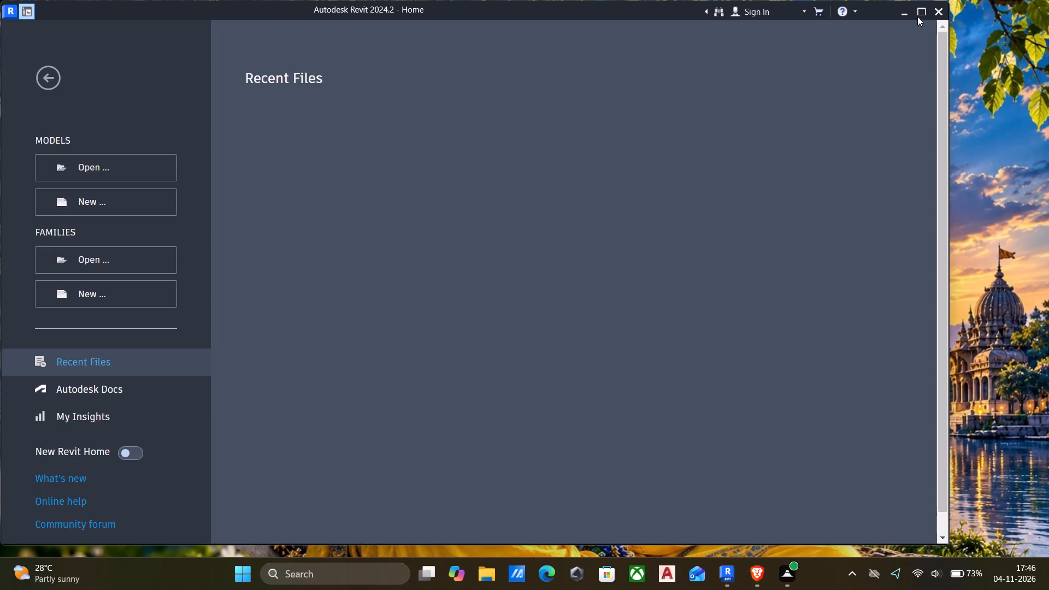
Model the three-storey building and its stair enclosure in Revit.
Create a new project from the default template.
left_click(918, 13)
left_click(67, 196)
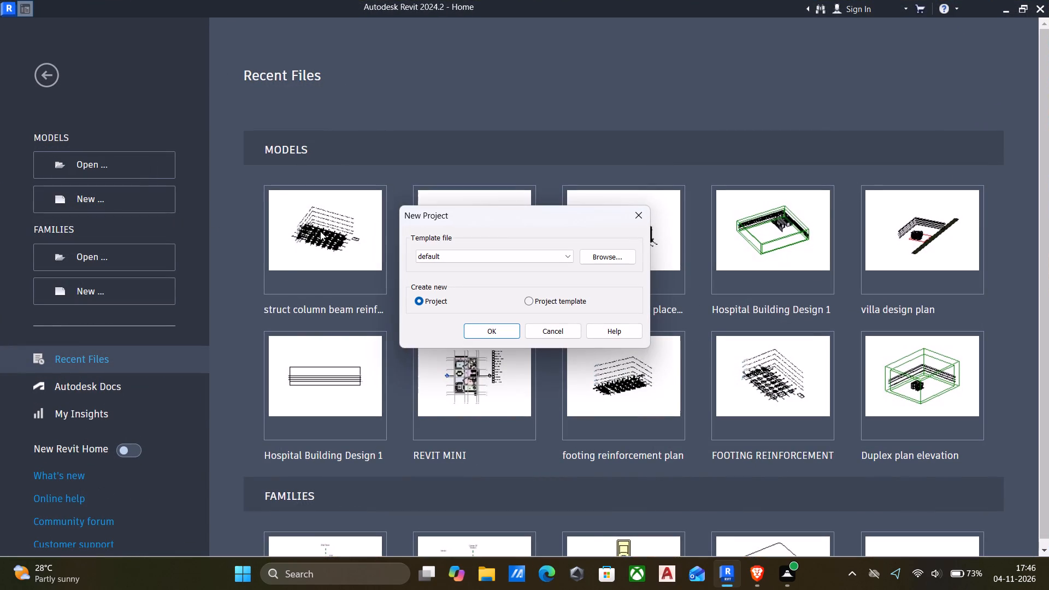
left_click(492, 328)
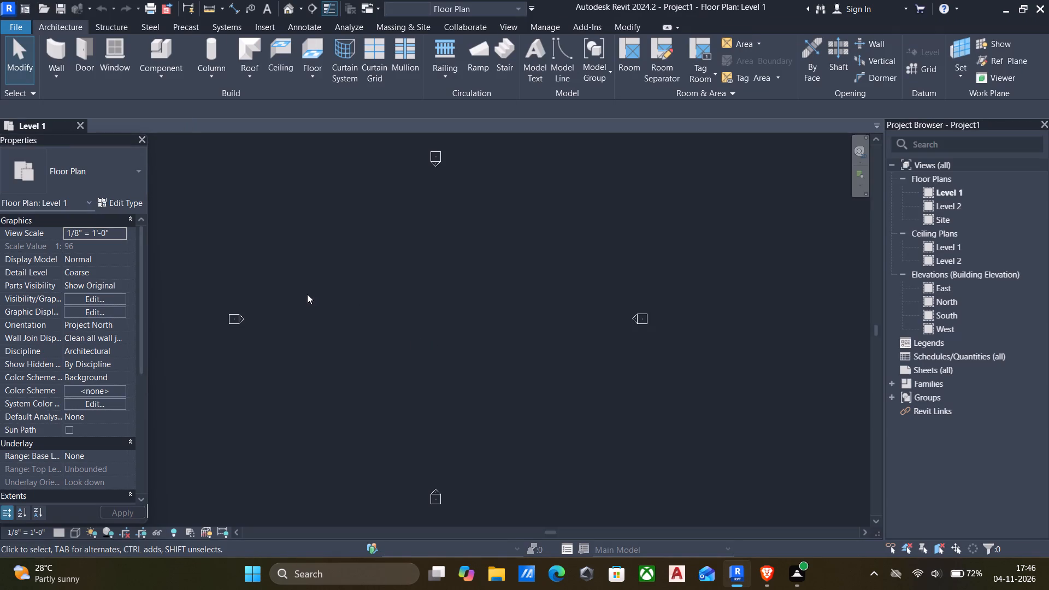
Set the project's length units to round to the nearest 1/4".
scroll(367, 305, "up", 3)
type("un")
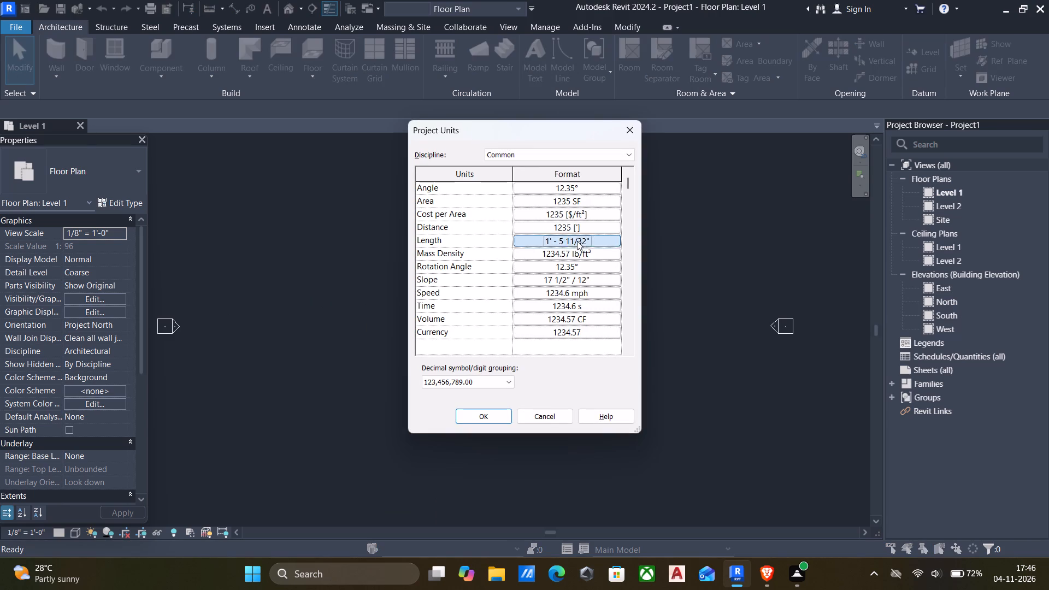
left_click(577, 241)
left_click(470, 243)
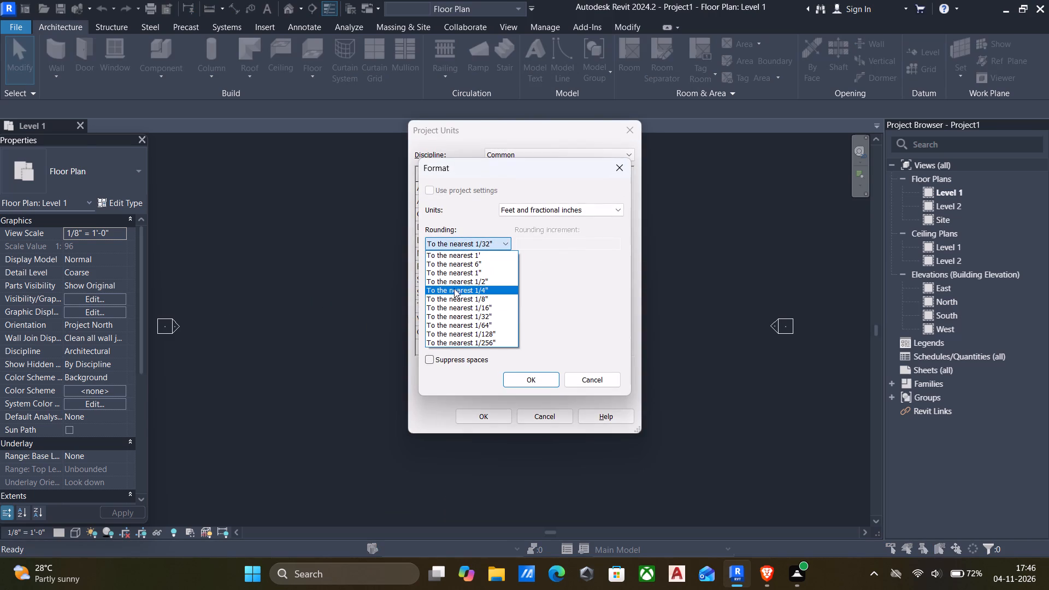
left_click(462, 287)
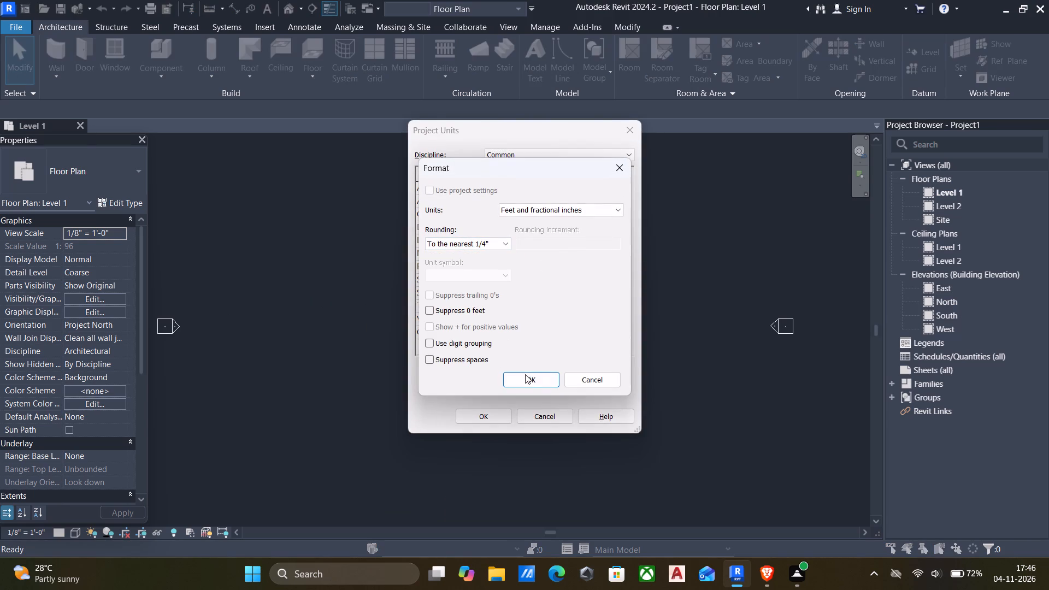
left_click(529, 380)
left_click(487, 412)
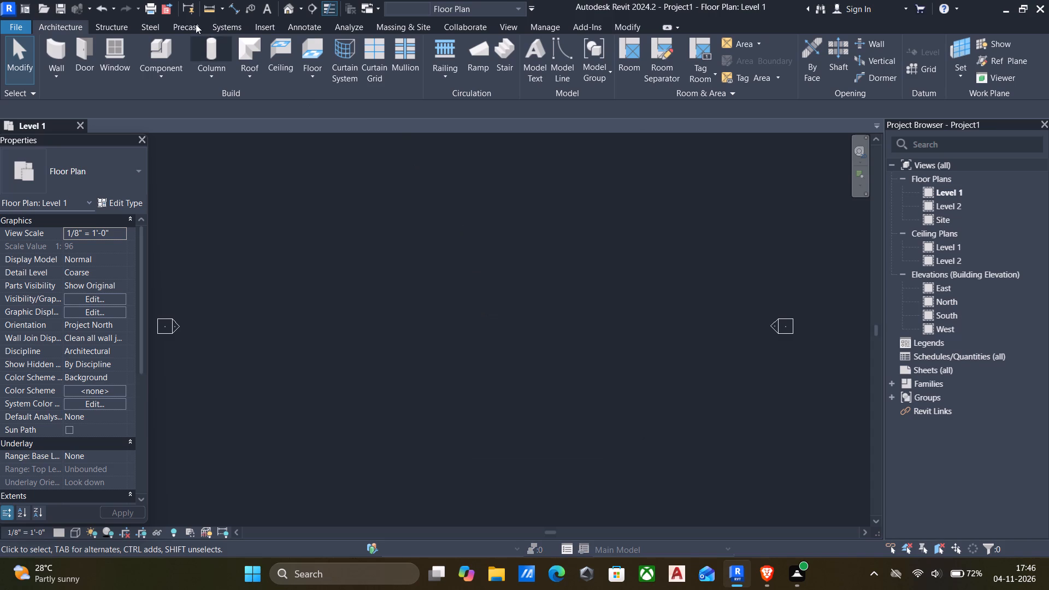
Open the North building elevation to work on the levels.
left_click(266, 27)
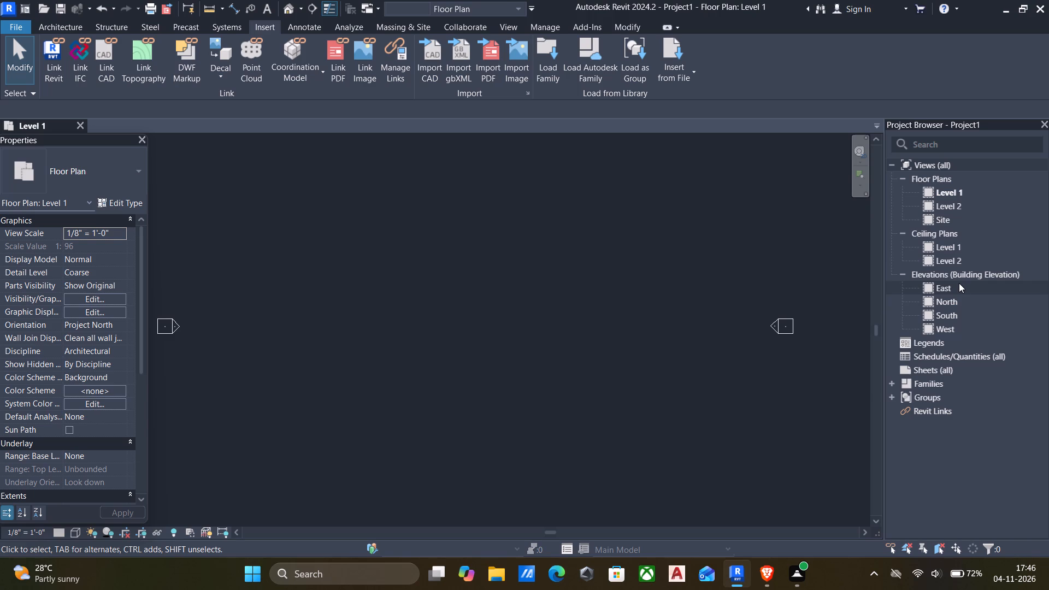
double_click(947, 299)
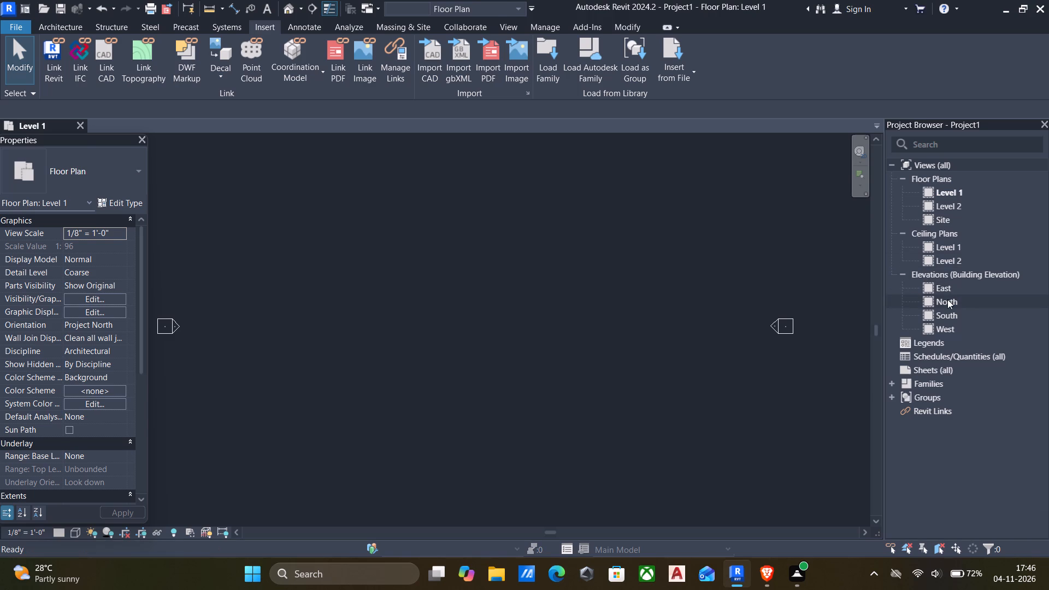
scroll(745, 273, "down", 4)
scroll(779, 298, "up", 5)
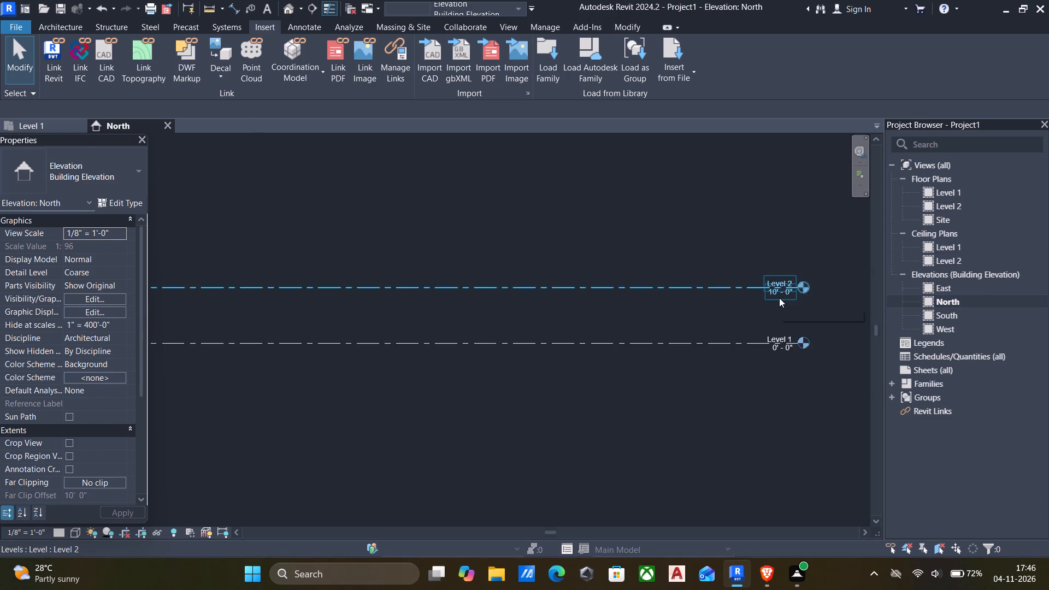
scroll(779, 298, "up", 7)
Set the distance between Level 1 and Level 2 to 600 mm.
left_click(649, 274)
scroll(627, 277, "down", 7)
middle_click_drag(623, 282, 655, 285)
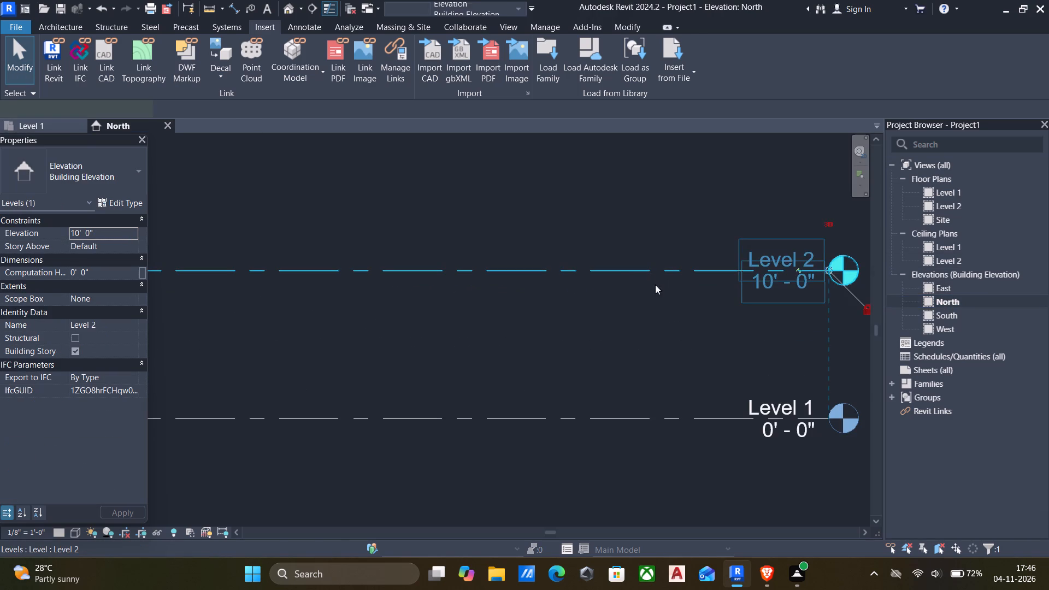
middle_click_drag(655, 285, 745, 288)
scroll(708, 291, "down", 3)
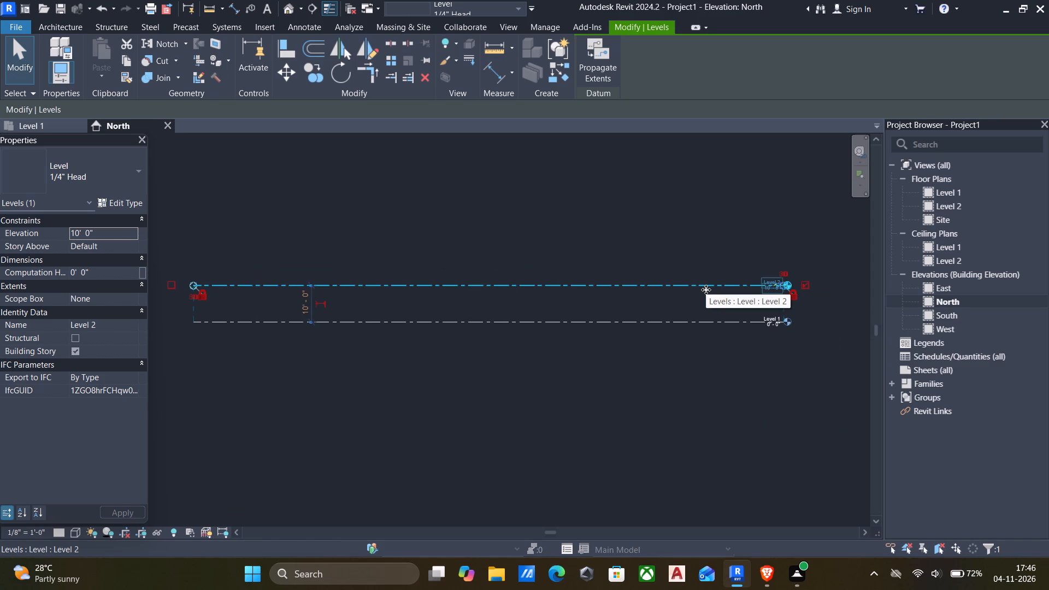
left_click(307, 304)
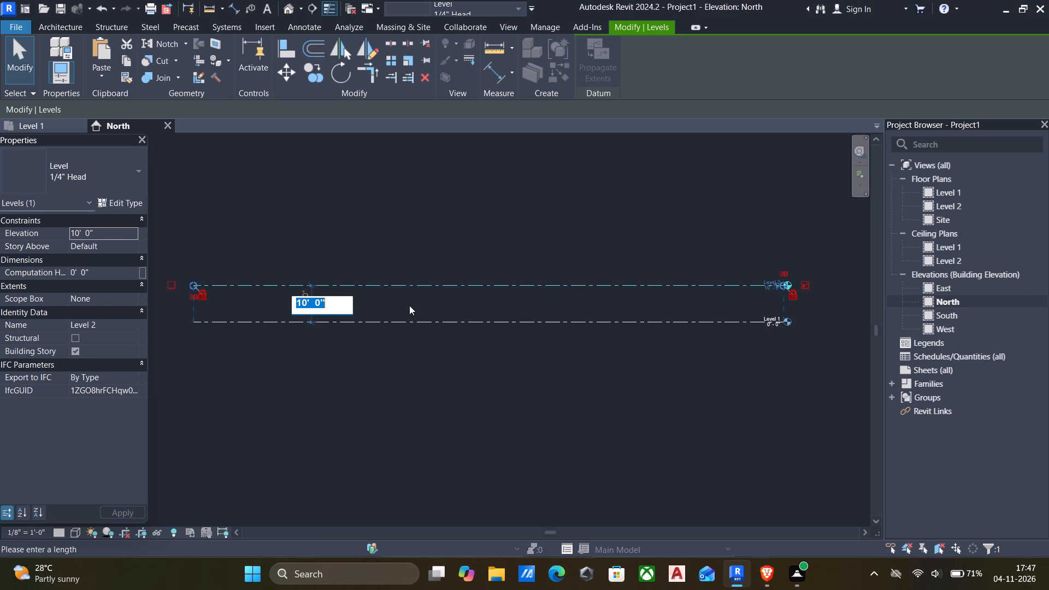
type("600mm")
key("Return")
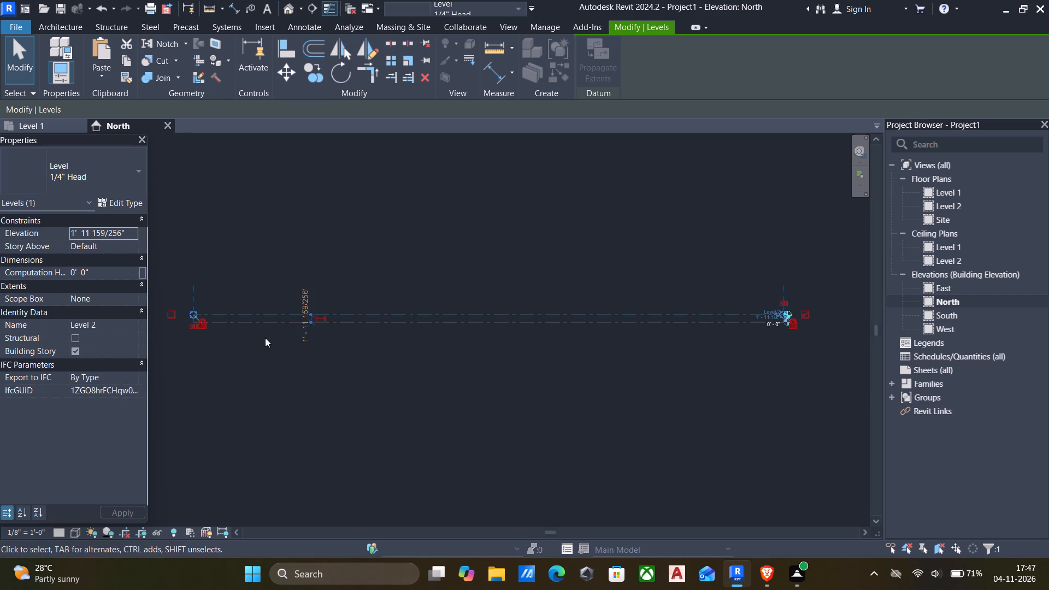
Set the height of Level 2 above Level 1 to 2'.
scroll(309, 325, "up", 12)
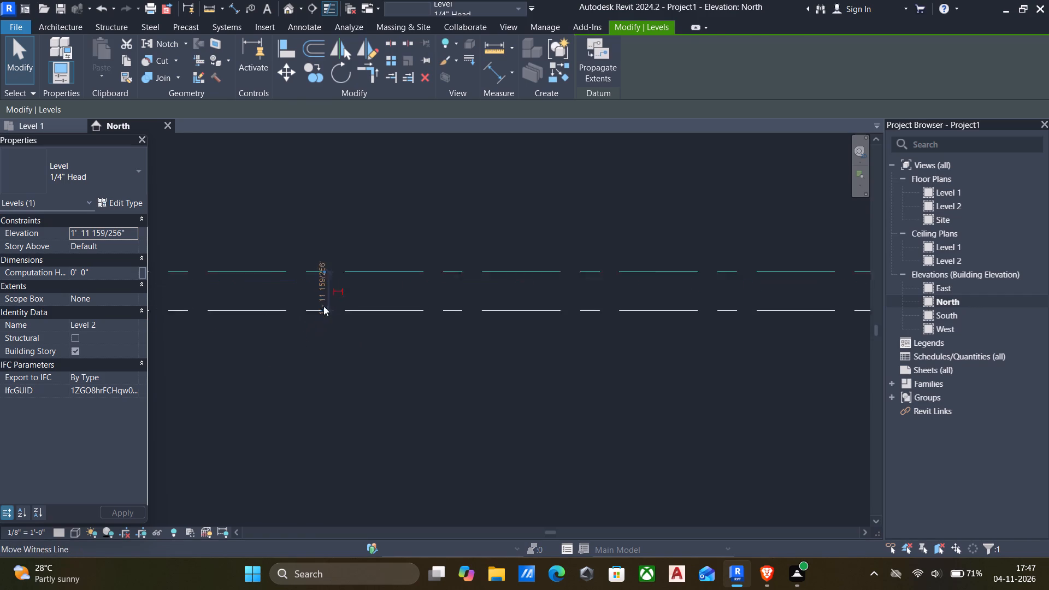
scroll(323, 306, "up", 11)
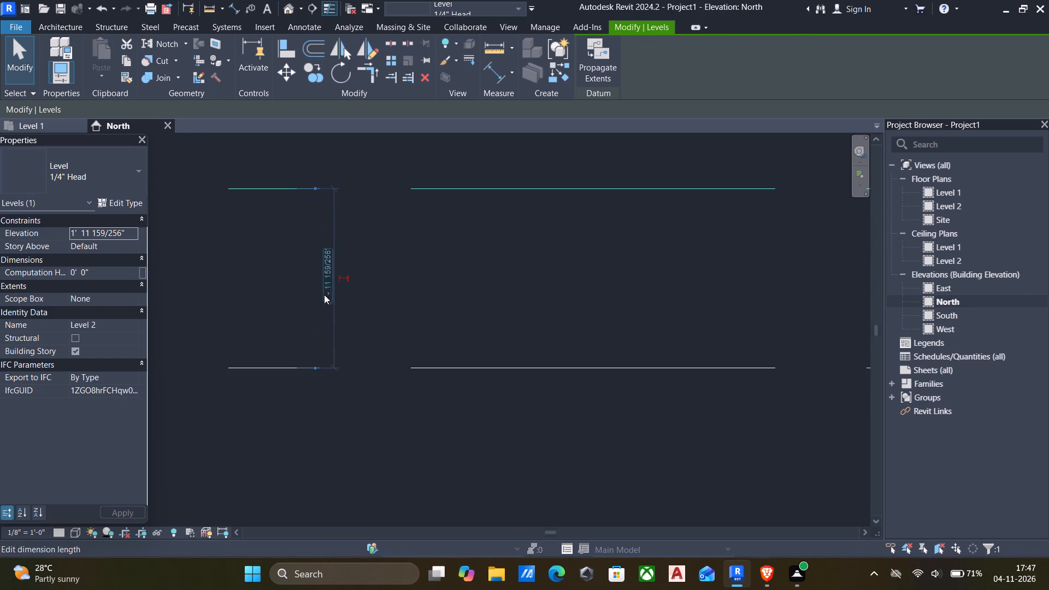
left_click(325, 295)
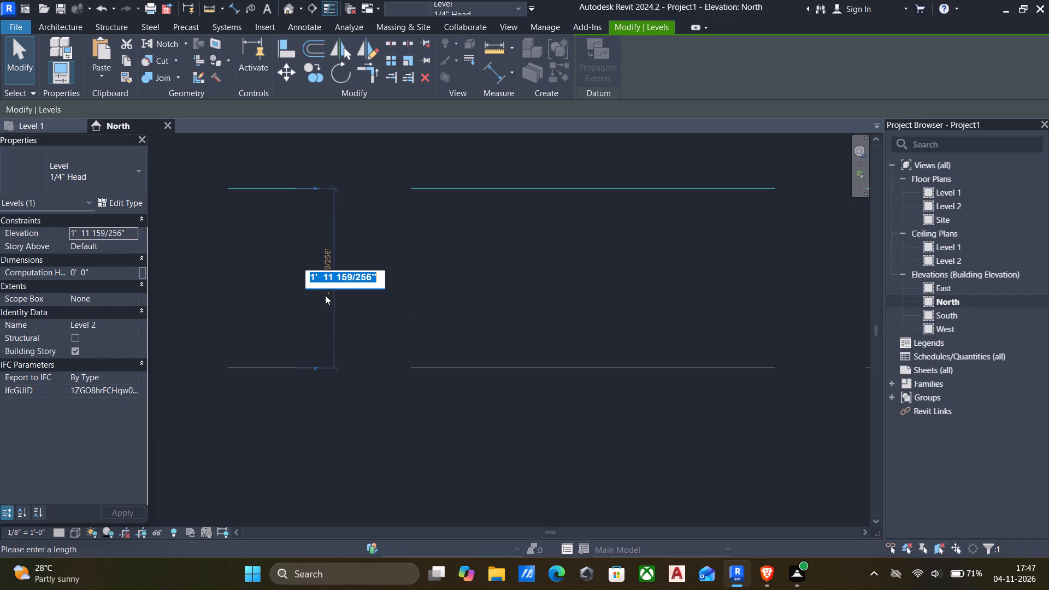
type("2'")
key("Return")
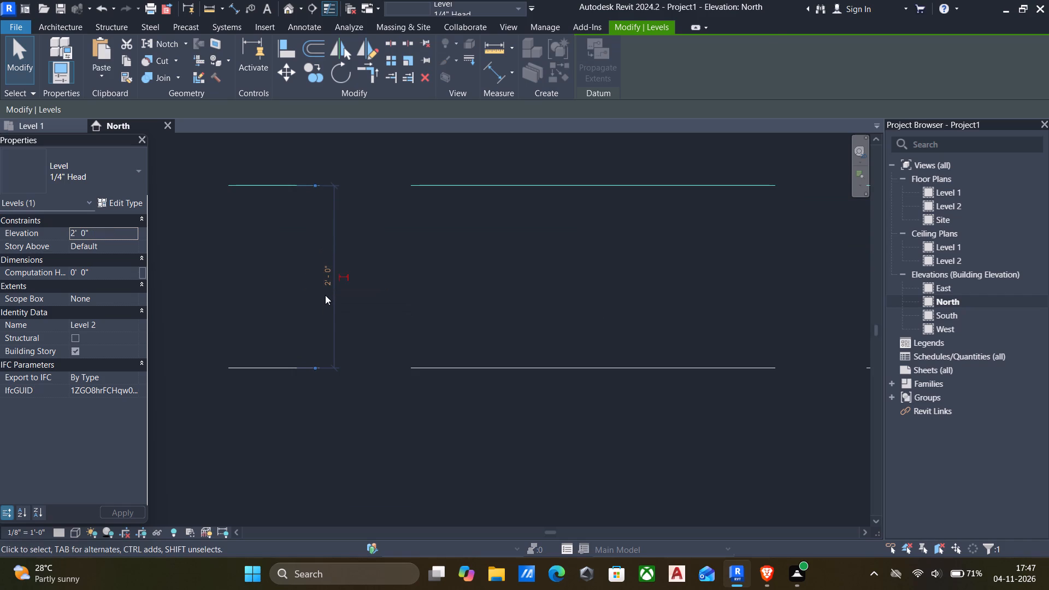
scroll(401, 315, "down", 7)
left_click(395, 376)
Add three levels above Level 2 by picking level lines with an offset of 10'6", each one based on the level below.
scroll(411, 344, "down", 6)
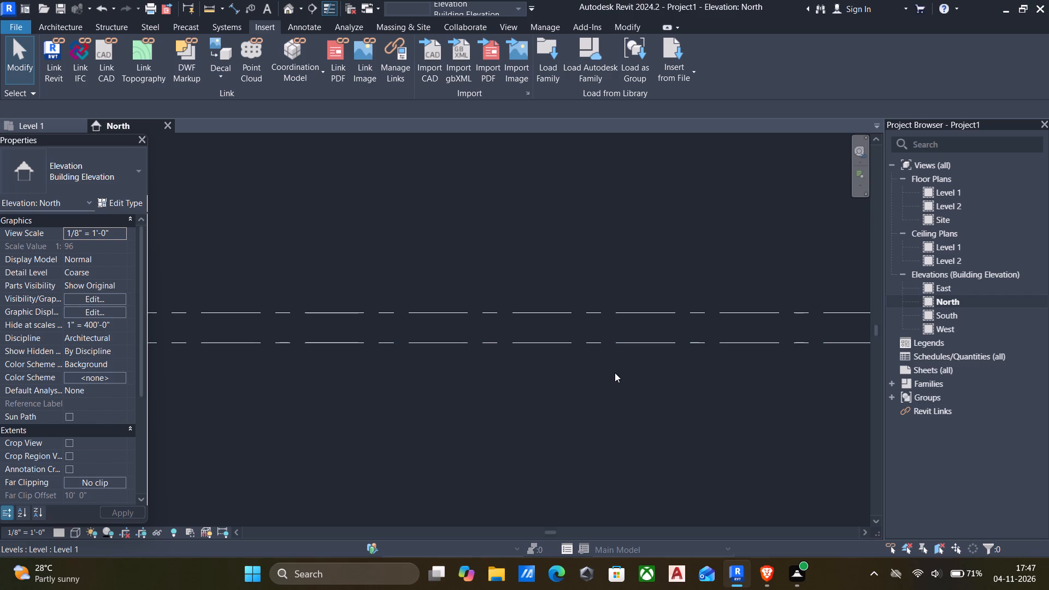
scroll(616, 373, "down", 4)
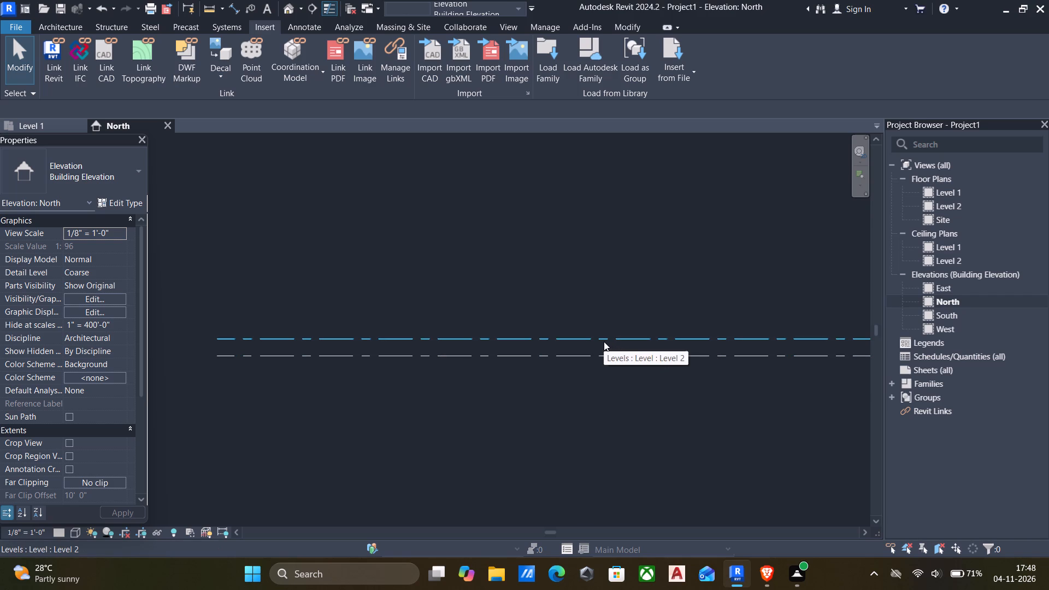
type("ll")
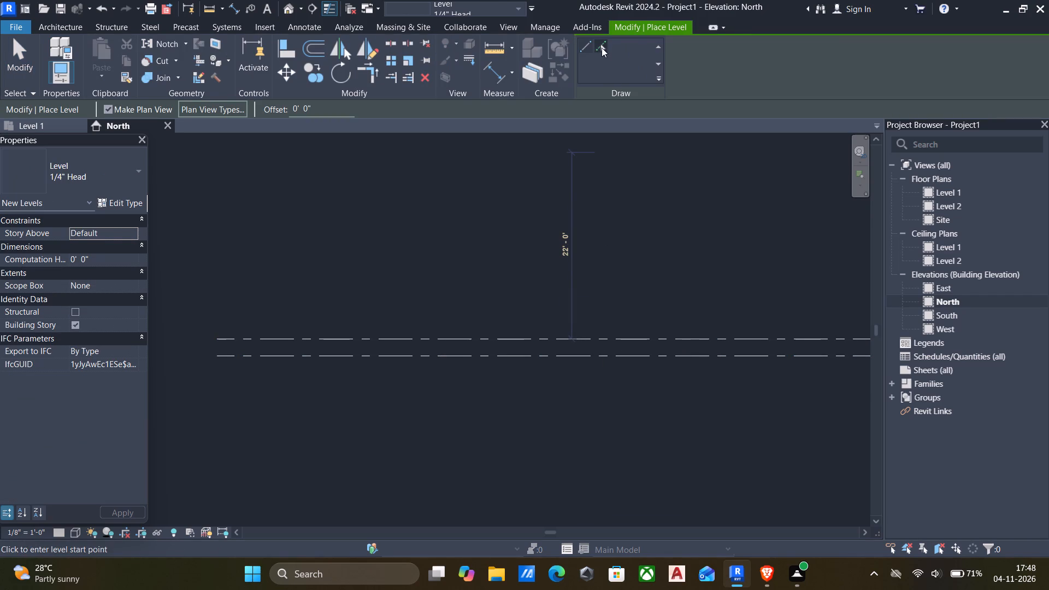
left_click(598, 47)
left_click_drag(325, 109, 190, 109)
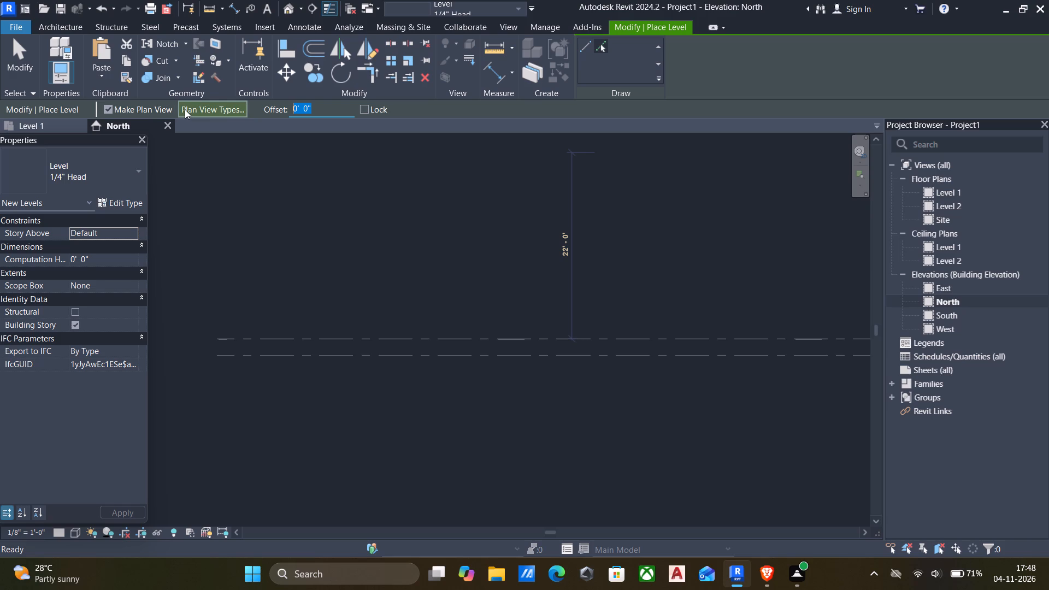
type("10;")
key("BackSpace")
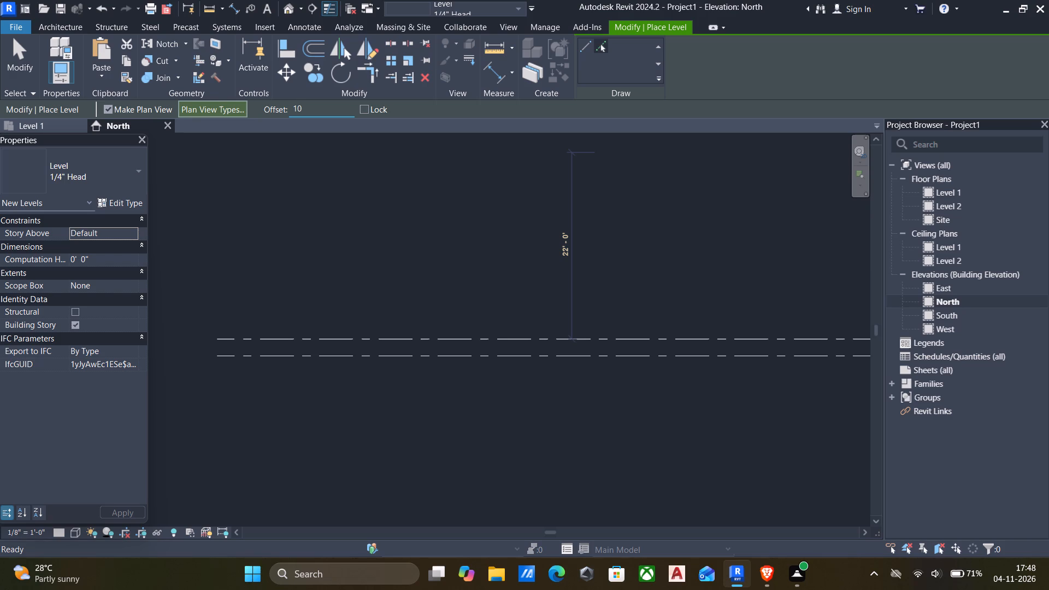
type("'6\"")
left_click(480, 335)
scroll(449, 249, "down", 5)
middle_click_drag(446, 251, 437, 282)
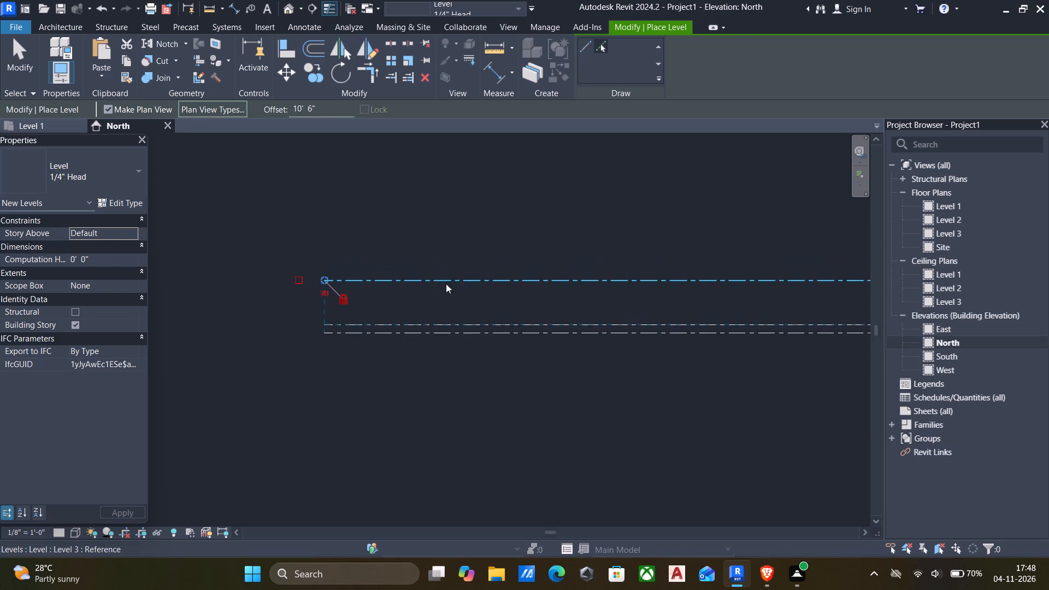
left_click(463, 279)
left_click(474, 233)
scroll(473, 236, "down", 2)
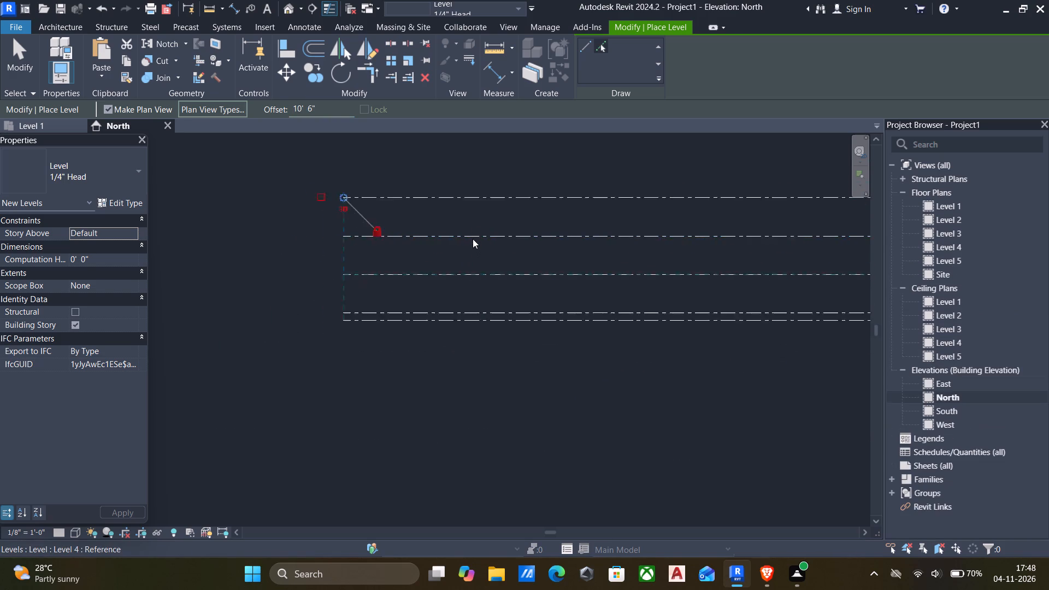
scroll(473, 239, "down", 3)
middle_click_drag(473, 248, 429, 298)
scroll(610, 294, "up", 6)
scroll(620, 294, "down", 3)
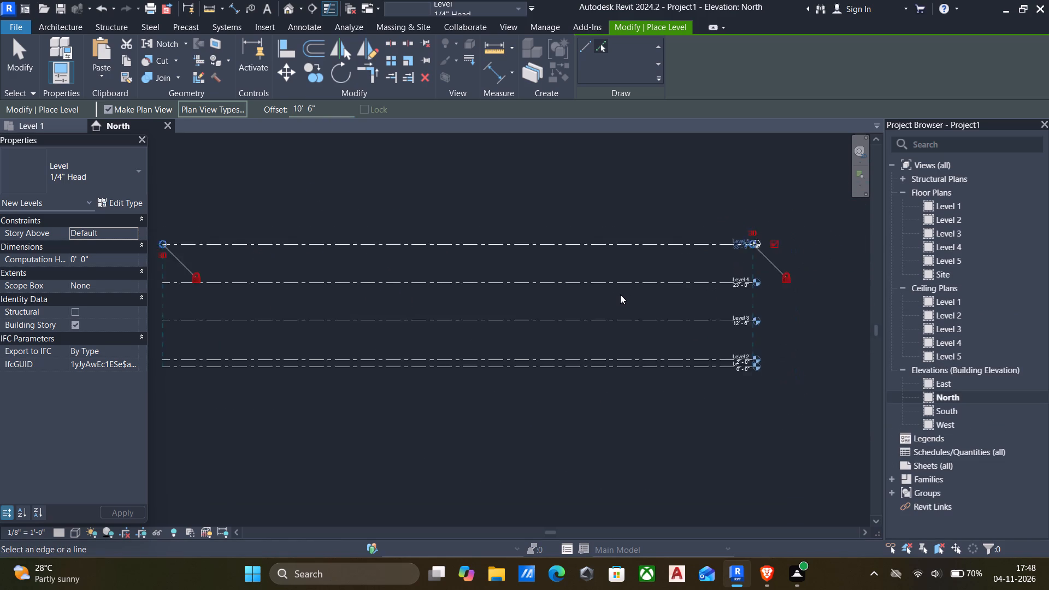
scroll(620, 294, "down", 2)
scroll(673, 346, "up", 6)
key("Escape")
Add an elbow to the Level 1 line so its head and label sit clear below those of Level 2.
scroll(696, 335, "down", 1)
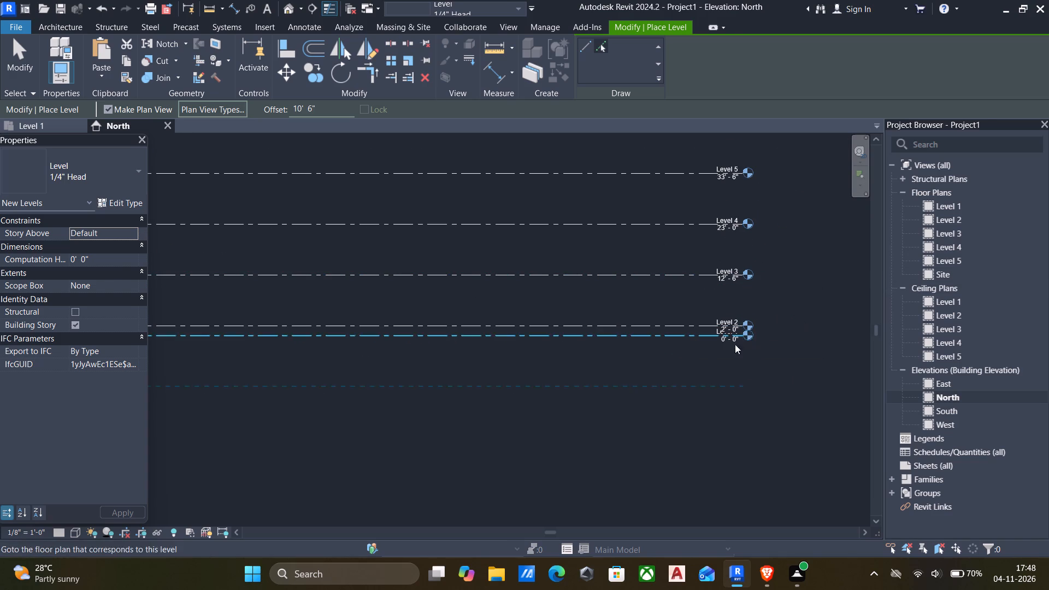
scroll(726, 338, "up", 10)
scroll(708, 328, "down", 3)
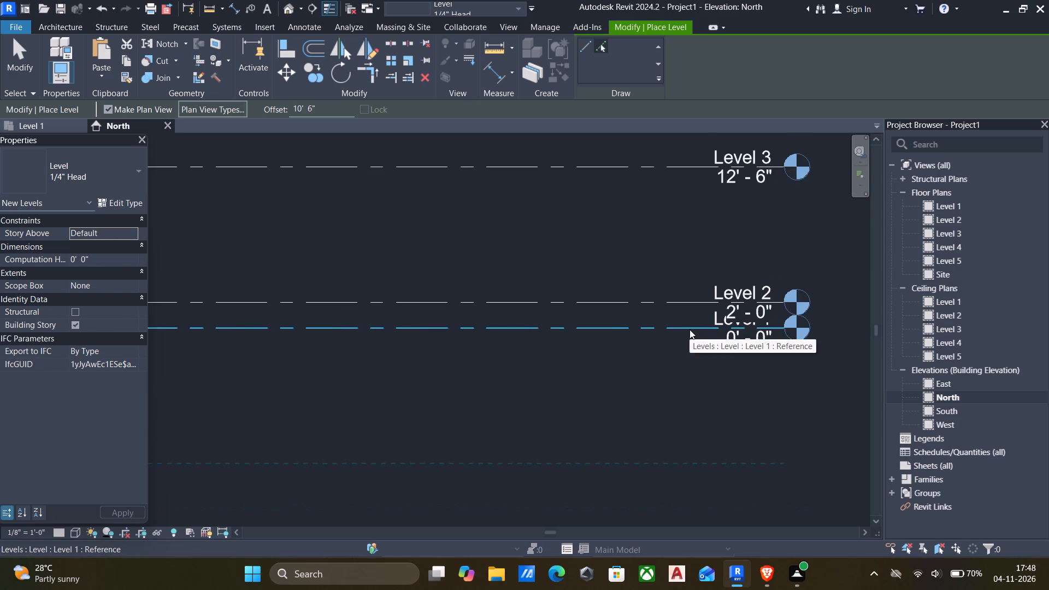
scroll(688, 332, "down", 5)
scroll(714, 328, "up", 5)
scroll(710, 316, "down", 2)
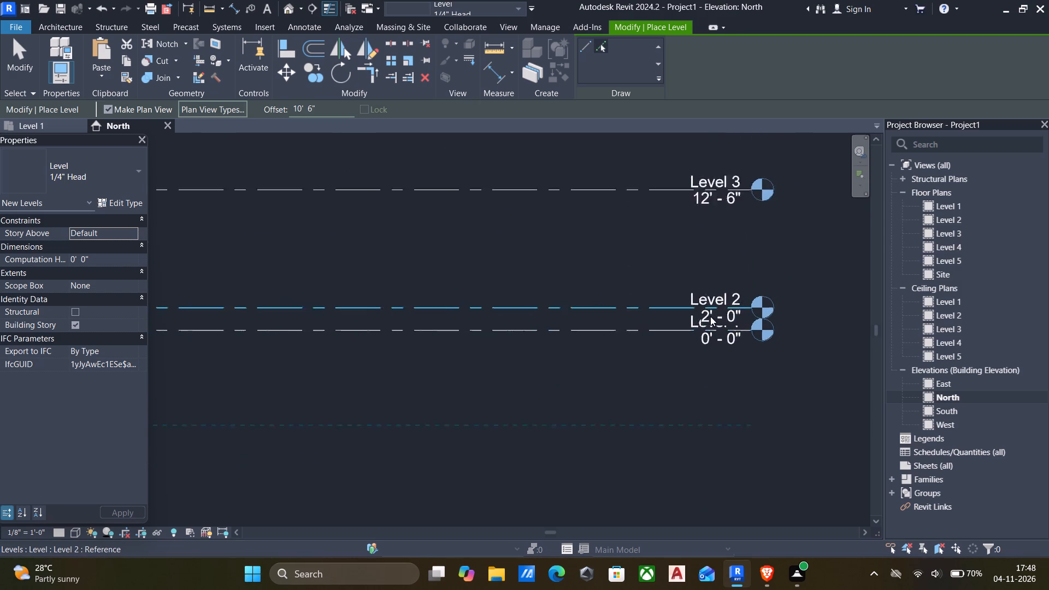
scroll(710, 316, "down", 4)
scroll(703, 320, "up", 6)
key("Escape")
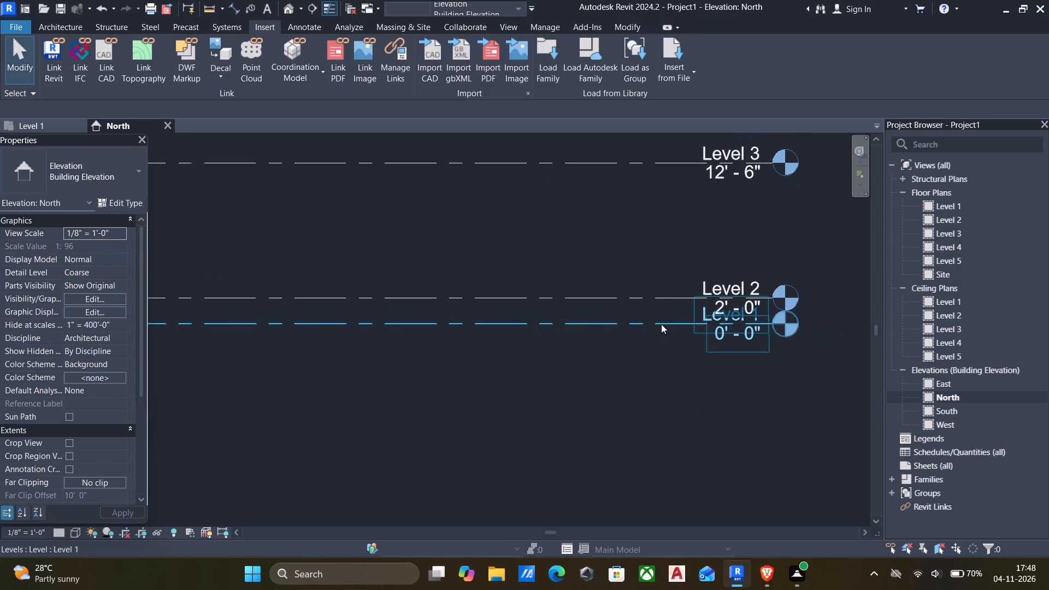
left_click(660, 324)
left_click(747, 323)
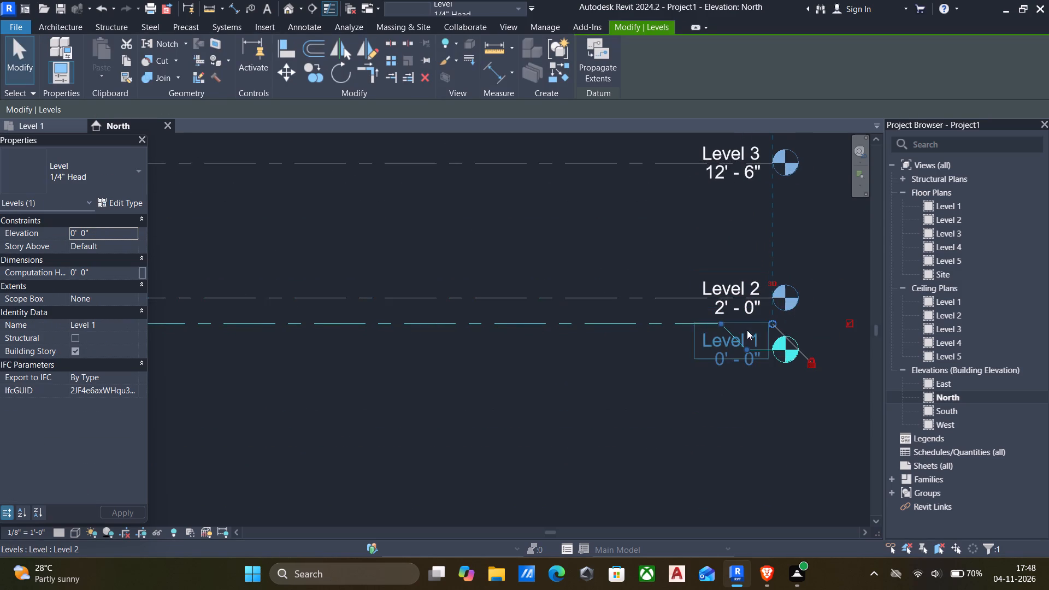
left_click(641, 356)
Open the Level 1 floor plan view.
scroll(651, 337, "down", 6)
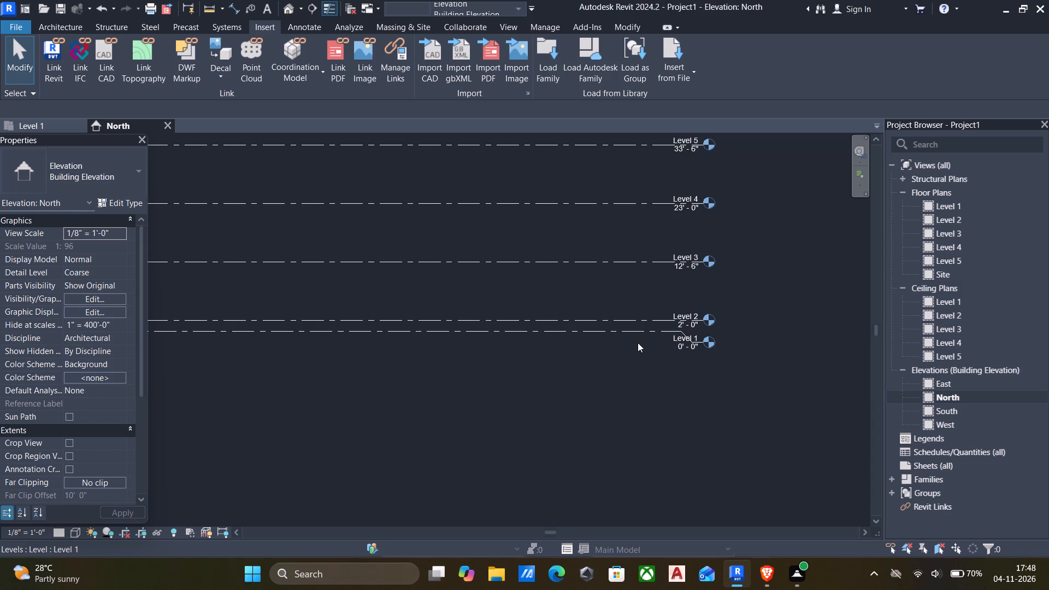
scroll(591, 339, "down", 8)
middle_click_drag(591, 340, 684, 352)
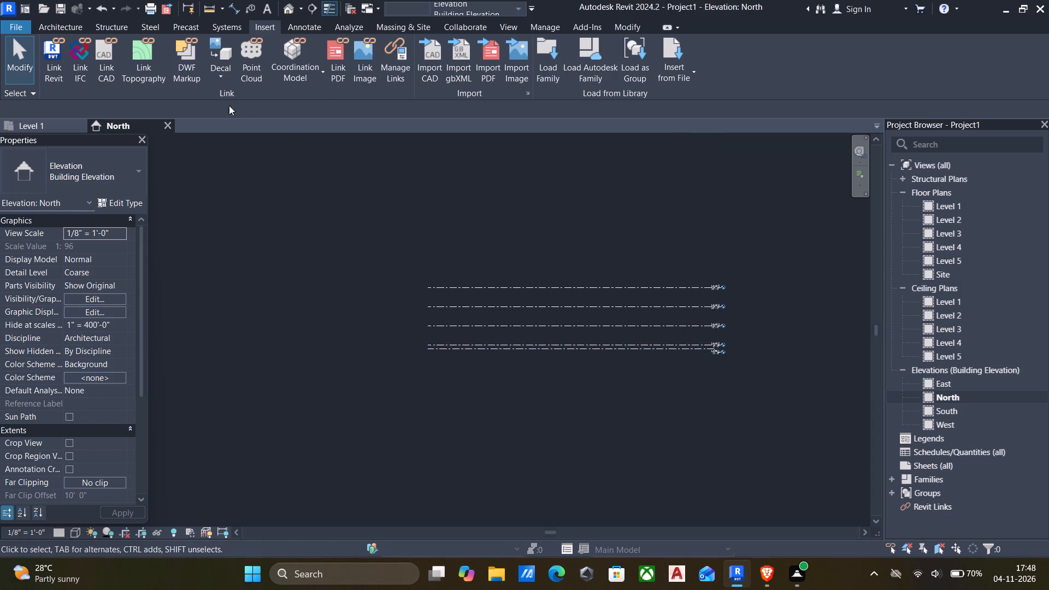
double_click(930, 204)
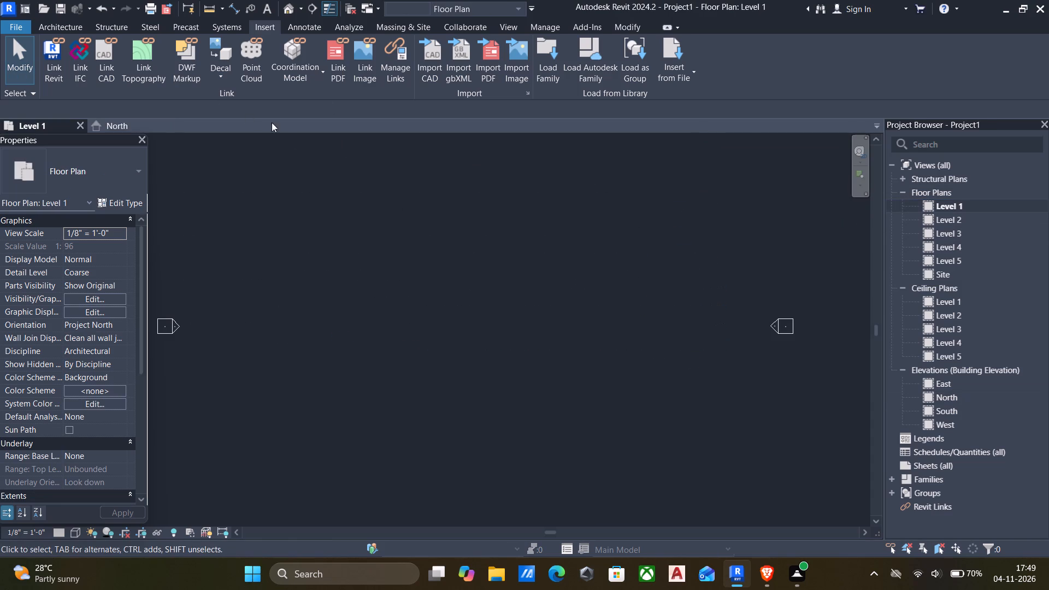
Start a CAD link and select 3D Villa Part.dwg from the AUTOCAD PLANS FUJI folder in Downloads.
left_click(109, 61)
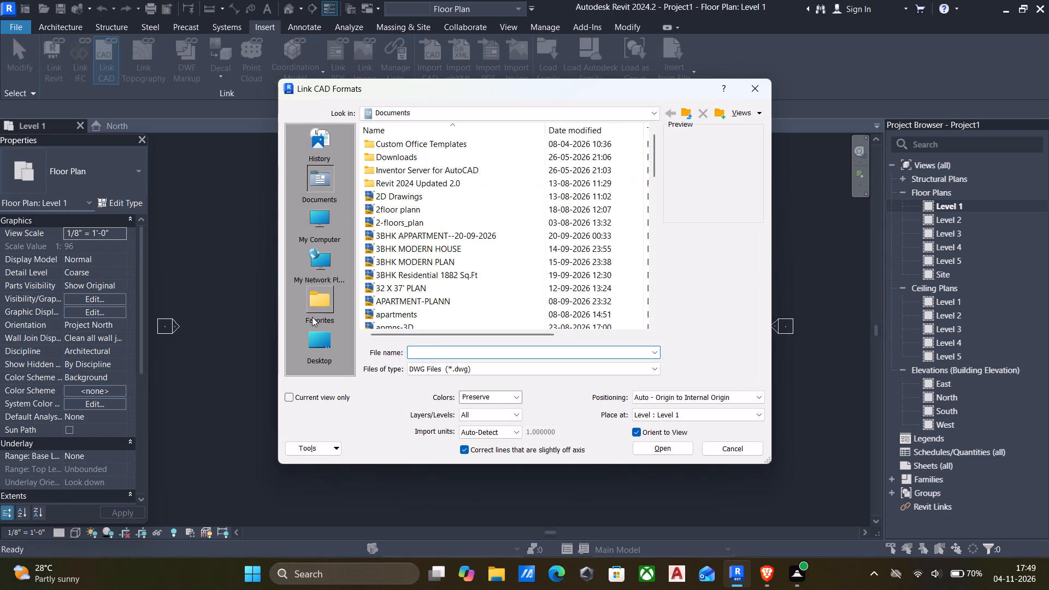
left_click(316, 333)
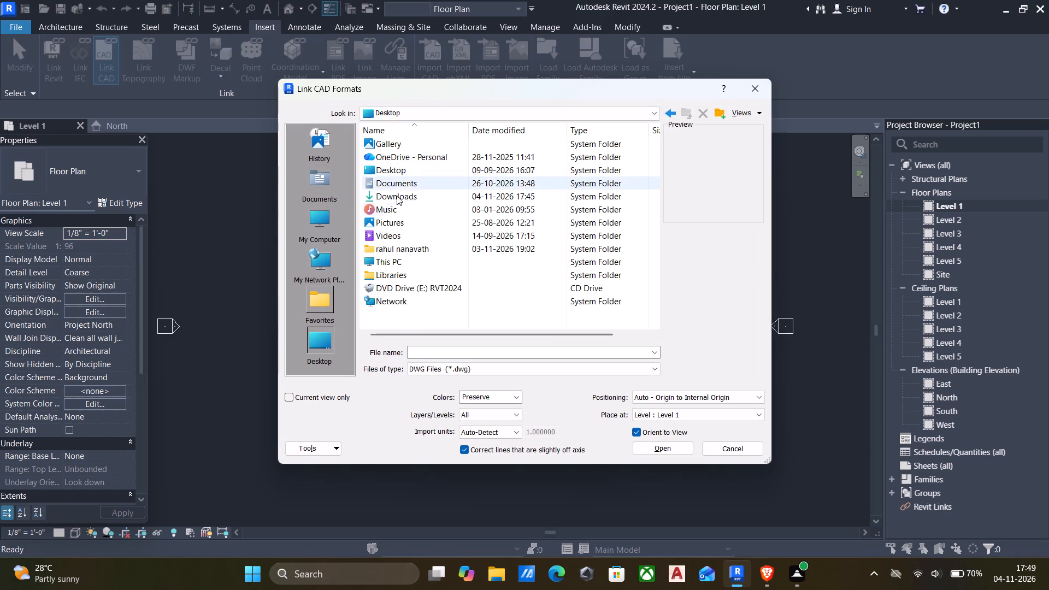
double_click(387, 258)
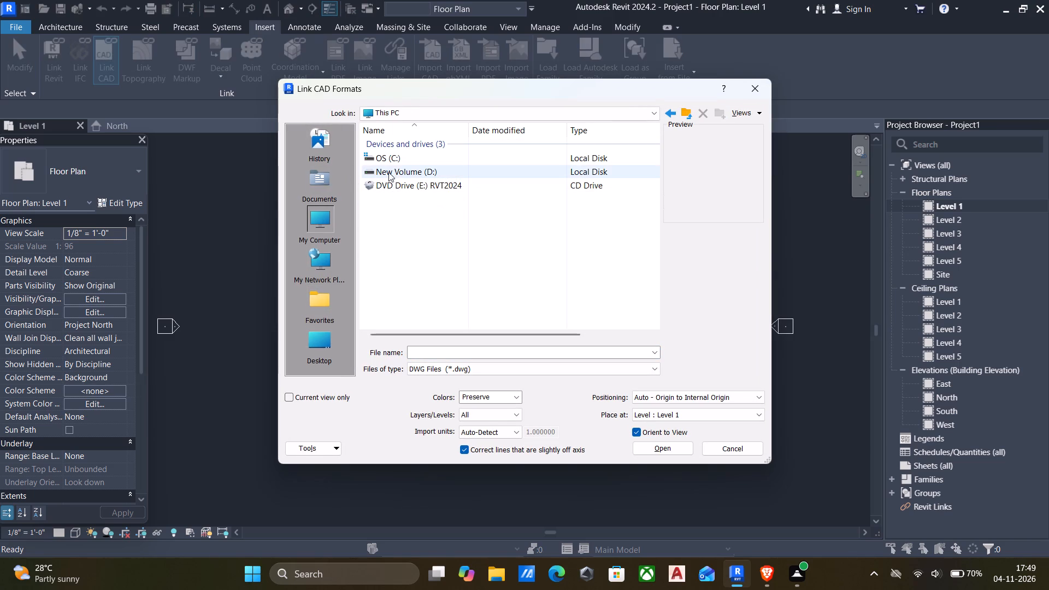
double_click(385, 161)
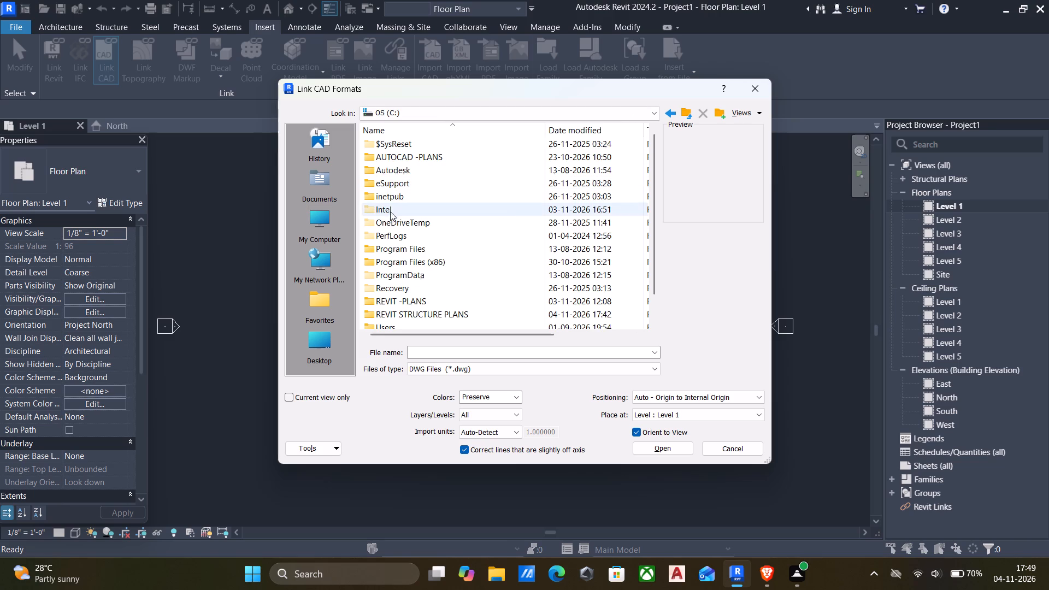
left_click(328, 333)
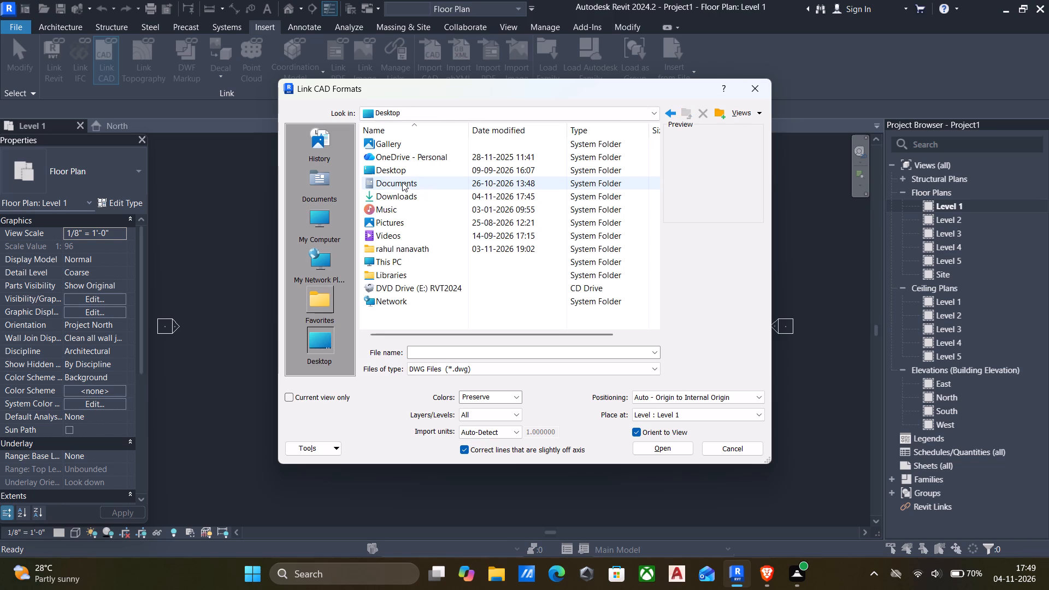
double_click(398, 192)
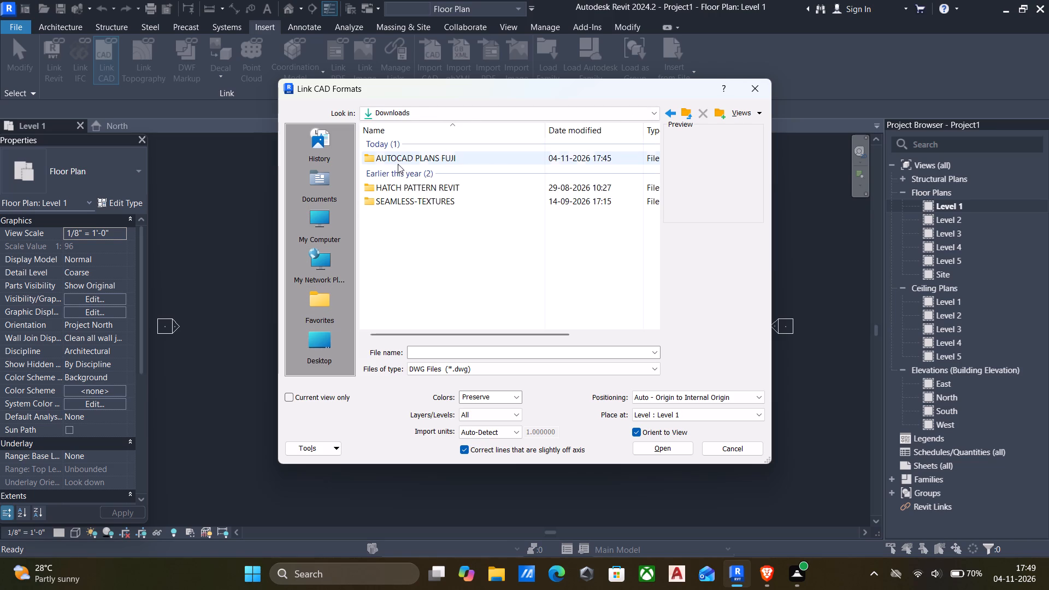
double_click(397, 160)
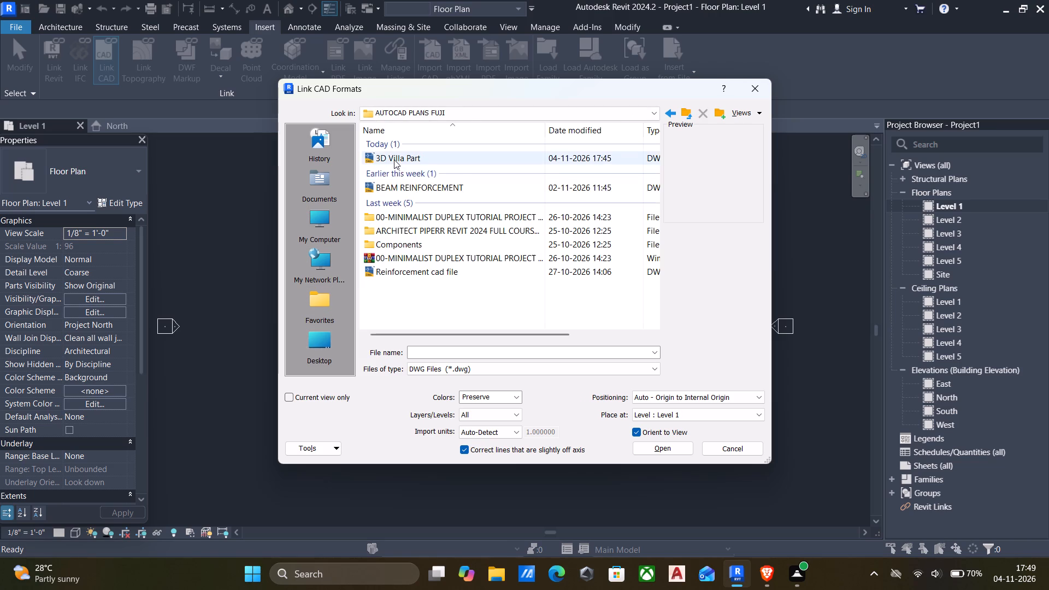
left_click(394, 158)
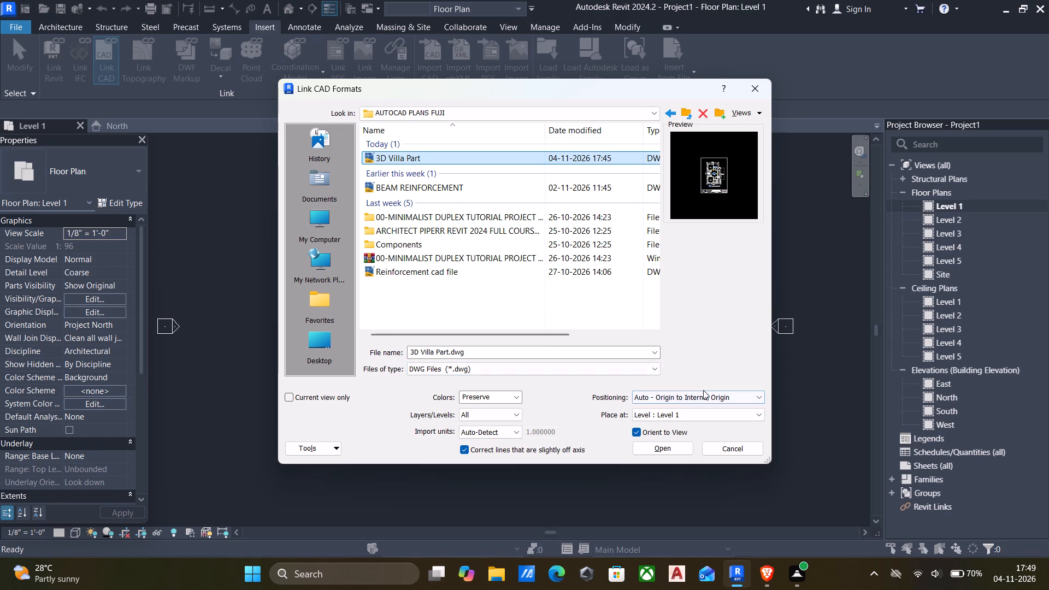
Link the drawing with Auto - Center to Center positioning and inch import units.
left_click(703, 390)
left_click(703, 396)
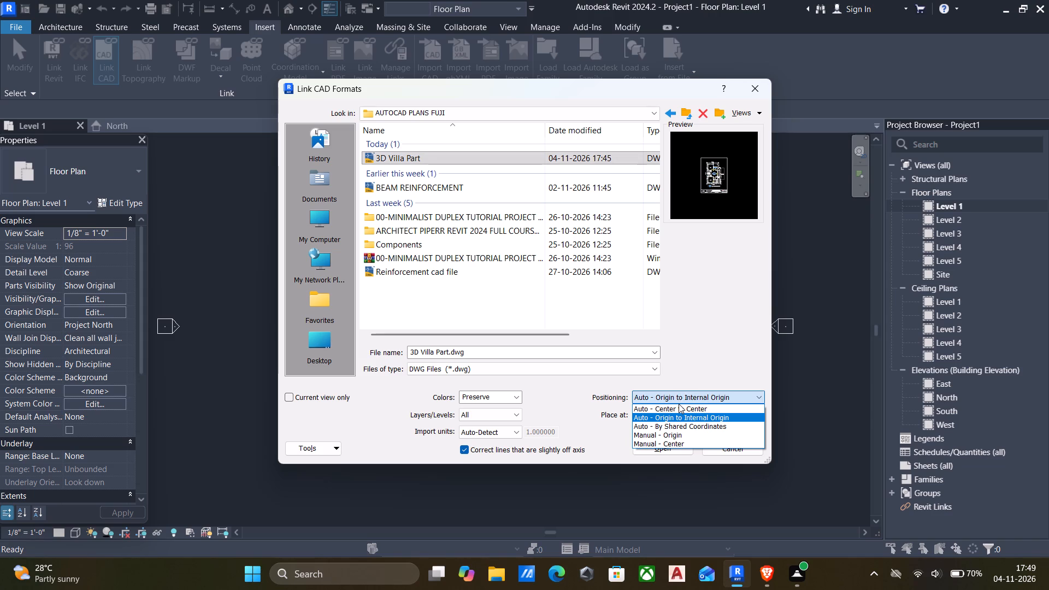
left_click(679, 404)
left_click(676, 405)
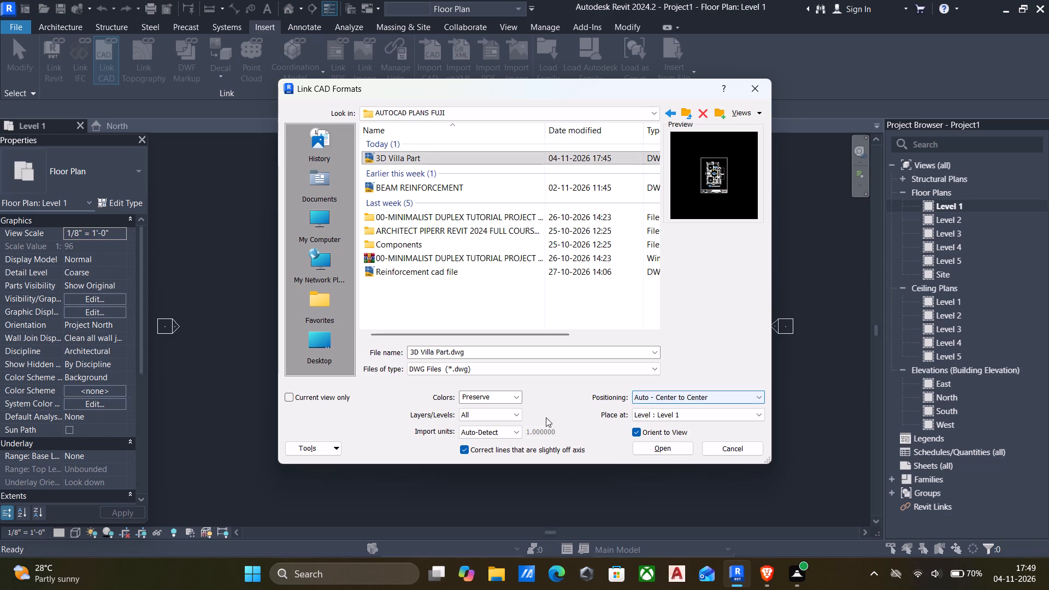
left_click(515, 428)
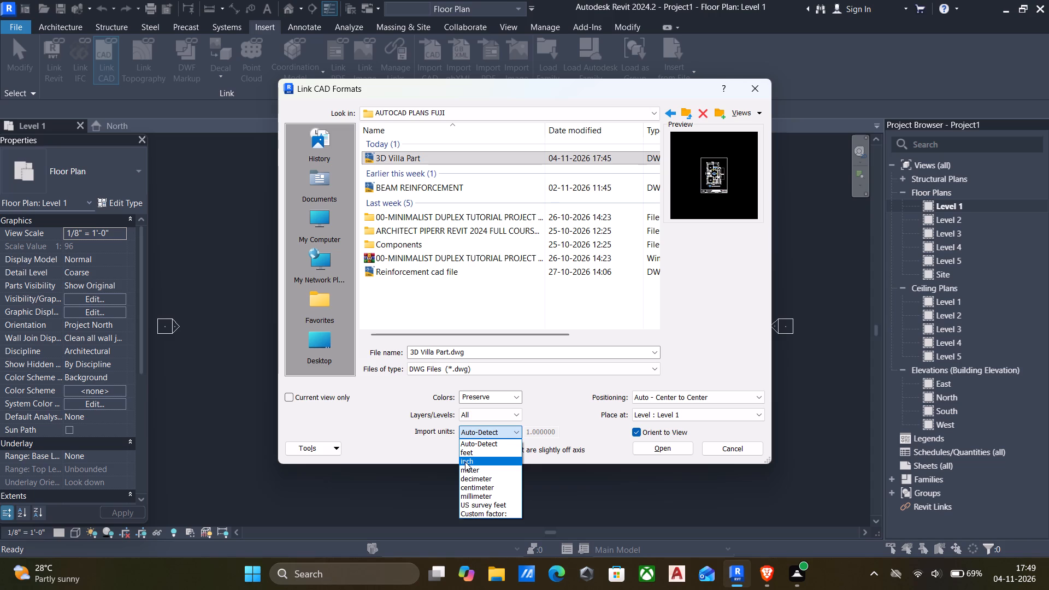
left_click(465, 462)
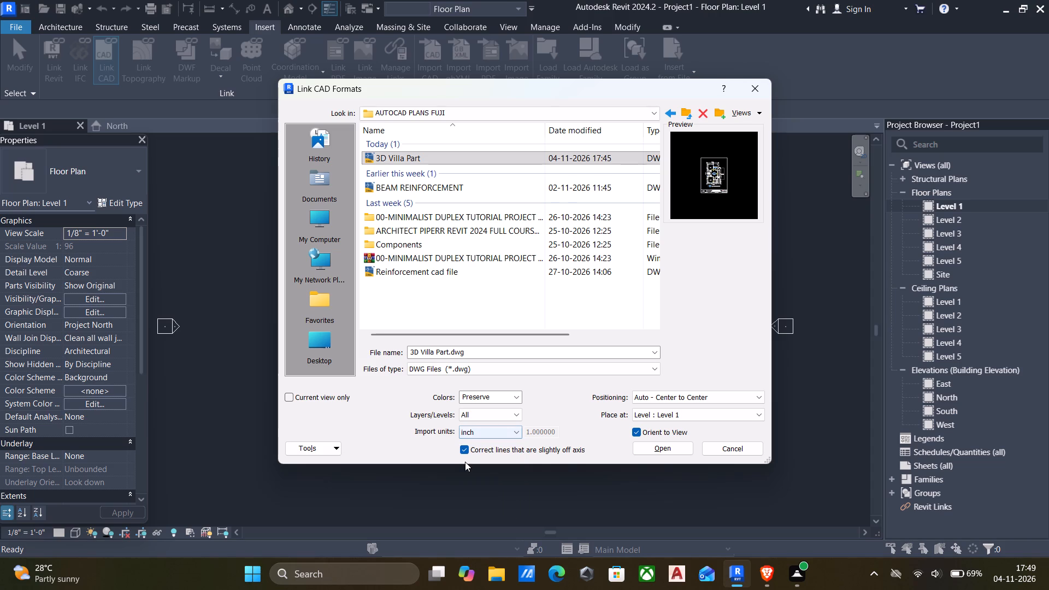
left_click(661, 449)
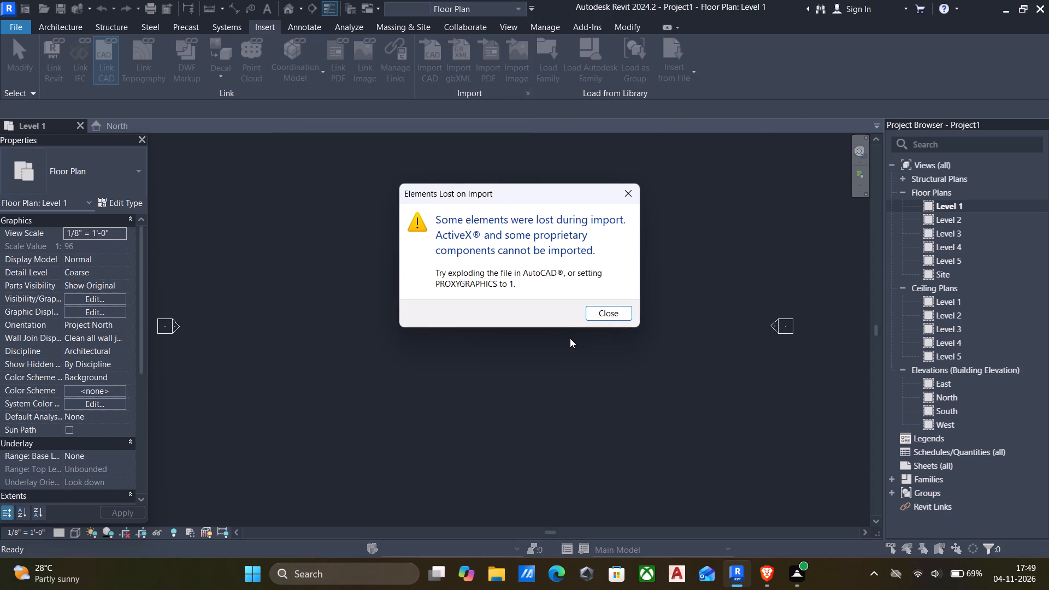
left_click(599, 317)
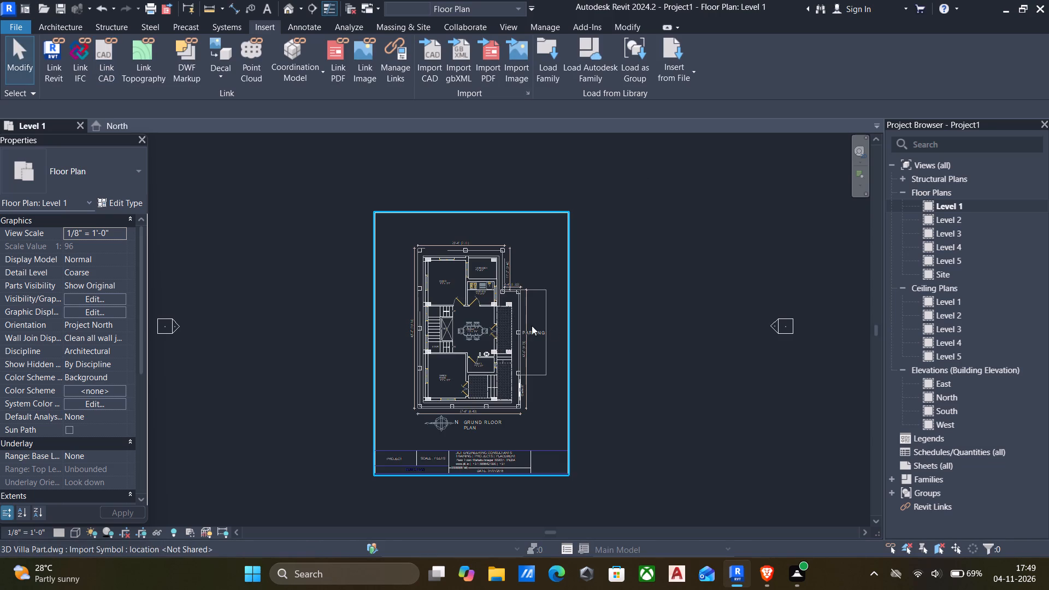
Check the thickness of the G.BED room's upper wall in the linked plan with a temporary aligned dimension.
scroll(479, 315, "up", 11)
scroll(473, 284, "down", 2)
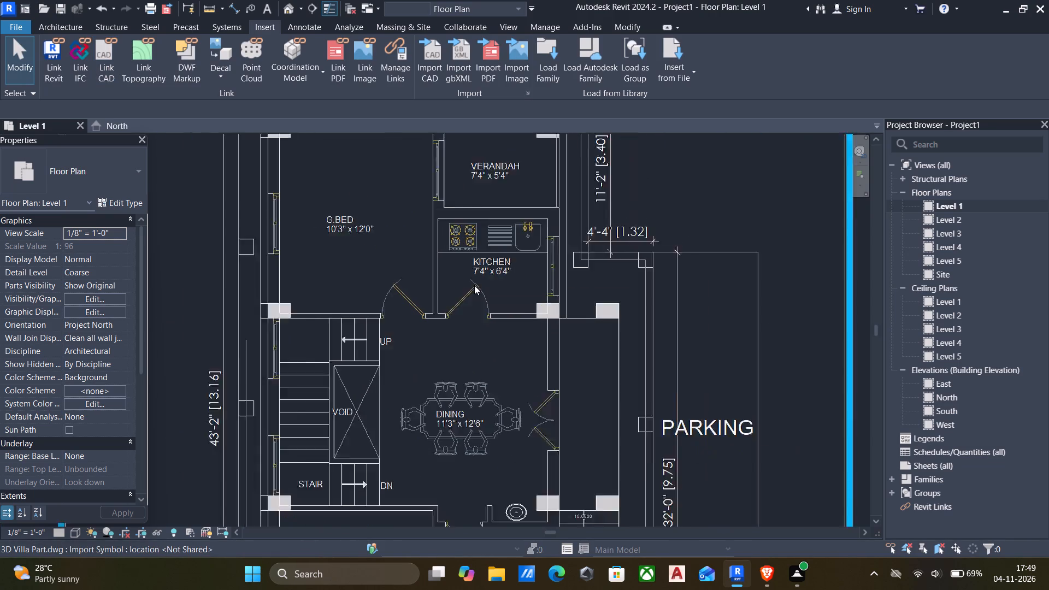
scroll(474, 285, "down", 4)
scroll(446, 164, "up", 6)
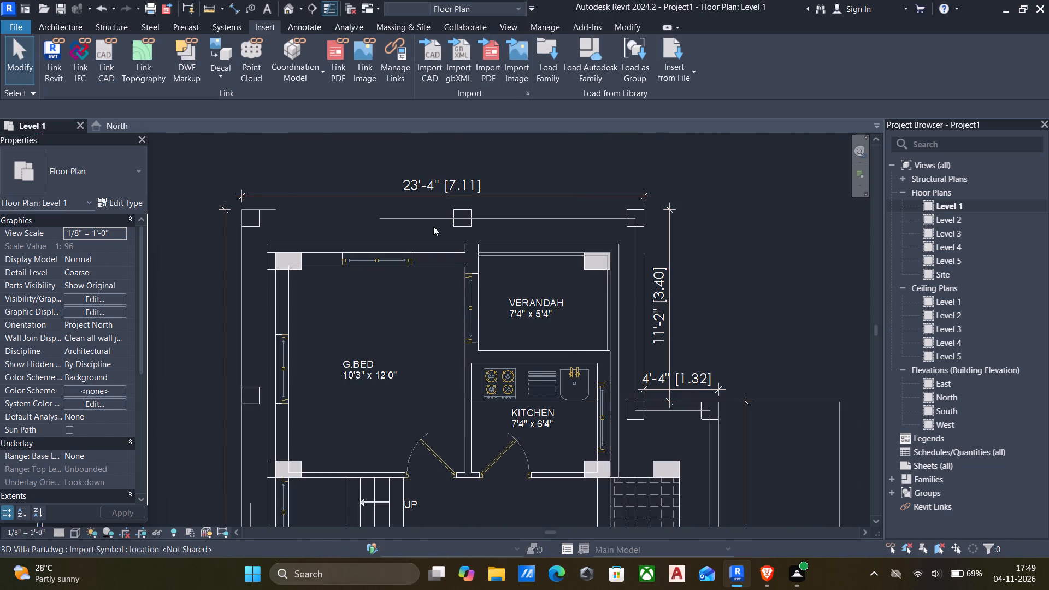
scroll(433, 232, "down", 1)
middle_click_drag(438, 235, 556, 251)
key("d")
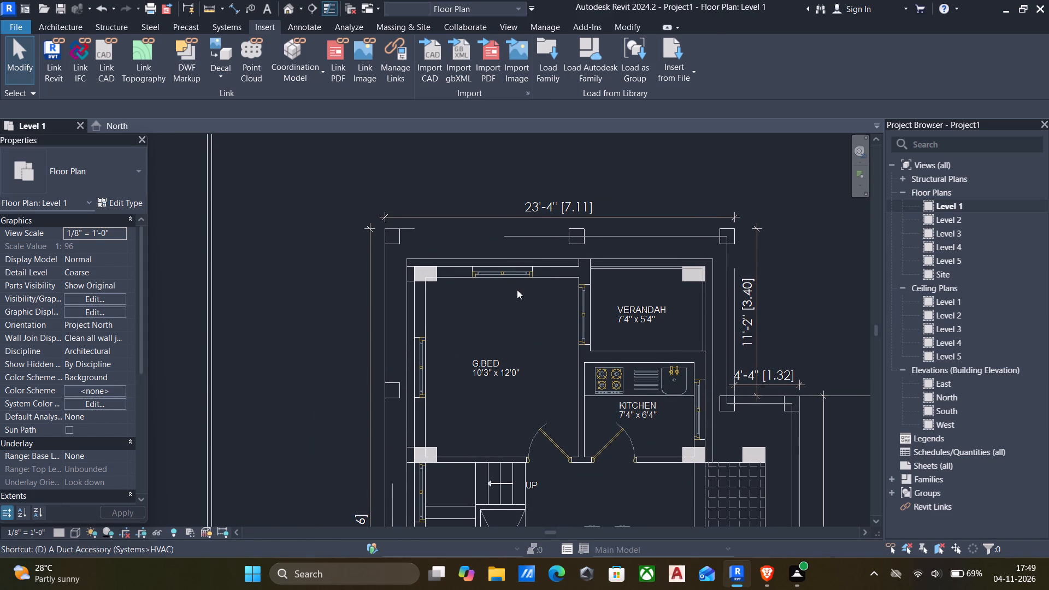
key("i")
scroll(431, 279, "up", 6)
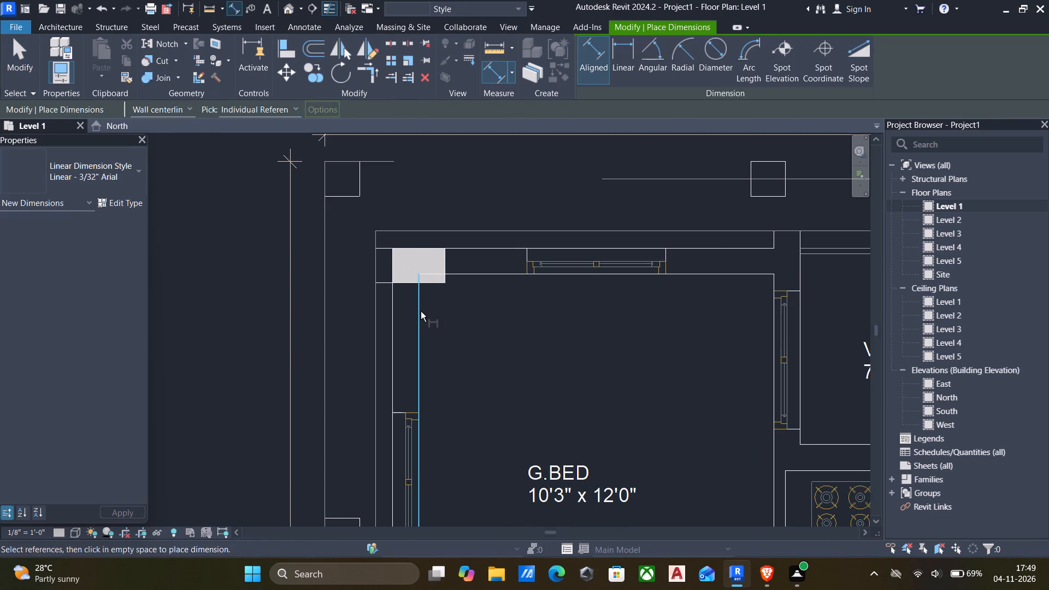
left_click(494, 252)
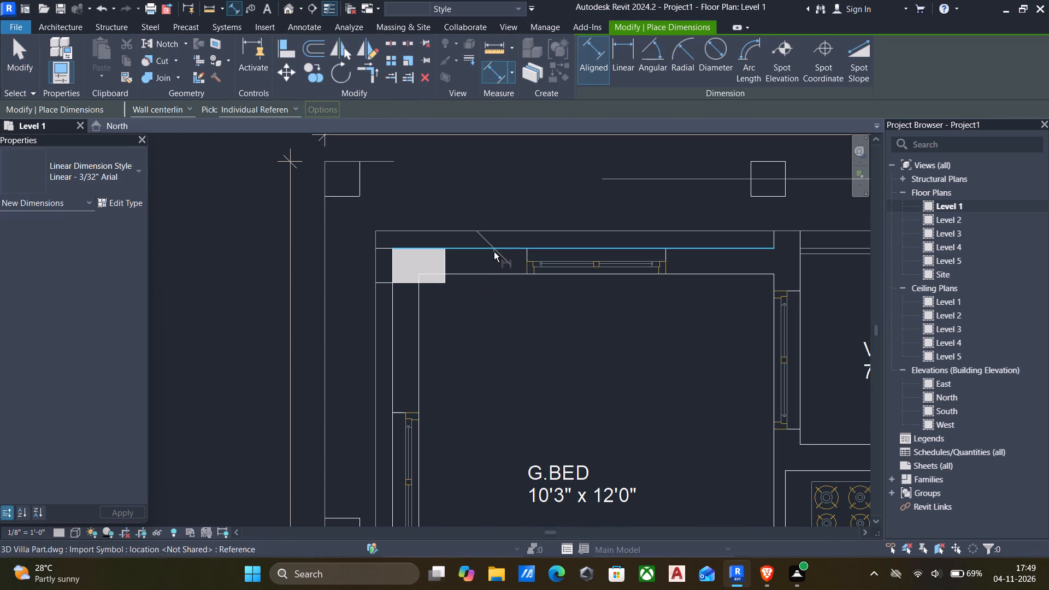
left_click(498, 274)
scroll(498, 274, "down", 4)
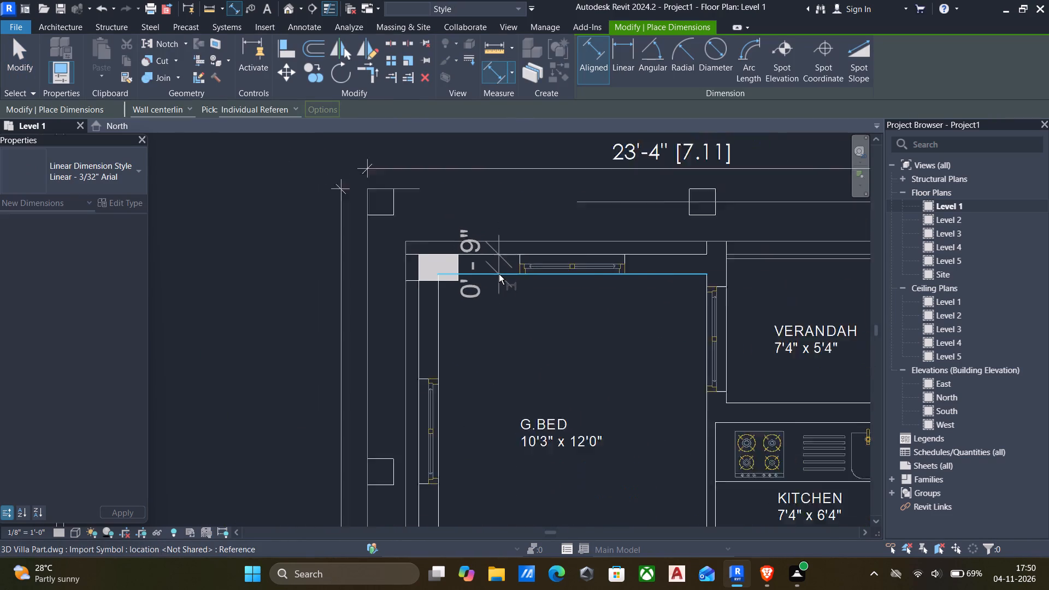
key("Escape")
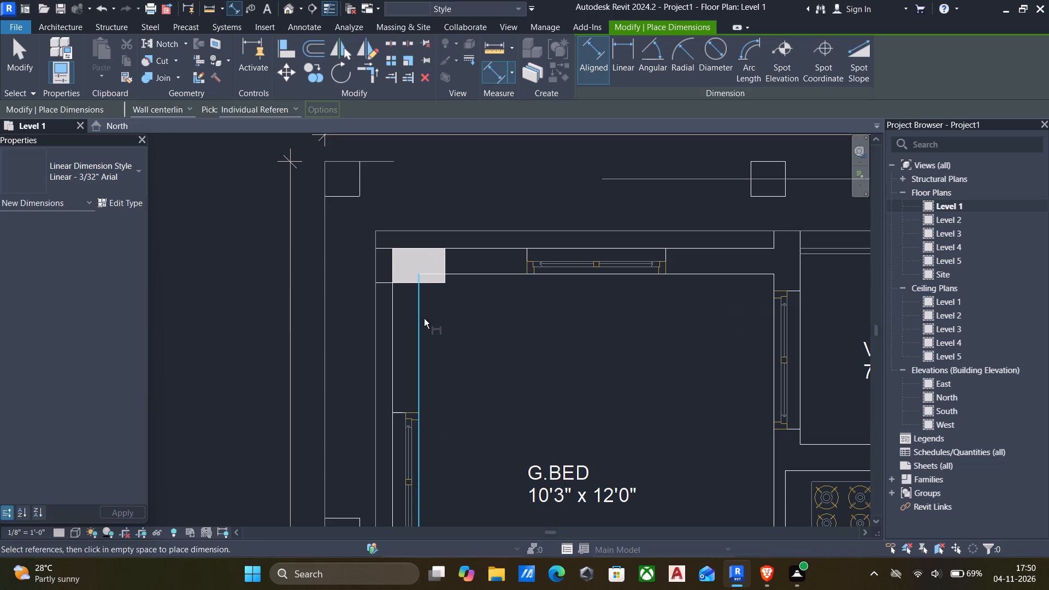
Check the inside width of the G.BED room between its side walls with a temporary aligned dimension.
left_click(422, 319)
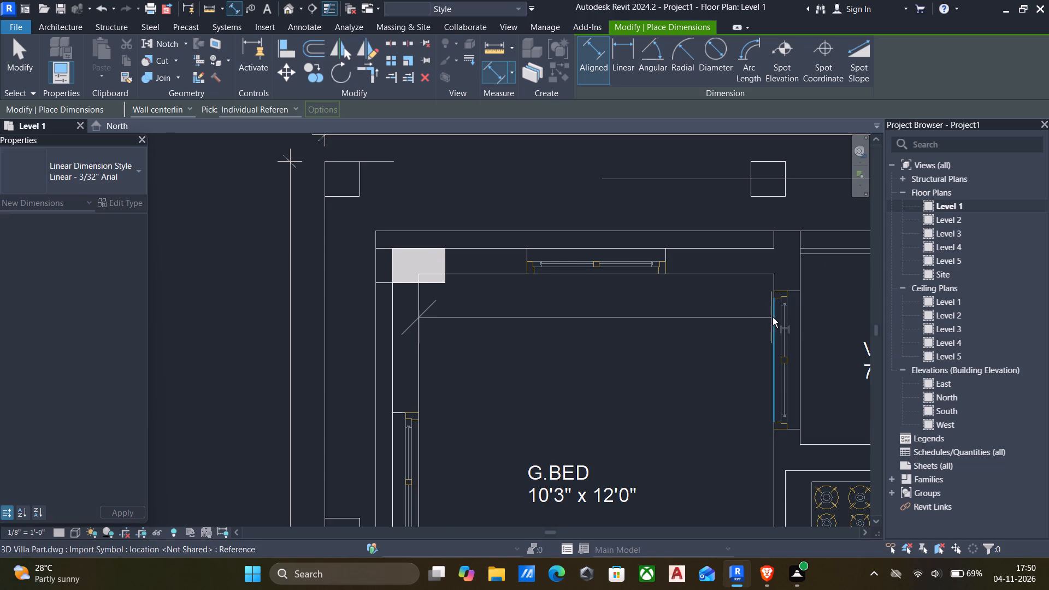
left_click(773, 317)
scroll(701, 323, "down", 2)
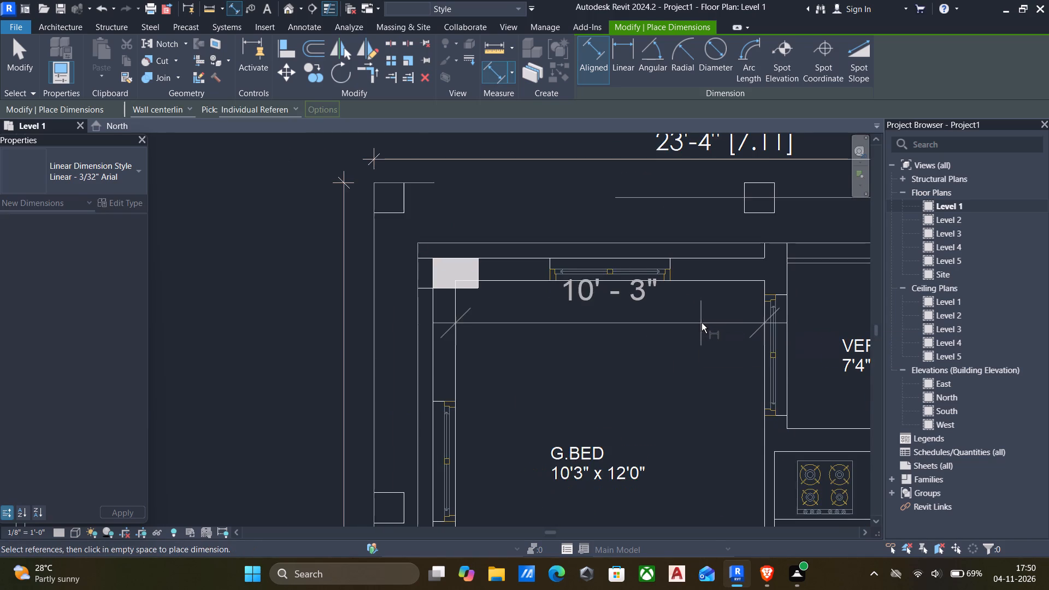
scroll(702, 323, "down", 8)
key("Escape")
middle_click_drag(701, 323, 593, 297)
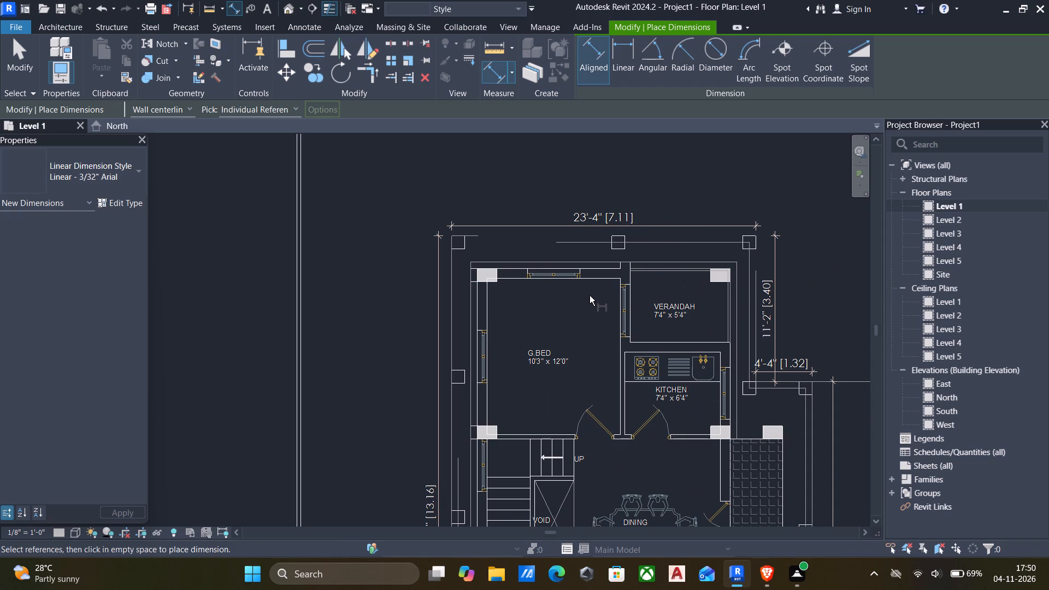
scroll(577, 320, "down", 2)
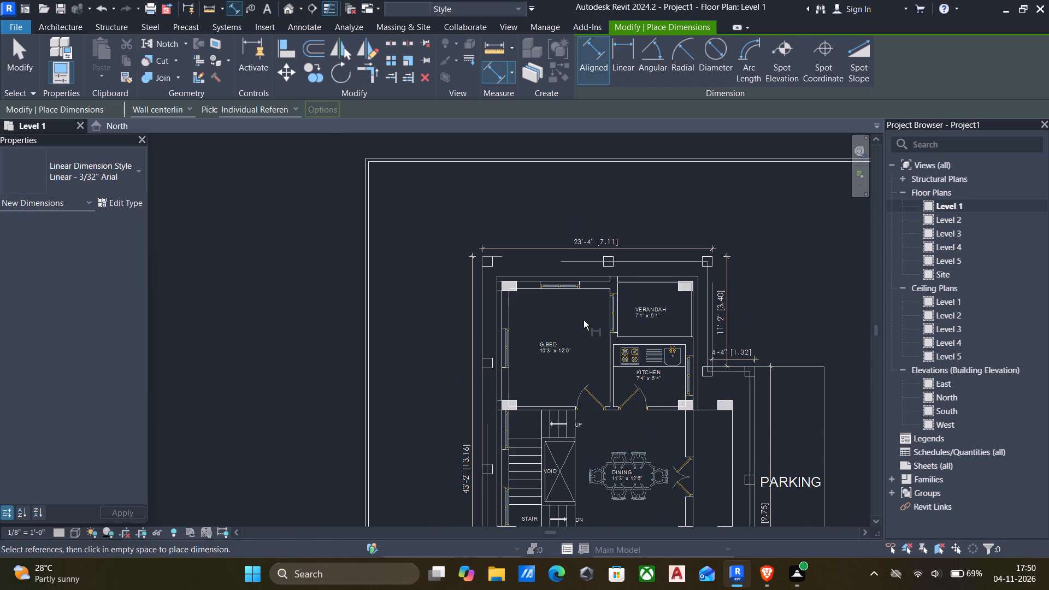
key("Escape")
Pin the linked 3D Villa Part.dwg drawing in place.
middle_click_drag(616, 337, 552, 310)
scroll(558, 316, "down", 5)
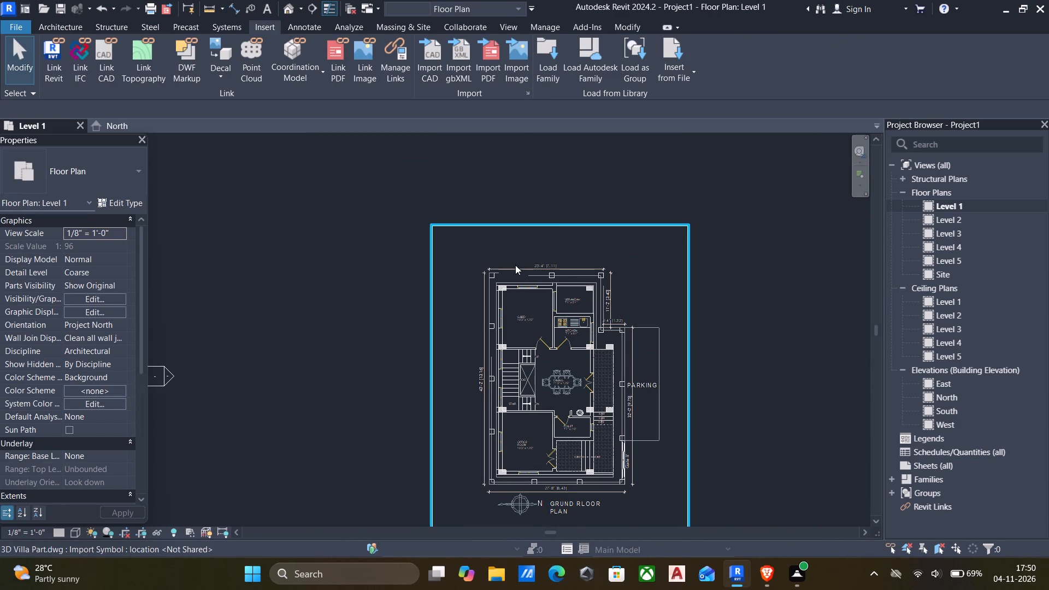
left_click(498, 229)
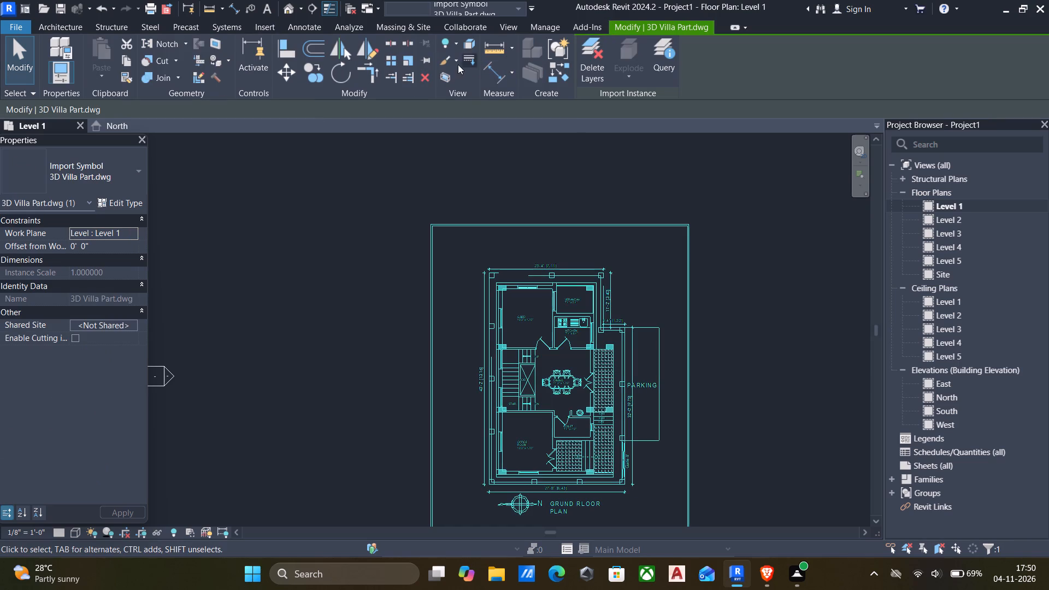
left_click(426, 60)
scroll(685, 240, "up", 6)
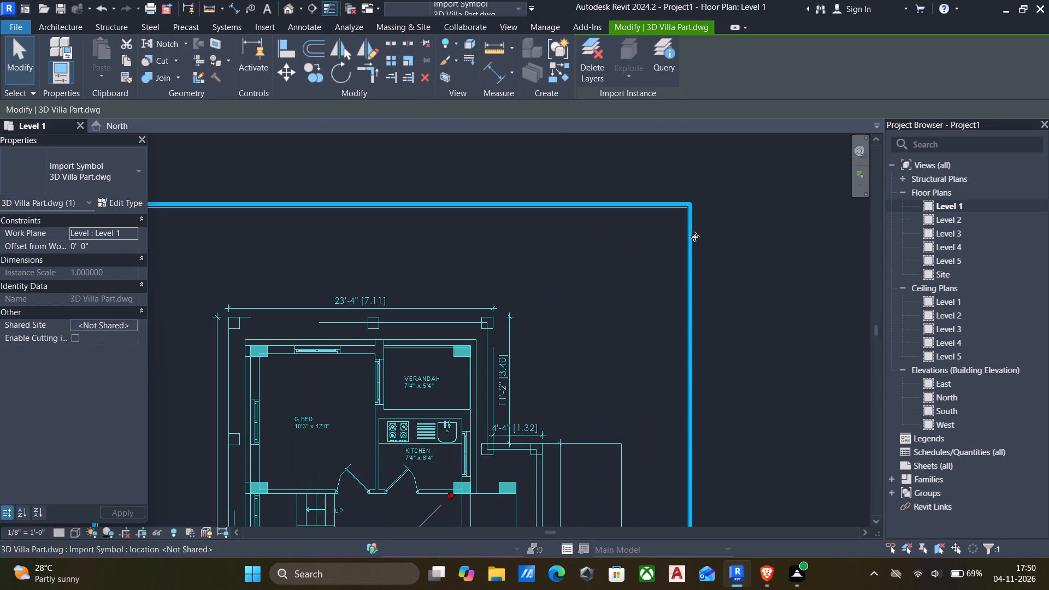
key("Escape")
Examine the linked ground floor plan, ending with a close look at the G.BED and verandah walls and columns.
scroll(563, 234, "down", 4)
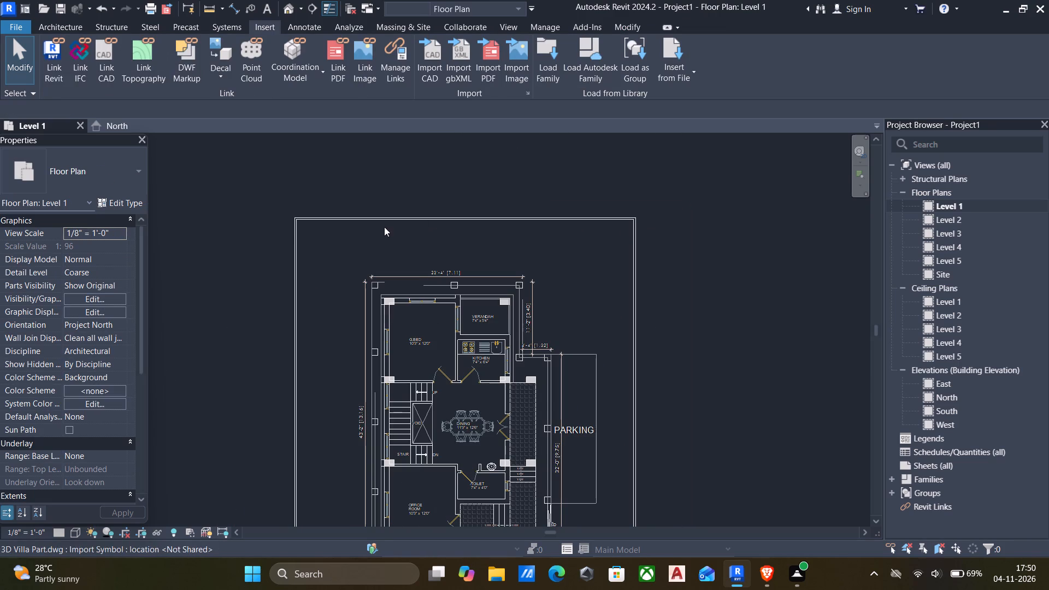
scroll(372, 316, "up", 5)
scroll(416, 297, "down", 6)
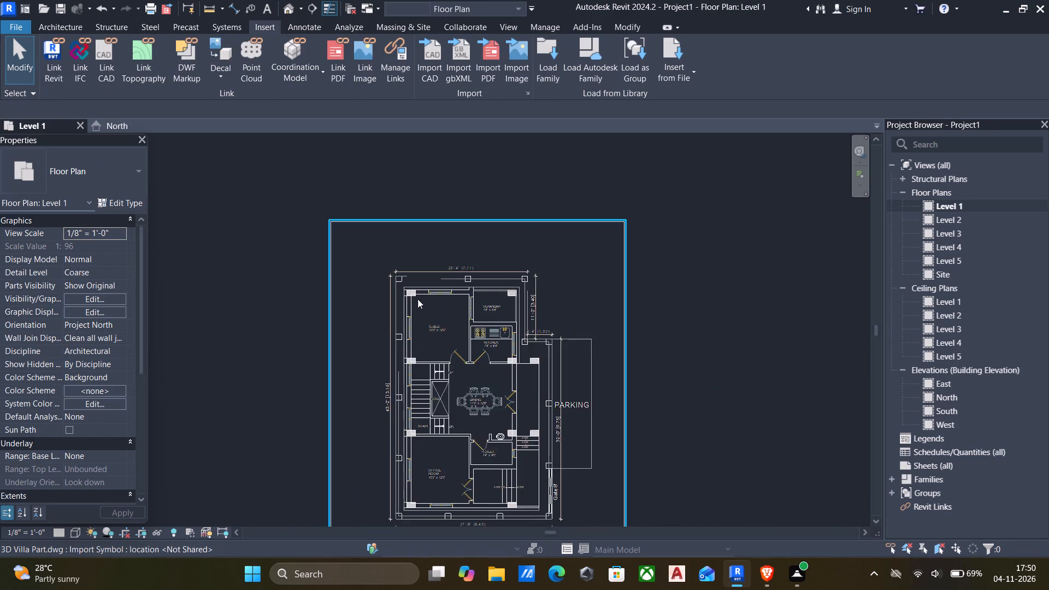
middle_click_drag(423, 306, 469, 272)
middle_click_drag(471, 311, 487, 282)
middle_click_drag(518, 338, 498, 346)
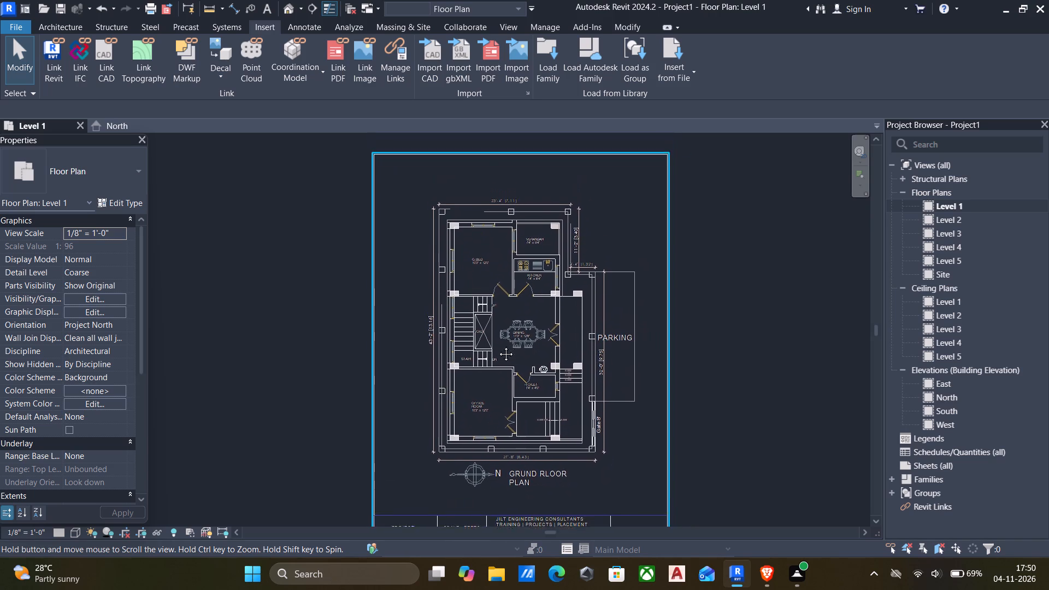
middle_click_drag(498, 346, 498, 349)
scroll(494, 249, "up", 11)
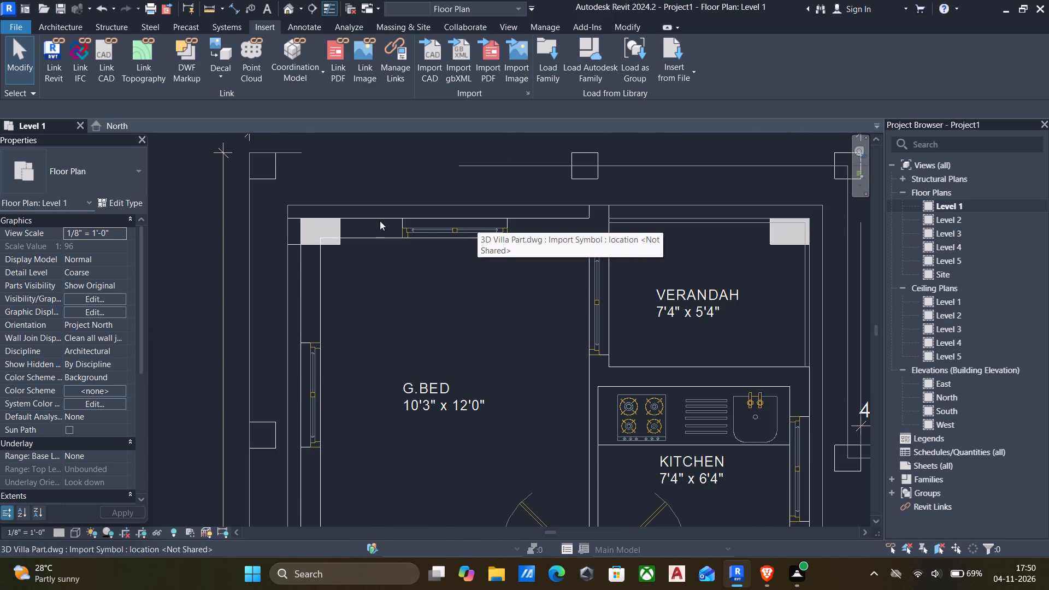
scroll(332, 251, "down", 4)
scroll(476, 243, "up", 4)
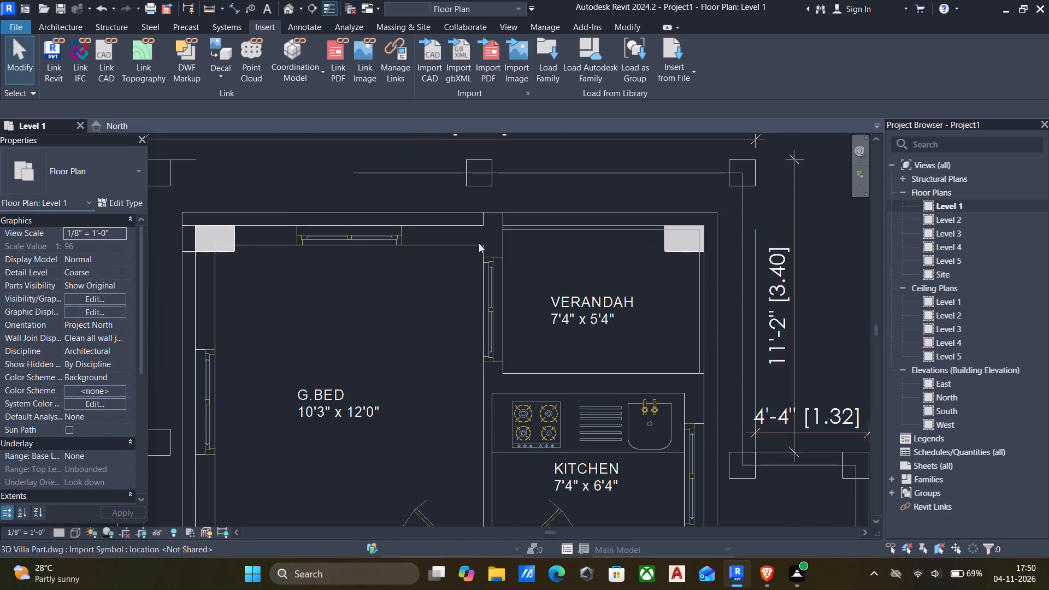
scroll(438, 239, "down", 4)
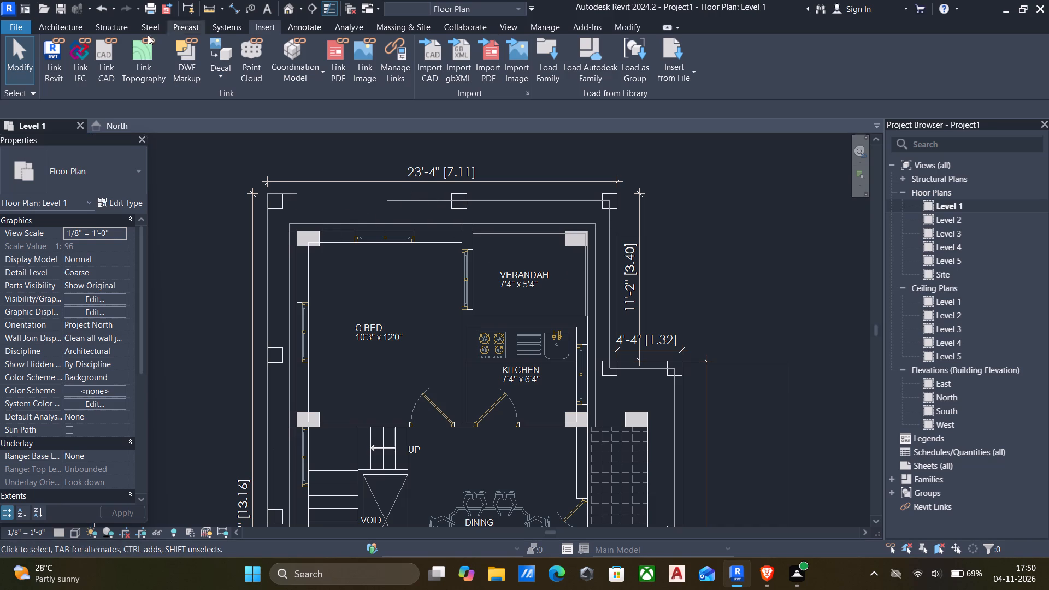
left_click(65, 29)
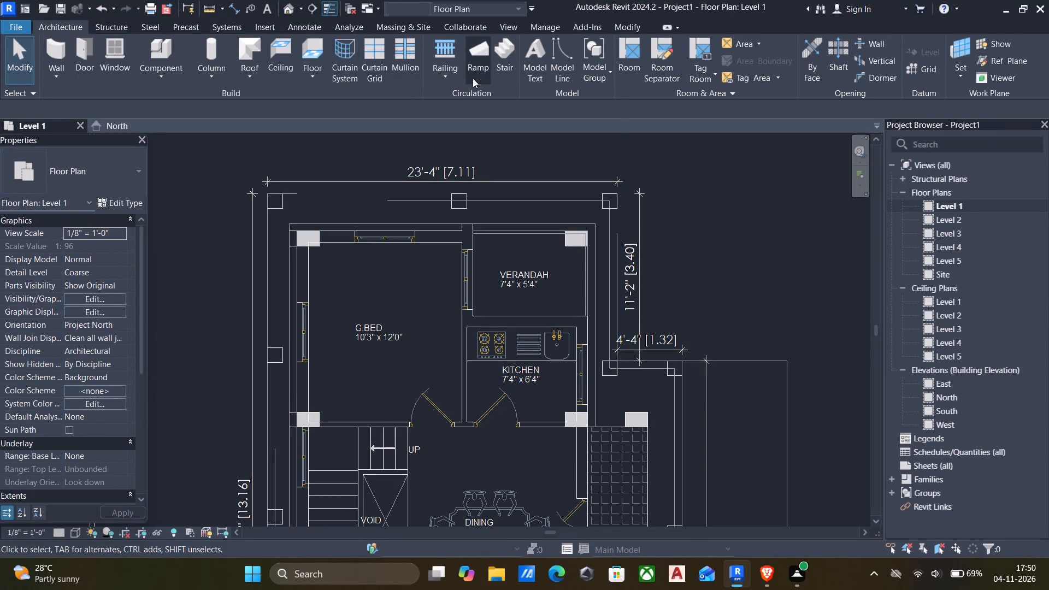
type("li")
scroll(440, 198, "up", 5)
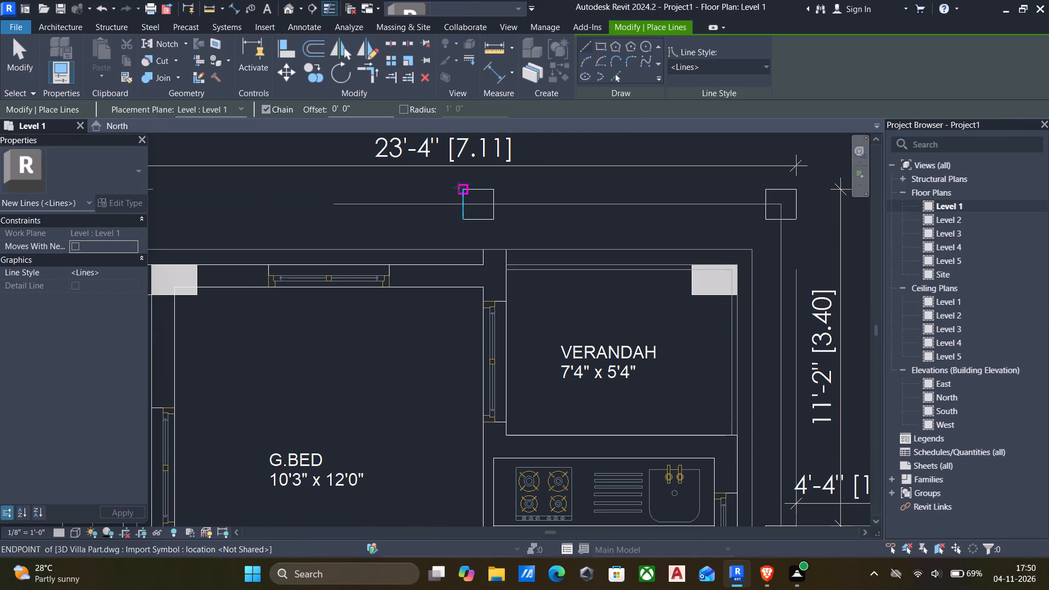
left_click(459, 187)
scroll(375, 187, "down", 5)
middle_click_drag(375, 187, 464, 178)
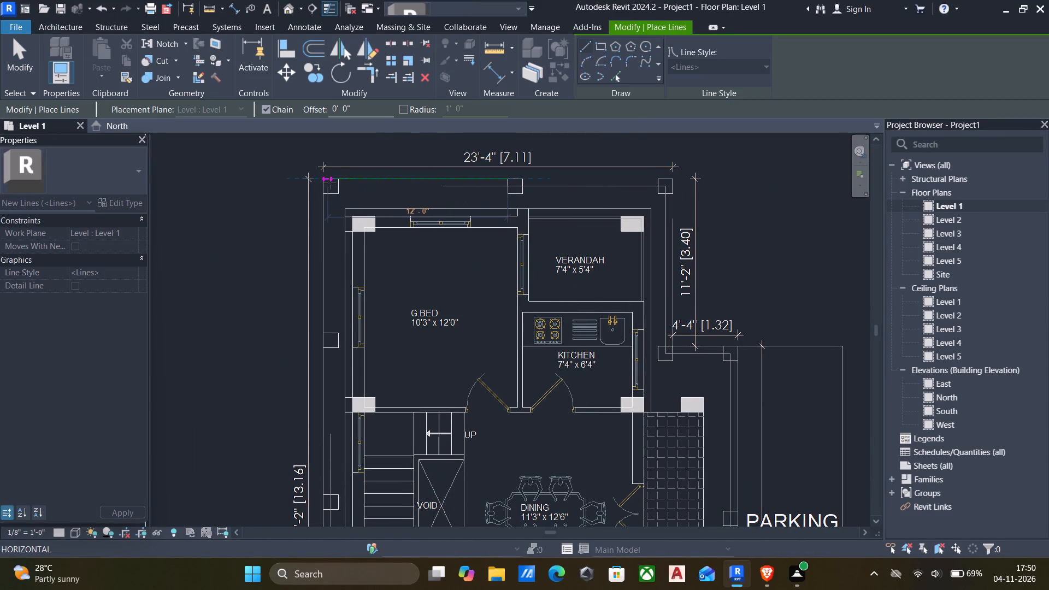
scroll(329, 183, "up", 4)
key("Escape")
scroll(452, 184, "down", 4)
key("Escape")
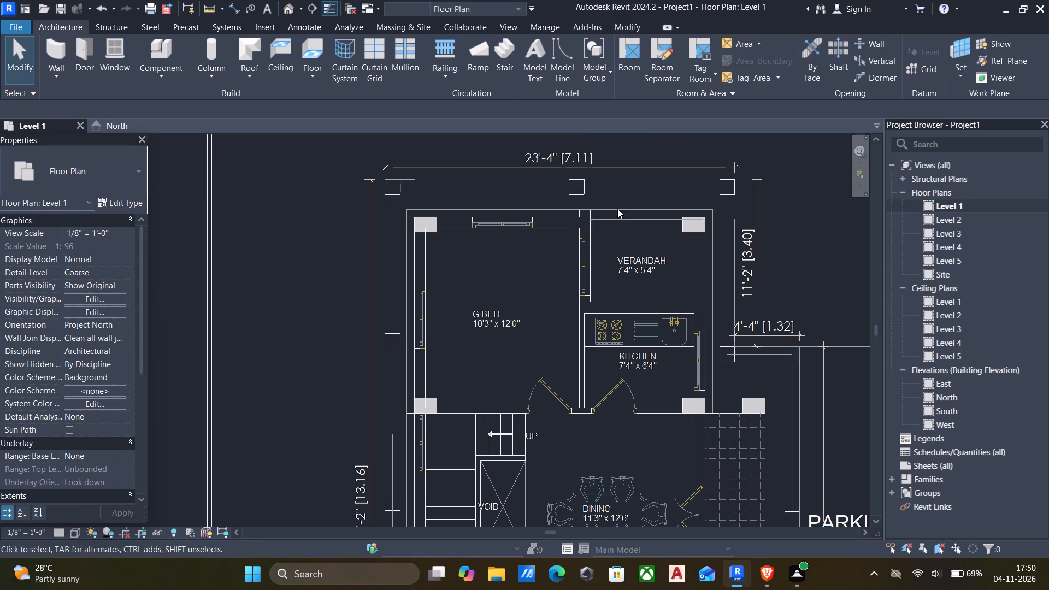
Examine the linked plan's compound-wall columns and overall layout, from the verandah side down to the parking and stair areas.
scroll(563, 181, "up", 10)
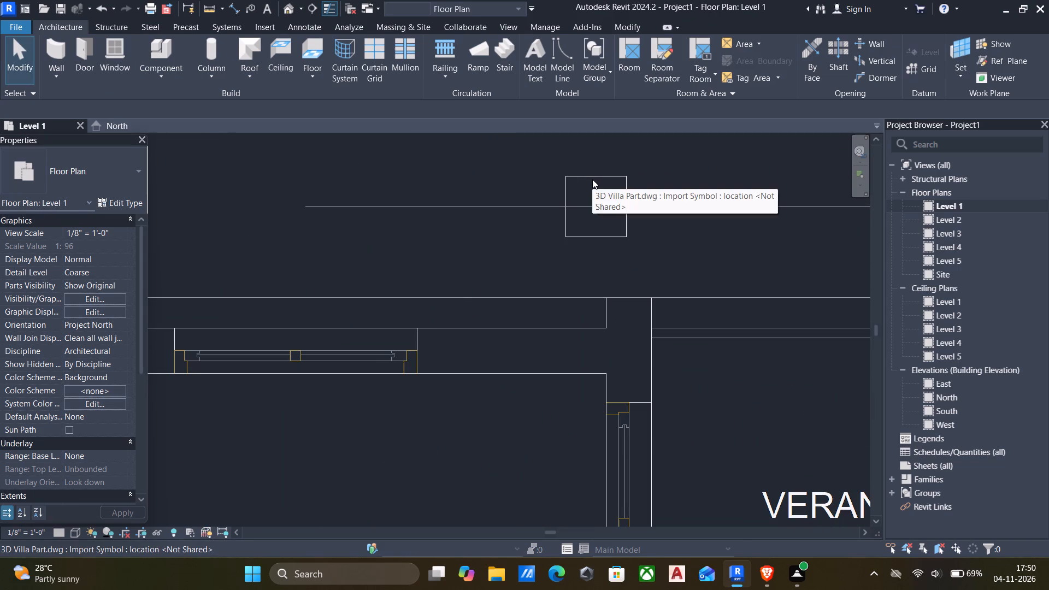
left_click(592, 179)
scroll(592, 186, "down", 10)
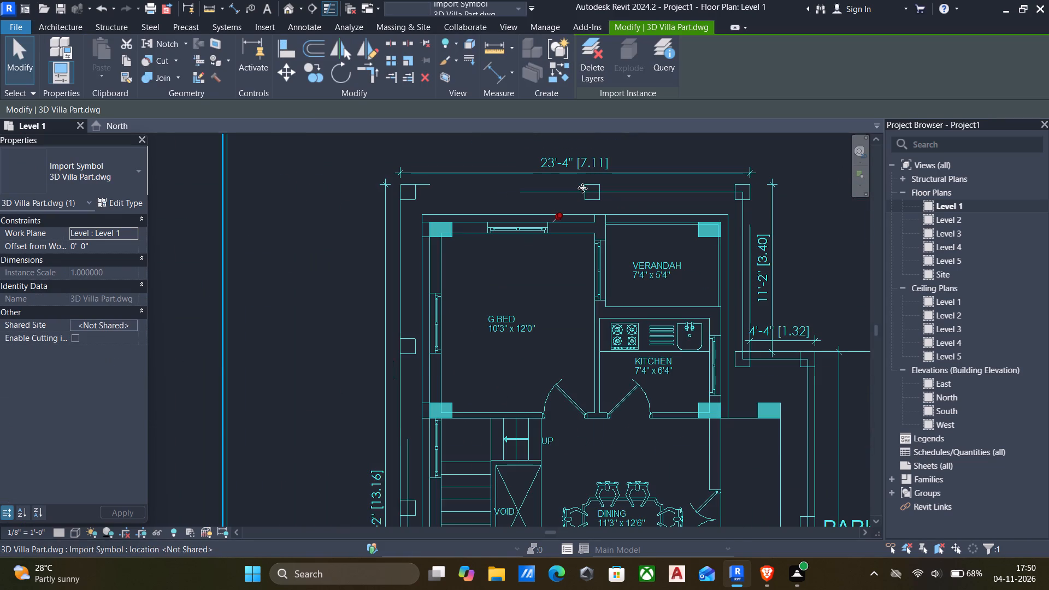
scroll(550, 244, "down", 7)
middle_click_drag(548, 255, 526, 223)
middle_click_drag(532, 294, 529, 287)
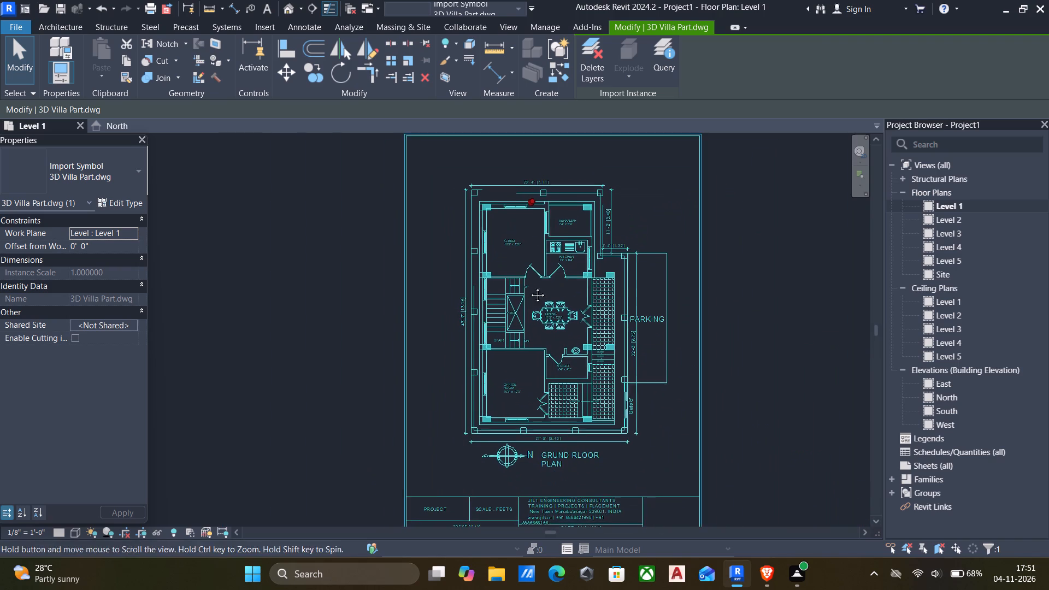
middle_click_drag(529, 287, 526, 274)
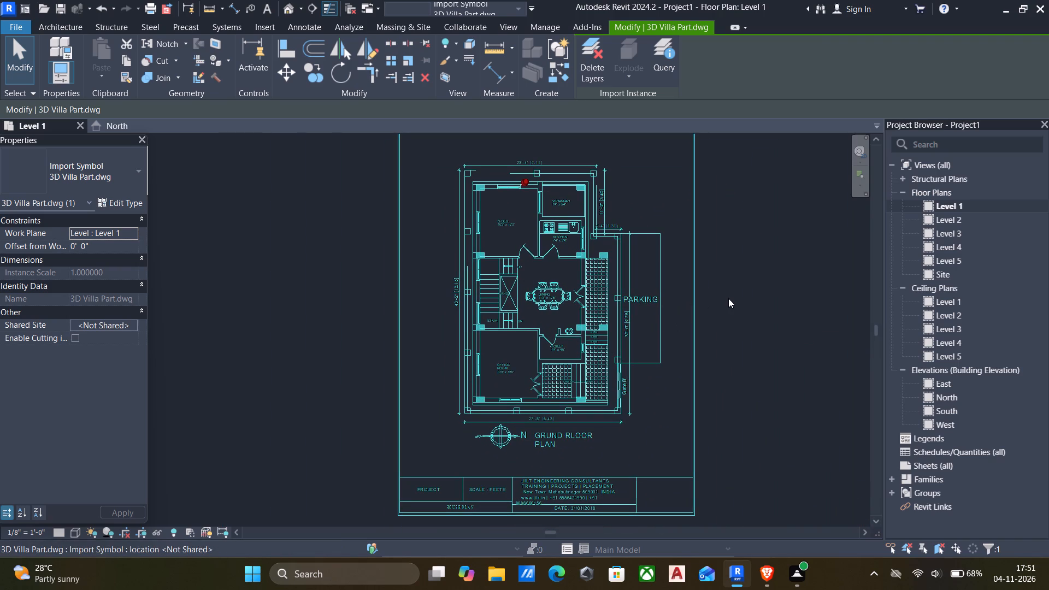
left_click(728, 298)
scroll(617, 234, "up", 4)
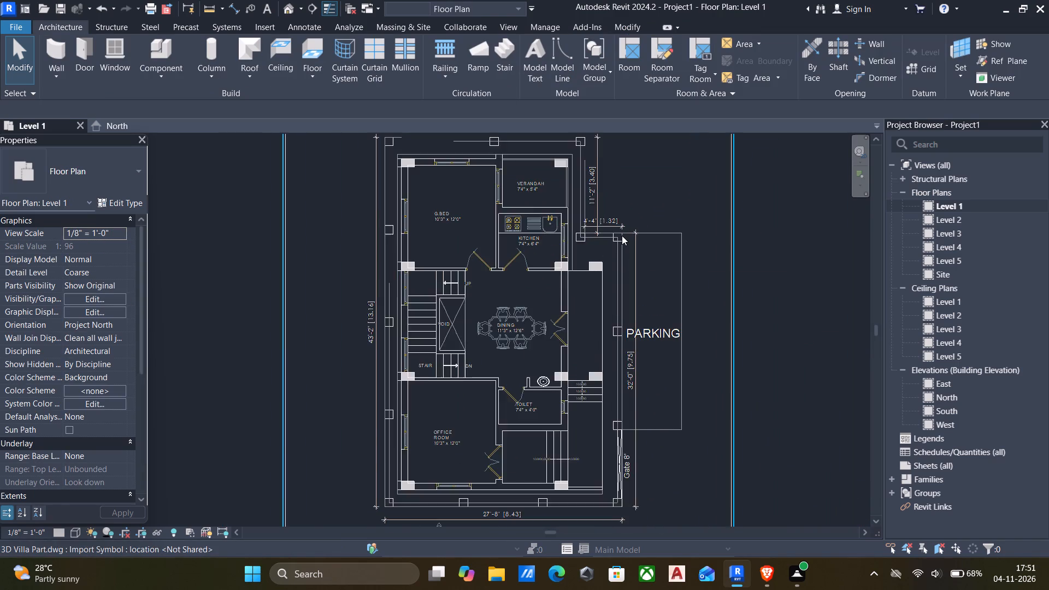
scroll(622, 237, "up", 6)
scroll(592, 246, "down", 4)
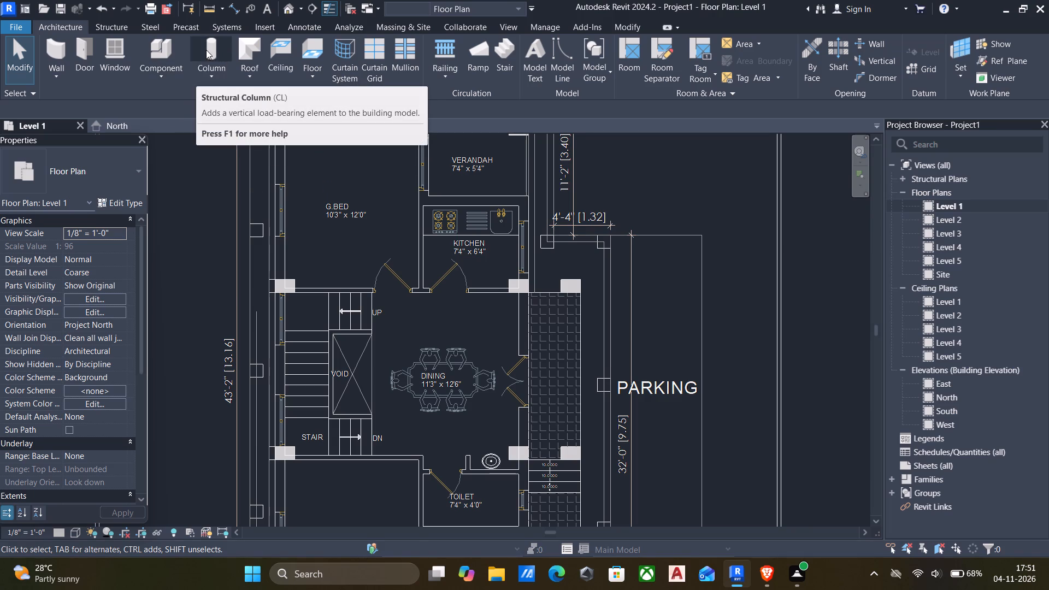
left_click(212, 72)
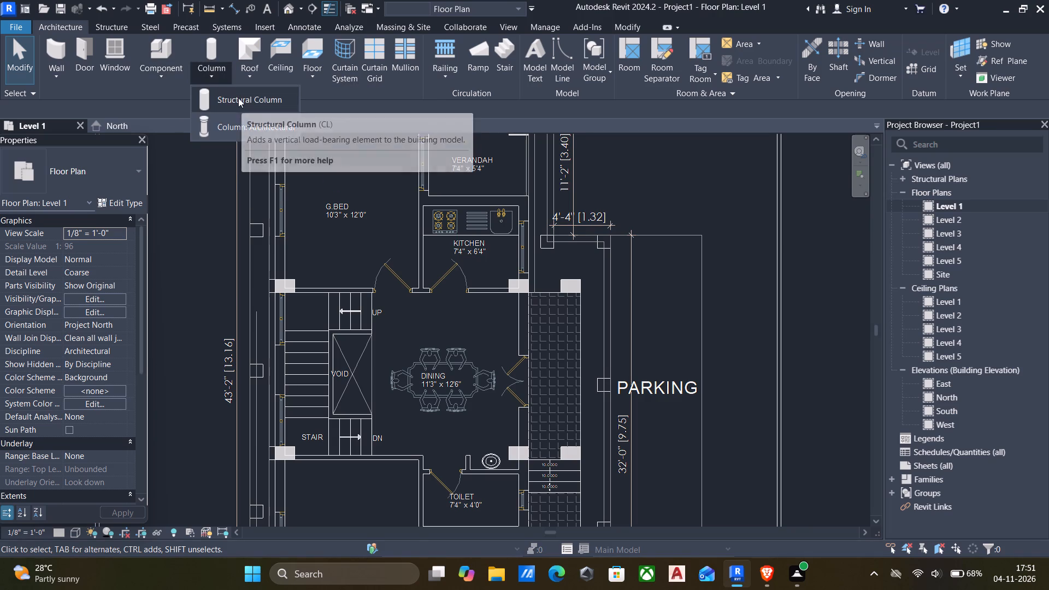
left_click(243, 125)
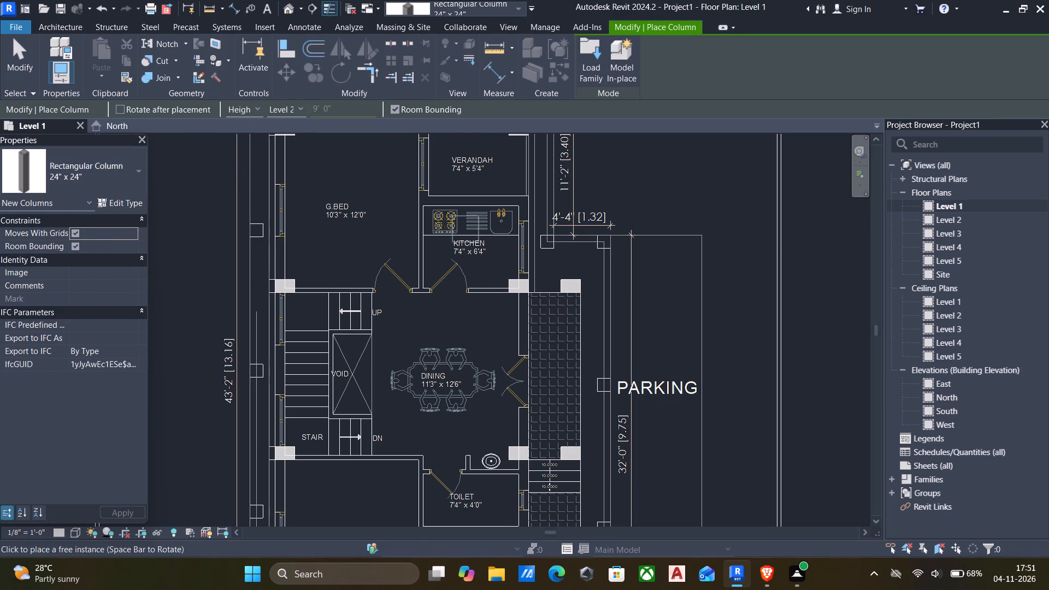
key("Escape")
Check the depth of the compound-wall column beside the G.BED room, along the wall, with a temporary aligned dimension.
scroll(261, 207, "up", 7)
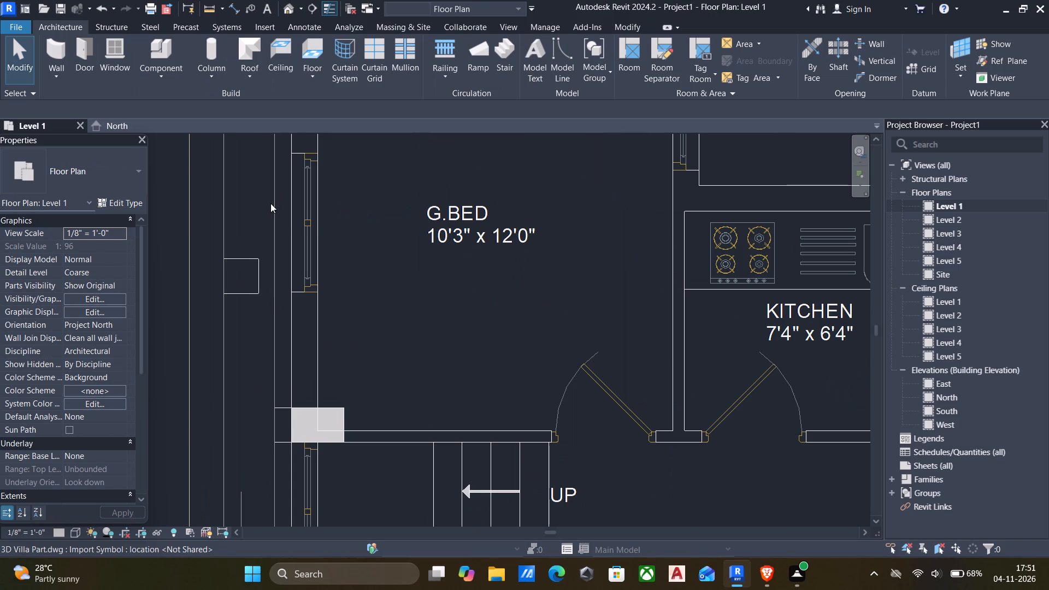
type("di")
scroll(239, 223, "up", 3)
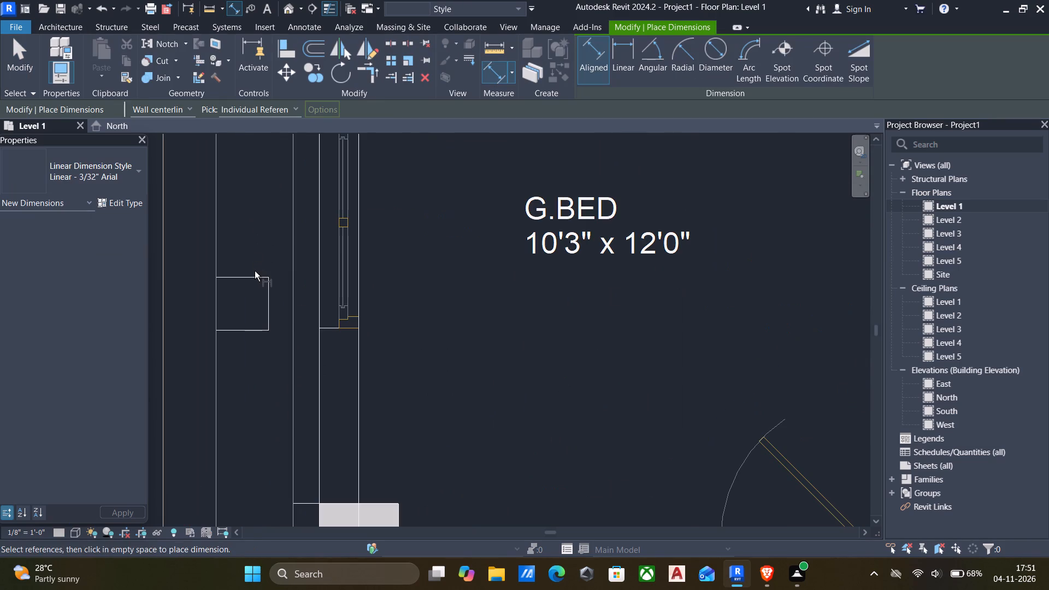
left_click(255, 276)
left_click(255, 332)
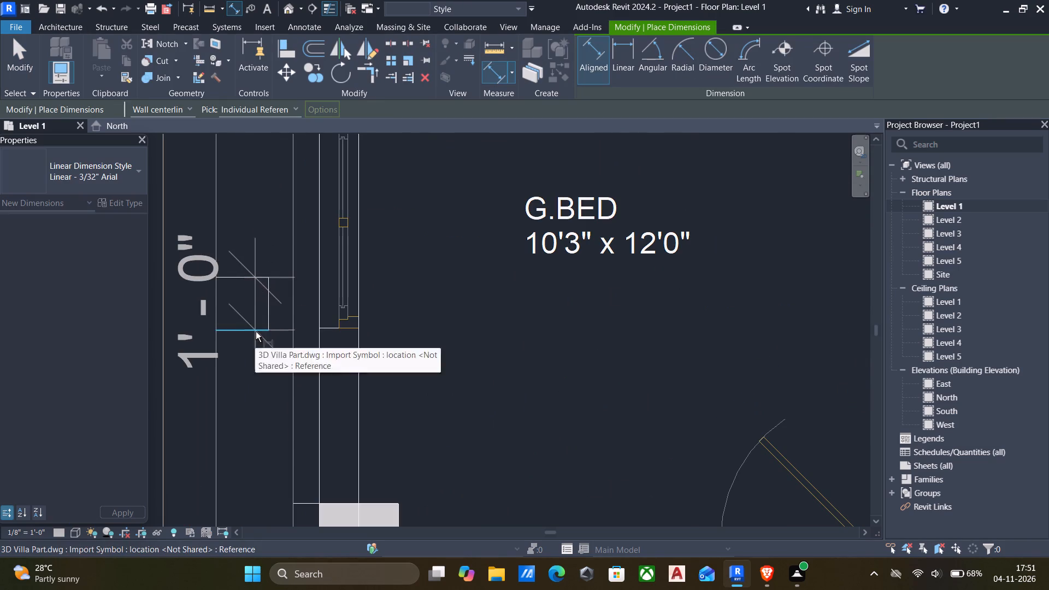
scroll(238, 328, "down", 4)
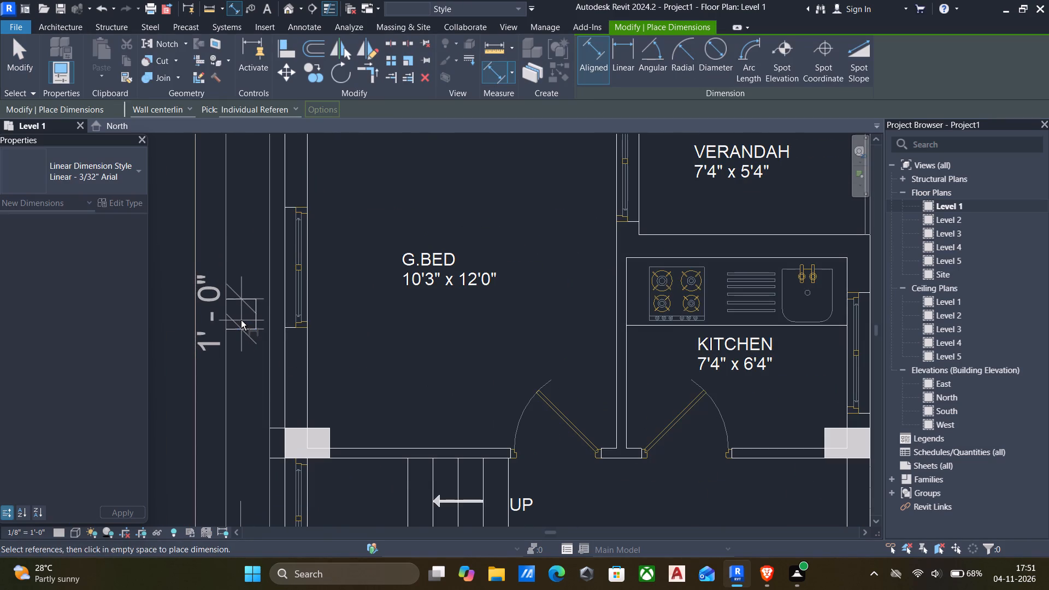
scroll(243, 324, "down", 1)
middle_click_drag(243, 324, 309, 320)
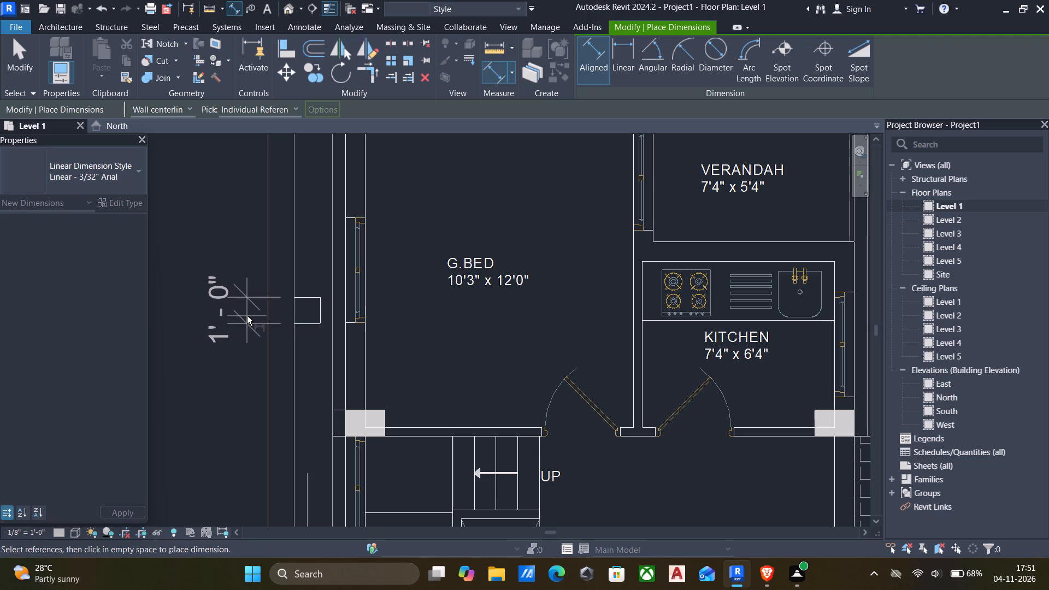
left_click(247, 316)
key("Escape")
Check the width of the same compound-wall column, across the wall, with a second temporary aligned dimension.
scroll(285, 320, "up", 4)
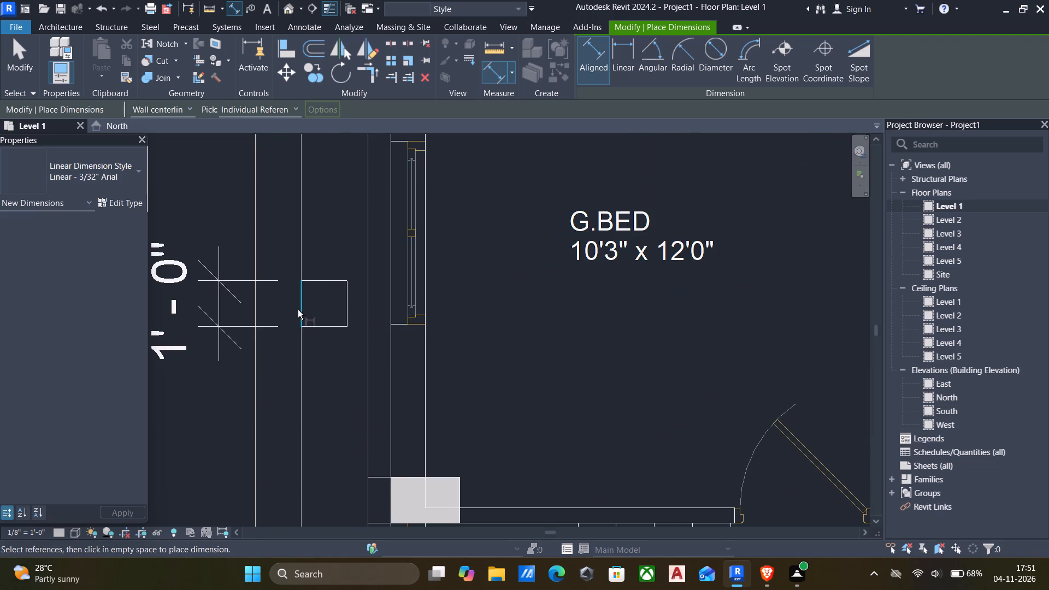
left_click(298, 310)
left_click(346, 306)
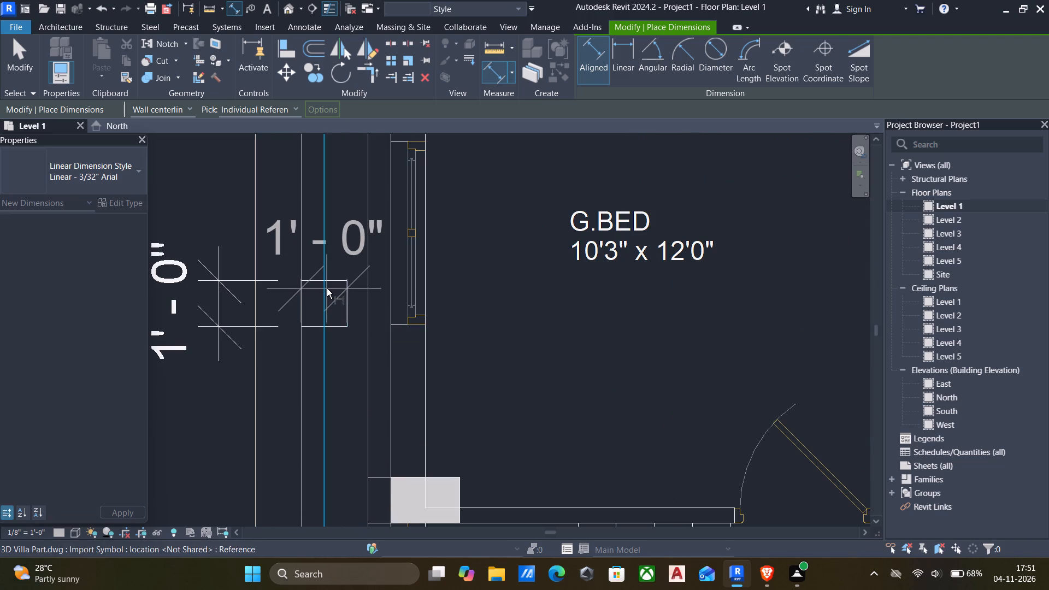
left_click(339, 258)
key("Escape")
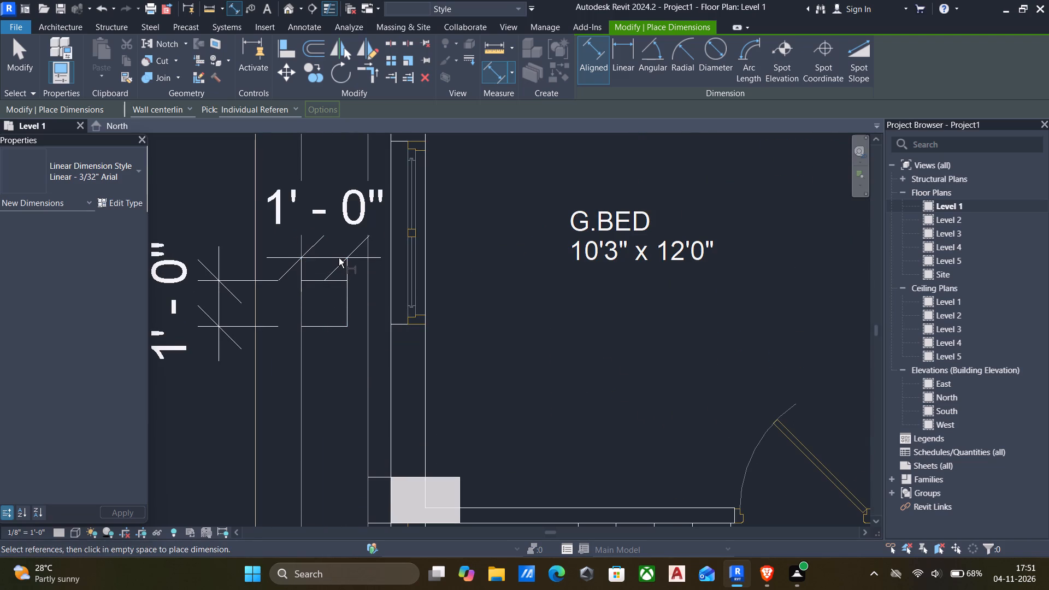
key("Escape")
Delete both temporary aligned dimensions at the compound-wall column.
scroll(328, 234, "down", 4)
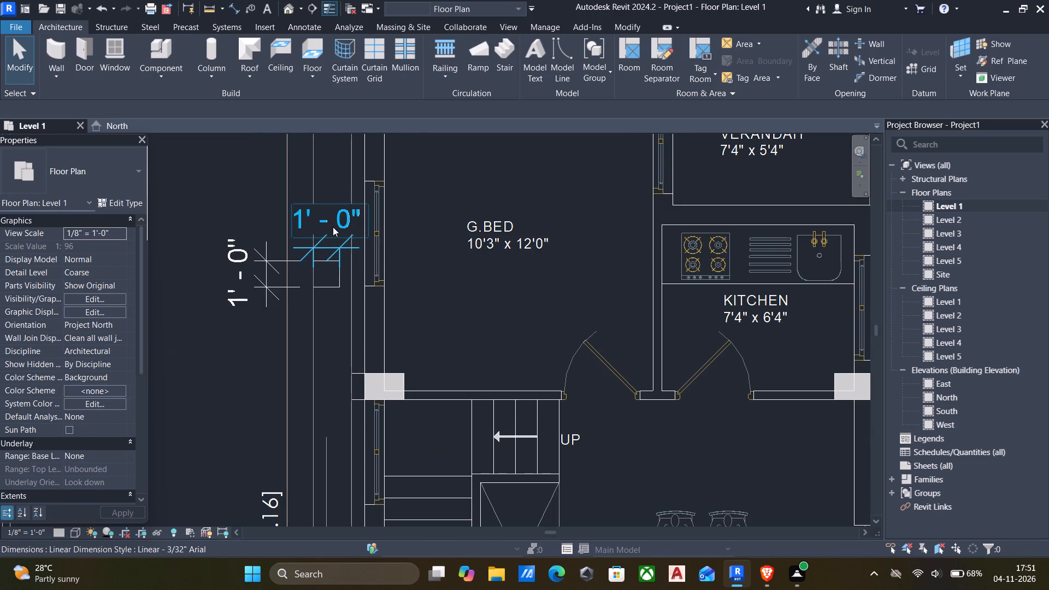
left_click(333, 226)
type("sa")
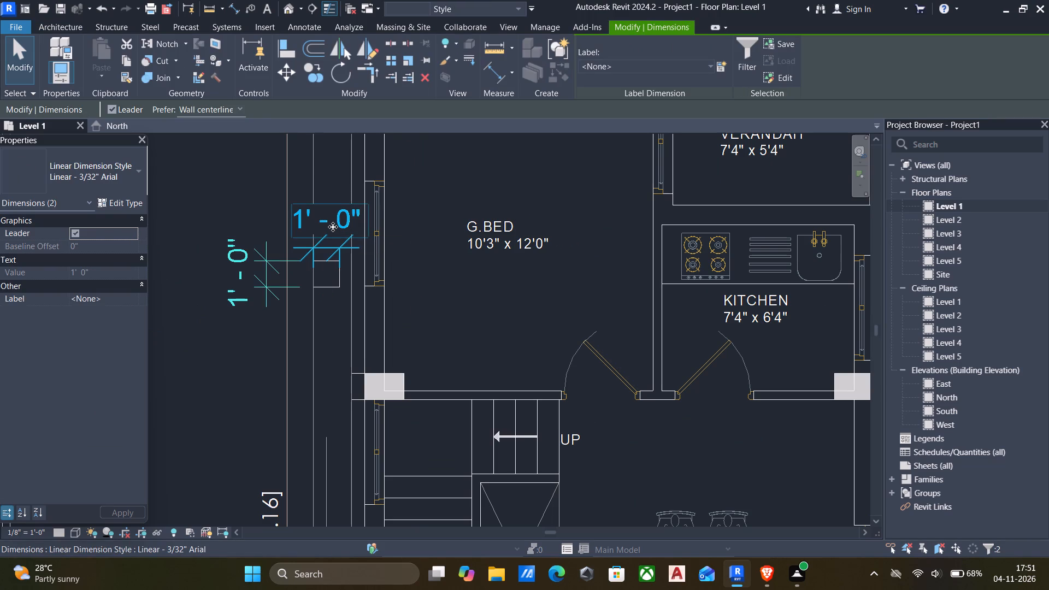
key("Delete")
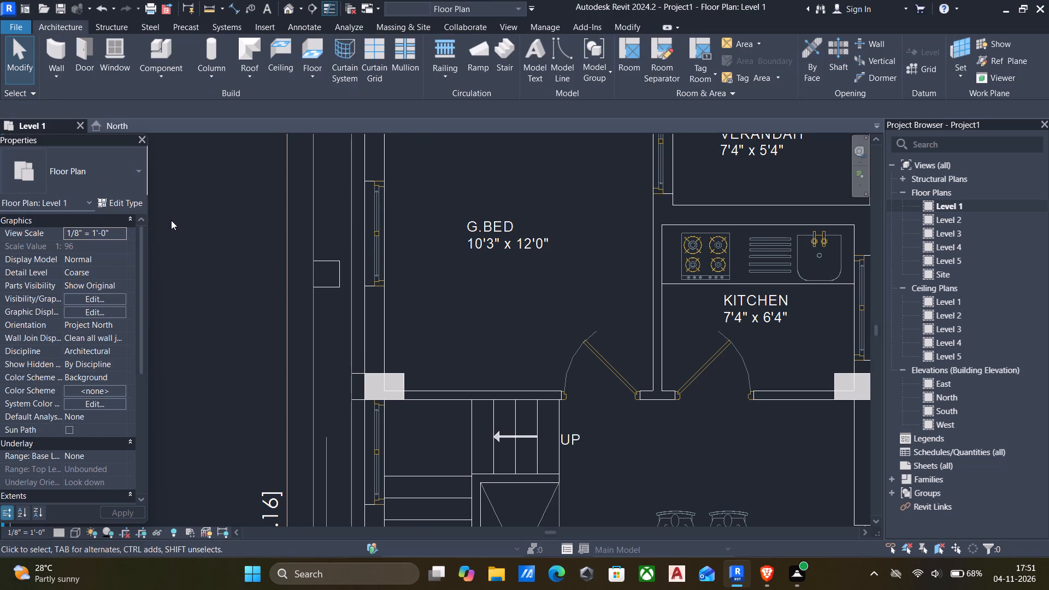
Start an architectural column and duplicate the Rectangular Column 24" x 24" type as 1'x1'.
left_click(210, 58)
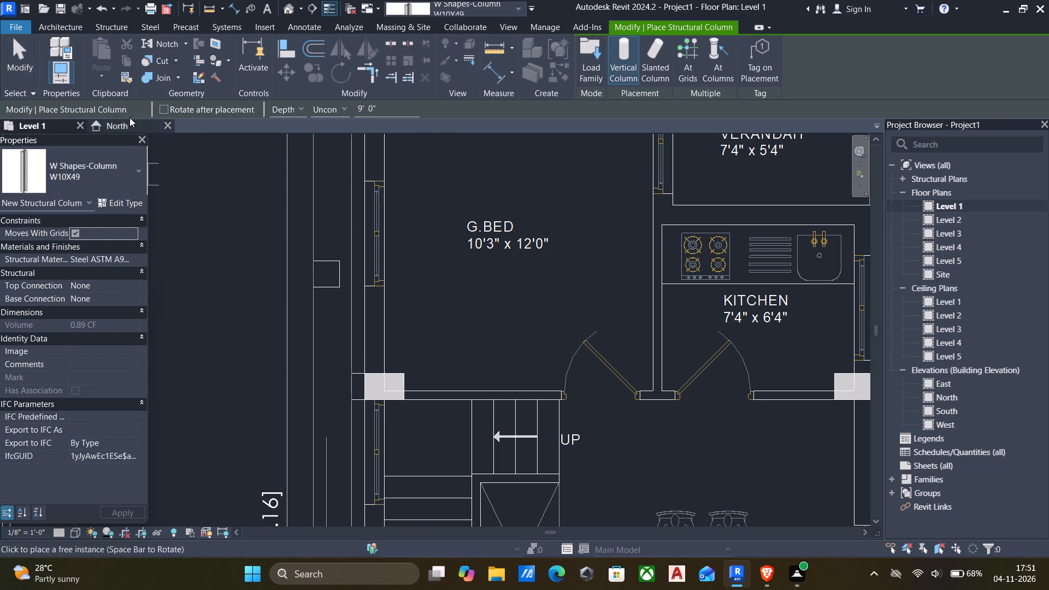
left_click(68, 27)
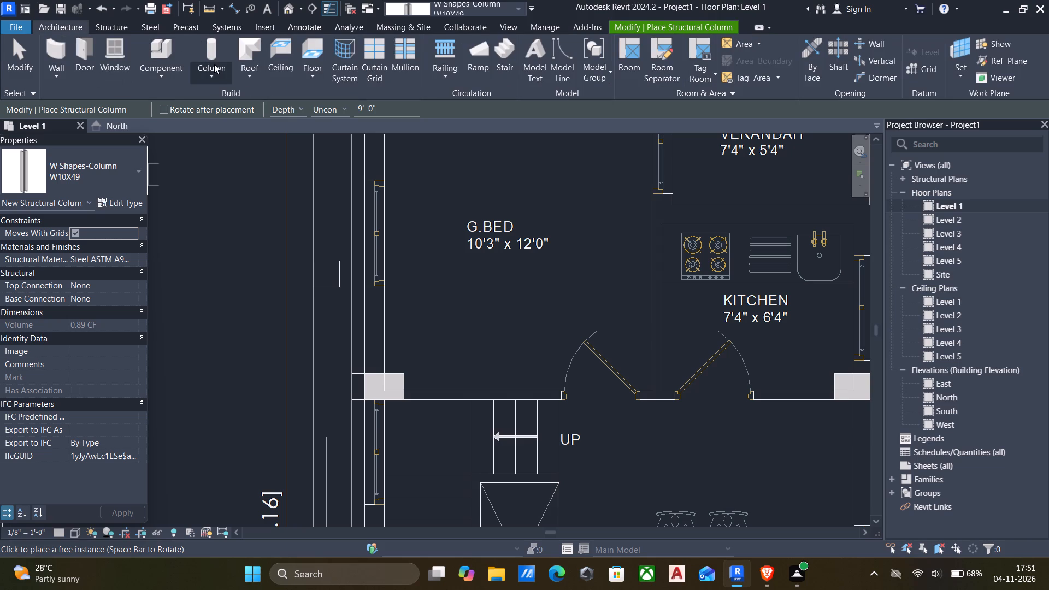
left_click(203, 74)
left_click(235, 122)
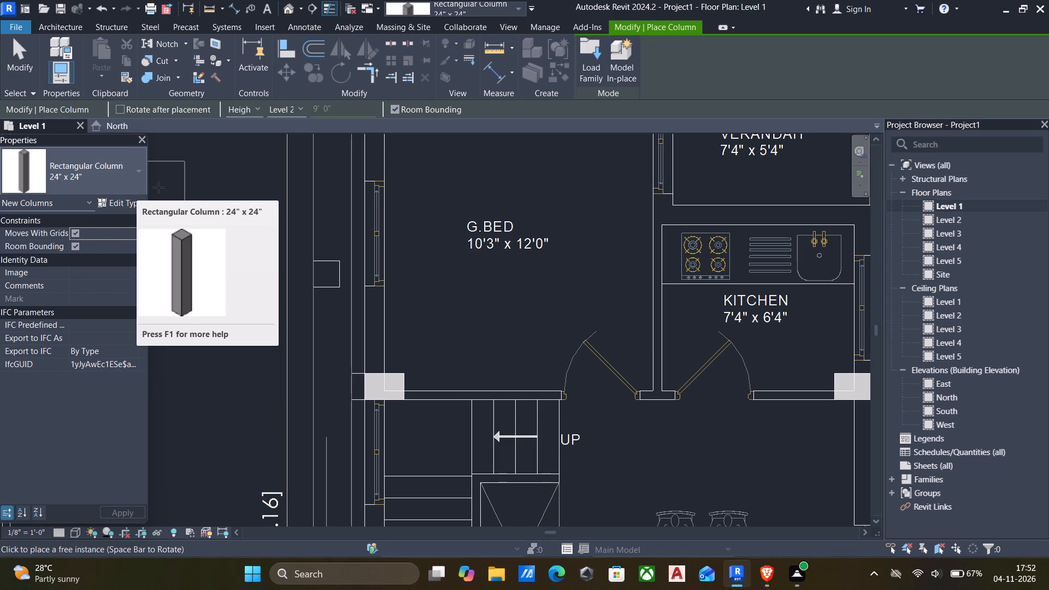
left_click(111, 202)
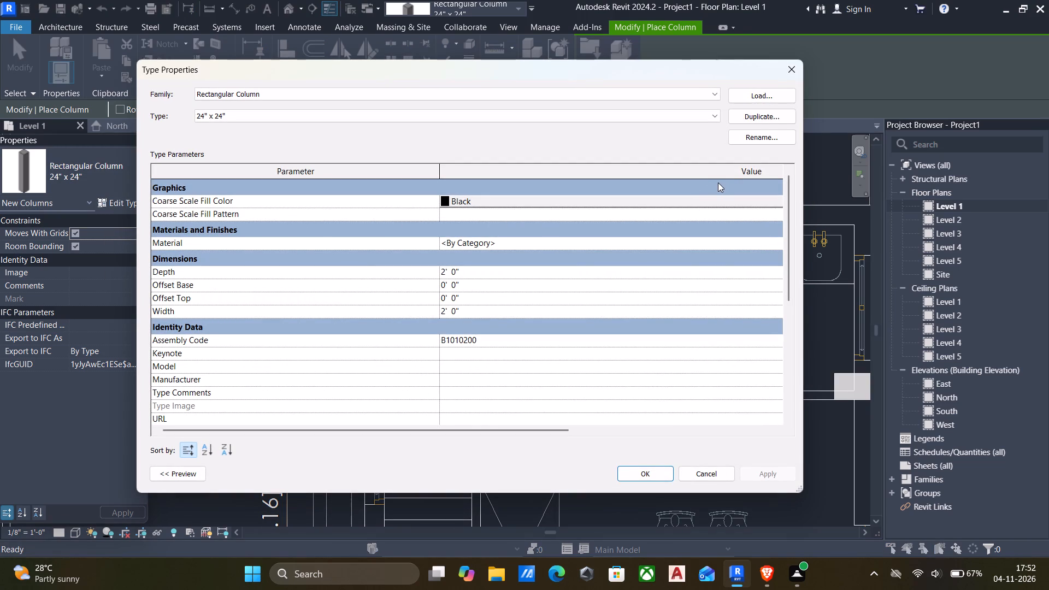
left_click(774, 113)
key("BackSpace")
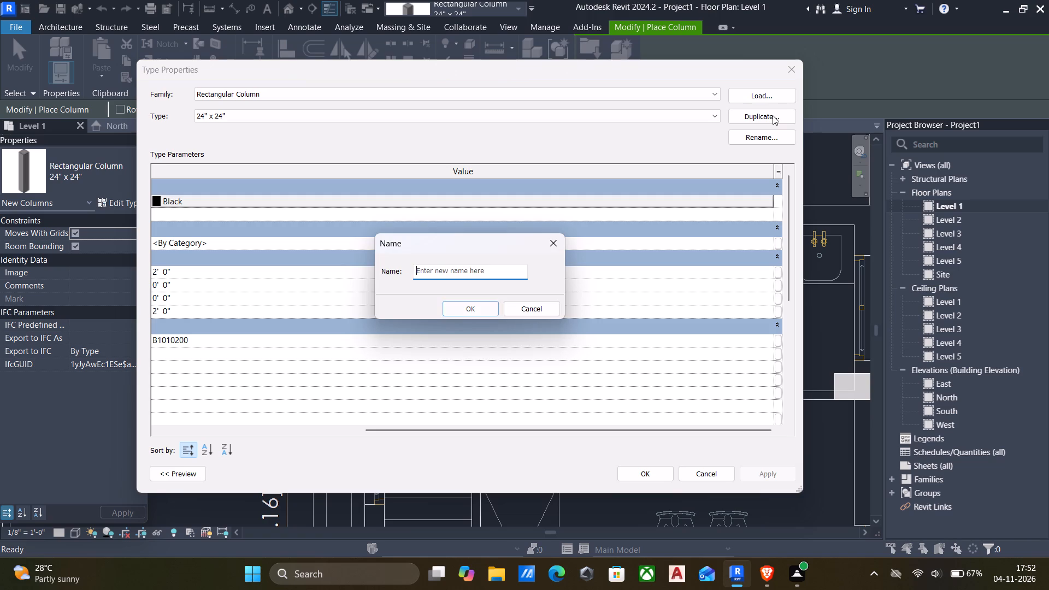
type("1'")
key("x")
type("1'")
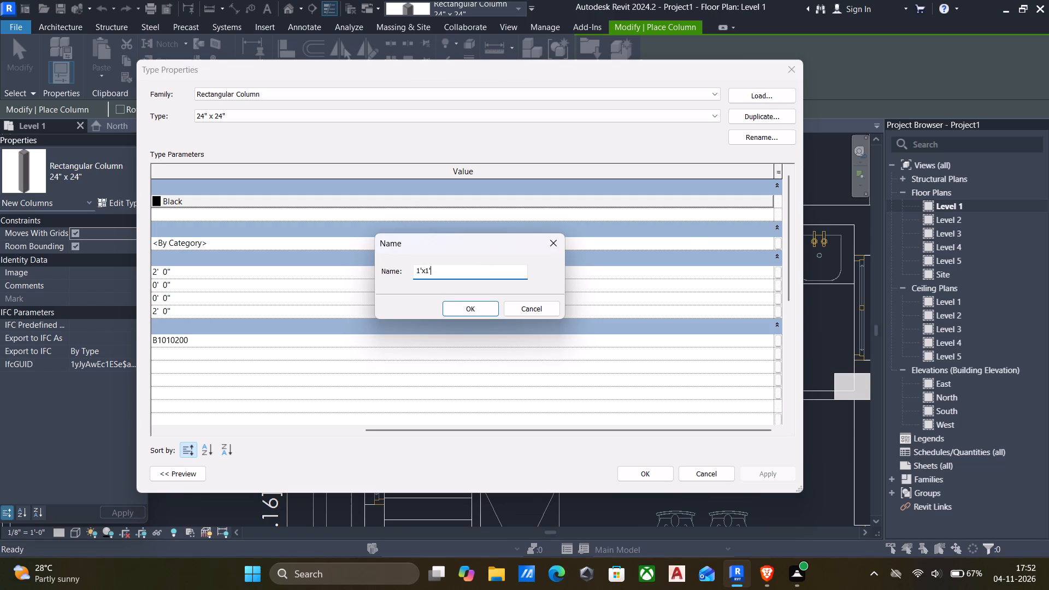
left_click(488, 309)
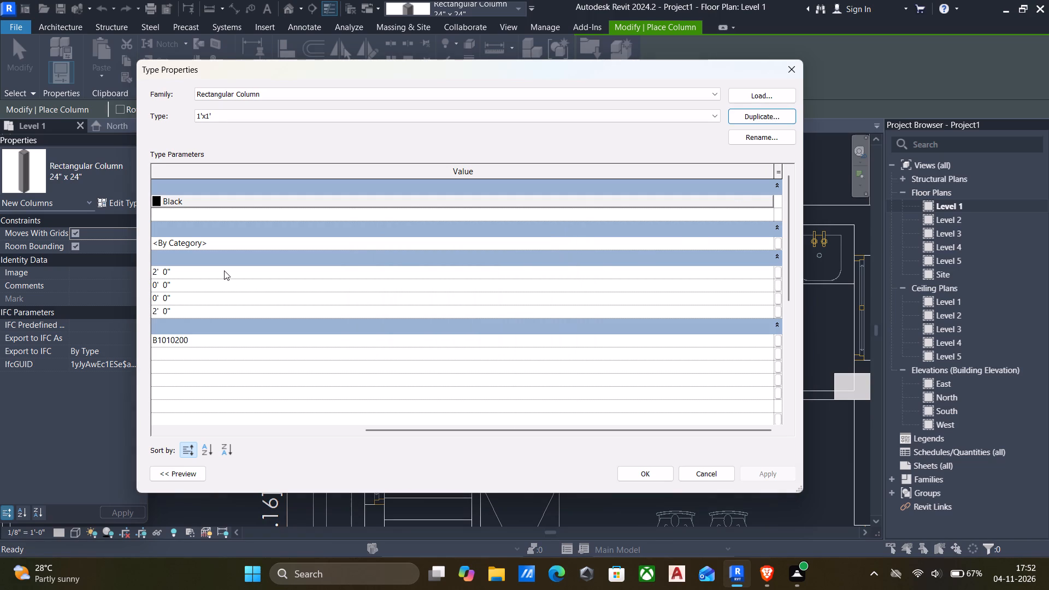
Set both the depth and the width of the 1'x1' column type to 1' and apply the type changes.
left_click(210, 269)
key("1")
key("apostrophe")
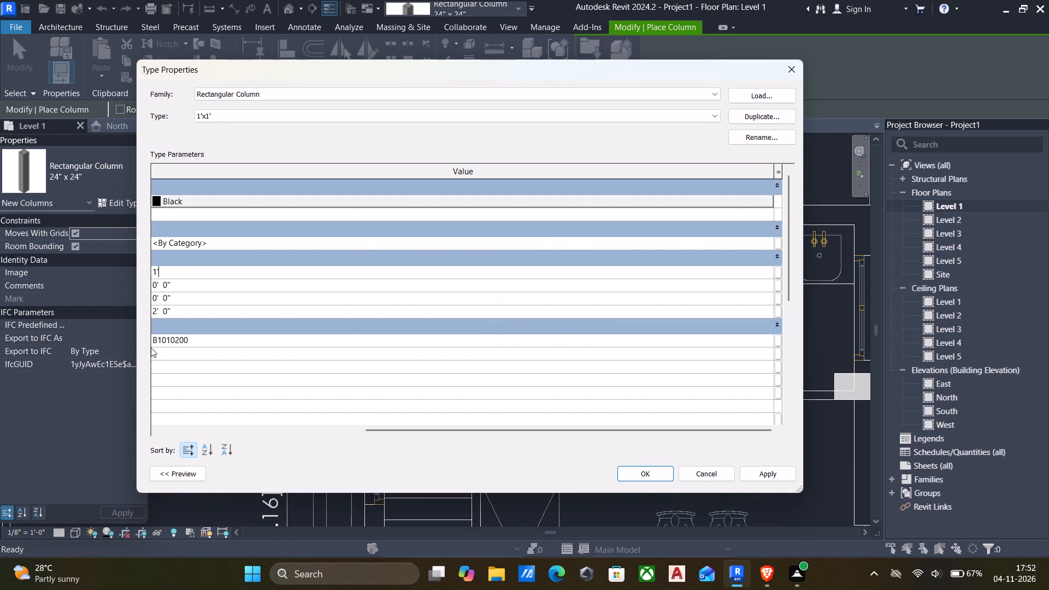
left_click(181, 309)
type("1'")
key("Return")
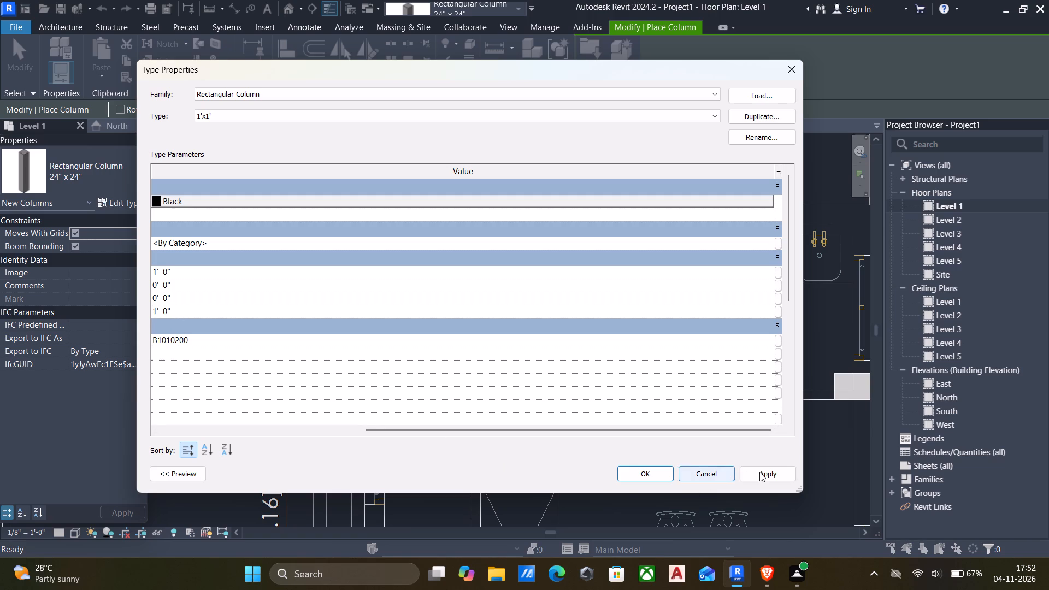
left_click(763, 472)
left_click(668, 473)
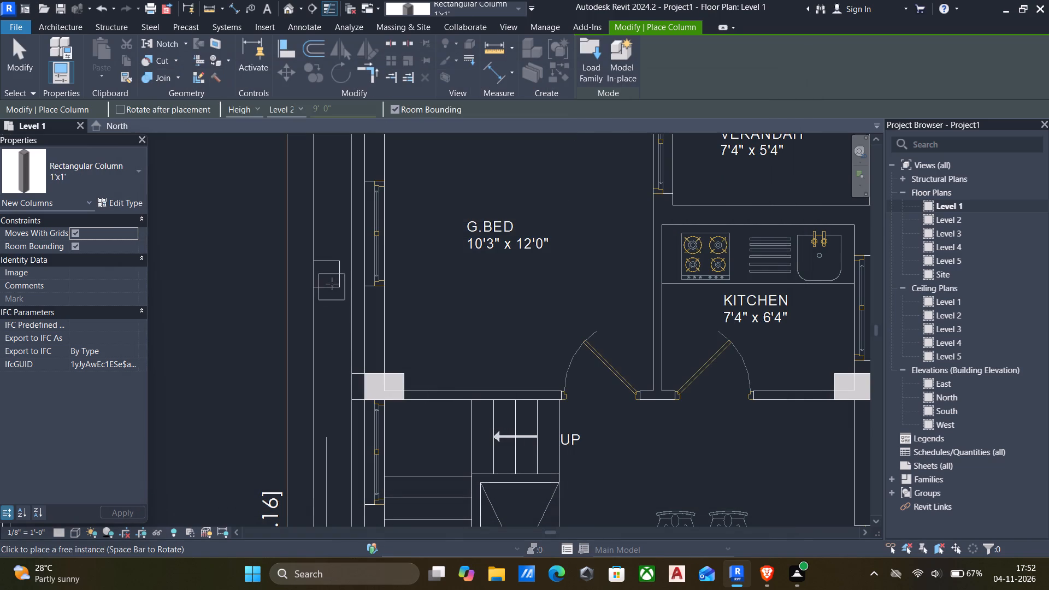
Place 1'x1' columns over the compound-wall outlines beside G.BED and at both corners and the middle of the 23'-4" wall.
scroll(331, 272, "up", 5)
left_click(331, 272)
scroll(331, 274, "down", 7)
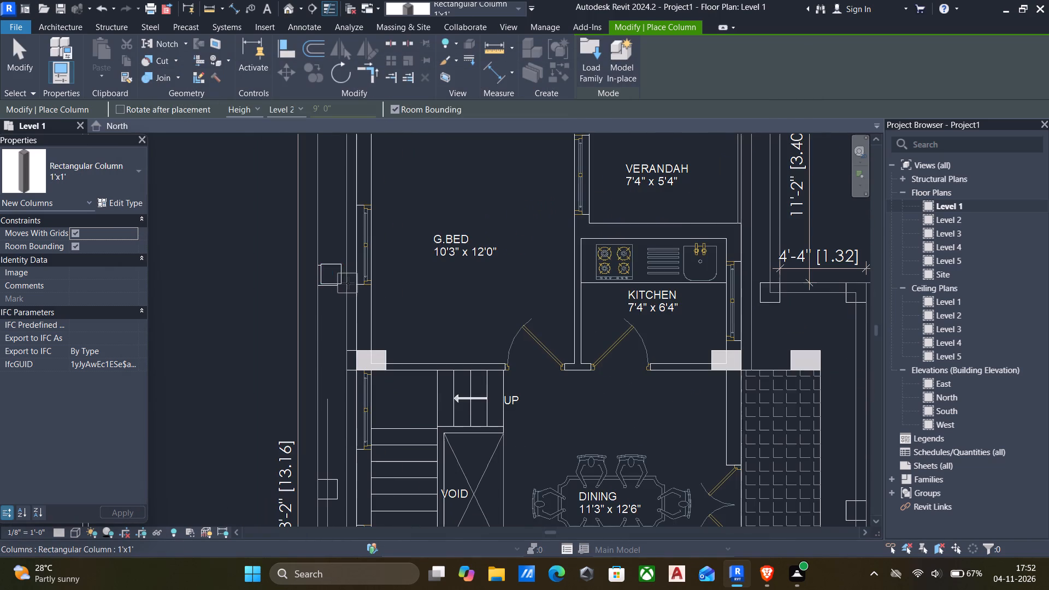
scroll(353, 282, "down", 5)
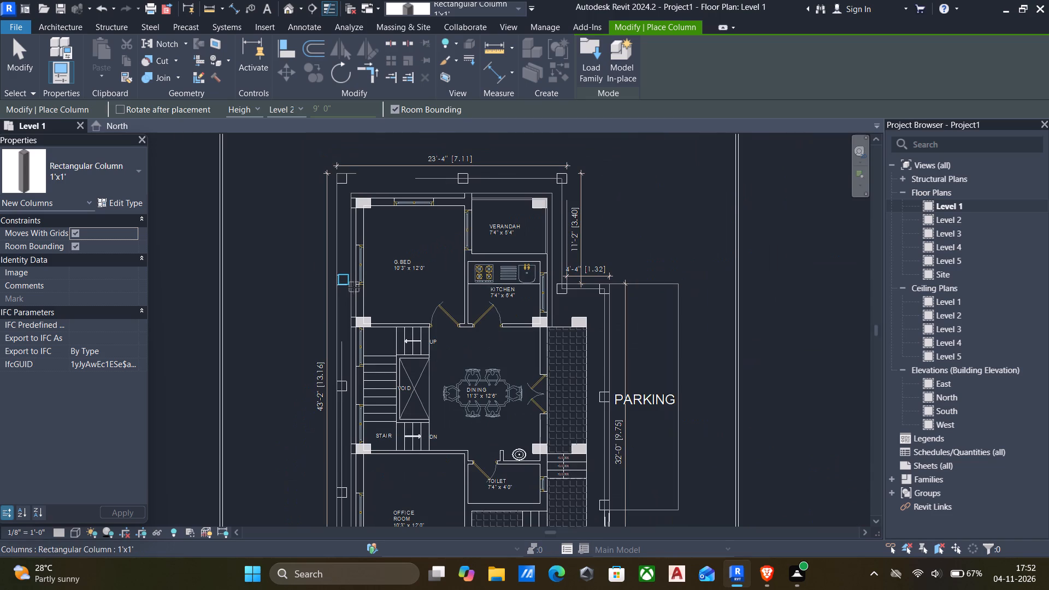
scroll(352, 183, "up", 4)
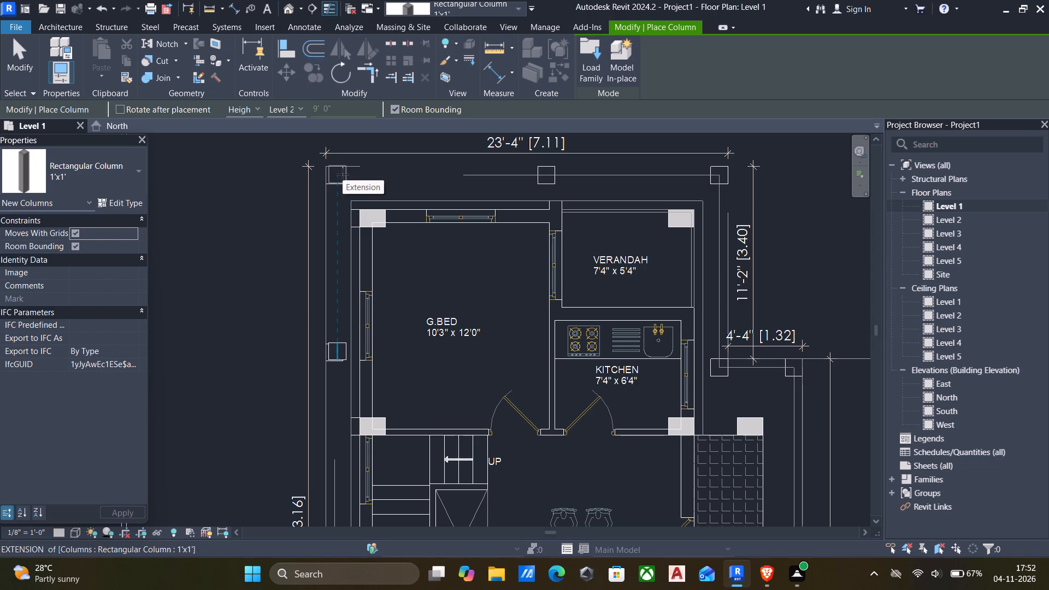
left_click(343, 174)
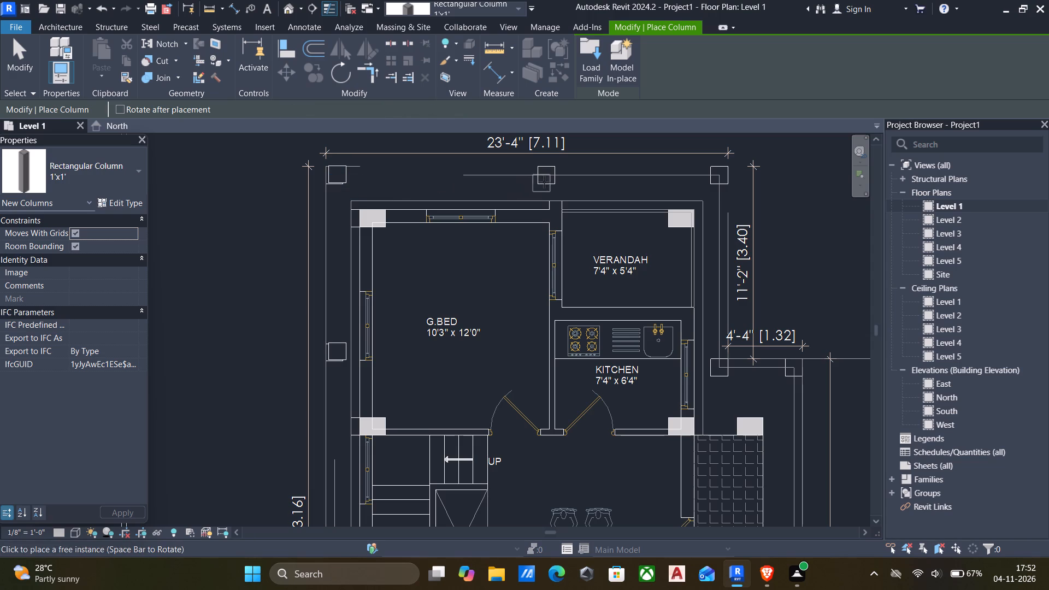
left_click(556, 170)
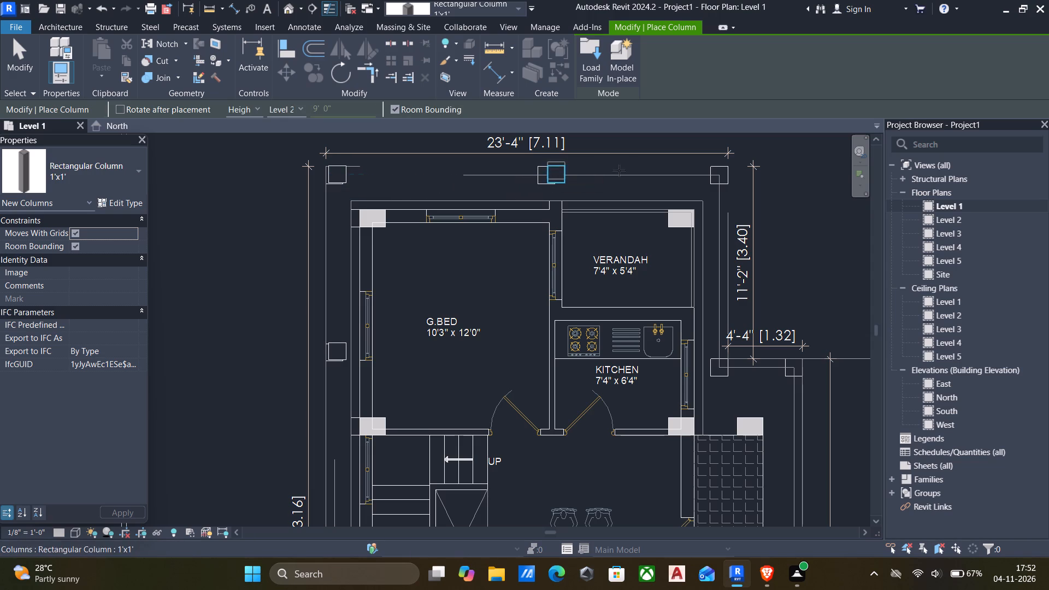
left_click(726, 170)
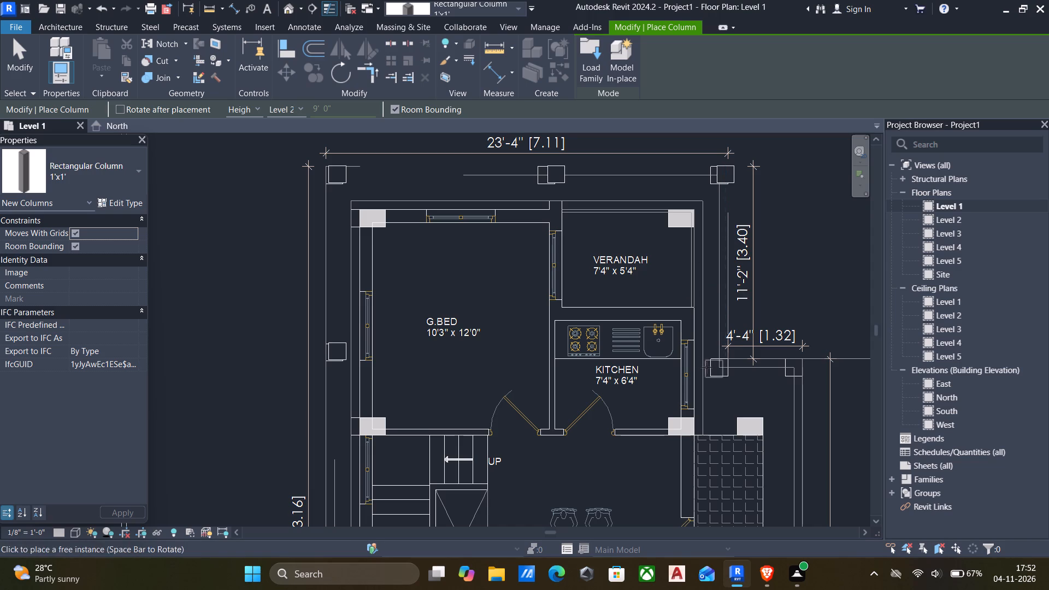
Place 1'x1' columns over the two compound-wall outlines at the ends of the 4'-4" offset beside the kitchen.
scroll(725, 361, "up", 8)
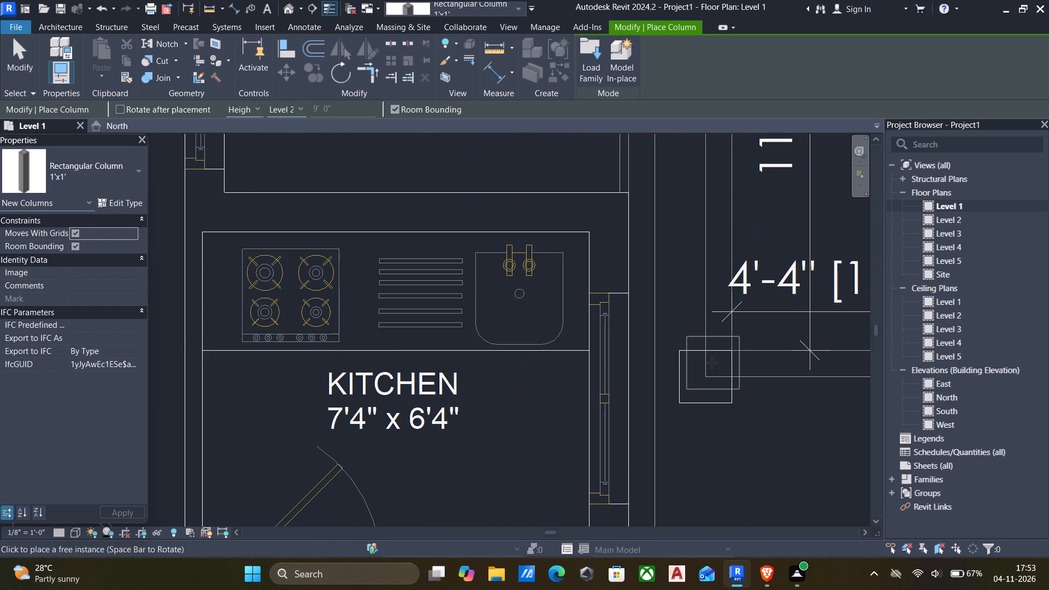
left_click(710, 362)
scroll(723, 365, "down", 6)
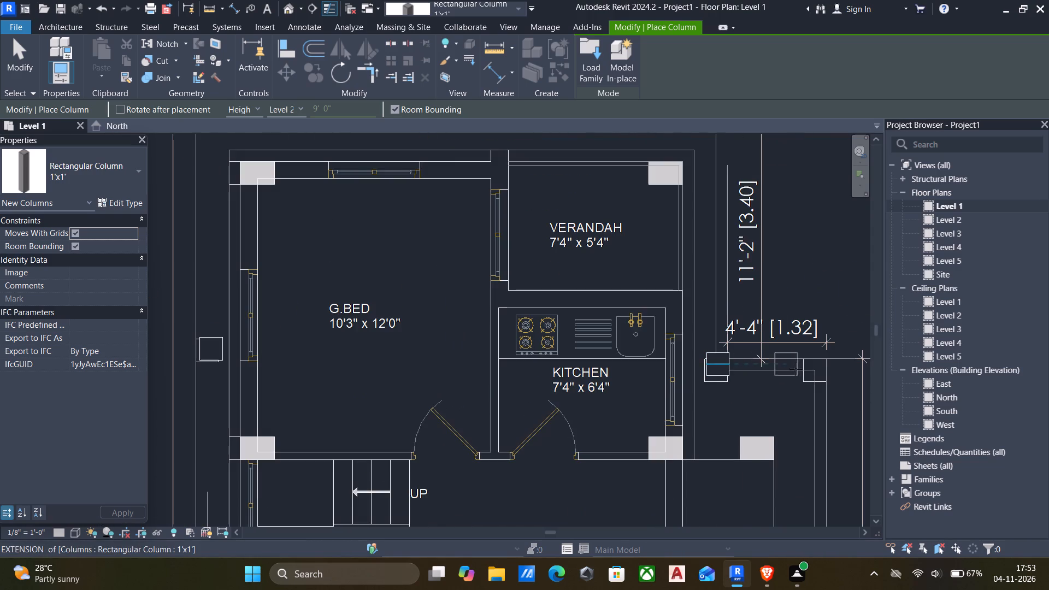
scroll(804, 370, "up", 4)
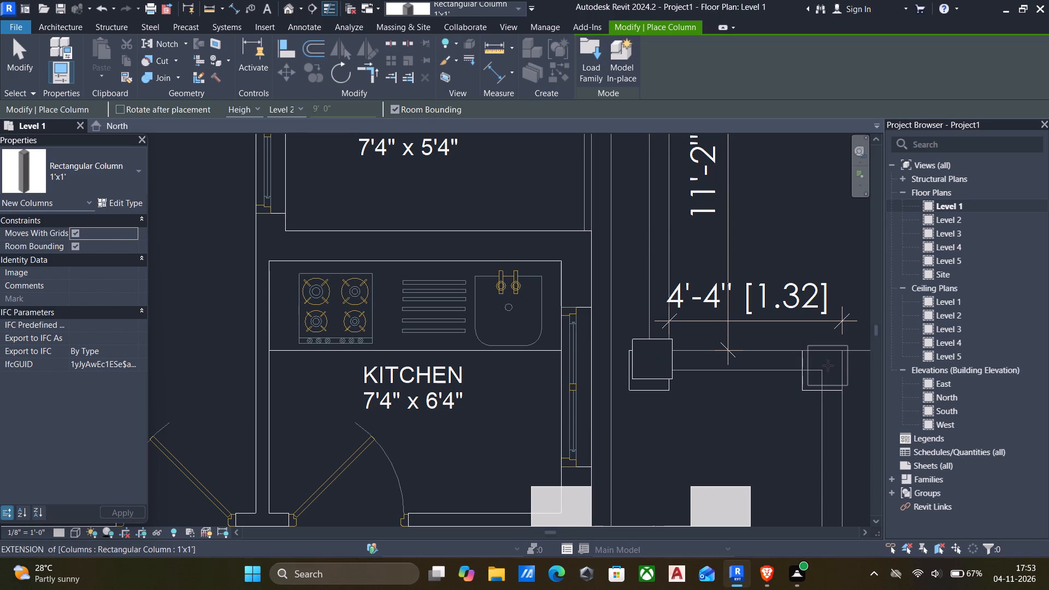
left_click(828, 365)
Place a 1'x1' column over the outline on the 43'-2" compound wall beside the stair.
scroll(774, 364, "down", 6)
middle_click_drag(771, 367, 764, 338)
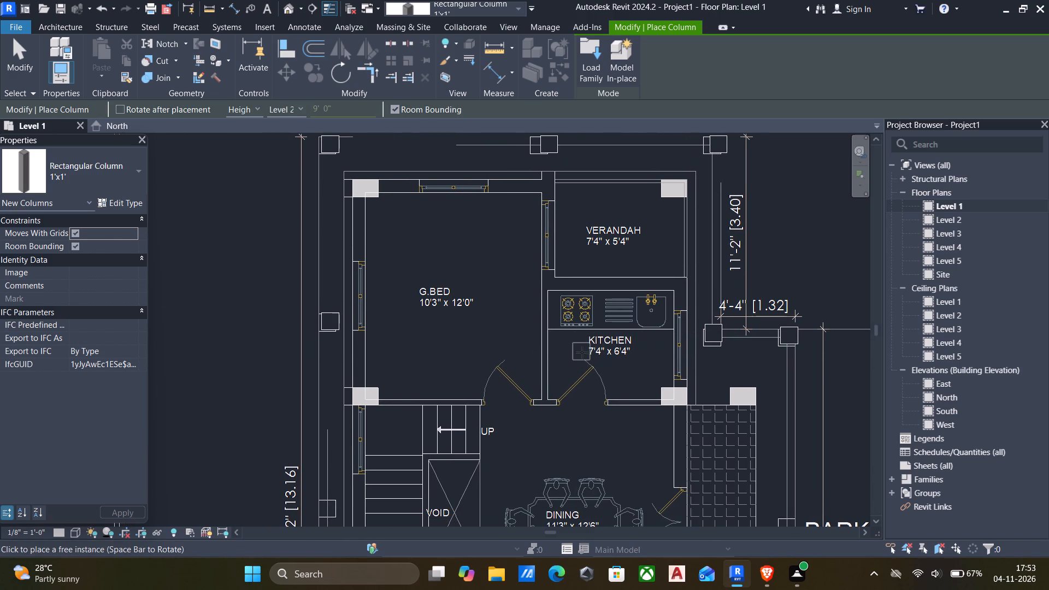
scroll(588, 355, "down", 5)
middle_click_drag(587, 357, 568, 317)
scroll(461, 375, "down", 1)
middle_click_drag(459, 377, 558, 344)
scroll(540, 357, "up", 11)
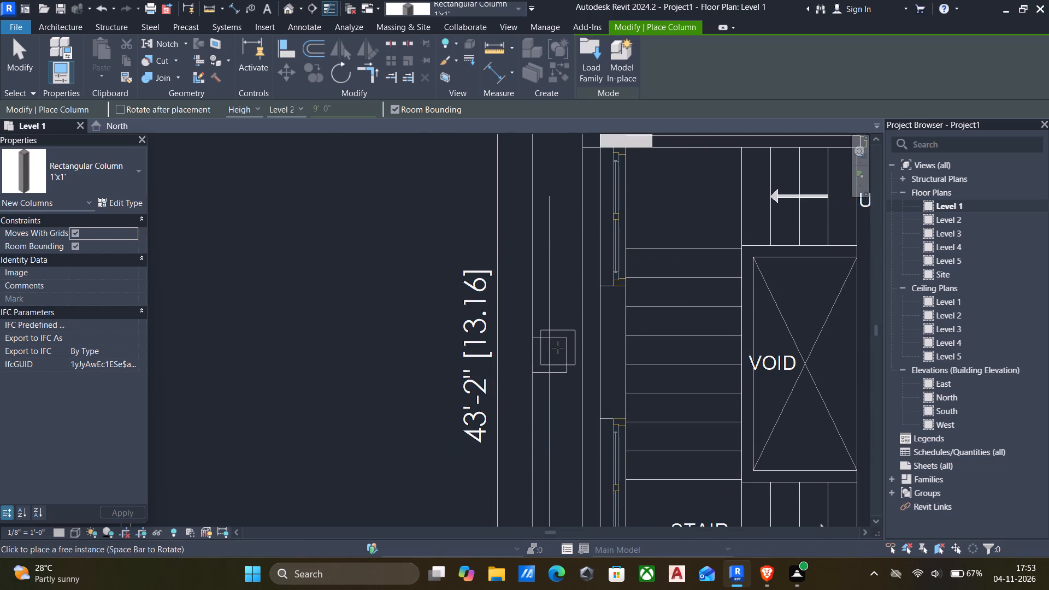
left_click(557, 349)
Place 1'x1' columns on the 43'-2" compound wall beside the office room and at its corner with the 27'-8" wall.
scroll(562, 355, "down", 5)
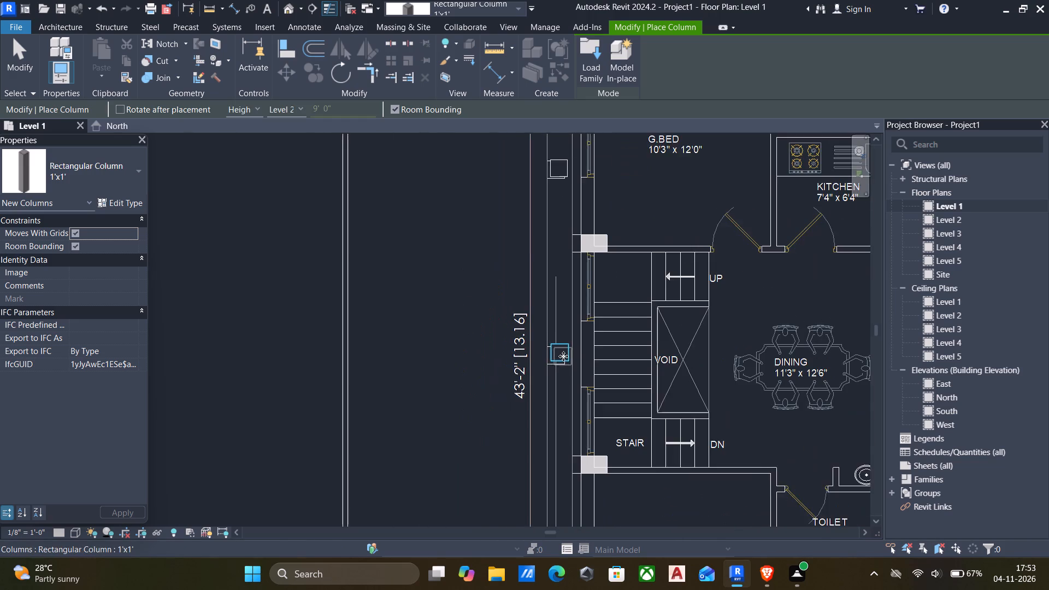
middle_click_drag(563, 356, 547, 320)
middle_click_drag(541, 364, 538, 326)
middle_click_drag(529, 365, 528, 327)
middle_click_drag(532, 352, 530, 343)
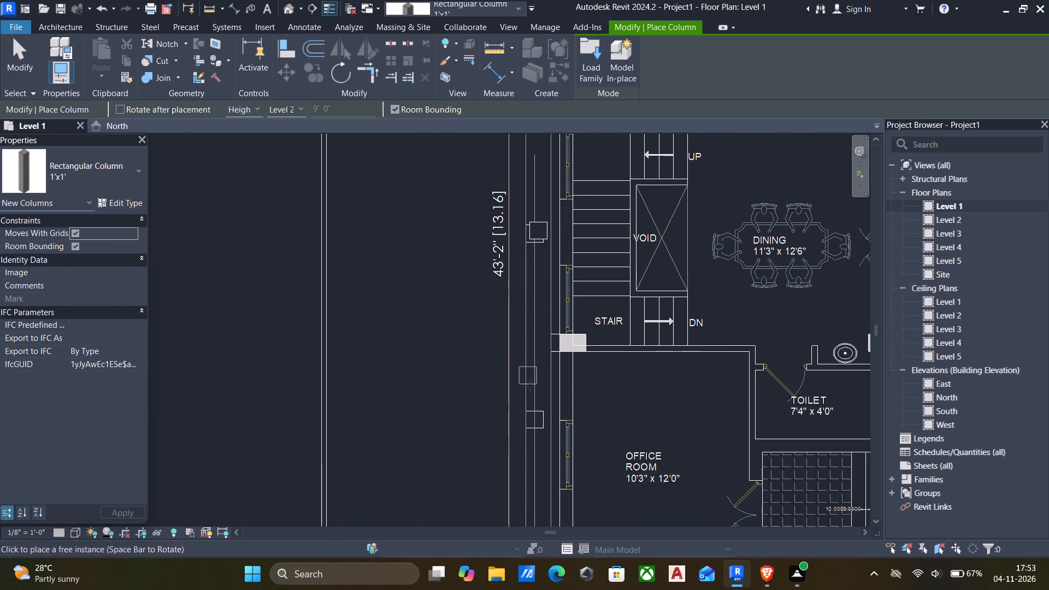
middle_click_drag(531, 385, 532, 355)
scroll(538, 381, "up", 5)
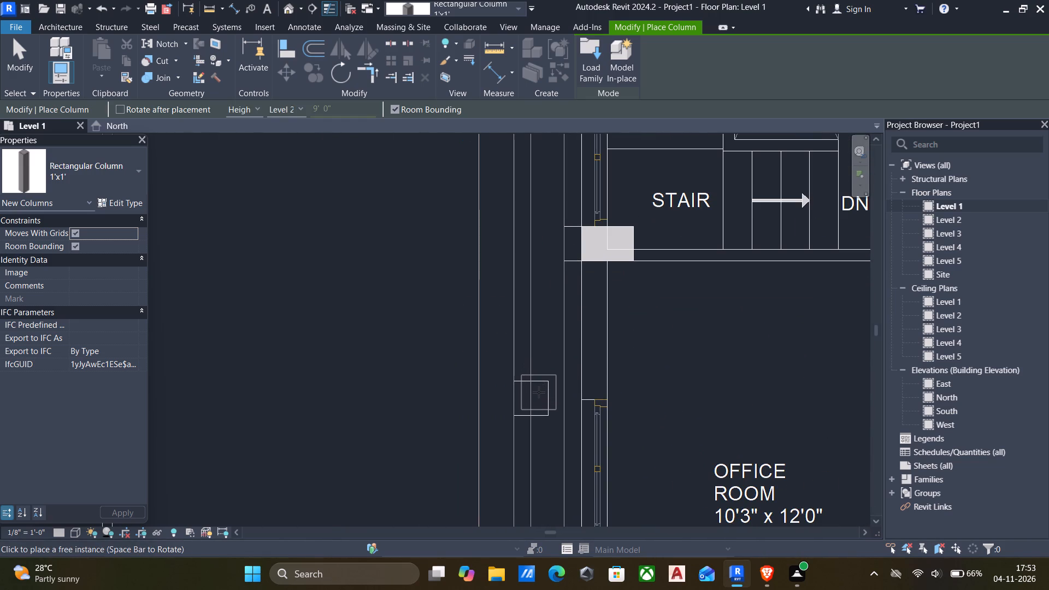
left_click(539, 392)
scroll(548, 400, "down", 6)
middle_click_drag(551, 400, 543, 365)
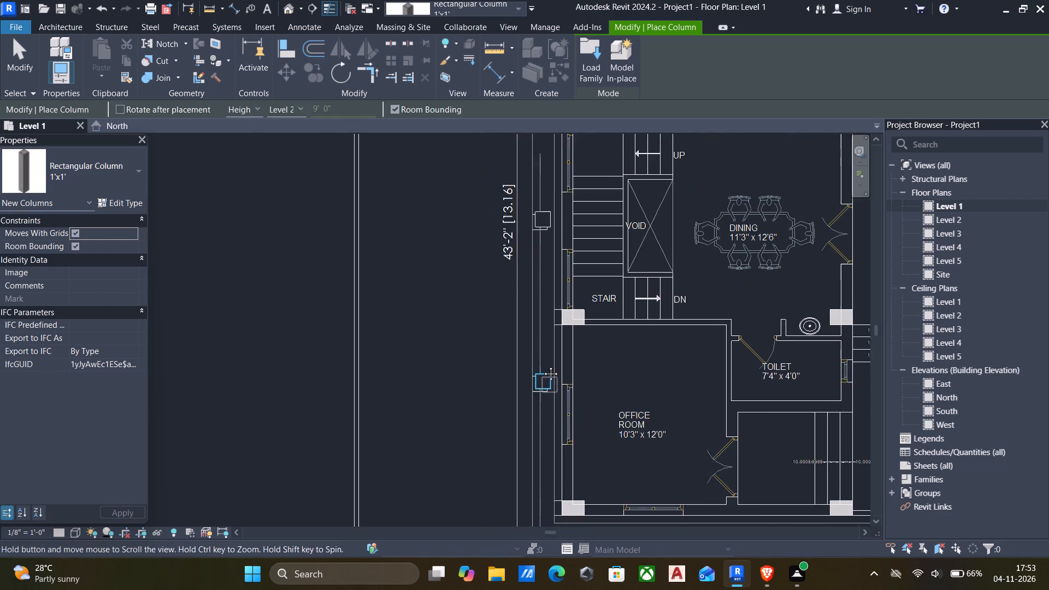
middle_click_drag(543, 365, 526, 343)
middle_click_drag(524, 383, 523, 328)
scroll(523, 438, "up", 5)
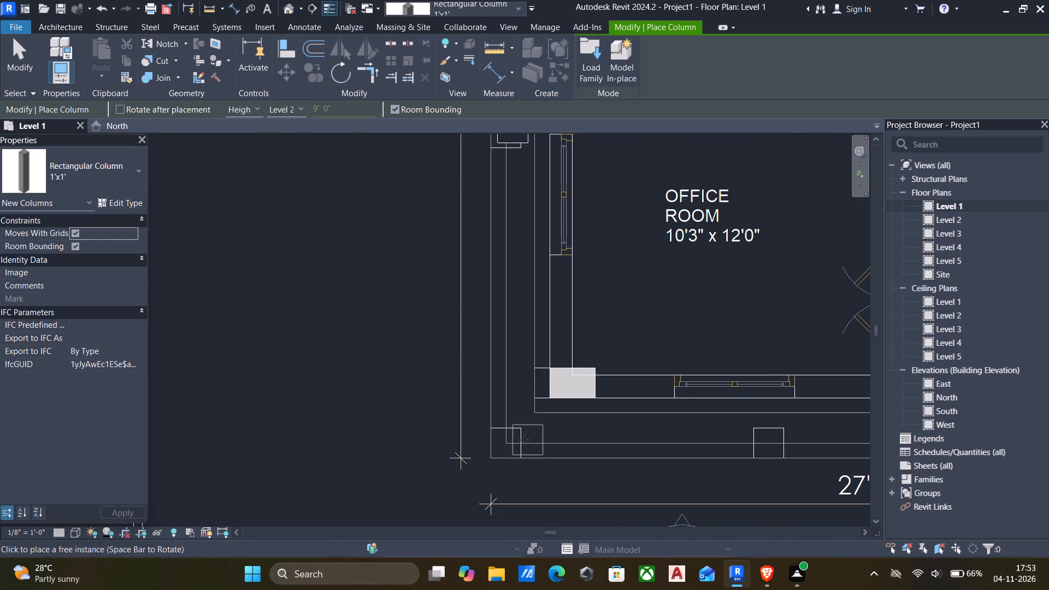
left_click(517, 439)
Place 1'x1' columns over the two intermediate outlines along the 27'-8" compound wall.
scroll(624, 435, "down", 4)
middle_click_drag(625, 435, 584, 415)
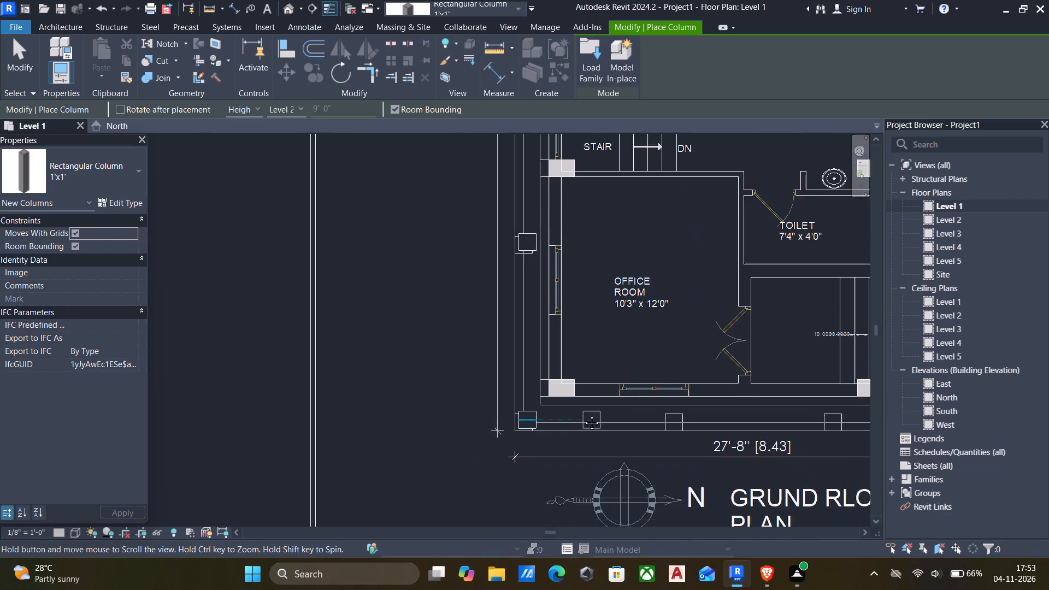
middle_click_drag(584, 415, 542, 406)
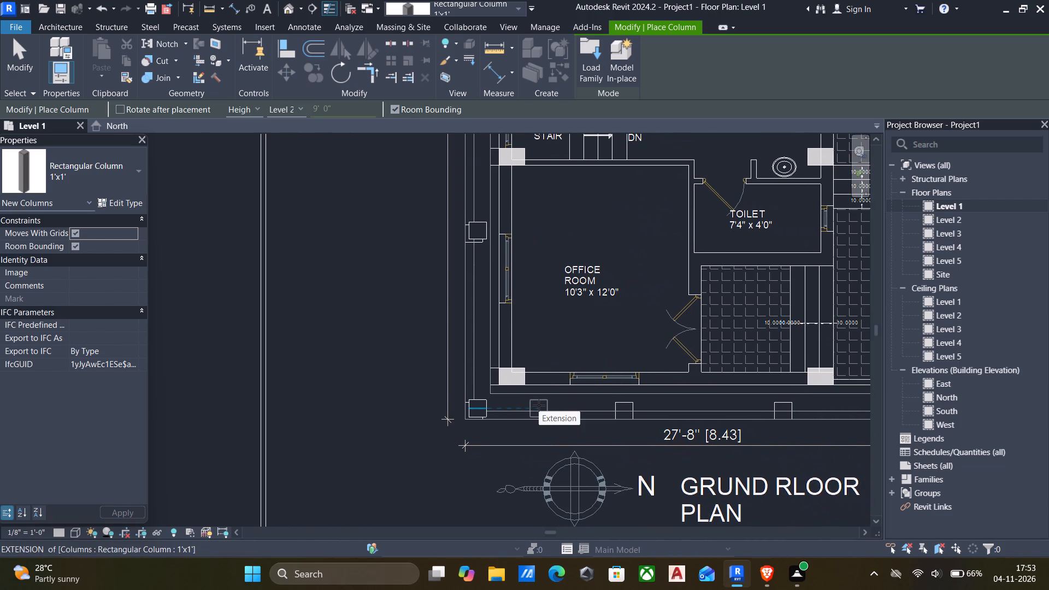
scroll(611, 422, "up", 4)
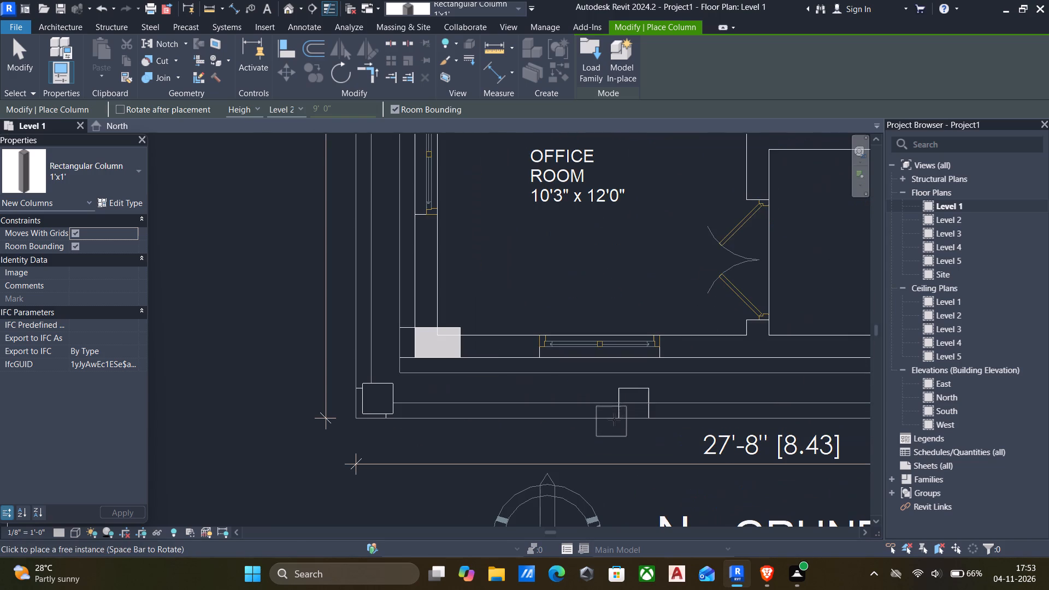
scroll(642, 399, "up", 5)
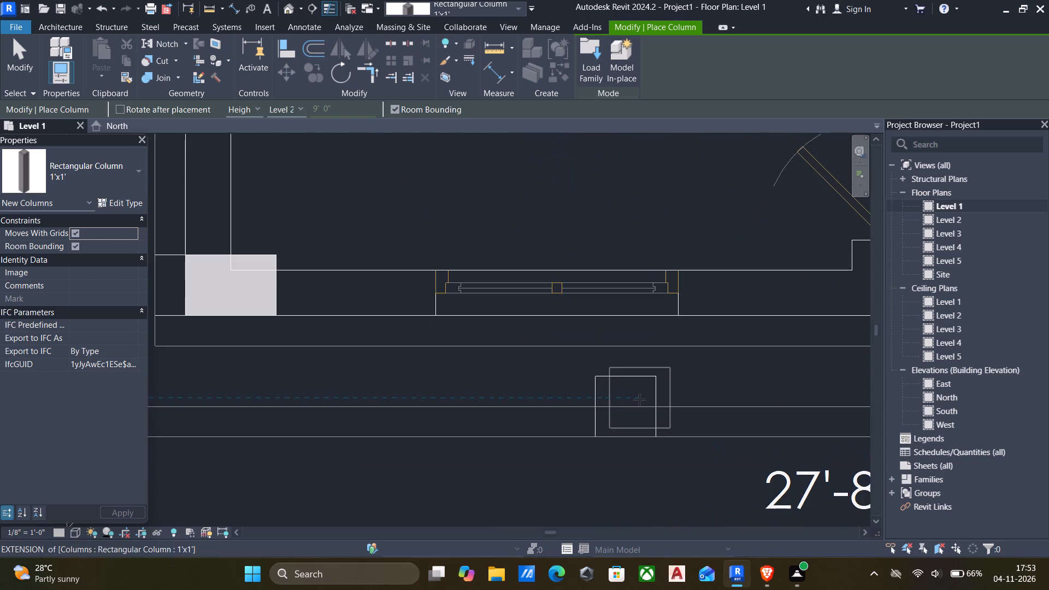
left_click(639, 399)
scroll(639, 401, "down", 5)
middle_click_drag(638, 404, 417, 392)
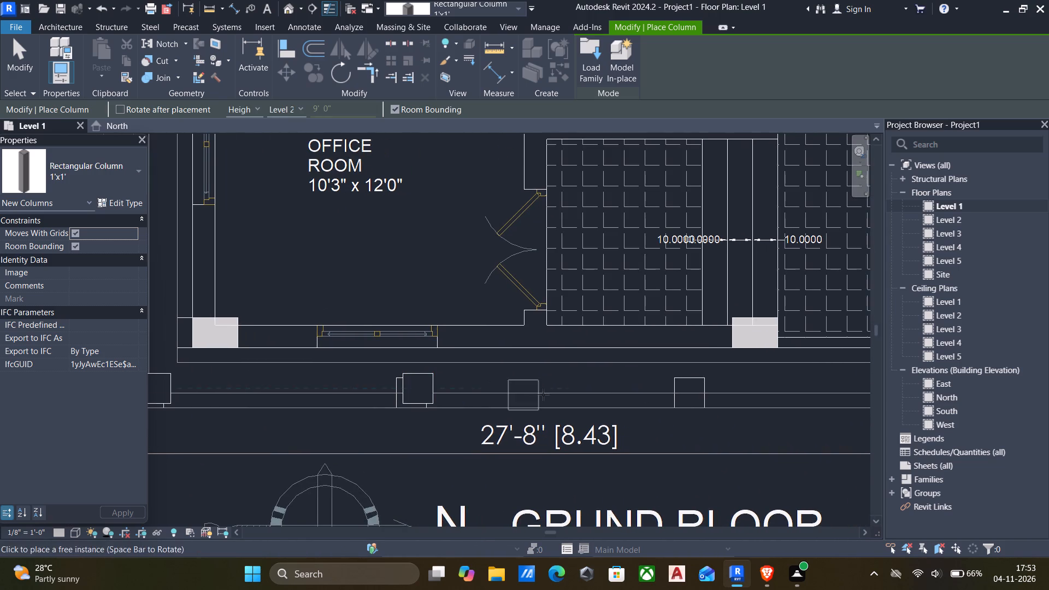
scroll(693, 396, "up", 5)
left_click(697, 384)
Place 1'x1' columns over the outlines at both ends of the 8' gate, including the corner of the 27'-8" wall.
scroll(692, 384, "down", 3)
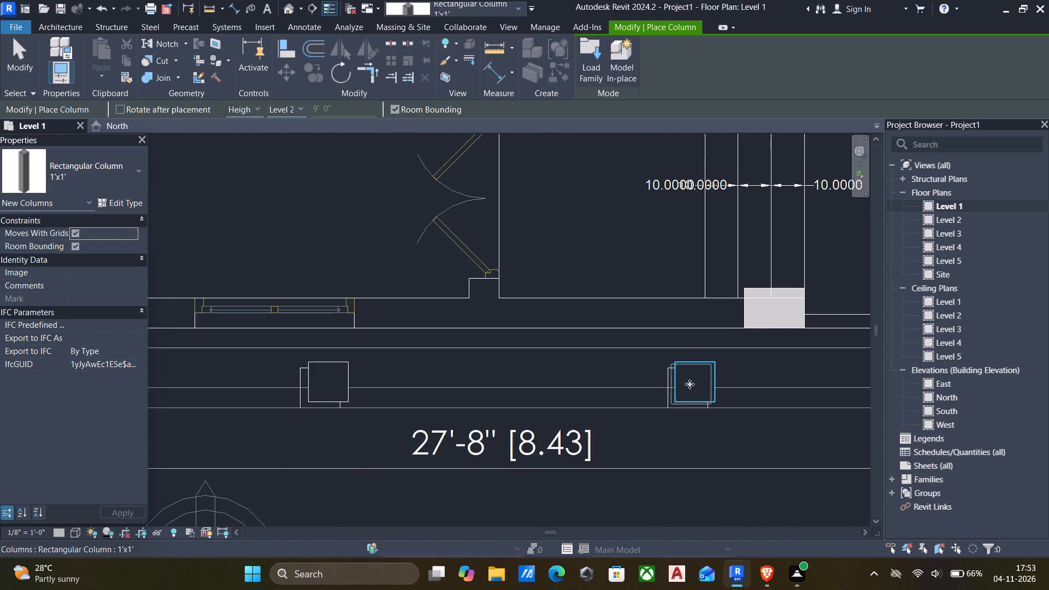
middle_click_drag(604, 385, 510, 379)
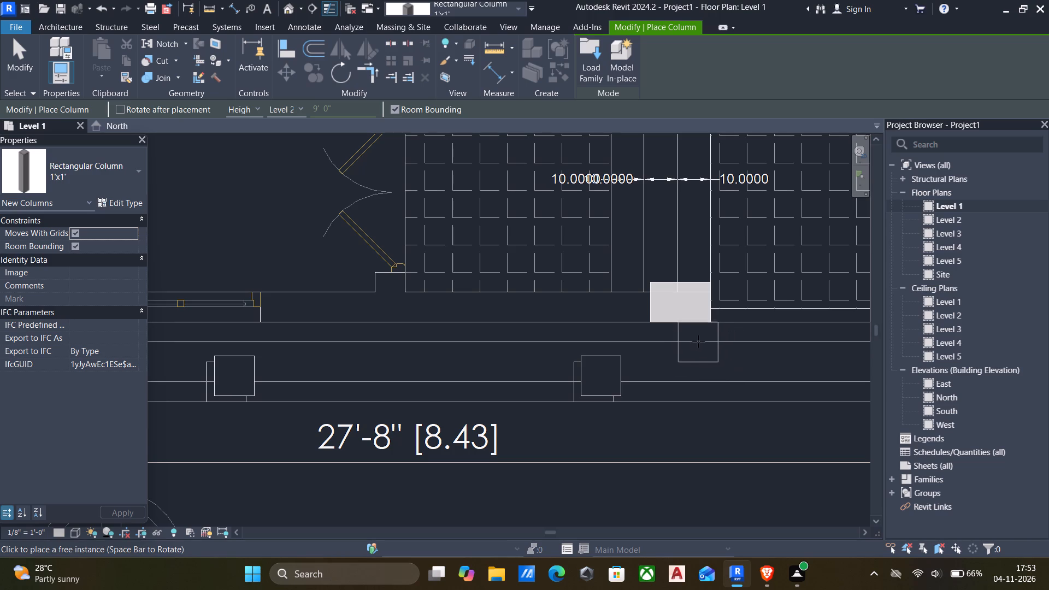
scroll(740, 351, "down", 5)
middle_click_drag(735, 351, 644, 333)
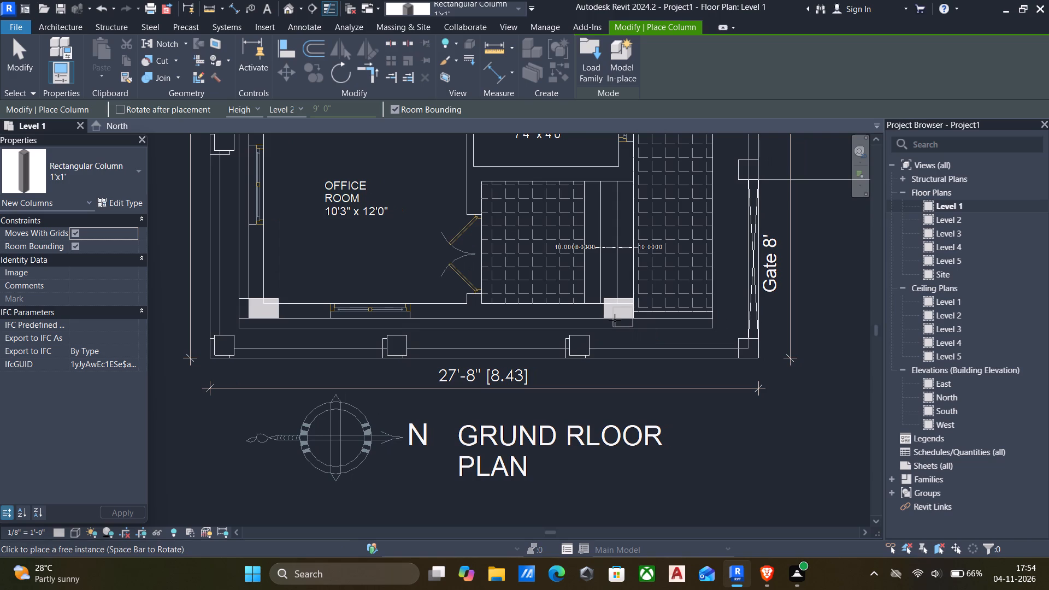
scroll(763, 350, "up", 5)
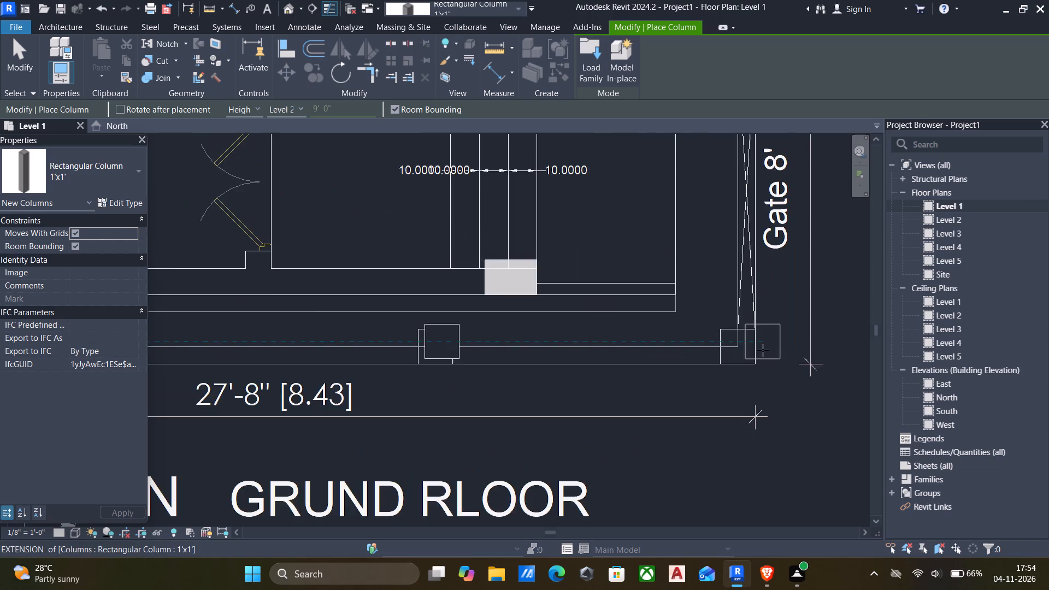
scroll(763, 350, "up", 6)
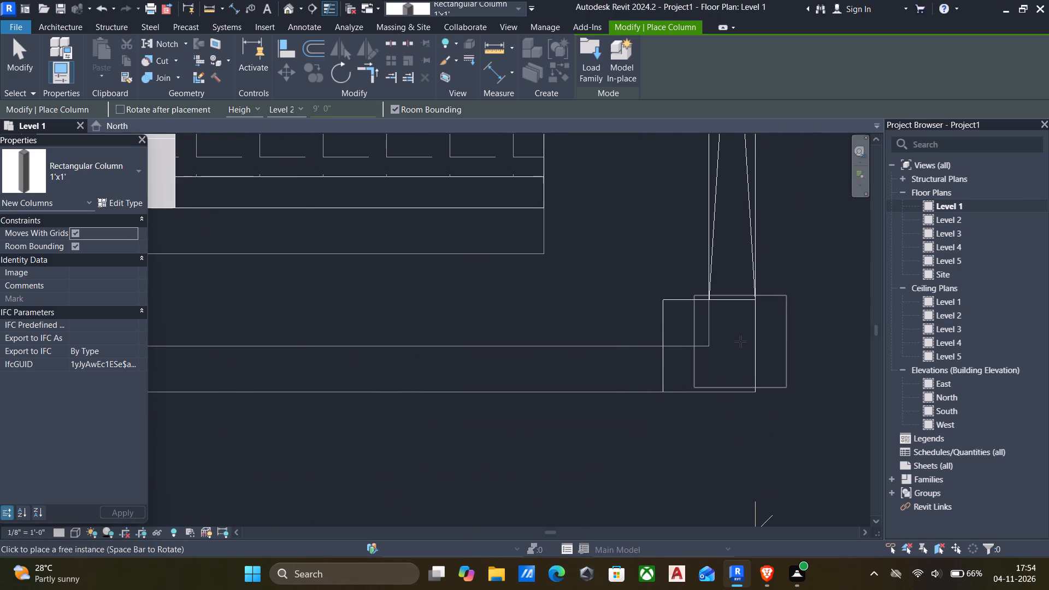
left_click(740, 341)
scroll(732, 342, "down", 5)
middle_click_drag(726, 350, 708, 416)
scroll(688, 369, "down", 6)
middle_click_drag(688, 368, 677, 403)
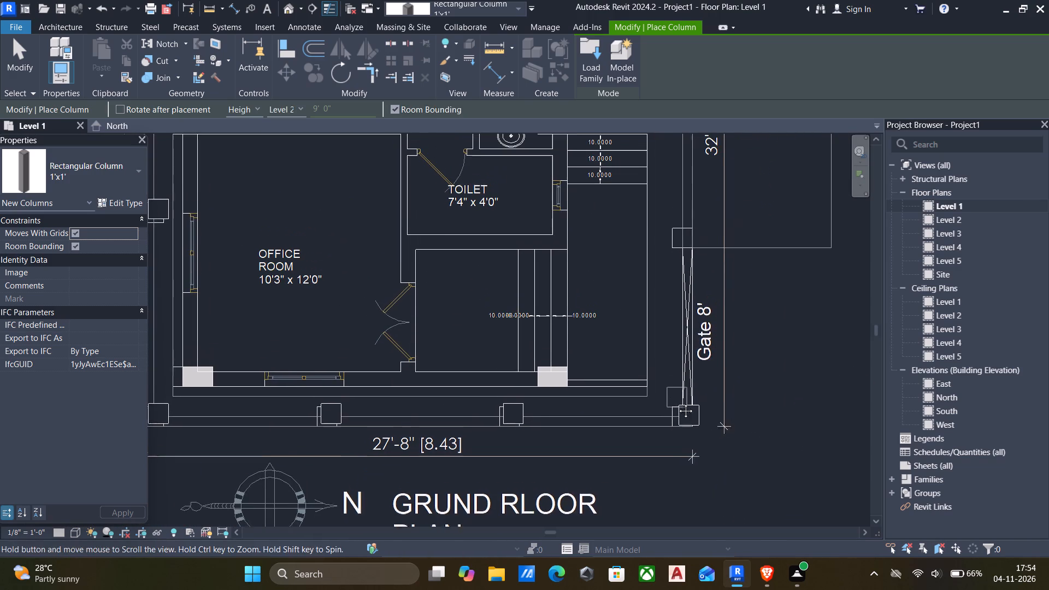
middle_click_drag(677, 403, 676, 409)
scroll(688, 244, "up", 5)
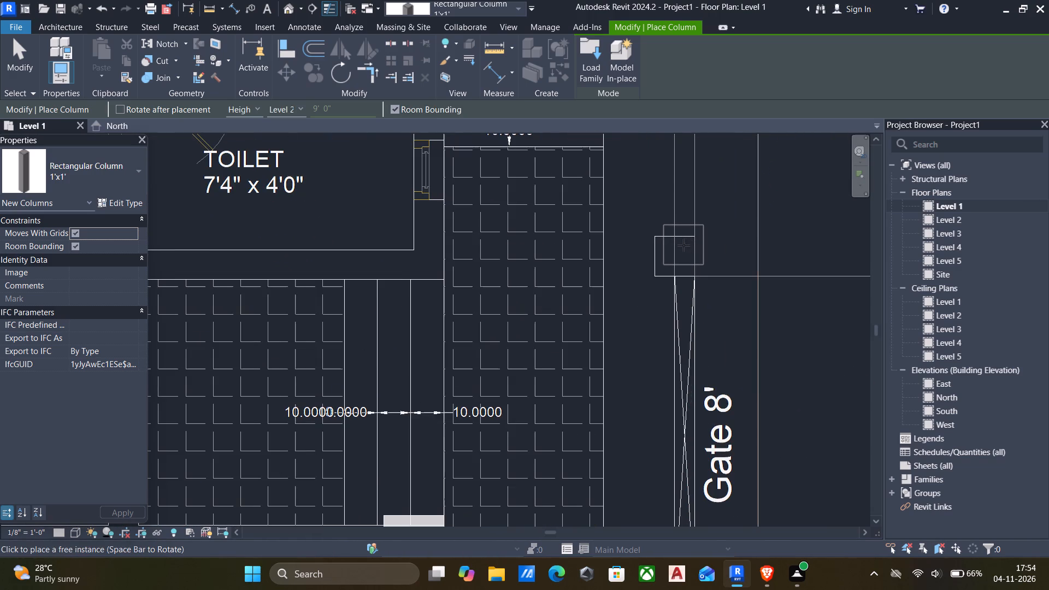
left_click(683, 249)
Place a 1'x1' column over the middle outline of the 32'-0" compound wall beside PARKING.
scroll(637, 264, "down", 7)
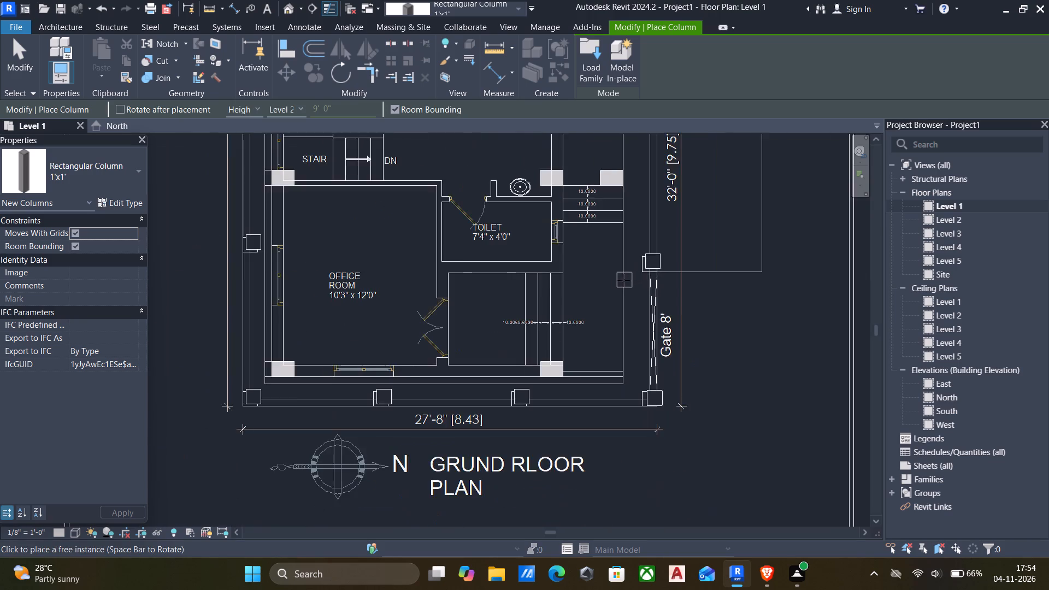
scroll(623, 281, "down", 6)
middle_click_drag(614, 299, 606, 370)
scroll(635, 225, "up", 6)
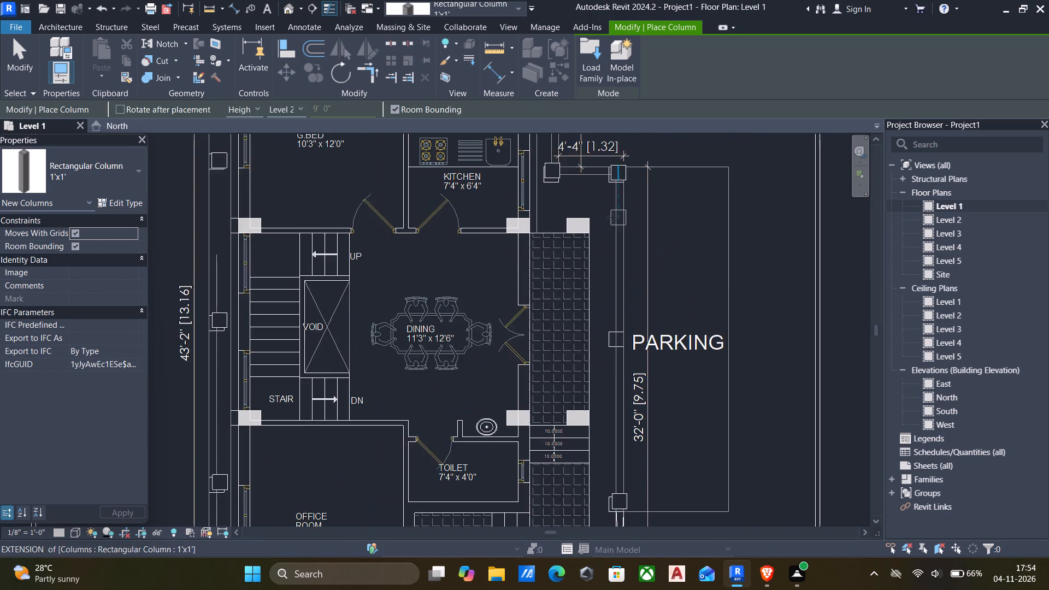
scroll(612, 217, "down", 4)
middle_click_drag(608, 231, 607, 252)
scroll(608, 314, "up", 12)
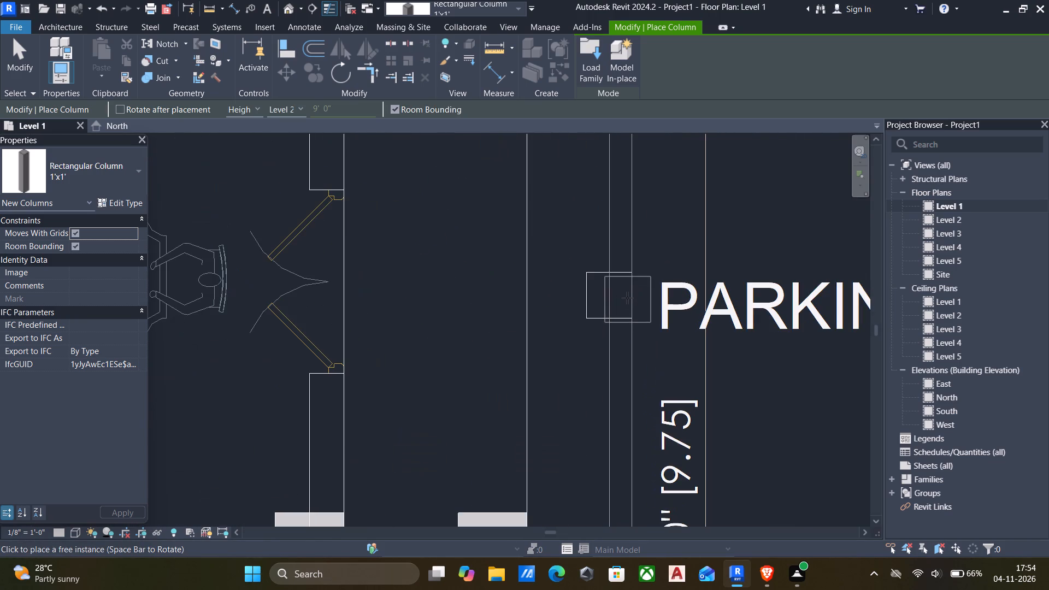
left_click(618, 288)
scroll(607, 290, "down", 10)
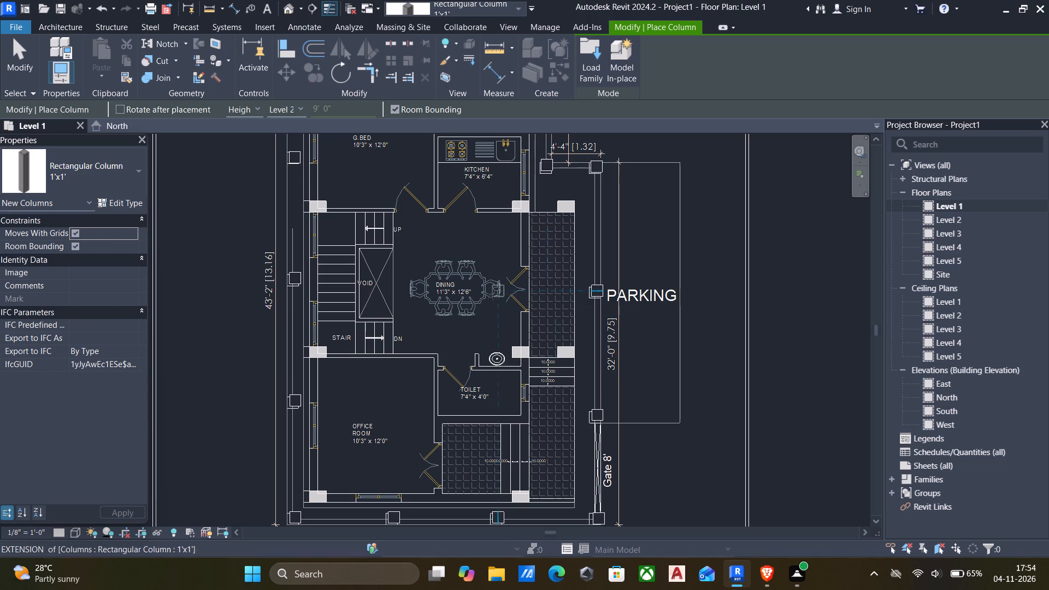
Finish column placement and align the column beside the stair on the 43'-2" wall to its CAD outline in both directions.
key("Escape")
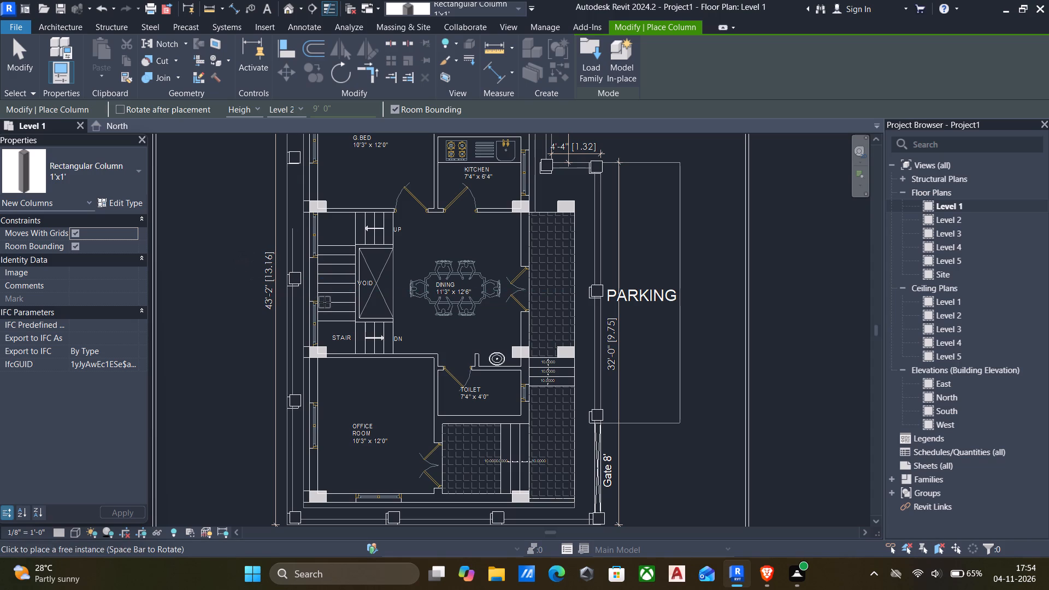
key("Escape")
key("a")
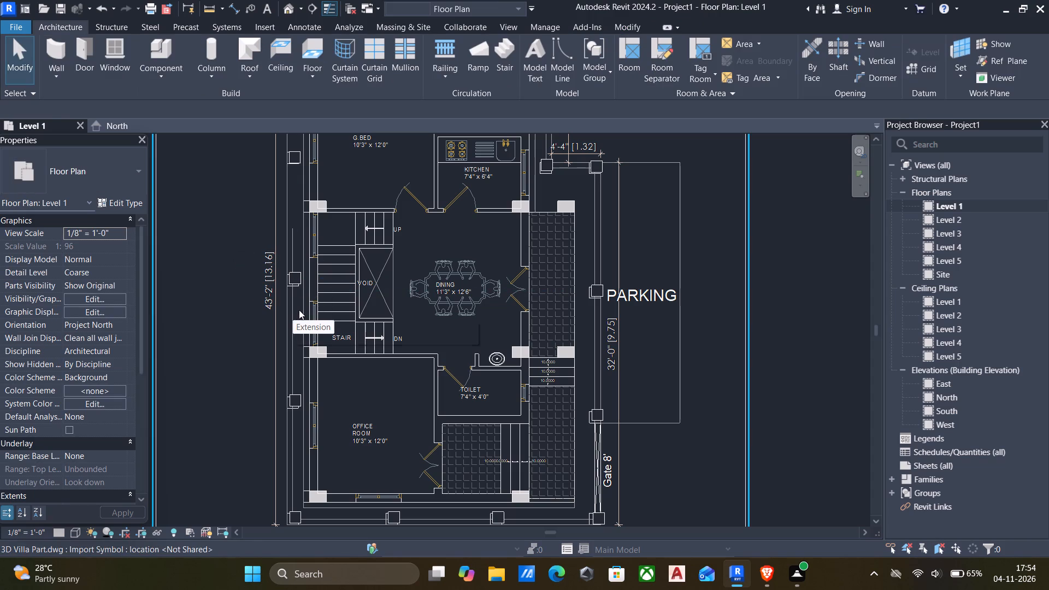
key("l")
scroll(276, 274, "up", 5)
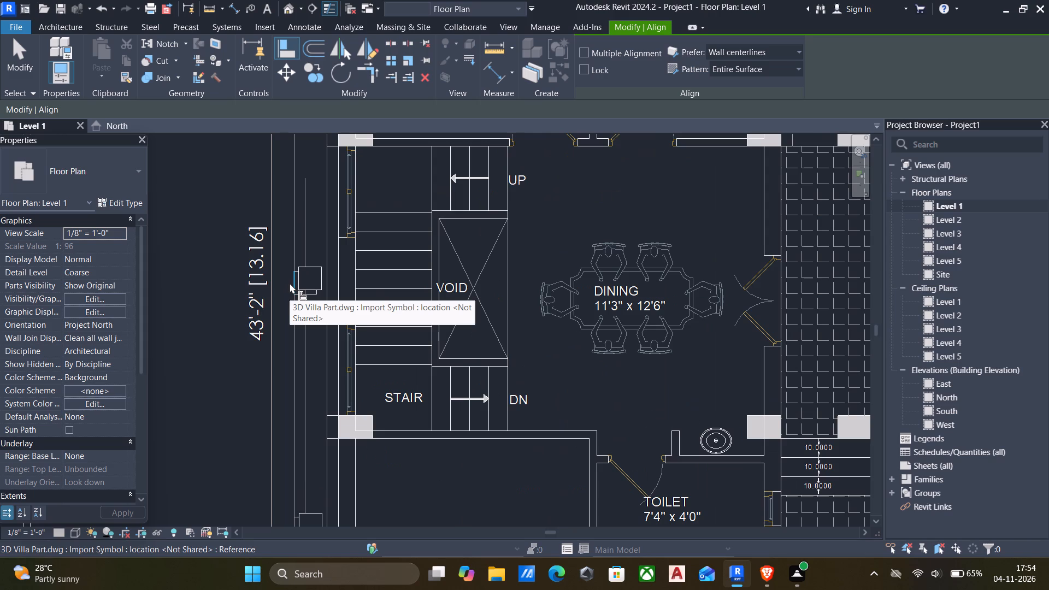
scroll(299, 285, "up", 5)
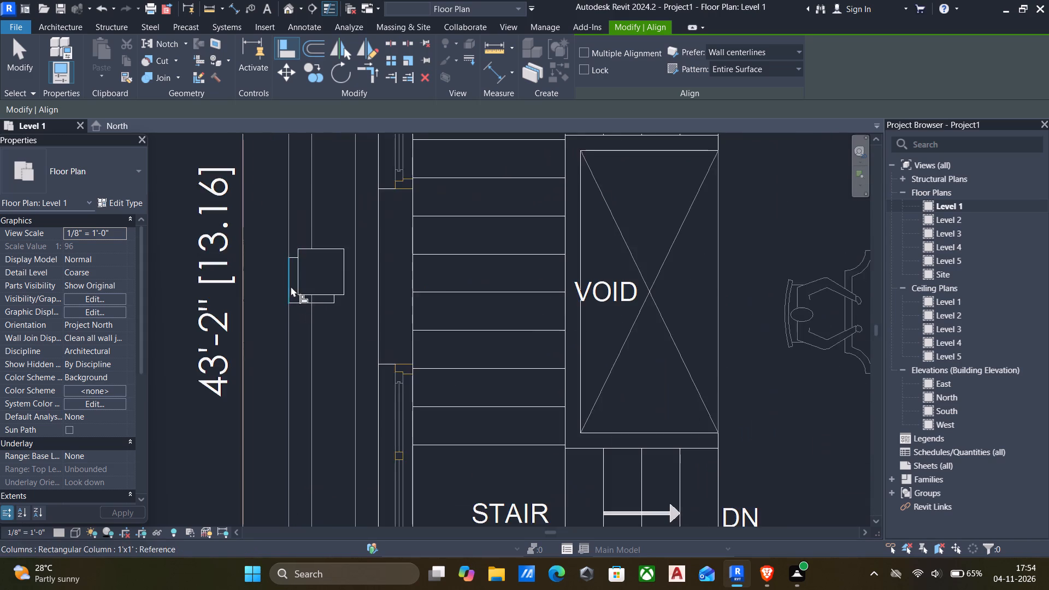
scroll(286, 286, "up", 4)
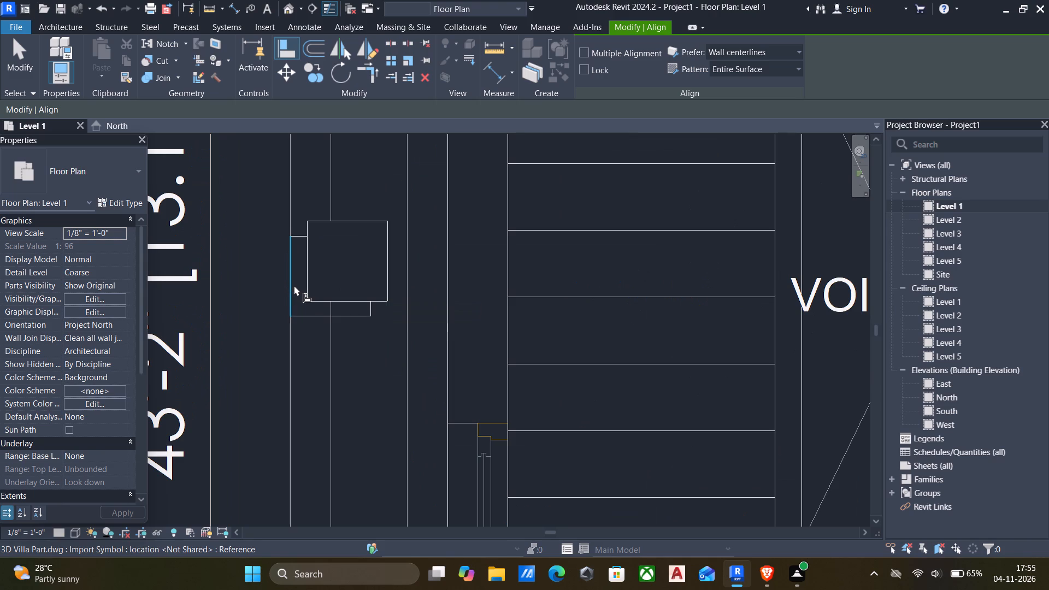
left_click(294, 285)
left_click(305, 286)
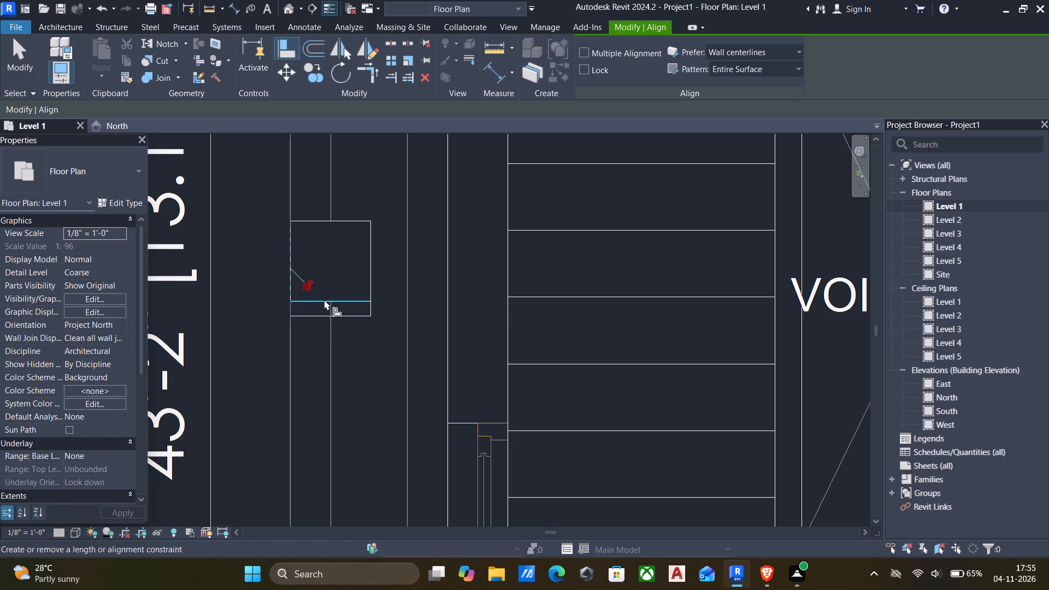
left_click(320, 315)
left_click(319, 303)
Align the column beside G.BED on the 43'-2" compound wall to its CAD outline in both directions.
scroll(319, 303, "down", 7)
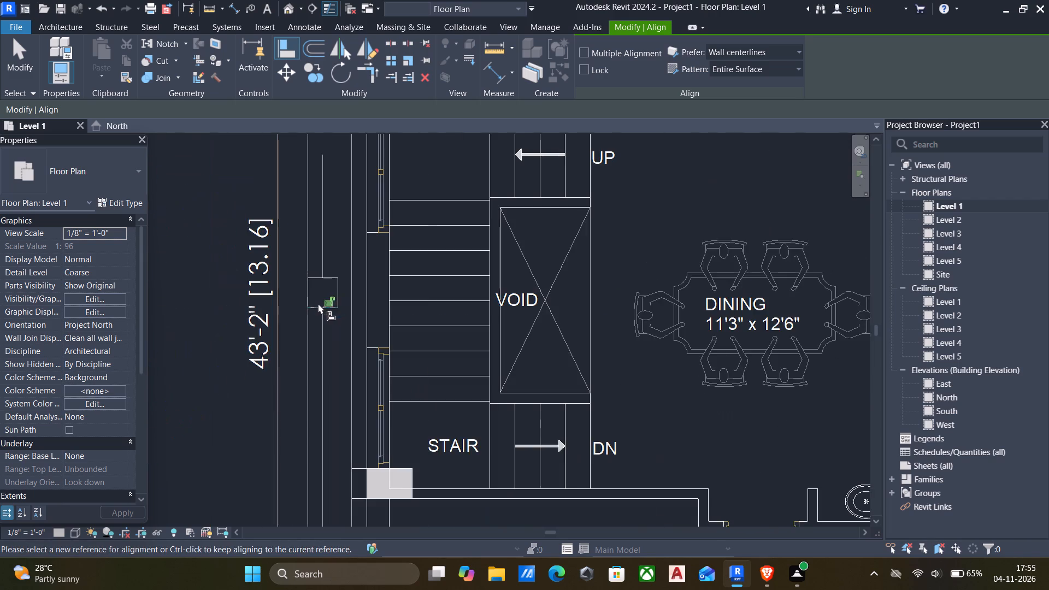
scroll(321, 294, "down", 4)
middle_click_drag(320, 294, 322, 360)
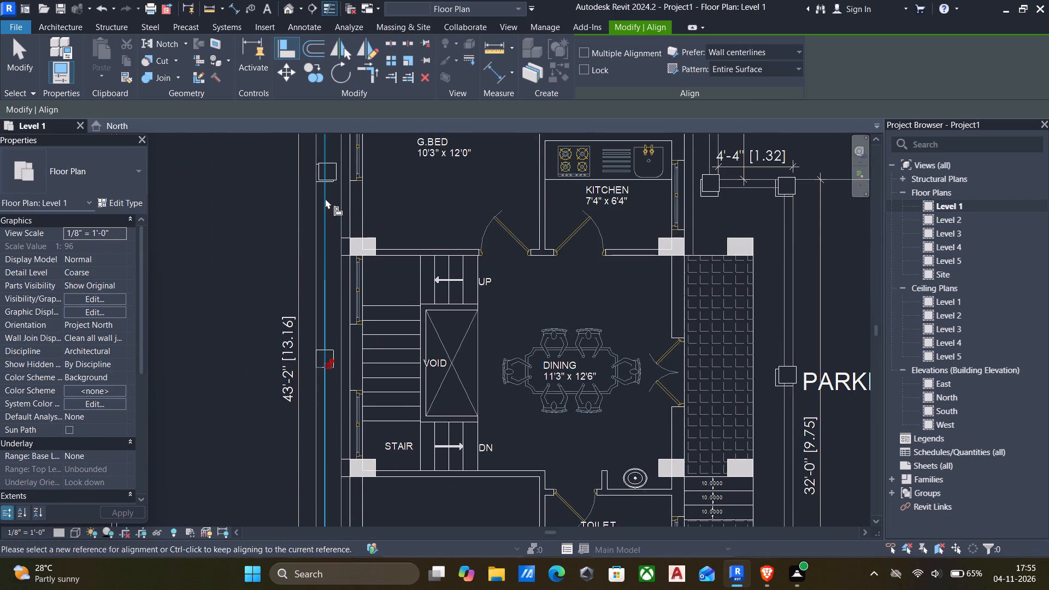
scroll(317, 156, "up", 11)
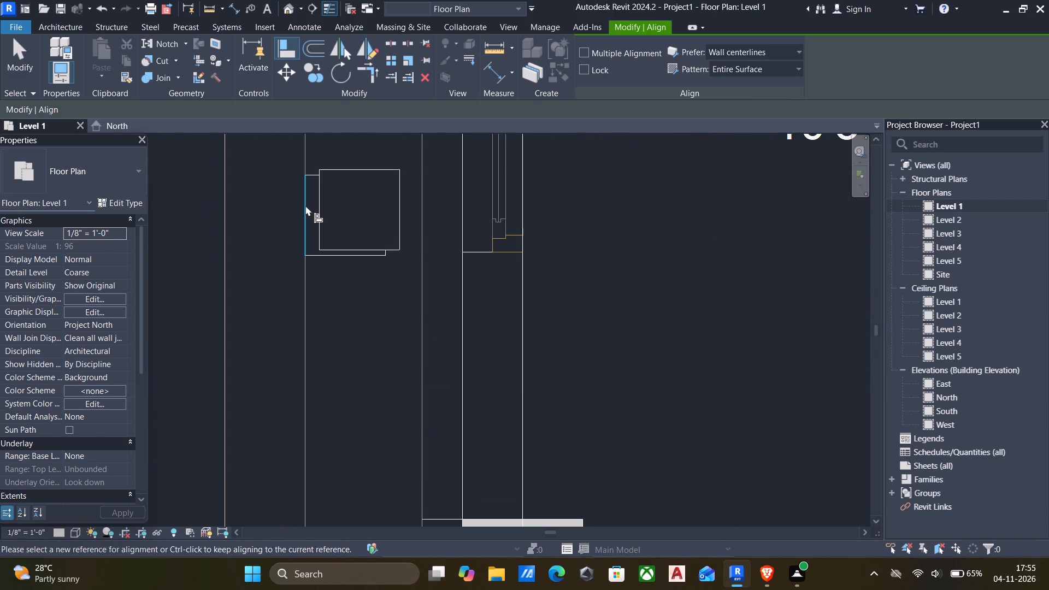
left_click(305, 205)
left_click(320, 204)
scroll(340, 253, "up", 5)
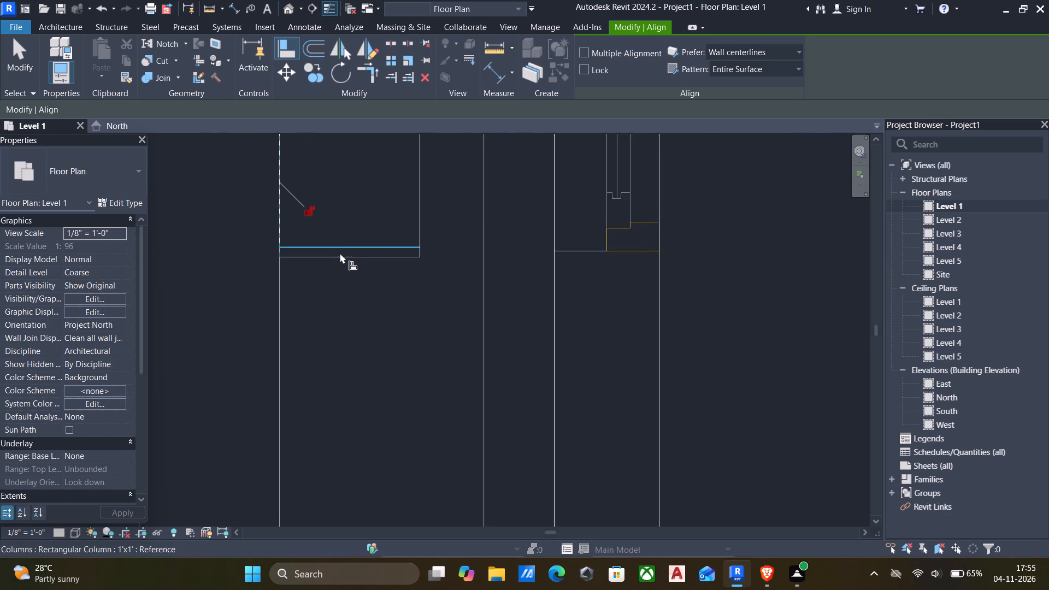
left_click(340, 257)
left_click(339, 247)
Align the column at the corner of the 43'-2" and 23'-4" compound walls to its CAD outline in both directions.
scroll(338, 247, "down", 13)
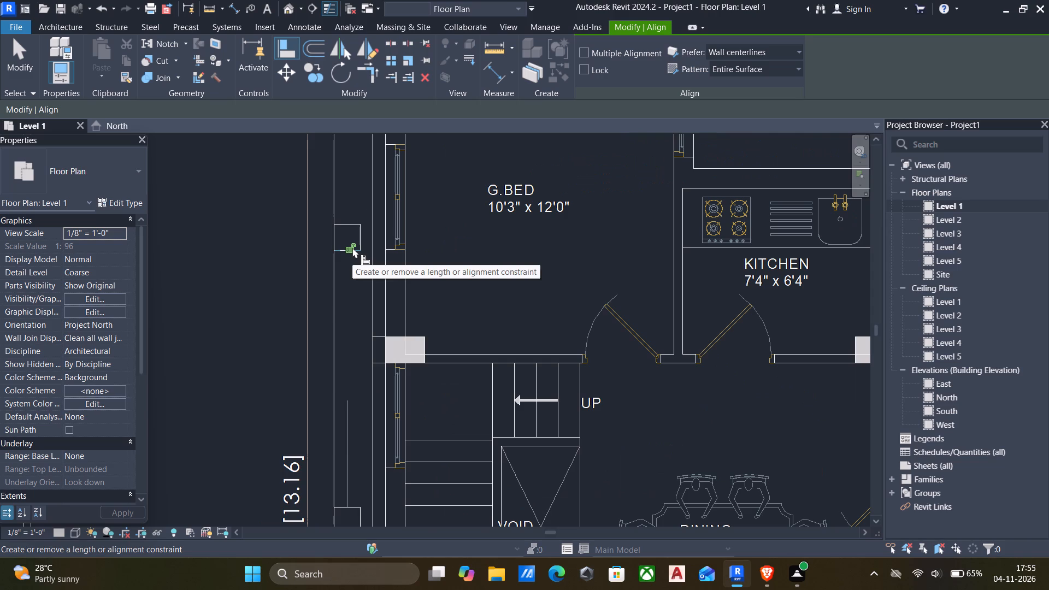
scroll(355, 256, "down", 6)
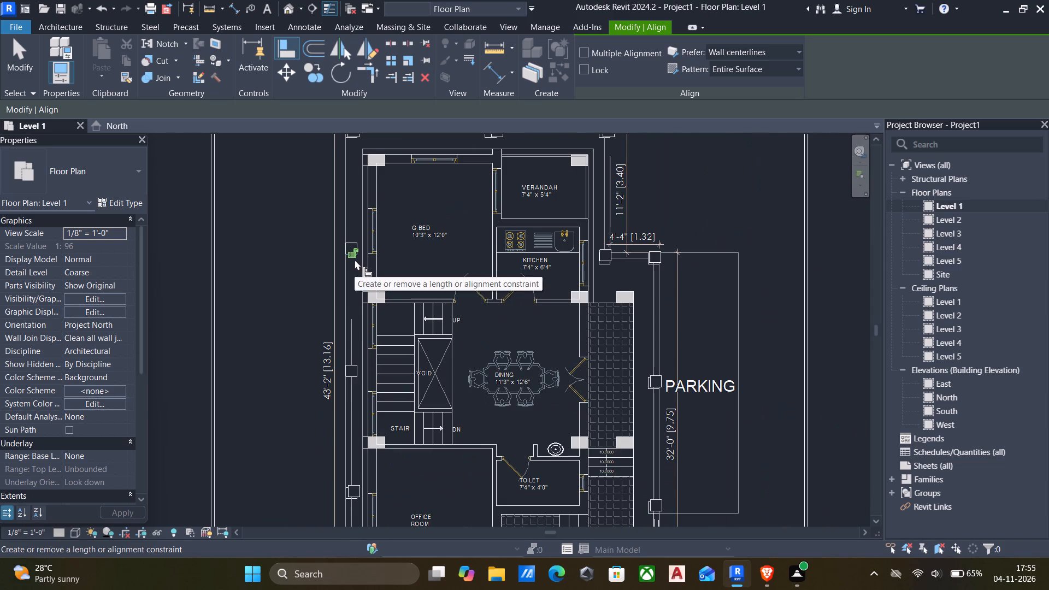
scroll(352, 263, "down", 6)
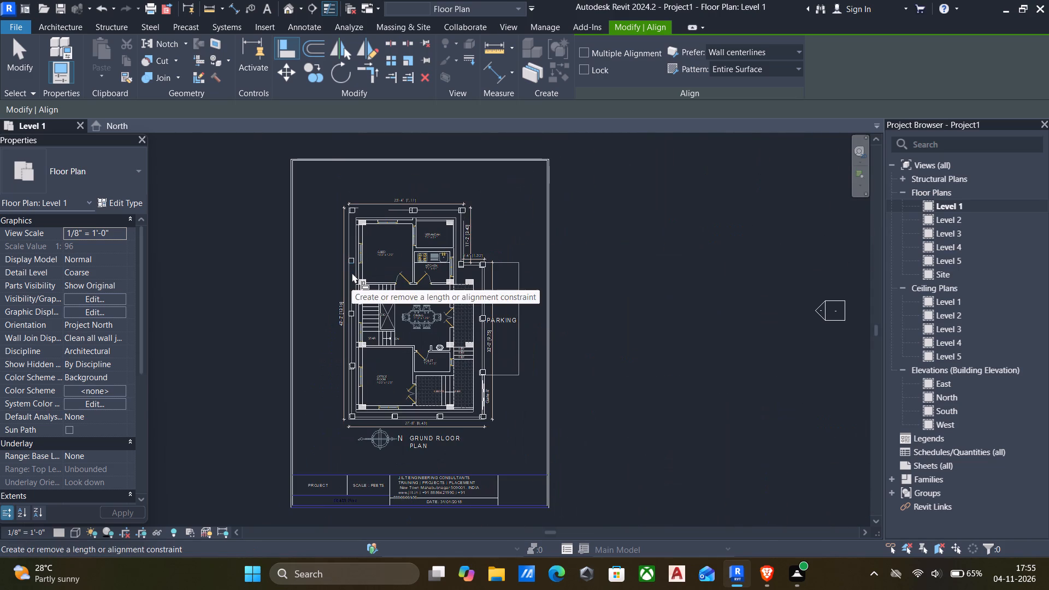
scroll(363, 269, "down", 2)
scroll(358, 226, "up", 12)
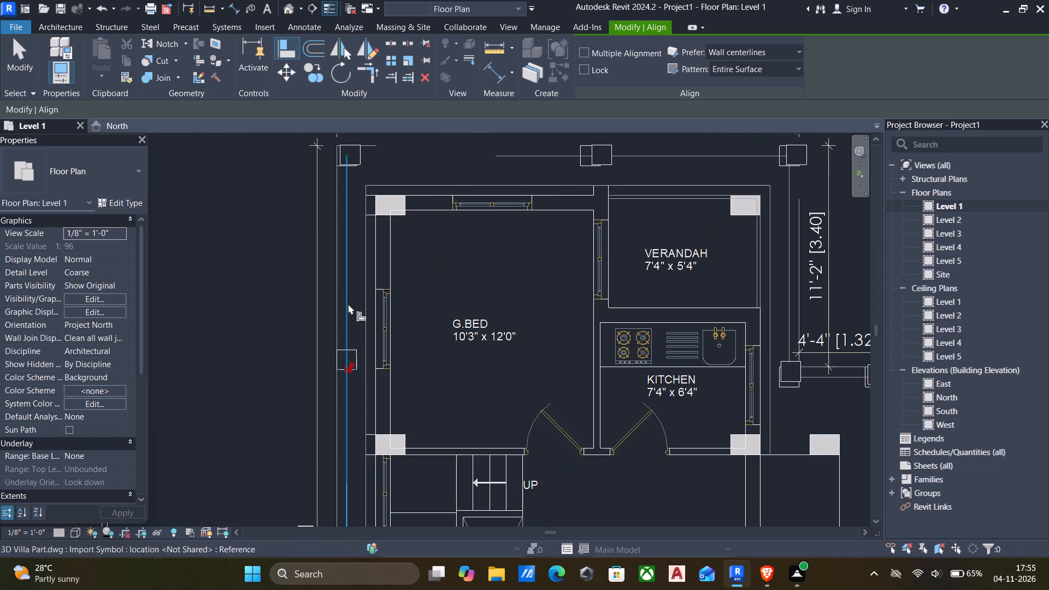
scroll(352, 325, "up", 3)
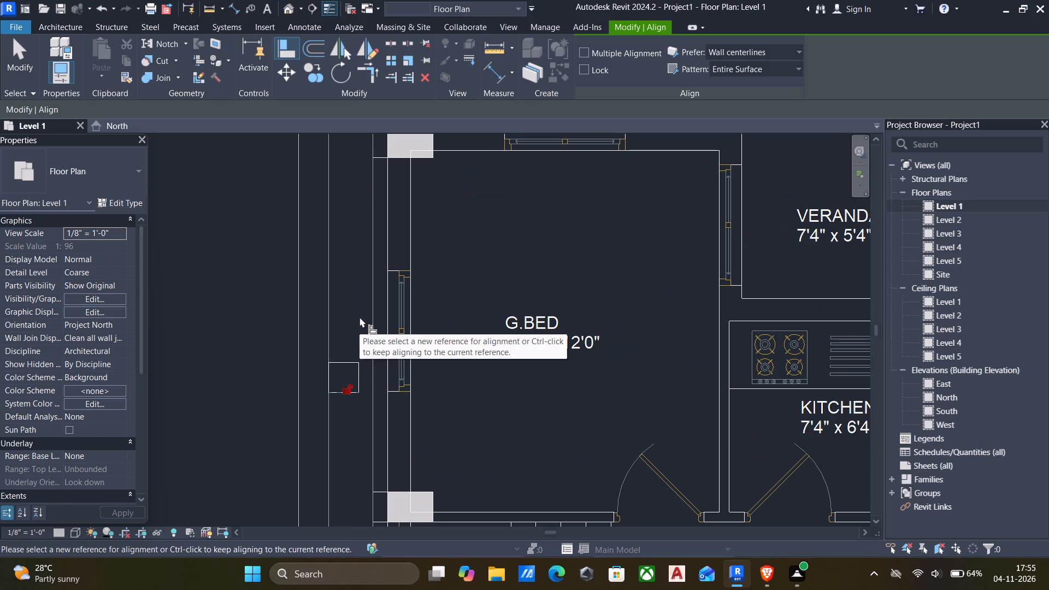
scroll(363, 316, "down", 6)
middle_click_drag(366, 316, 358, 318)
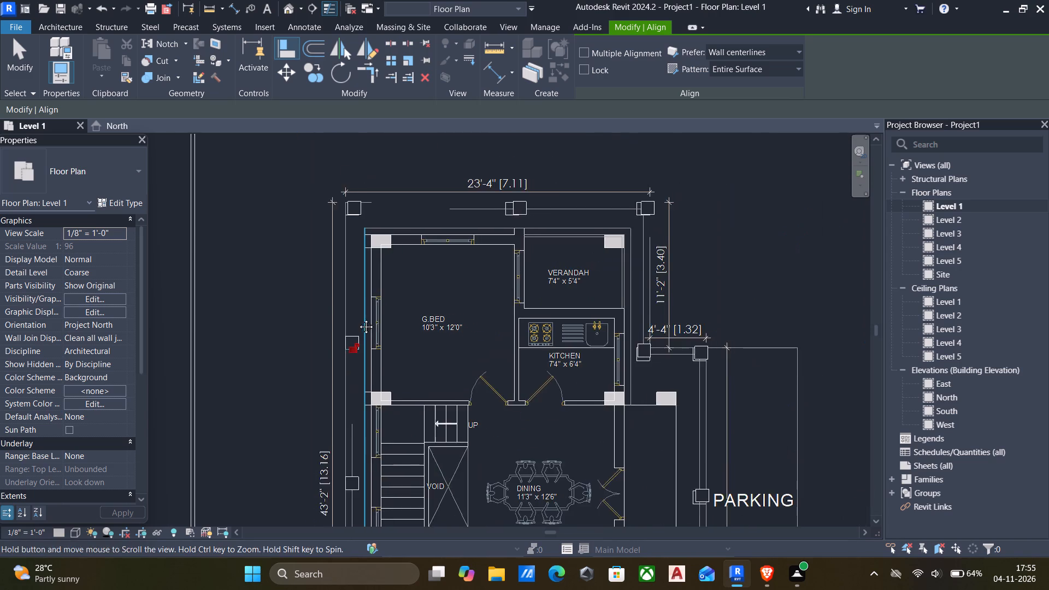
middle_click_drag(358, 318, 370, 374)
scroll(352, 253, "up", 11)
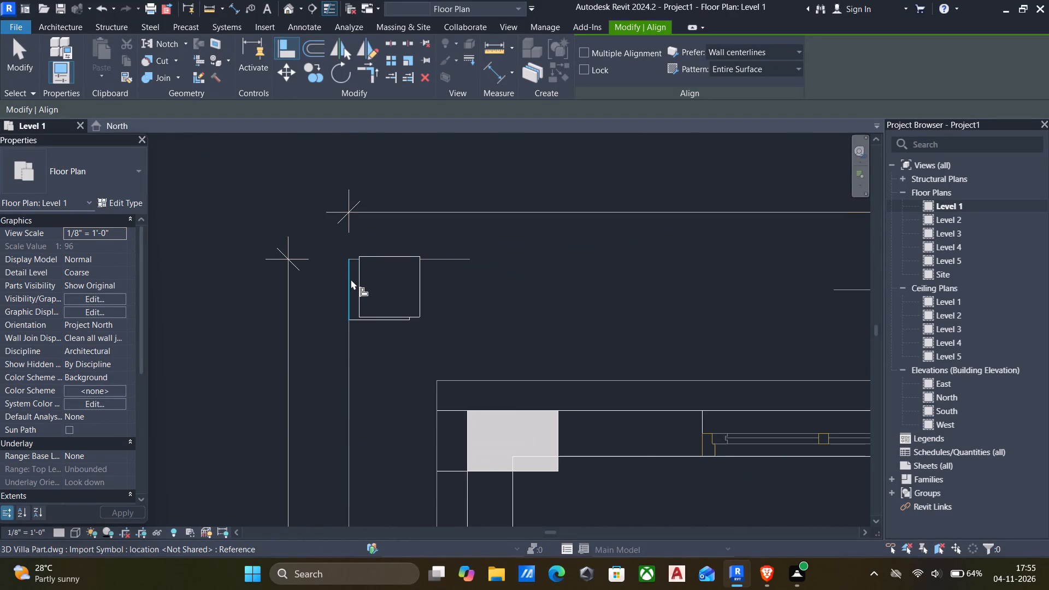
left_click(351, 279)
left_click(357, 279)
scroll(375, 321, "up", 5)
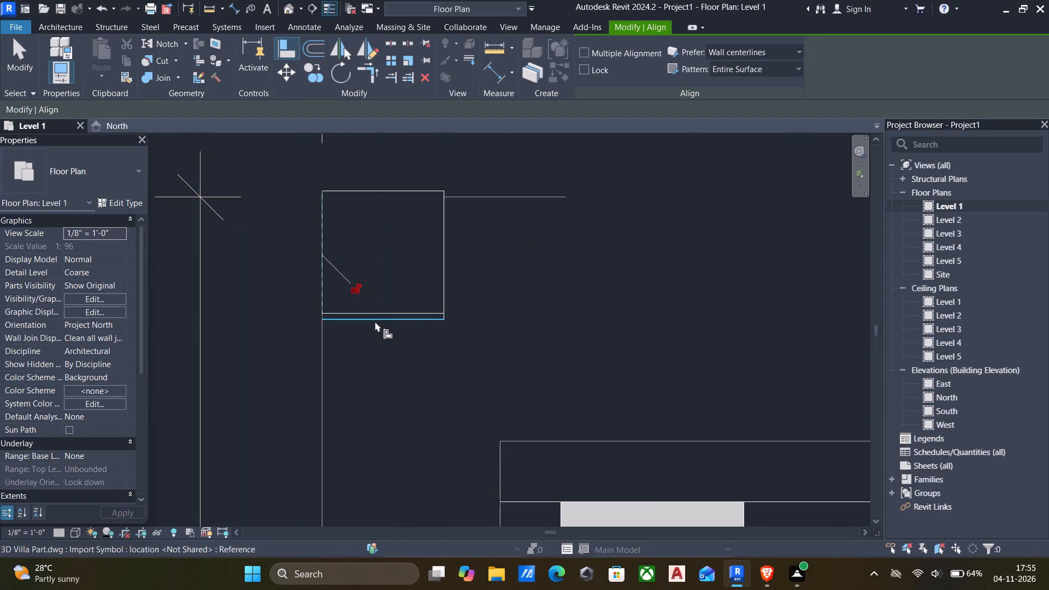
left_click(375, 321)
left_click(371, 314)
Align the middle column of the 23'-4" compound wall to its CAD outline in both directions.
scroll(371, 315, "down", 12)
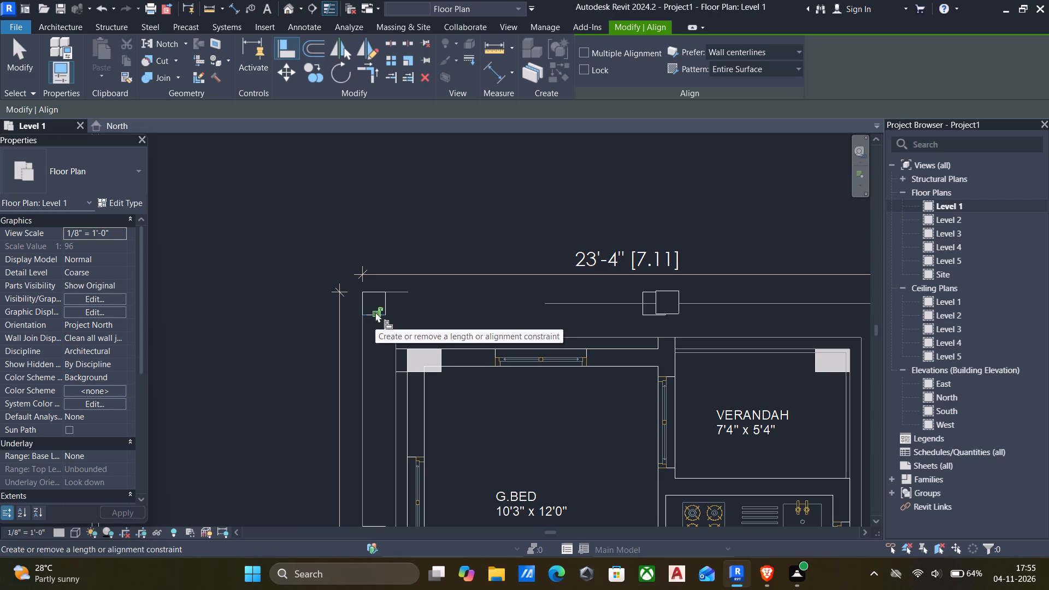
scroll(385, 316, "down", 6)
scroll(501, 315, "up", 11)
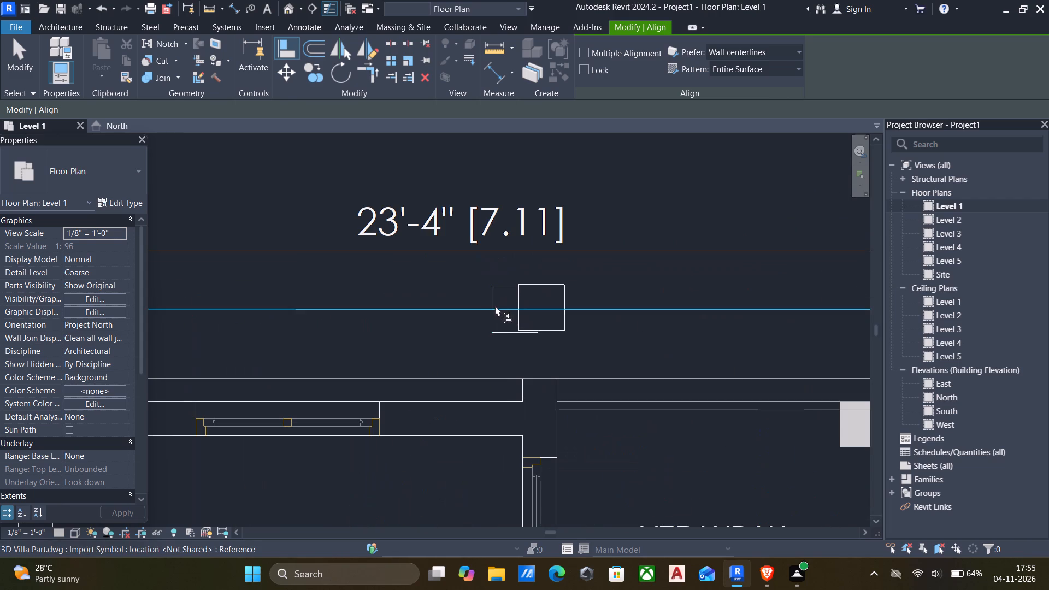
left_click(493, 303)
left_click(517, 298)
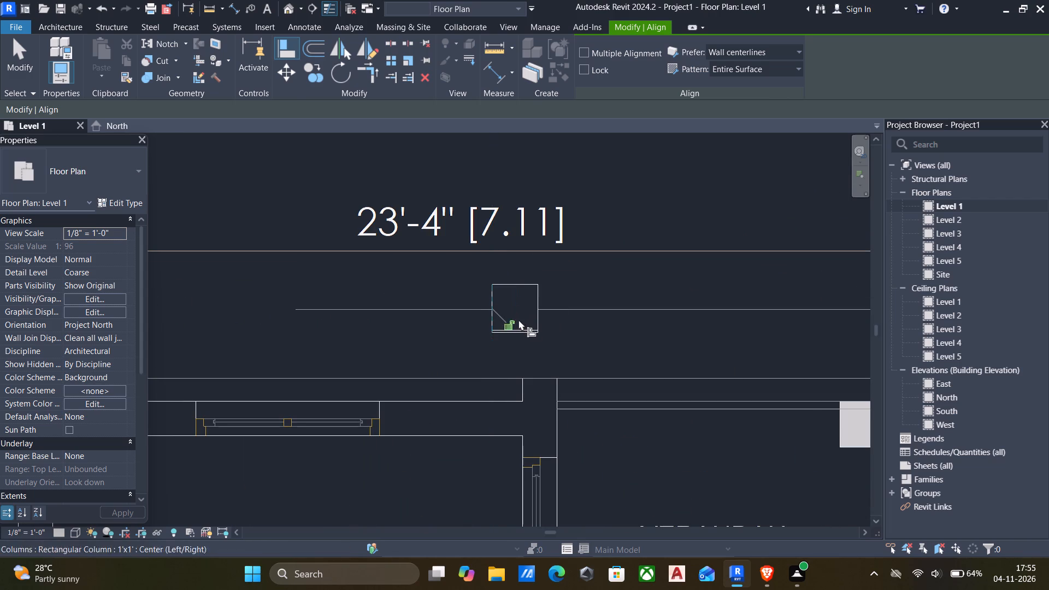
scroll(520, 322, "up", 4)
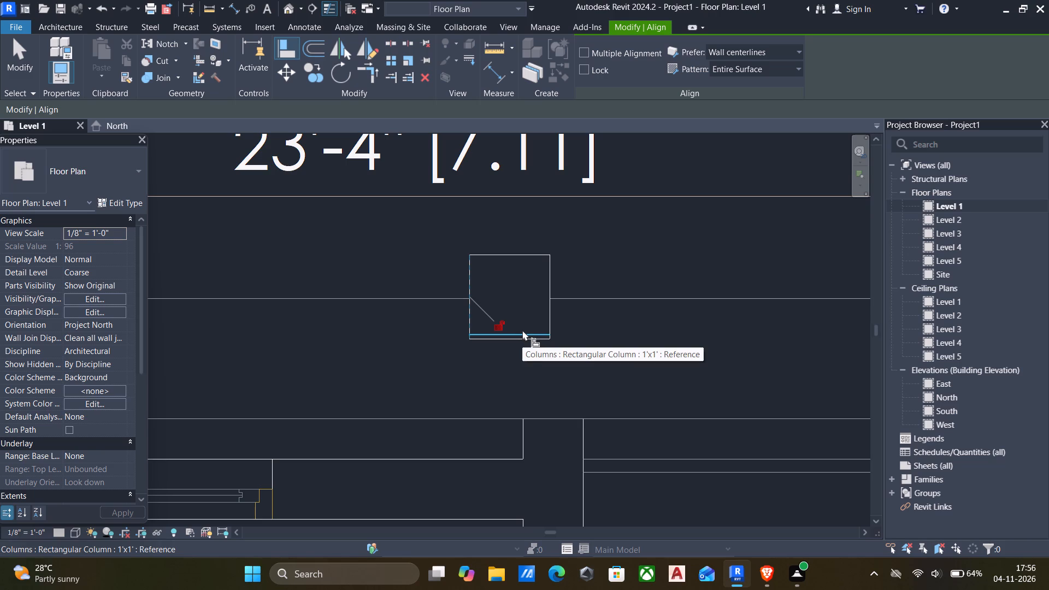
scroll(526, 343, "up", 4)
left_click(518, 338)
left_click(511, 331)
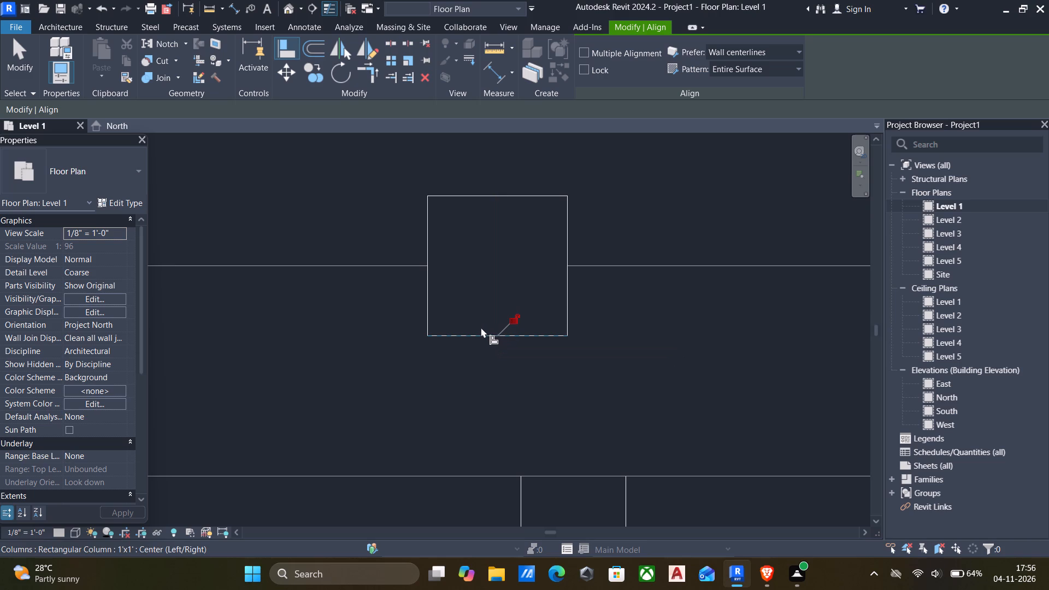
Align the column at the corner of the 23'-4" and 11'-2" compound walls to its CAD outline in both directions.
scroll(479, 327, "down", 7)
middle_click_drag(472, 339, 356, 310)
scroll(435, 326, "down", 6)
middle_click_drag(506, 339, 451, 333)
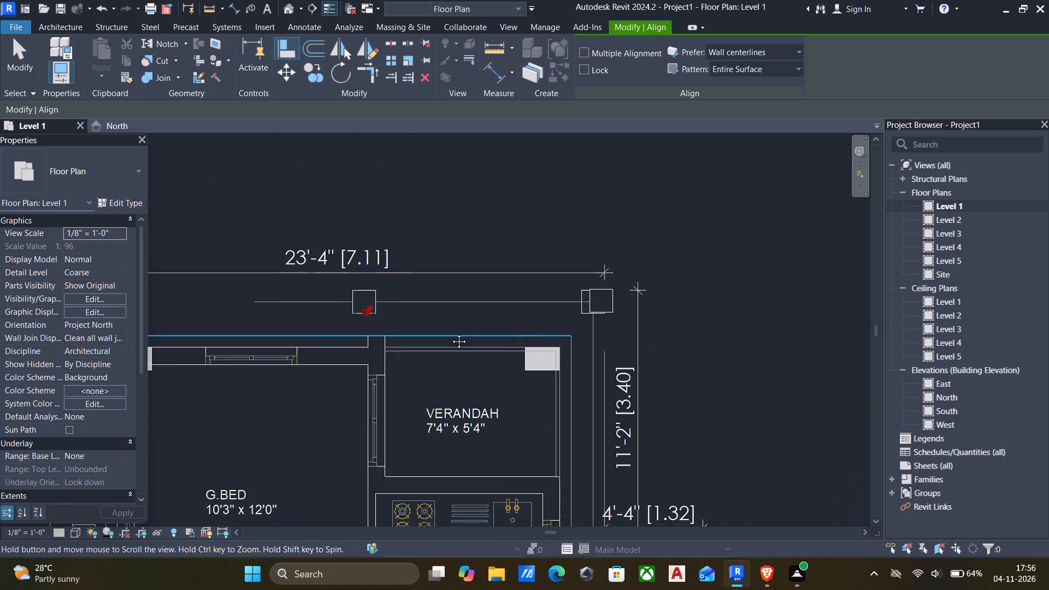
middle_click_drag(451, 333, 415, 329)
scroll(542, 299, "up", 12)
left_click(519, 283)
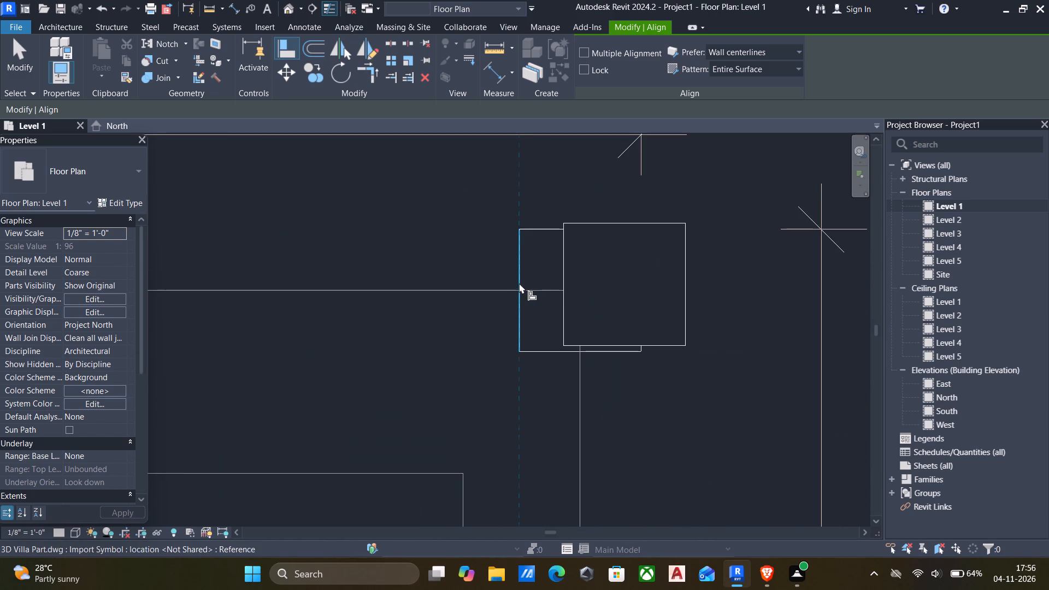
left_click(563, 286)
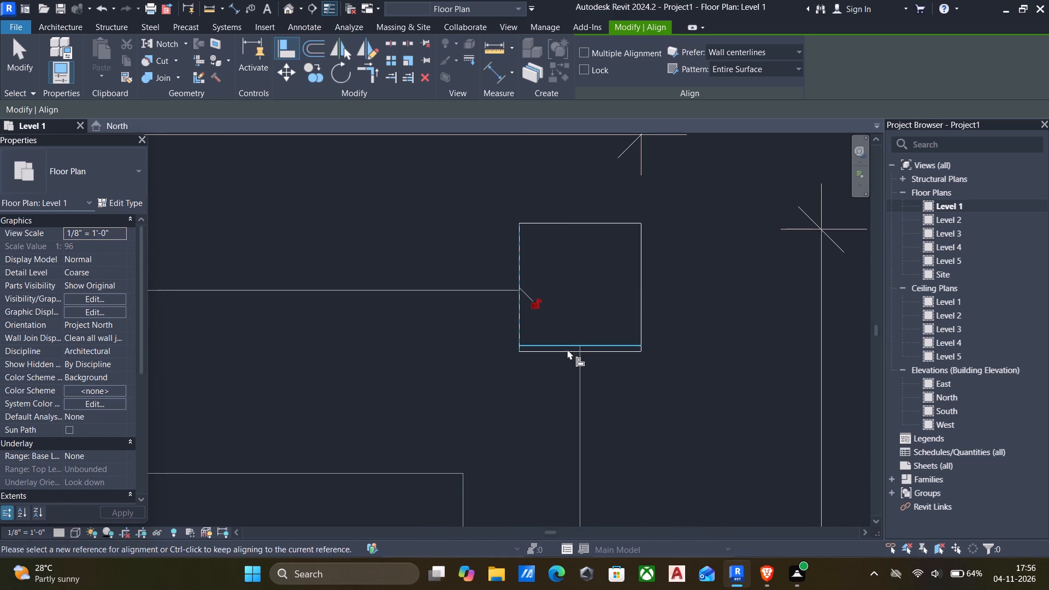
scroll(567, 349, "up", 5)
left_click(562, 355)
left_click(561, 340)
Align the column at the corner of the 4'-4" and 32'-0" compound walls to its CAD outline in both directions.
scroll(556, 340, "down", 14)
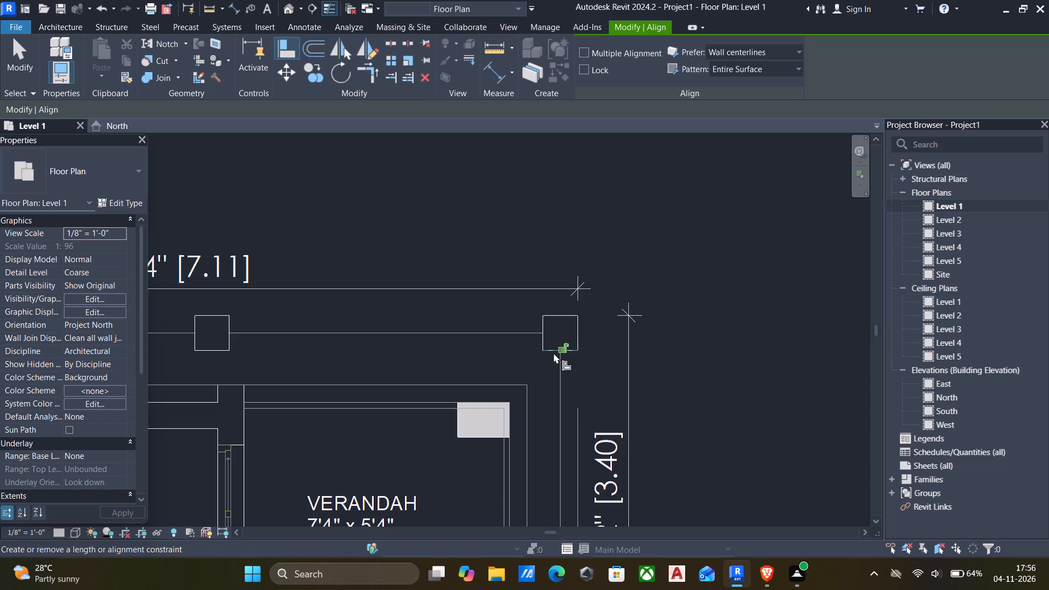
scroll(553, 353, "down", 7)
scroll(502, 370, "down", 1)
middle_click_drag(499, 373, 503, 323)
middle_click_drag(417, 331, 461, 310)
middle_click_drag(445, 334, 481, 299)
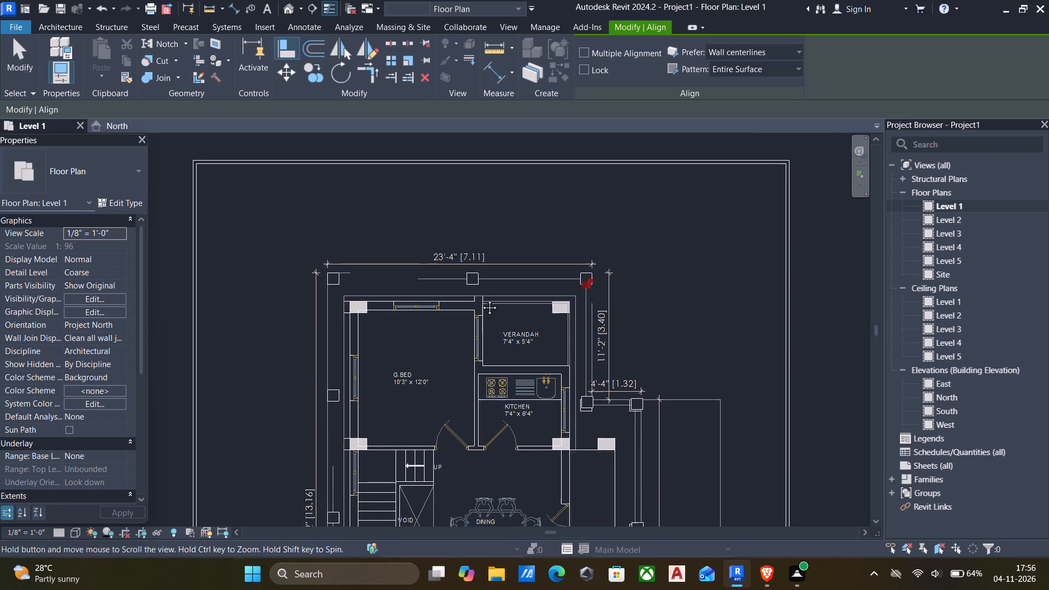
middle_click_drag(481, 299, 490, 288)
middle_click_drag(455, 323, 474, 290)
scroll(692, 320, "up", 10)
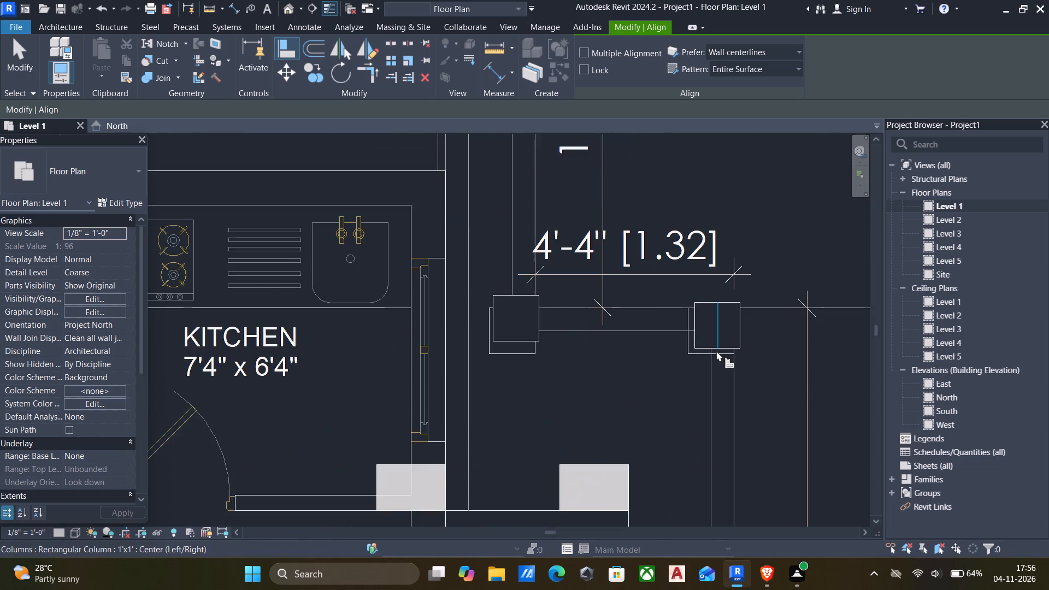
scroll(716, 351, "up", 6)
left_click(722, 359)
left_click(718, 345)
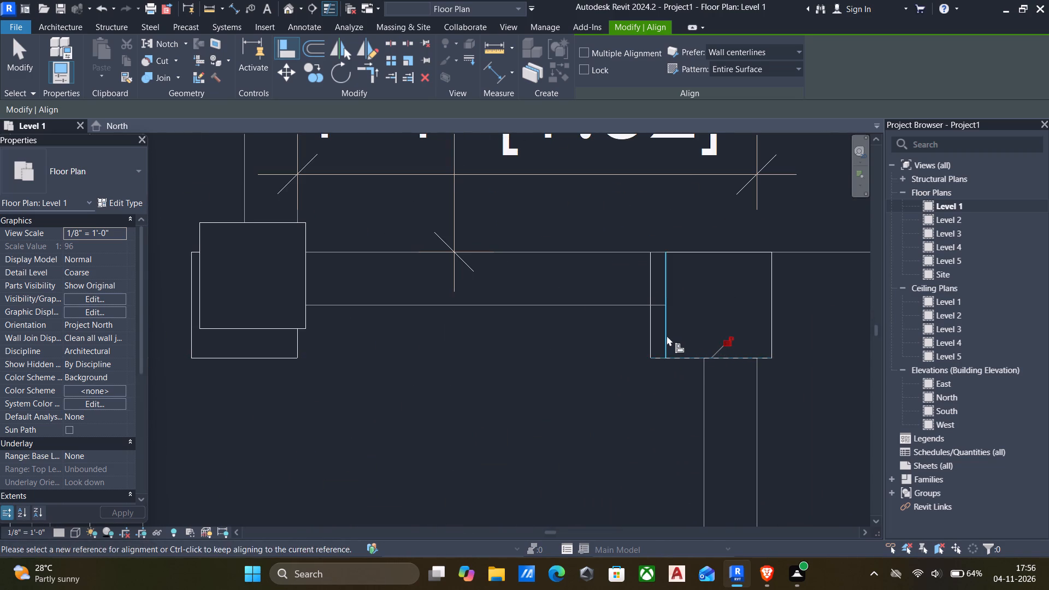
left_click(649, 335)
left_click(666, 334)
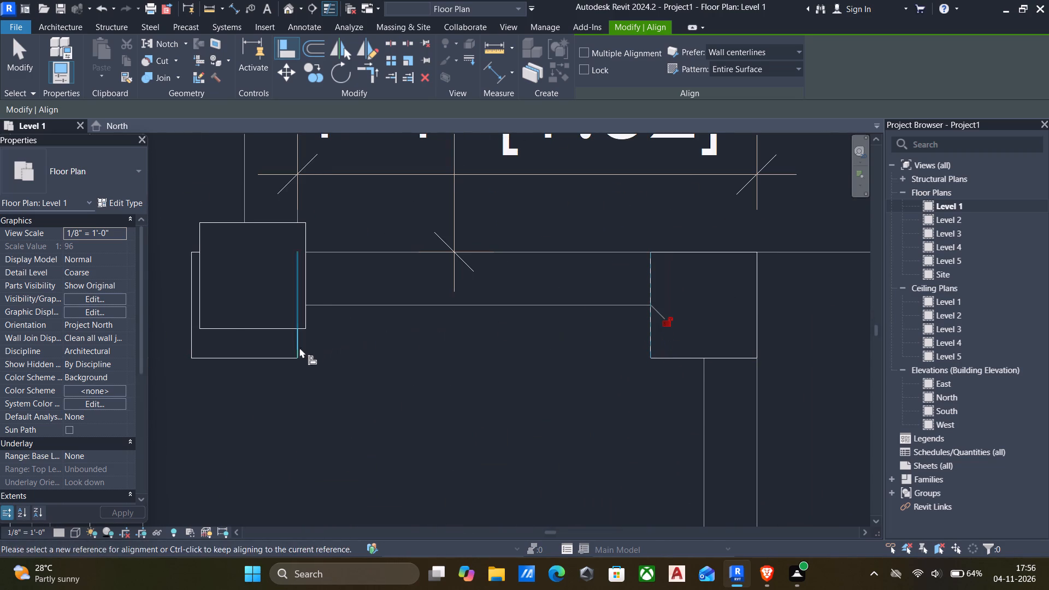
Align the column at the corner of the 11'-2" and 4'-4" compound walls to its CAD outline in both directions.
left_click(190, 310)
left_click(203, 309)
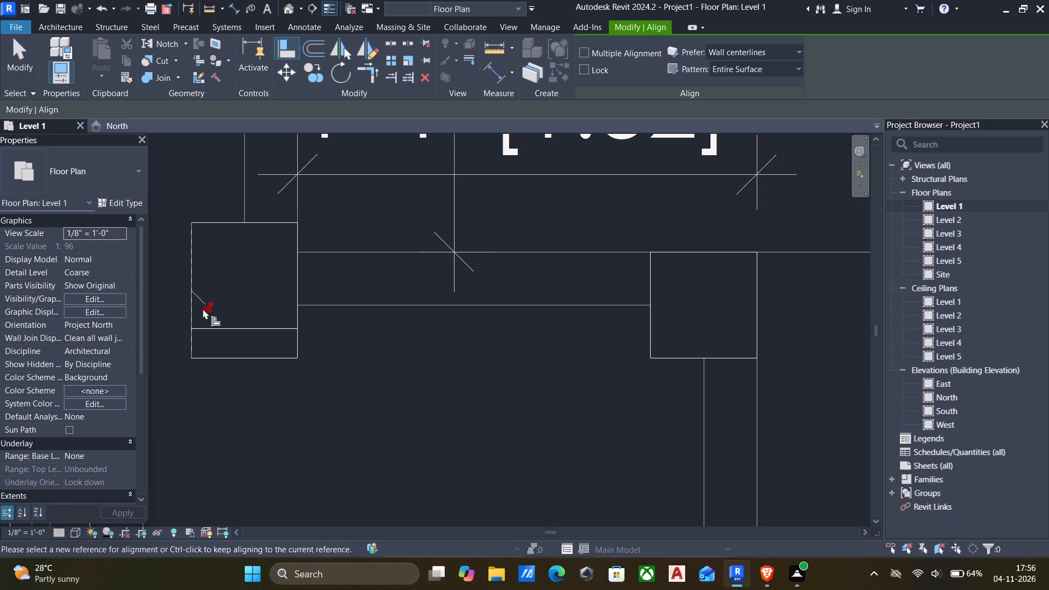
left_click(254, 355)
left_click(263, 326)
scroll(286, 341, "down", 6)
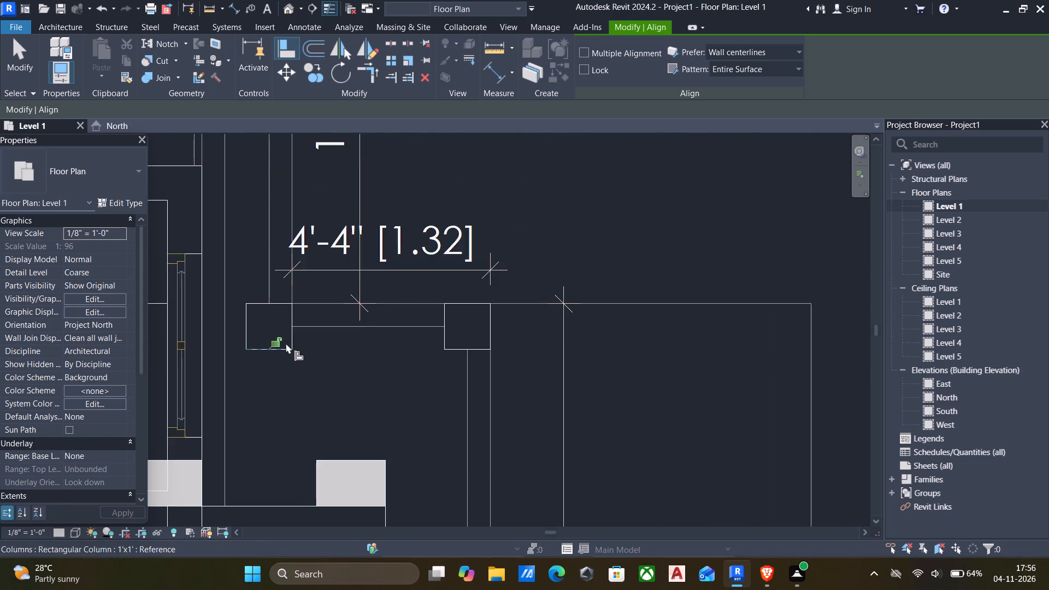
scroll(279, 344, "down", 4)
middle_click_drag(278, 345, 370, 335)
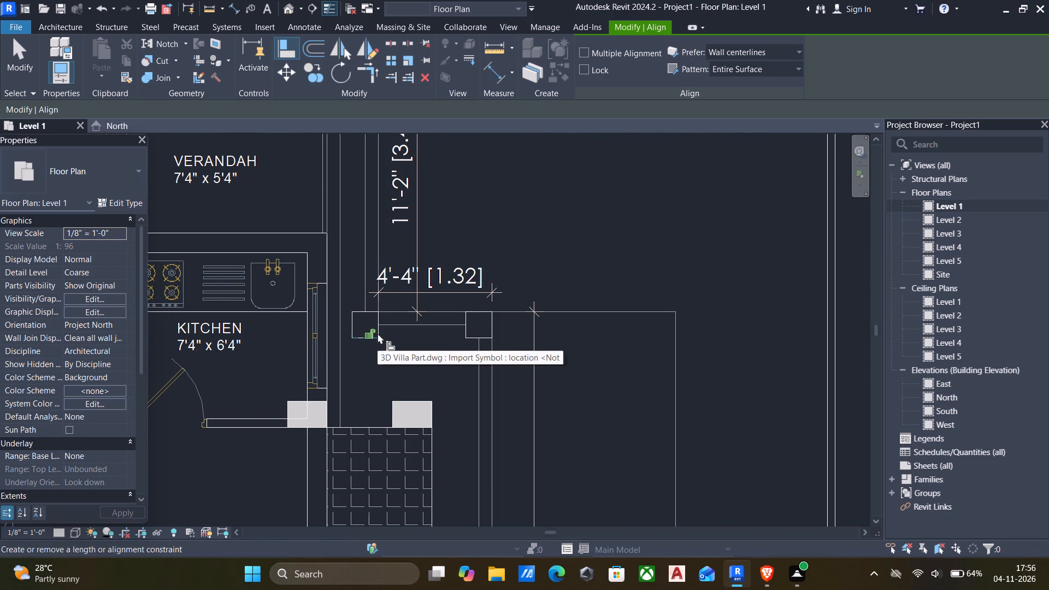
scroll(356, 336, "down", 6)
middle_click_drag(356, 339, 424, 328)
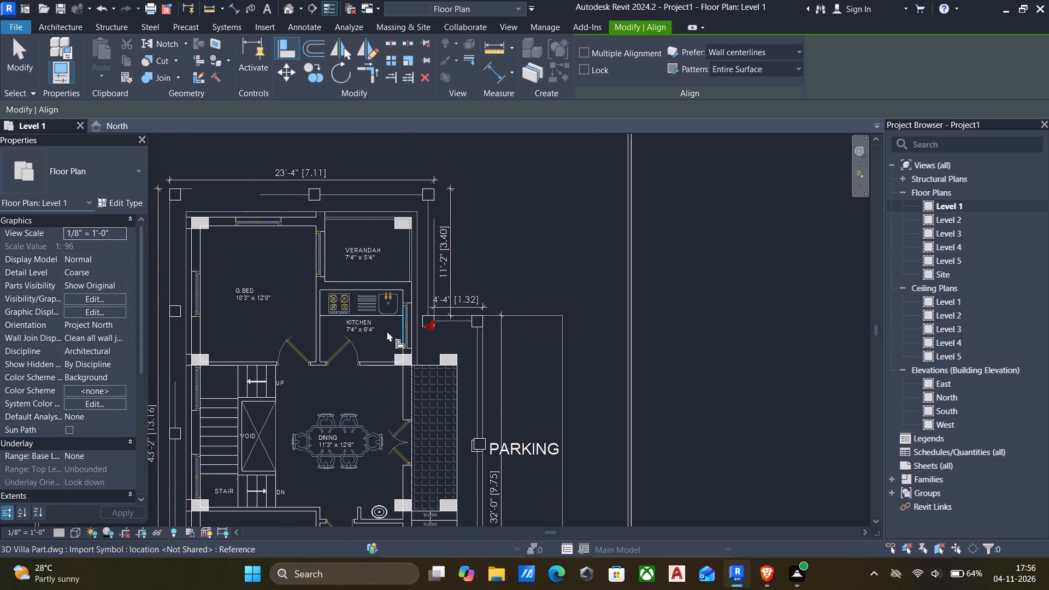
Align the middle column of the 32'-0" compound wall, beside the PARKING label, to its CAD outline in both directions.
scroll(384, 329, "down", 5)
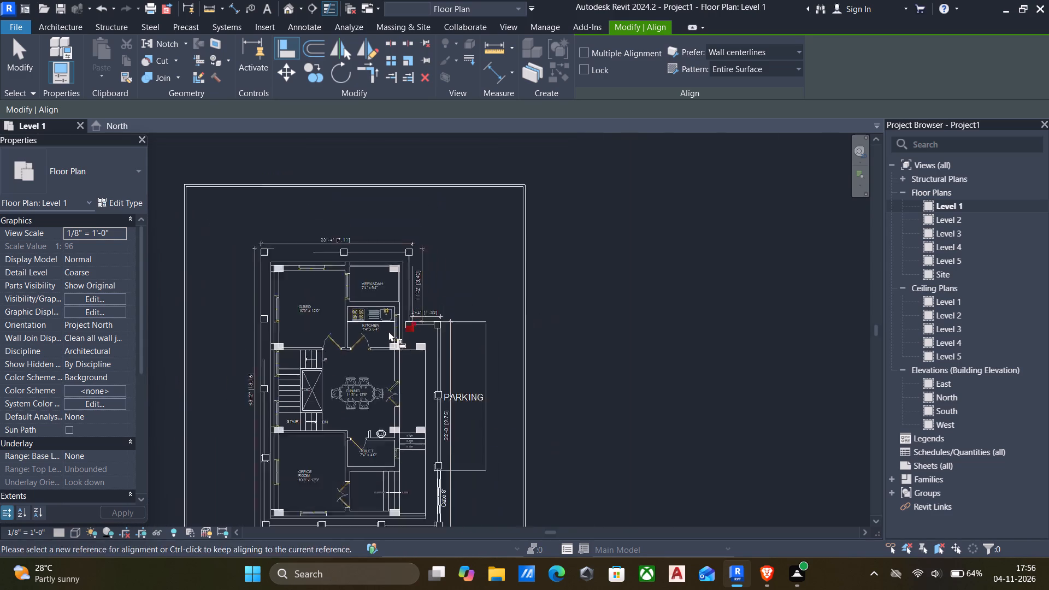
scroll(388, 331, "down", 1)
middle_click_drag(400, 332, 489, 323)
middle_click_drag(500, 383, 523, 341)
scroll(524, 345, "up", 5)
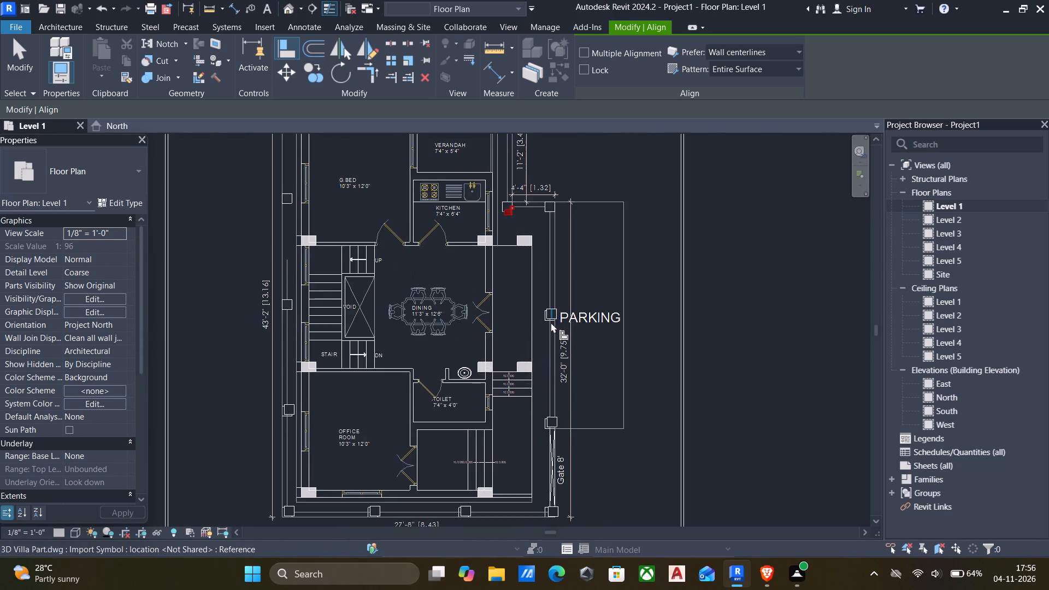
scroll(551, 321, "up", 12)
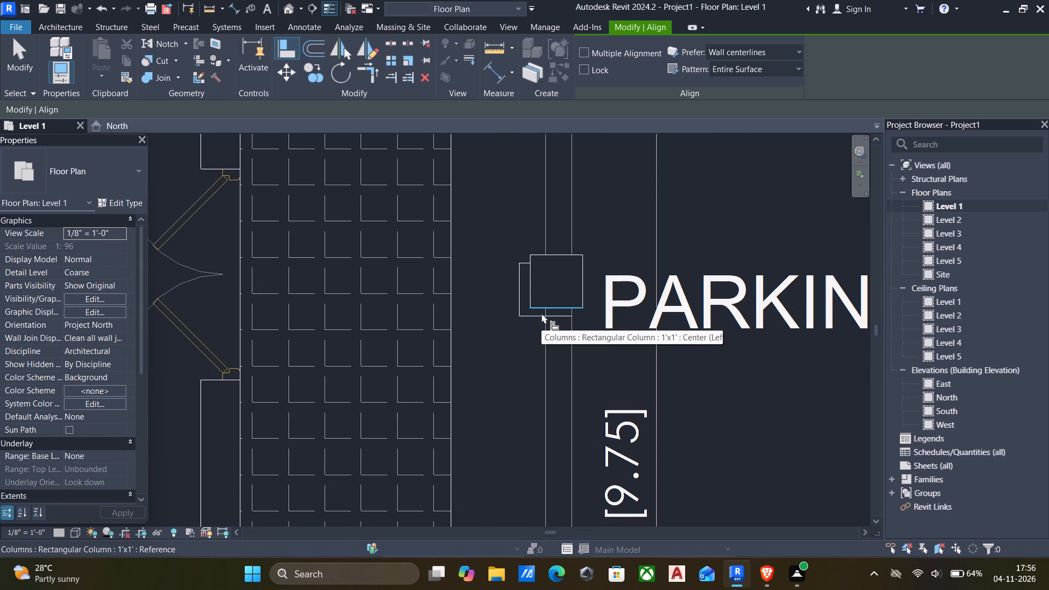
scroll(521, 290, "up", 5)
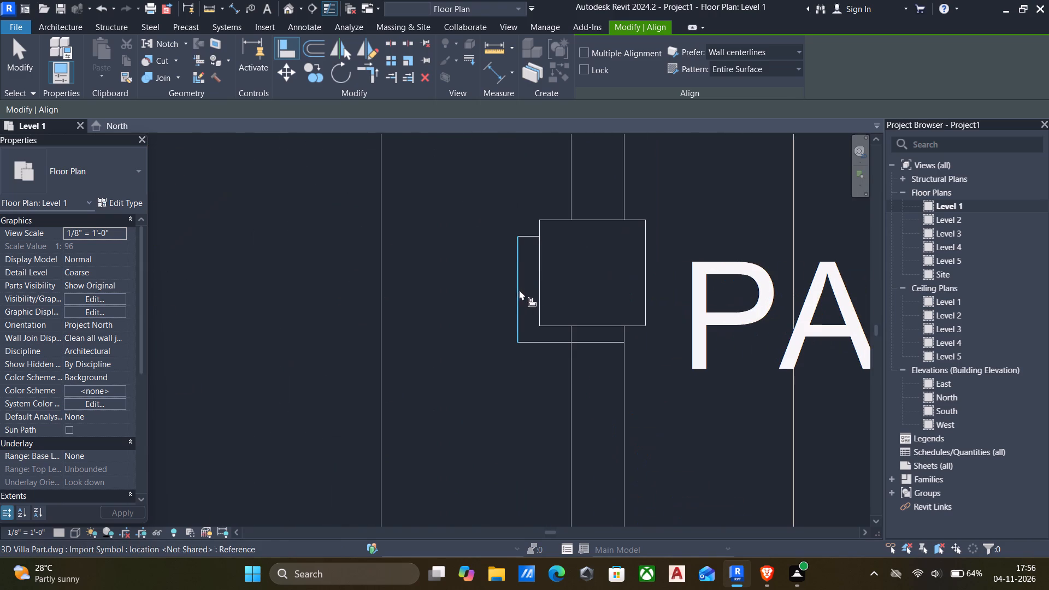
left_click(516, 290)
left_click(537, 288)
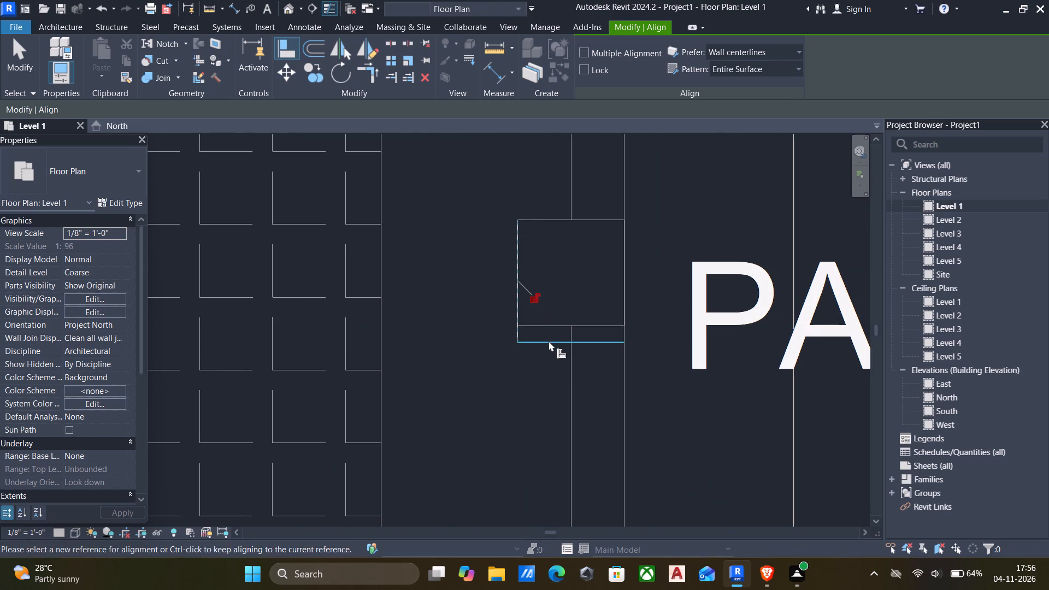
left_click(549, 341)
left_click(544, 328)
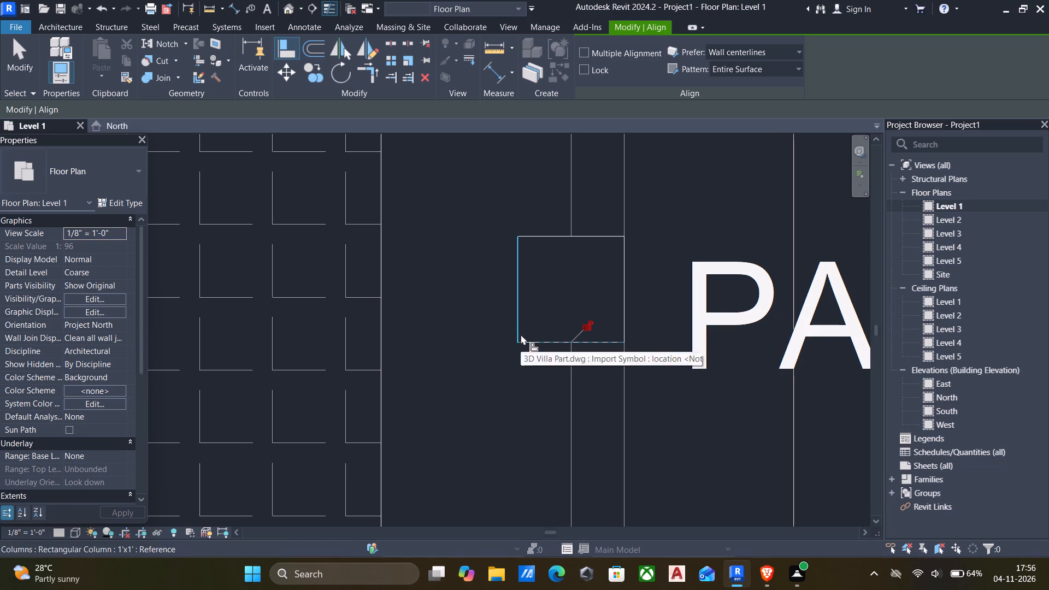
Align the column where the 32'-0" compound wall meets the 8' gate to its CAD outline in both directions.
scroll(517, 336, "down", 8)
middle_click_drag(514, 352, 510, 310)
middle_click_drag(501, 371, 488, 328)
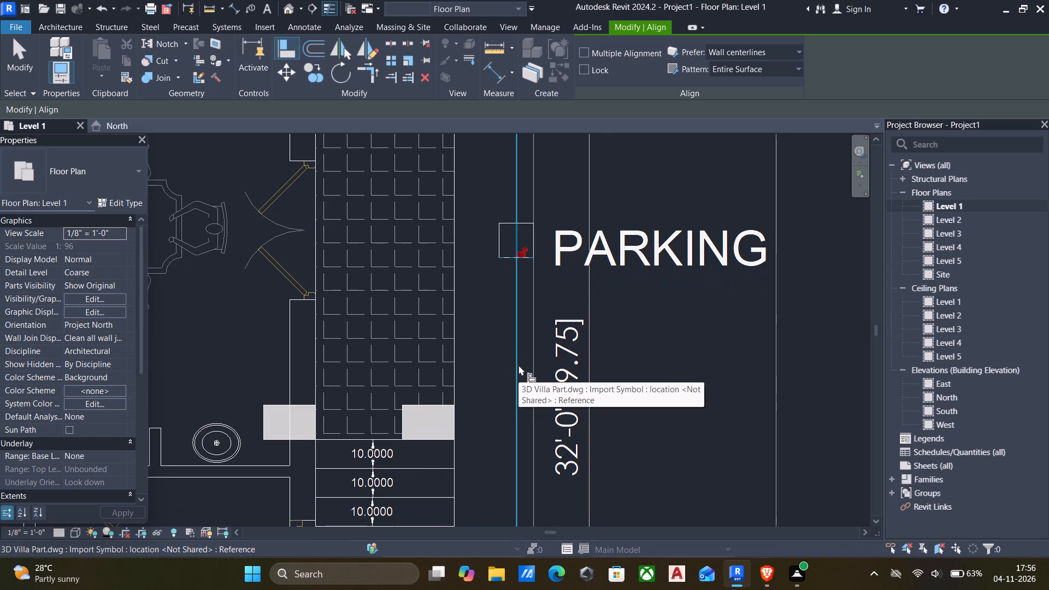
scroll(522, 381, "down", 3)
middle_click_drag(521, 383, 521, 328)
middle_click_drag(504, 370, 498, 351)
middle_click_drag(512, 436, 534, 352)
scroll(525, 386, "up", 5)
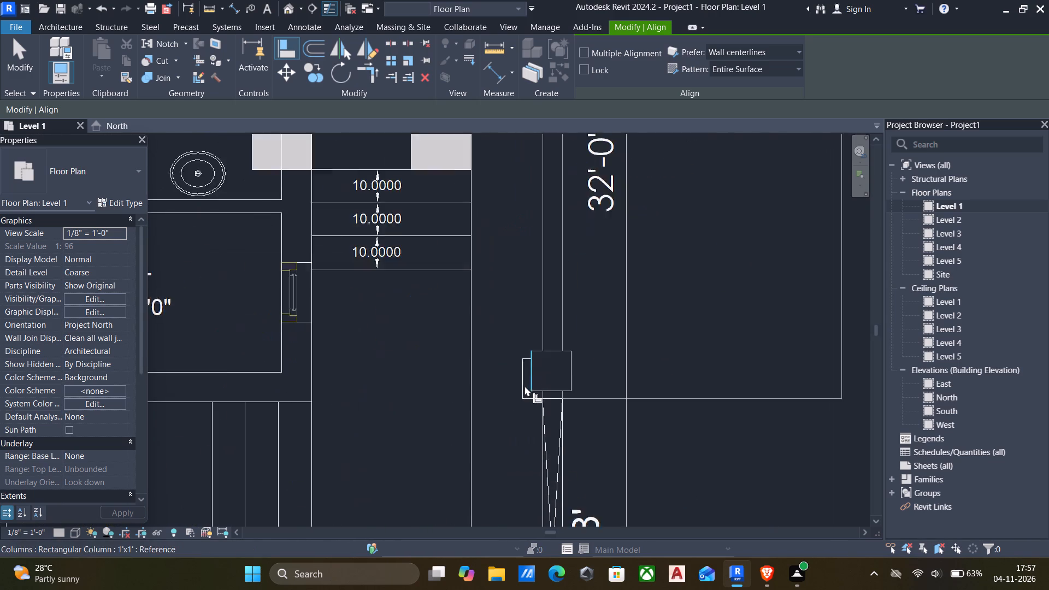
left_click(521, 381)
left_click(532, 369)
scroll(534, 399, "up", 3)
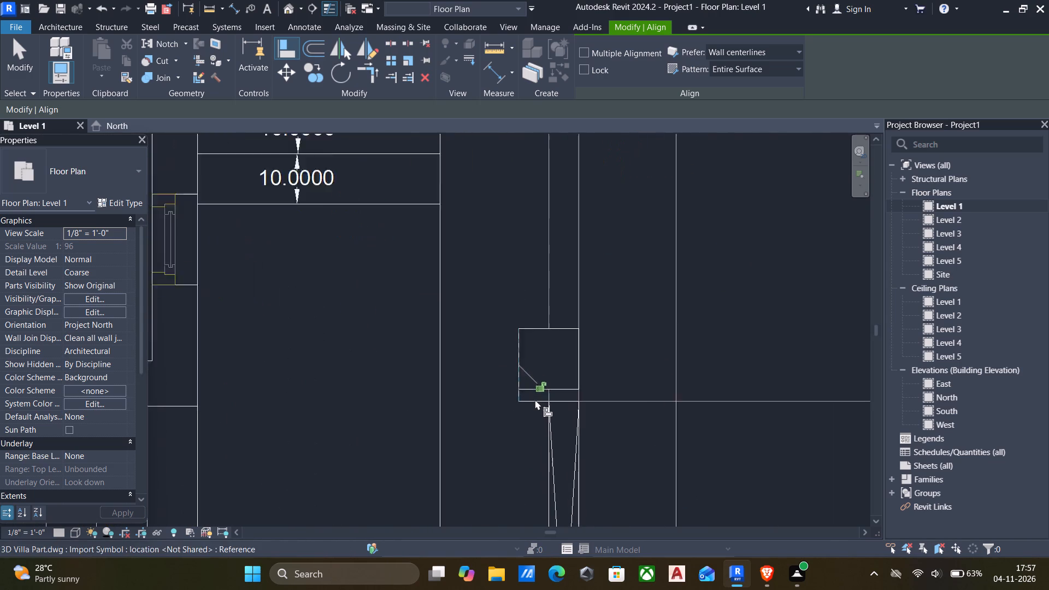
scroll(535, 399, "up", 1)
left_click(535, 399)
left_click(540, 390)
Align the corner column between the 8' gate and the 27'-8" compound wall to its CAD outline in both directions.
scroll(533, 389, "down", 4)
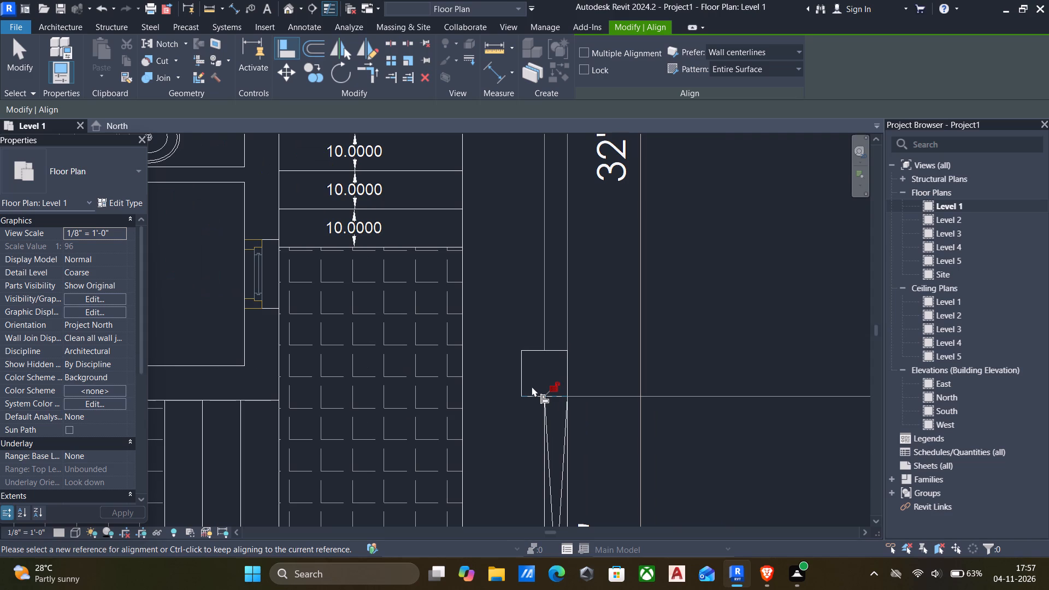
scroll(516, 386, "down", 7)
middle_click_drag(516, 394, 528, 345)
middle_click_drag(534, 424, 547, 369)
scroll(561, 374, "up", 4)
scroll(548, 435, "down", 2)
middle_click_drag(548, 428, 553, 362)
scroll(550, 406, "up", 7)
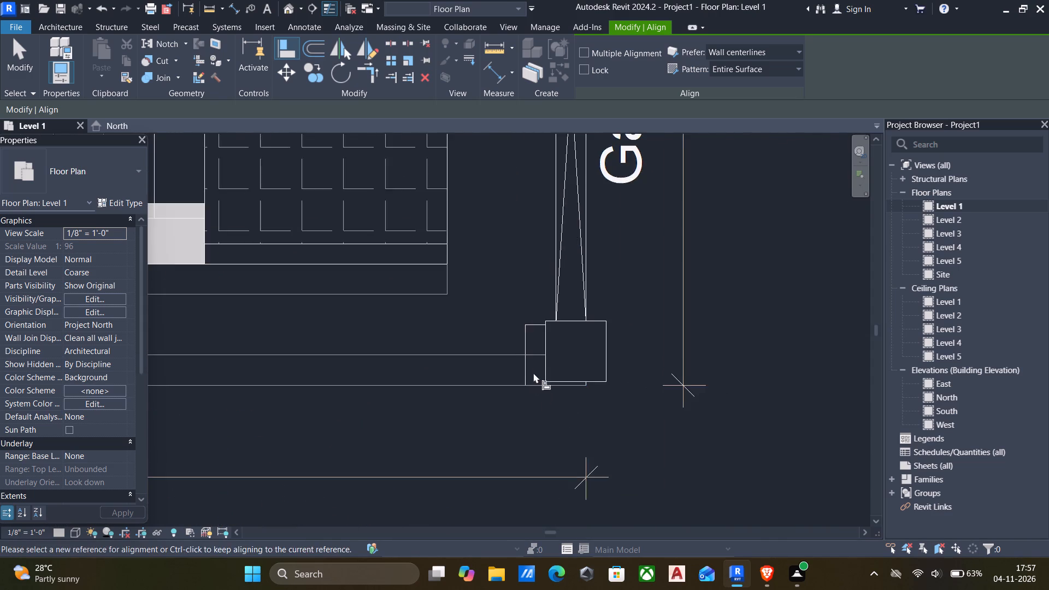
scroll(532, 370, "up", 3)
left_click(523, 365)
left_click(551, 373)
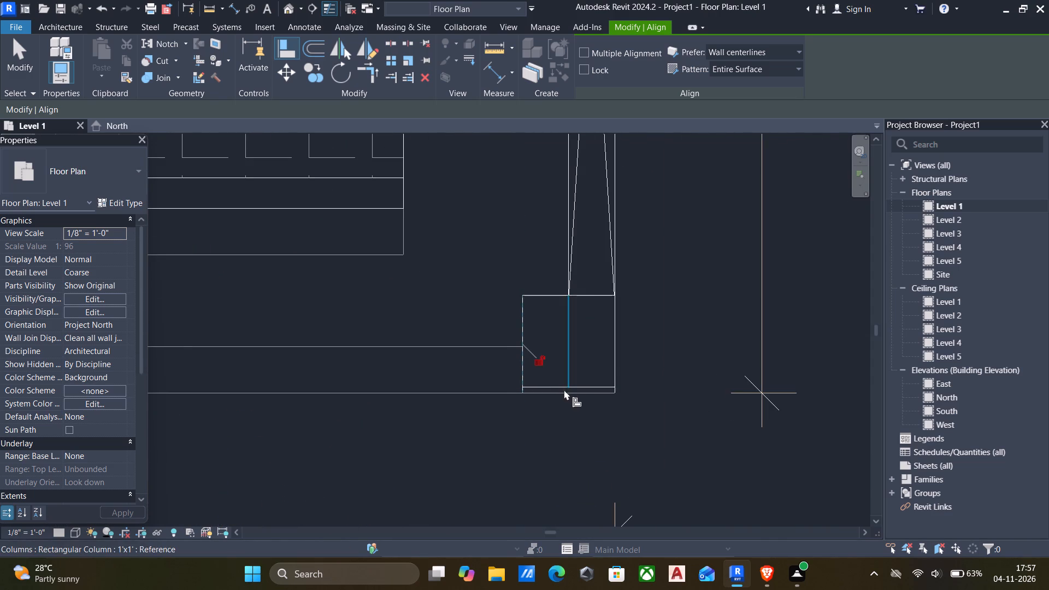
scroll(559, 394, "up", 6)
left_click(559, 394)
left_click(554, 381)
Align the intermediate column of the 27'-8" compound wall nearest the gate corner to its CAD outline in both directions.
scroll(552, 382, "down", 2)
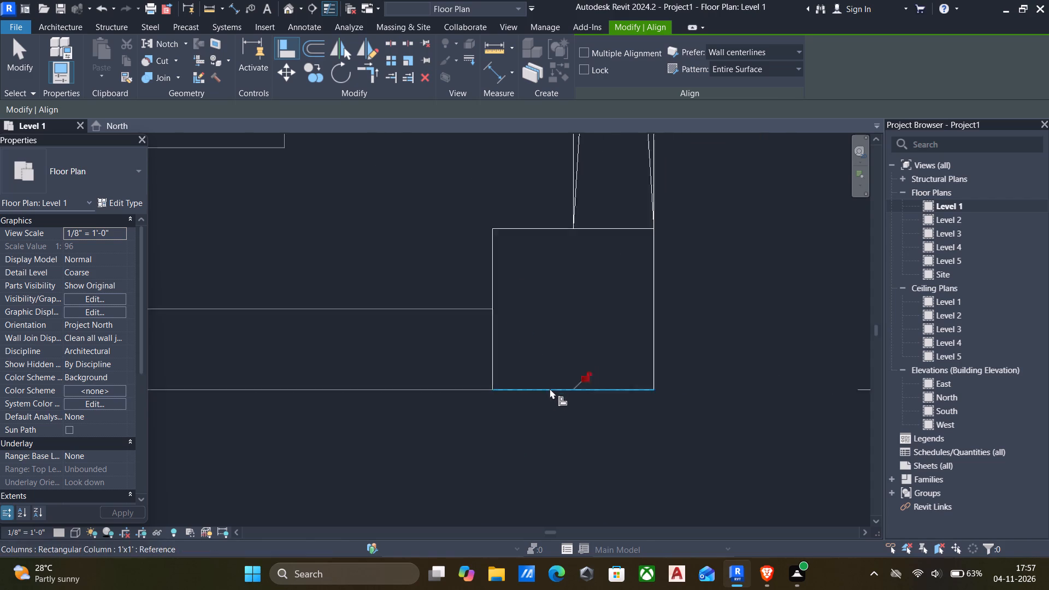
scroll(550, 388, "down", 14)
middle_click_drag(490, 383, 669, 379)
scroll(499, 364, "up", 4)
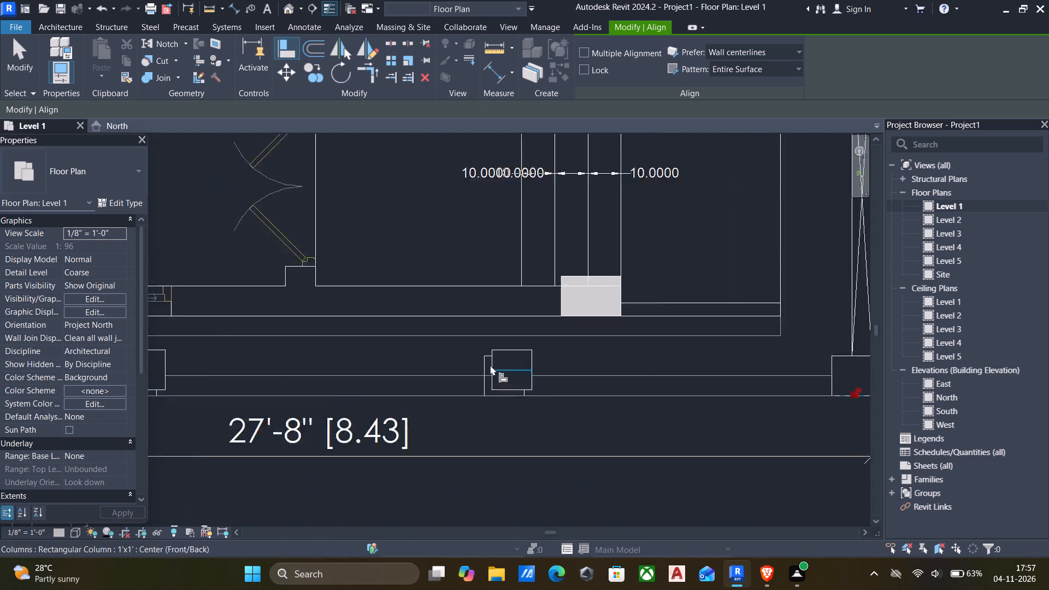
scroll(490, 365, "up", 7)
left_click(482, 367)
left_click(502, 368)
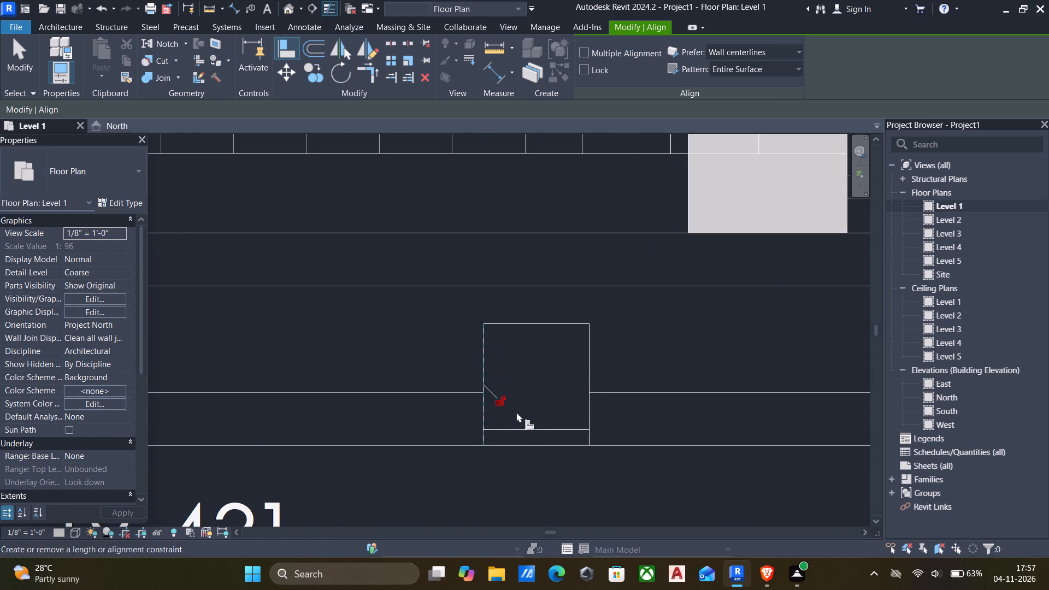
left_click(520, 444)
left_click(516, 429)
Align the 27'-8" compound-wall column below the office room window to its CAD outline in both directions.
scroll(516, 429, "down", 12)
scroll(443, 410, "down", 1)
middle_click_drag(444, 410, 612, 398)
scroll(518, 399, "up", 11)
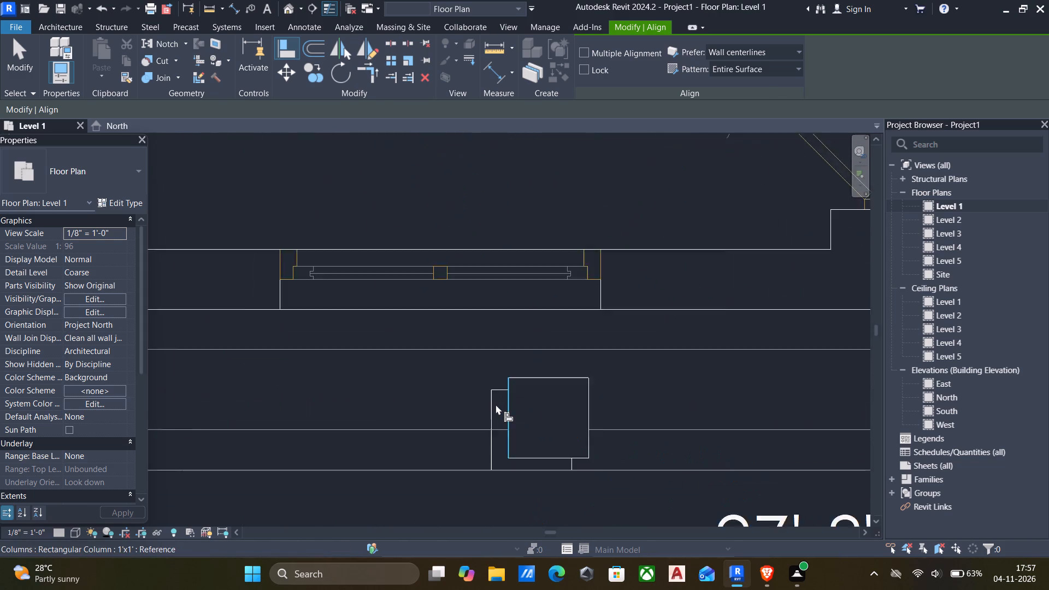
left_click(494, 404)
left_click(506, 404)
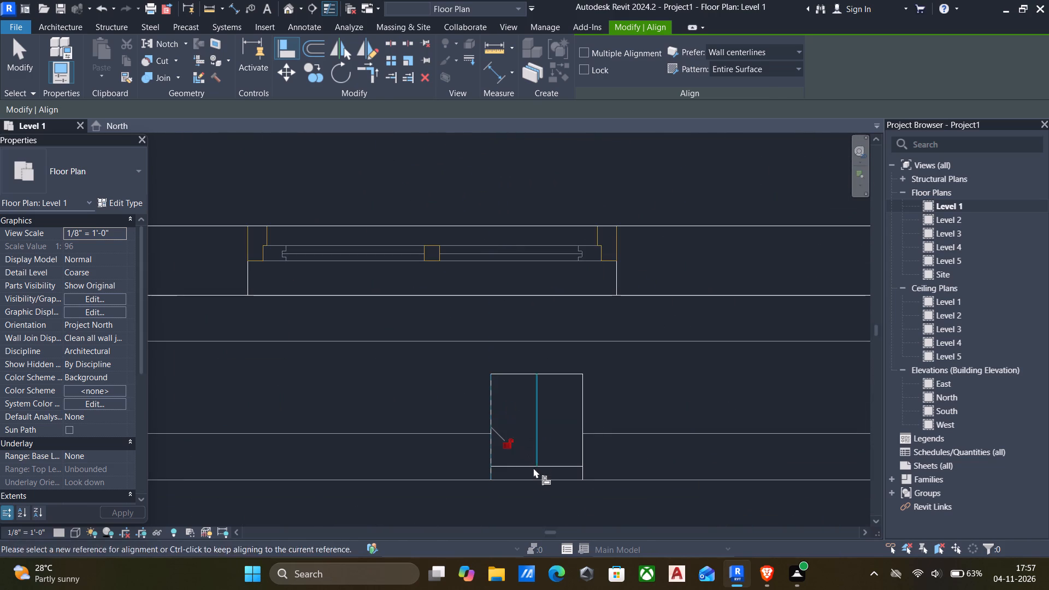
left_click(535, 479)
left_click(533, 466)
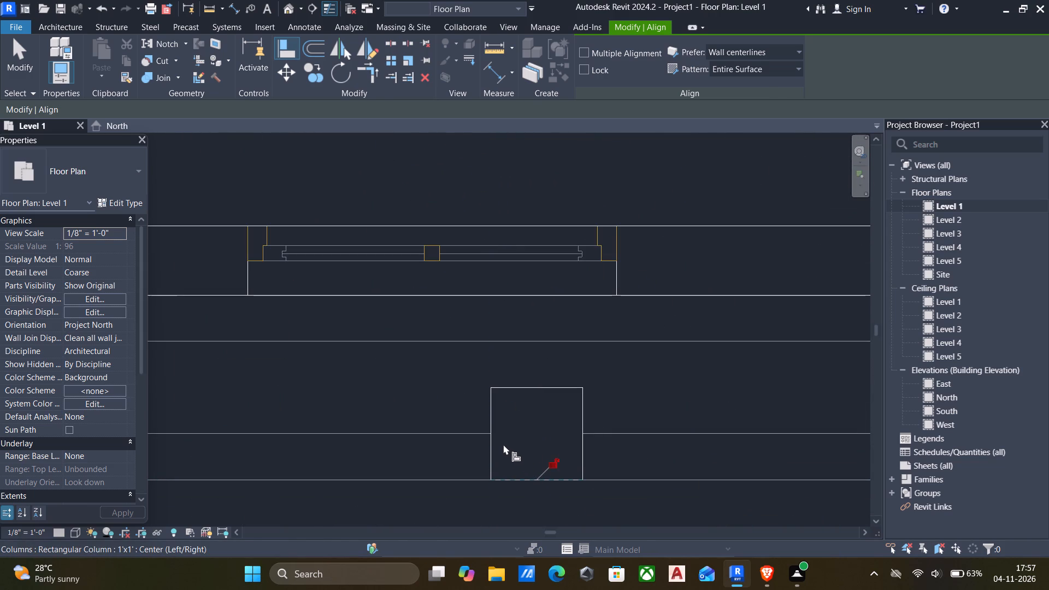
Align the column at the corner of the 27'-8" and 43'-2" compound walls to its CAD outline in both directions.
scroll(485, 439, "down", 6)
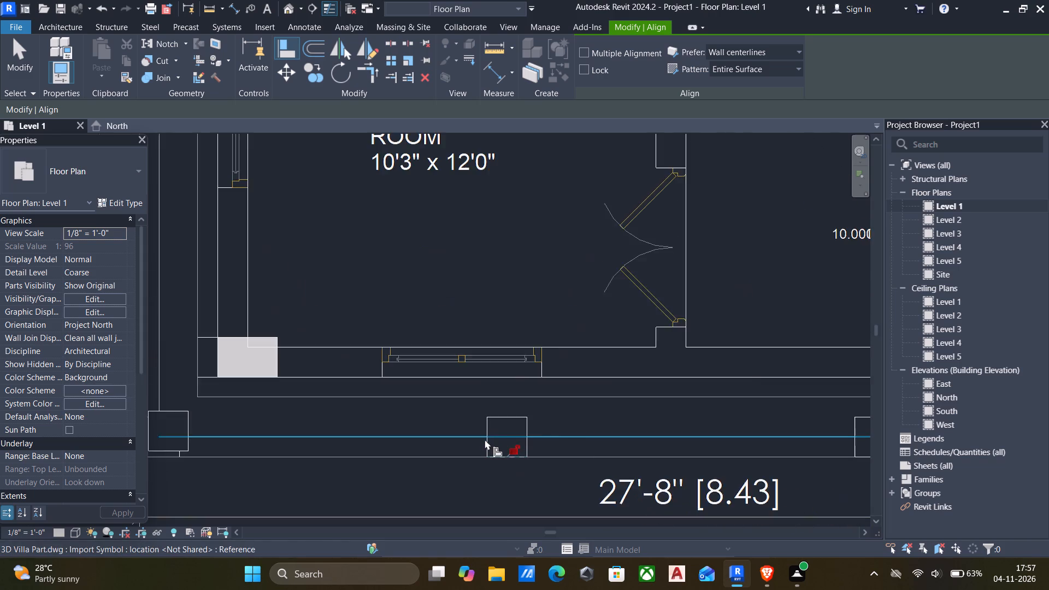
scroll(481, 440, "down", 5)
middle_click_drag(434, 441, 586, 427)
scroll(517, 433, "up", 5)
scroll(421, 416, "up", 5)
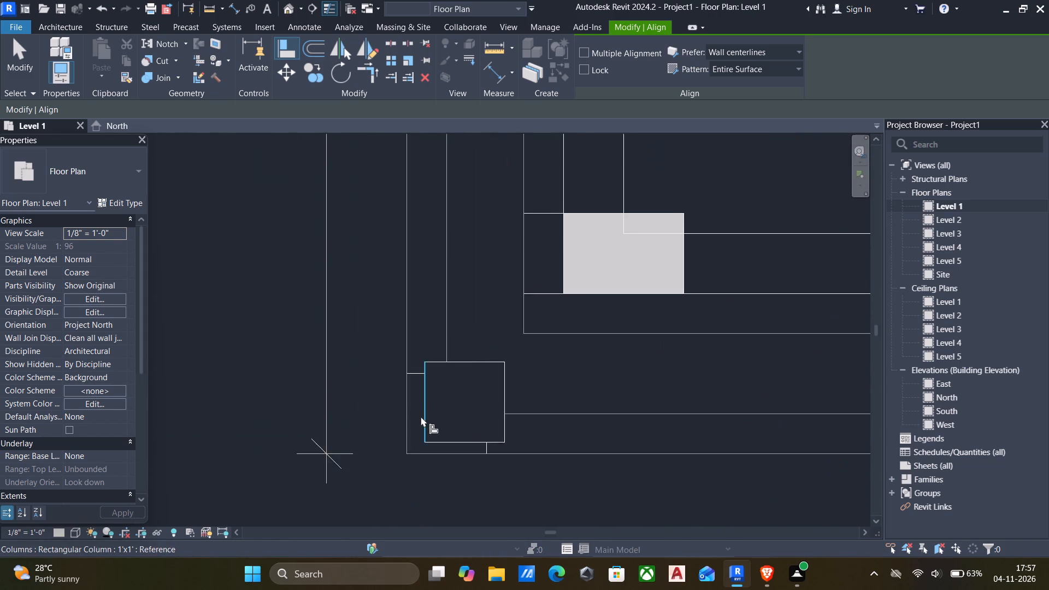
scroll(421, 416, "up", 1)
left_click(408, 412)
left_click(422, 412)
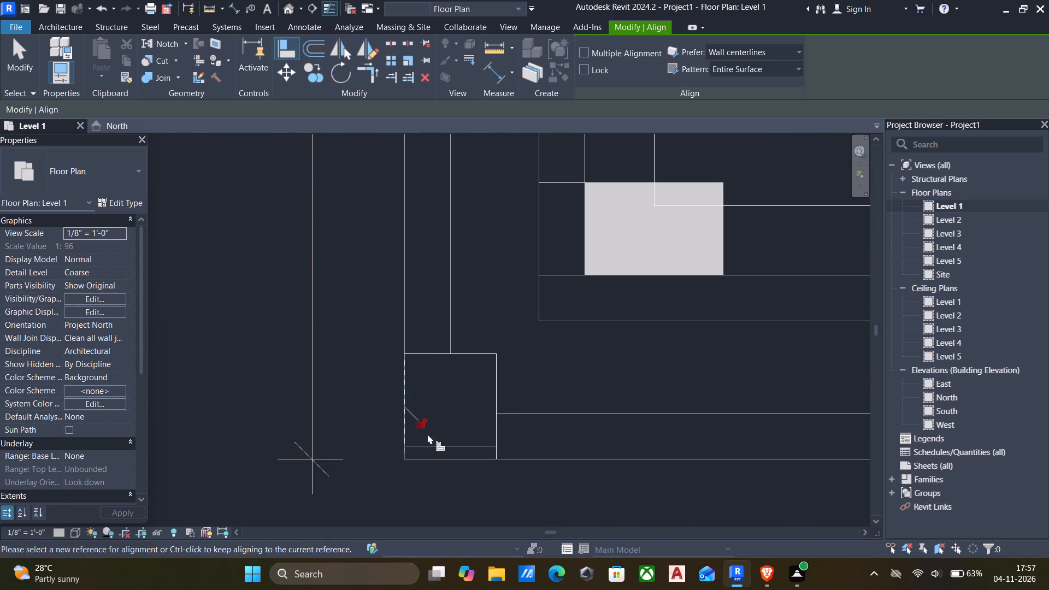
left_click(444, 460)
left_click(441, 449)
Align the 43'-2" compound-wall column beside the office room to its CAD outline in both directions.
scroll(440, 447, "down", 14)
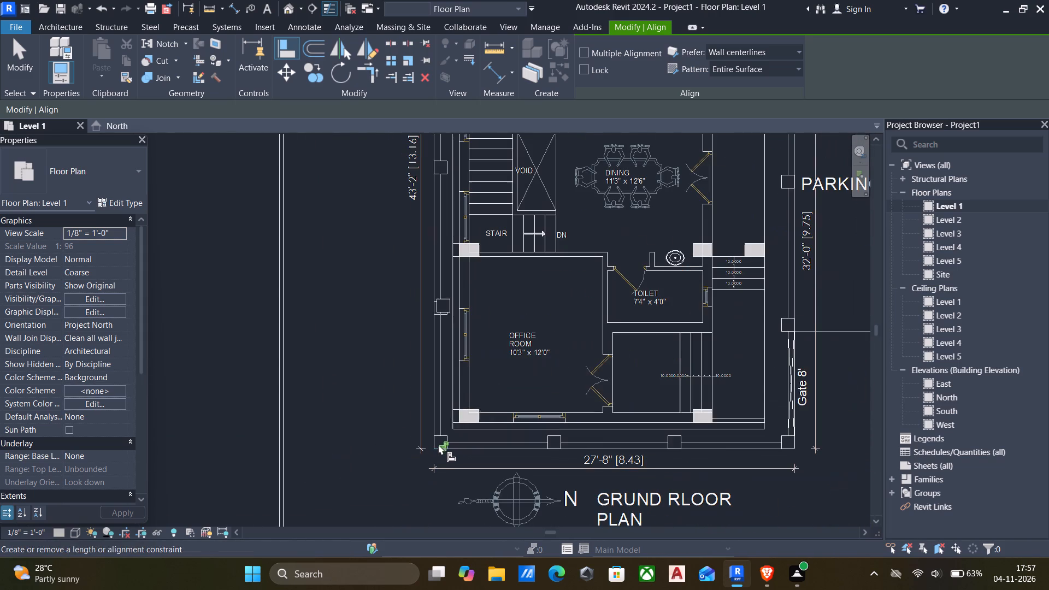
scroll(437, 304, "up", 13)
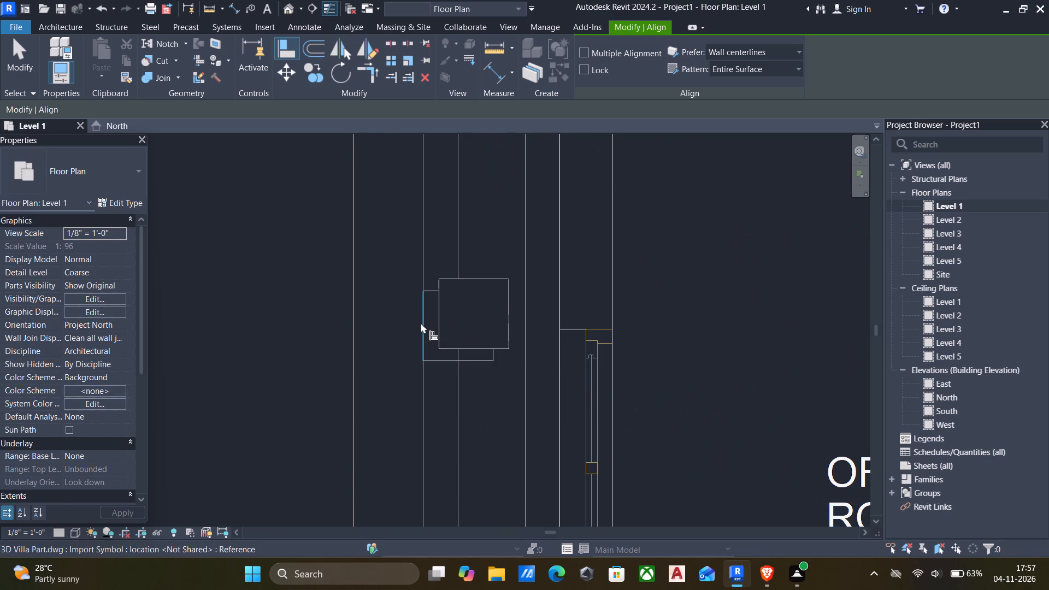
scroll(421, 323, "up", 5)
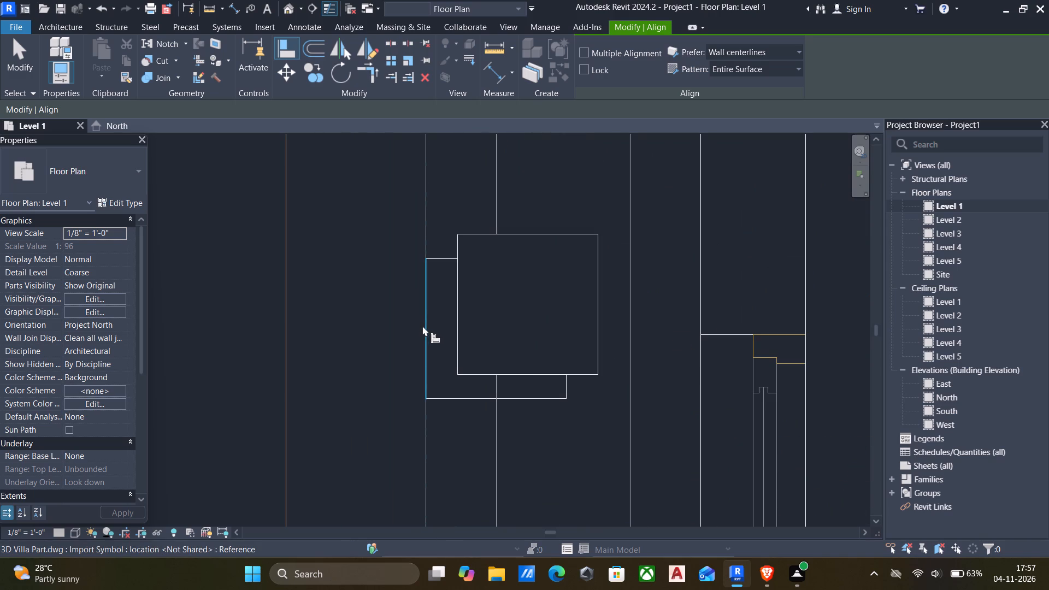
left_click(422, 326)
left_click(456, 325)
left_click(480, 397)
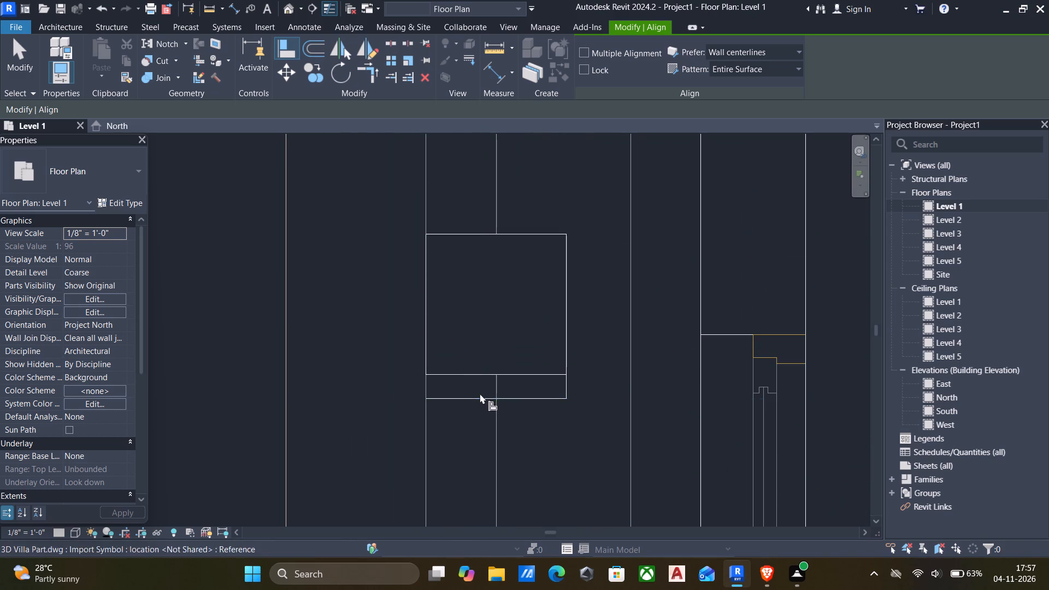
left_click(473, 376)
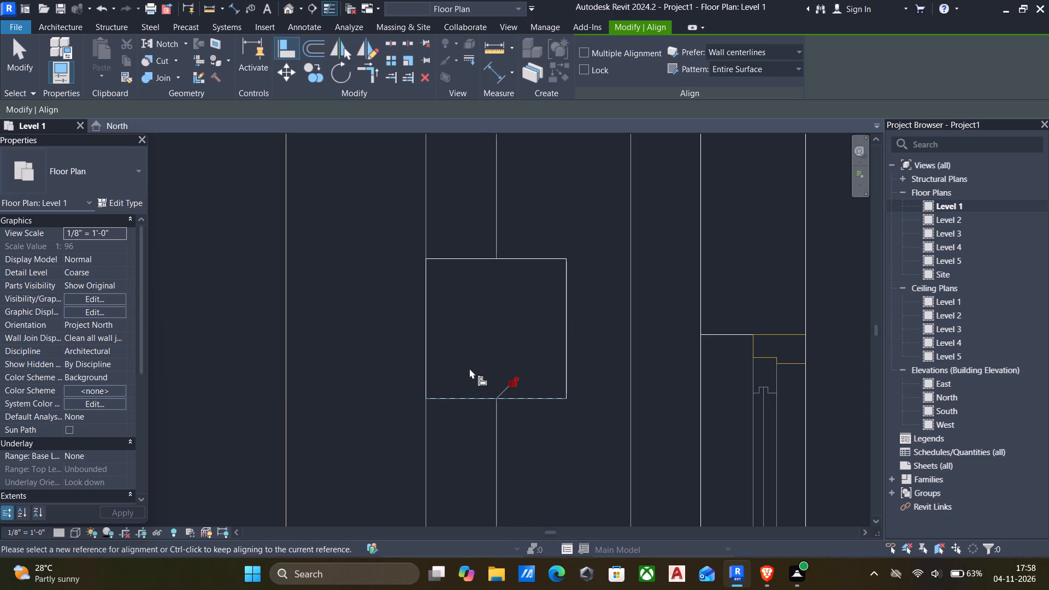
Check the remaining columns along the 43'-2" compound wall against their CAD outlines and finish aligning.
scroll(472, 367, "down", 12)
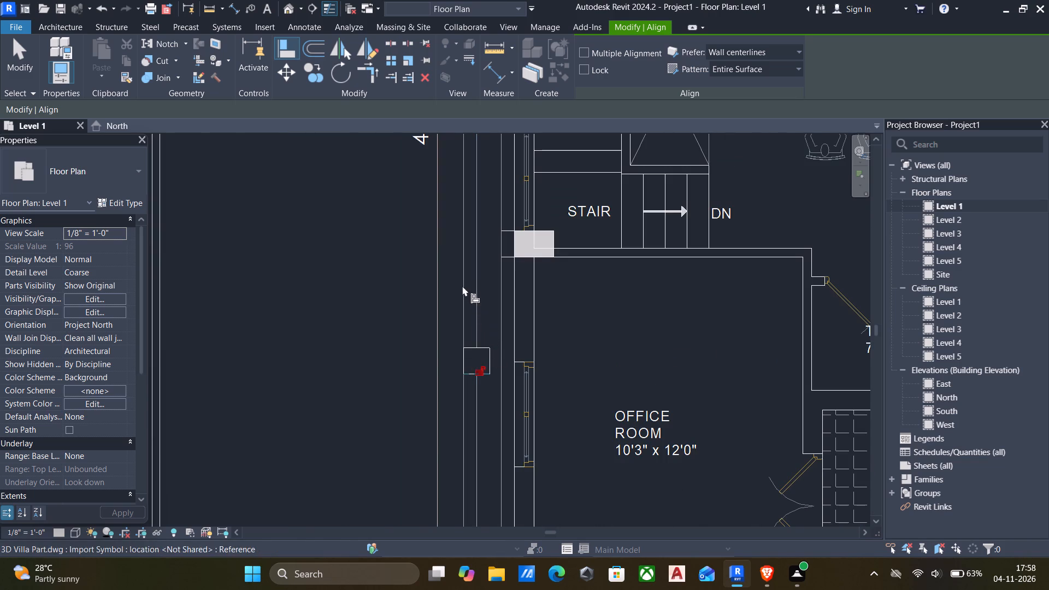
scroll(462, 284, "down", 4)
middle_click_drag(462, 286, 484, 382)
scroll(485, 269, "up", 3)
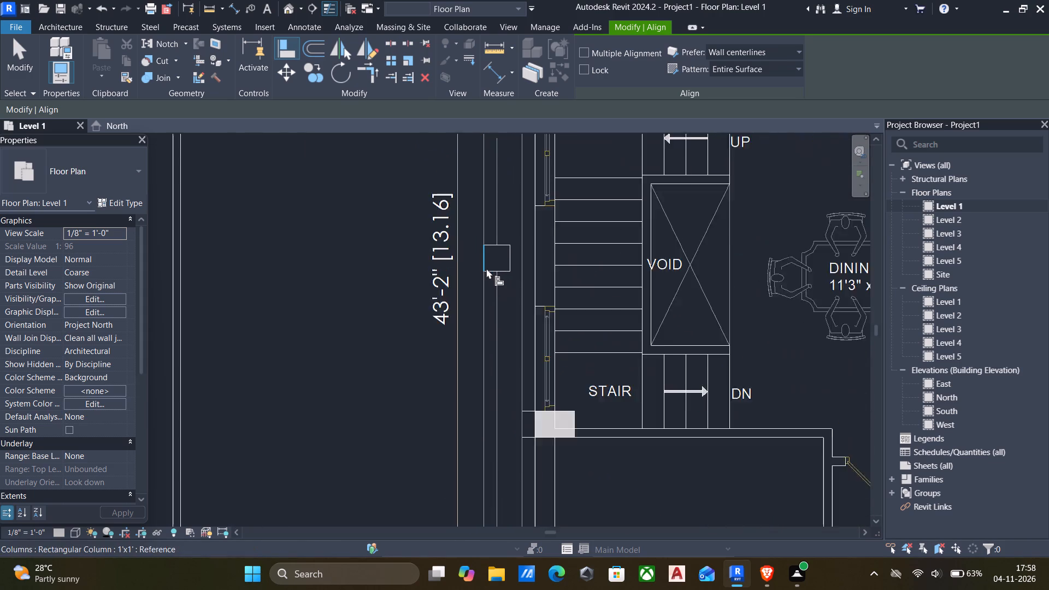
scroll(486, 268, "up", 7)
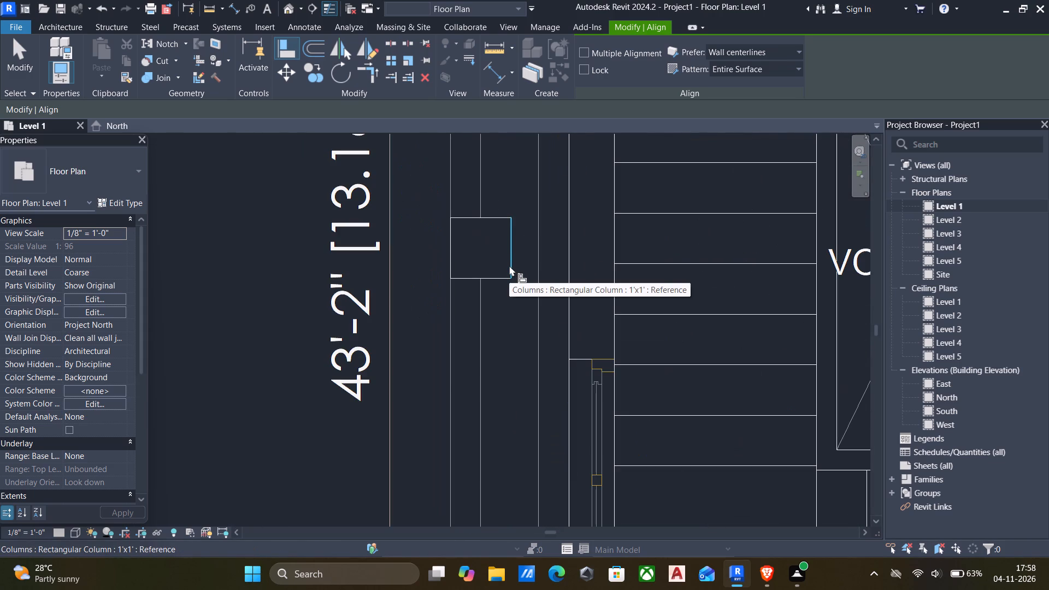
scroll(512, 268, "down", 7)
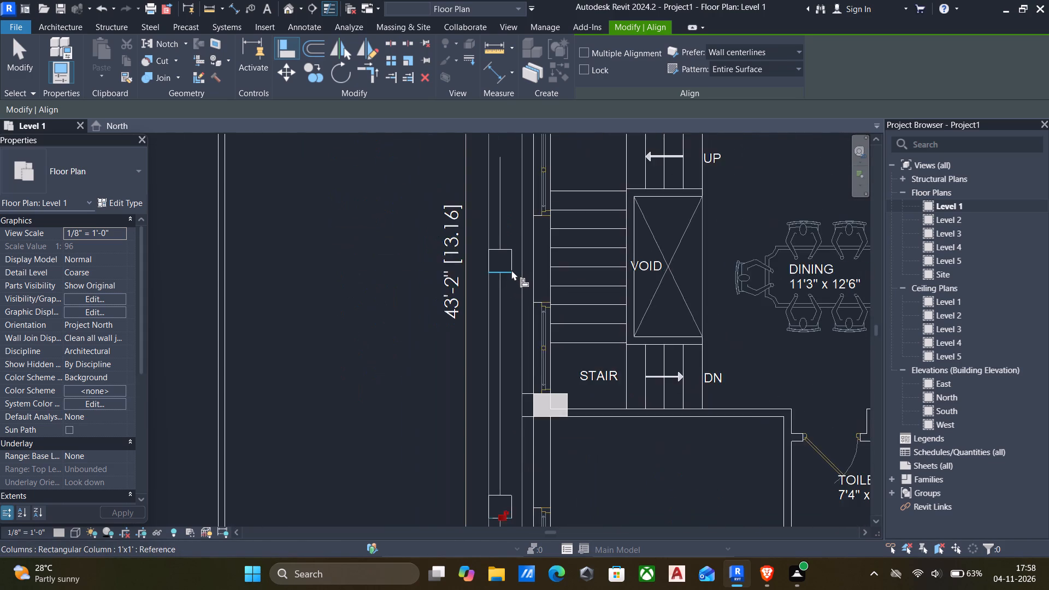
scroll(511, 270, "down", 9)
middle_click_drag(512, 280, 493, 327)
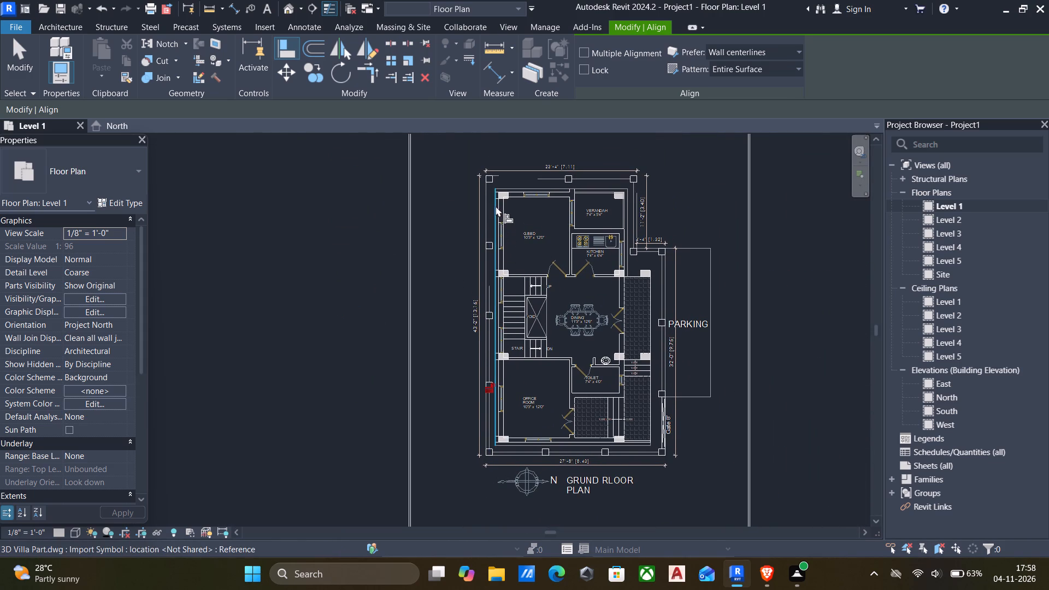
scroll(510, 279, "down", 2)
middle_click_drag(530, 310, 544, 290)
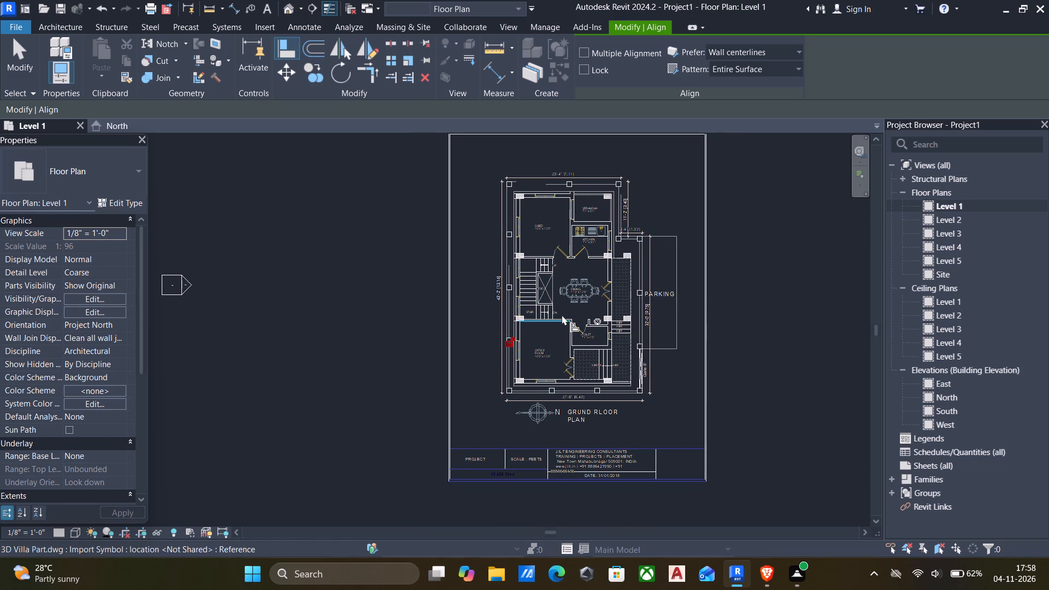
key("Escape")
Open the default 3D view and examine the compound-wall columns around the villa plan.
left_click(289, 8)
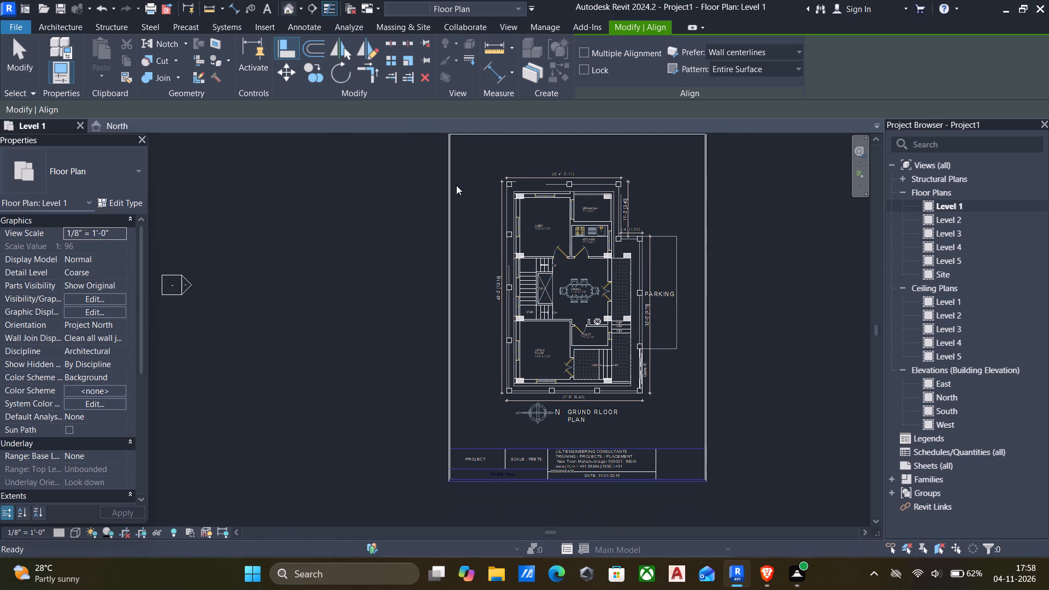
scroll(451, 355, "up", 5)
key("Escape")
scroll(482, 391, "up", 6)
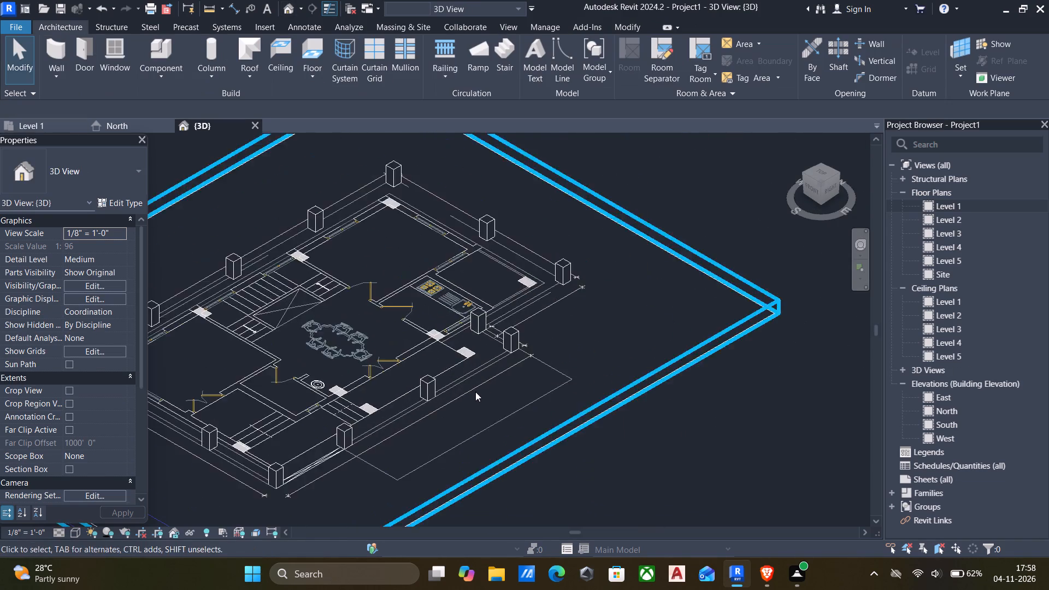
scroll(447, 390, "up", 5)
scroll(503, 380, "down", 6)
middle_click_drag(539, 380, 617, 363)
scroll(554, 359, "up", 4)
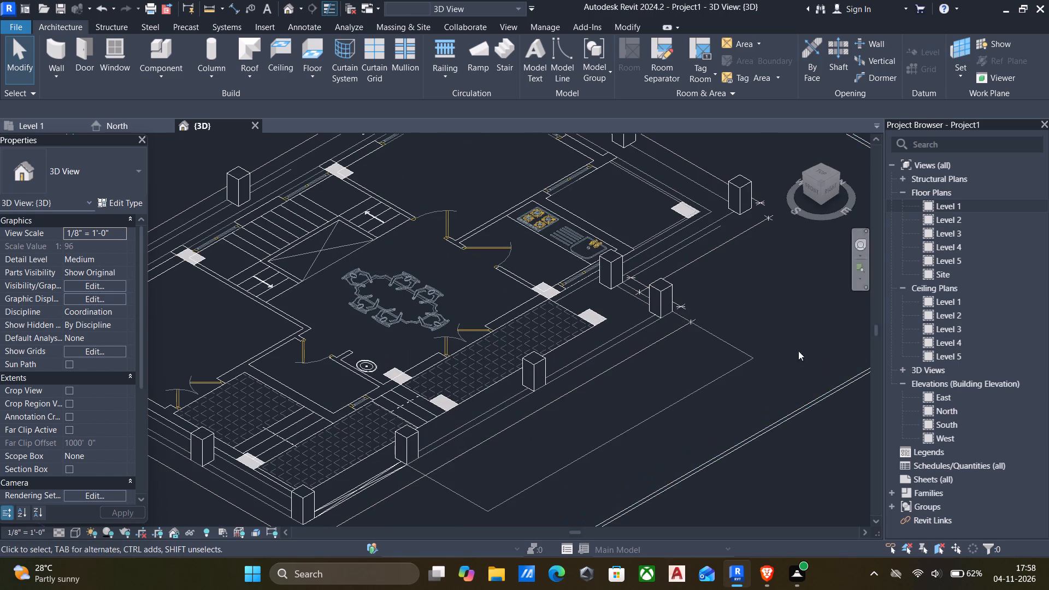
Select all the 1'x1' compound-wall columns and set their top level to Level 3 with a top offset of -6'.
scroll(576, 365, "down", 3)
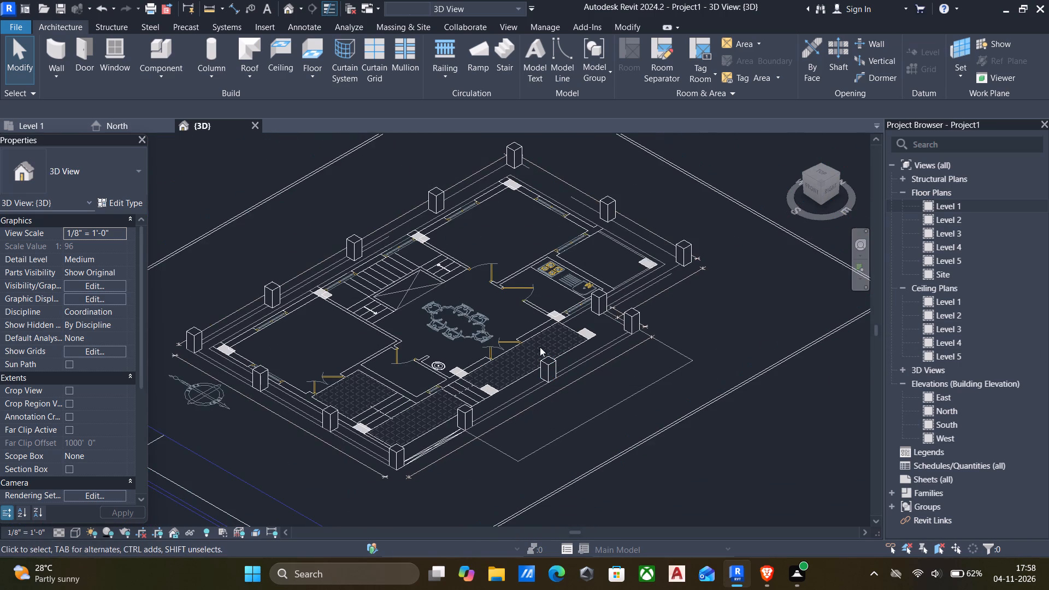
left_click(551, 356)
type("sa")
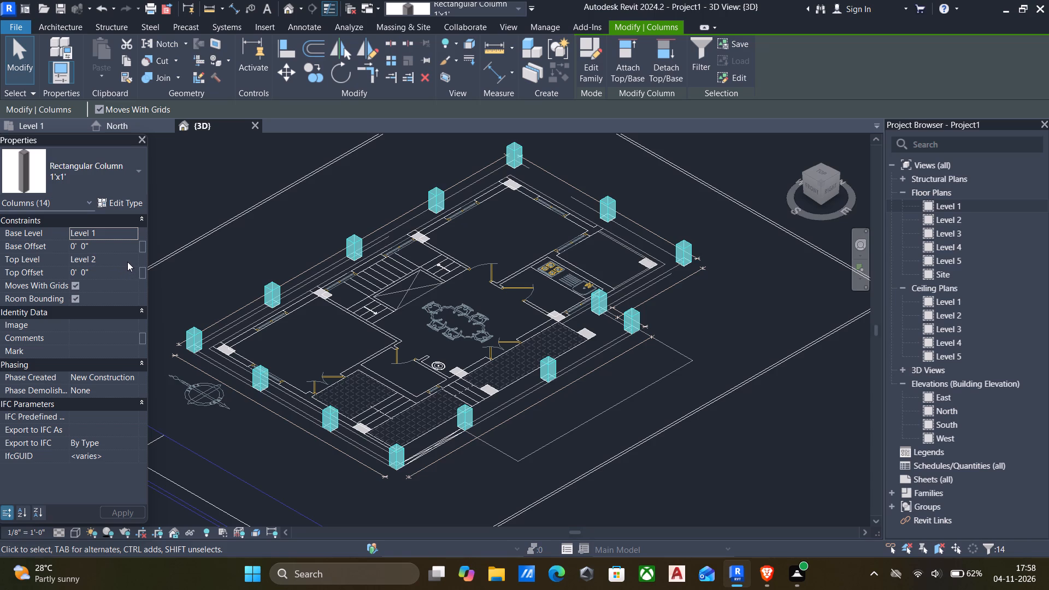
left_click(129, 261)
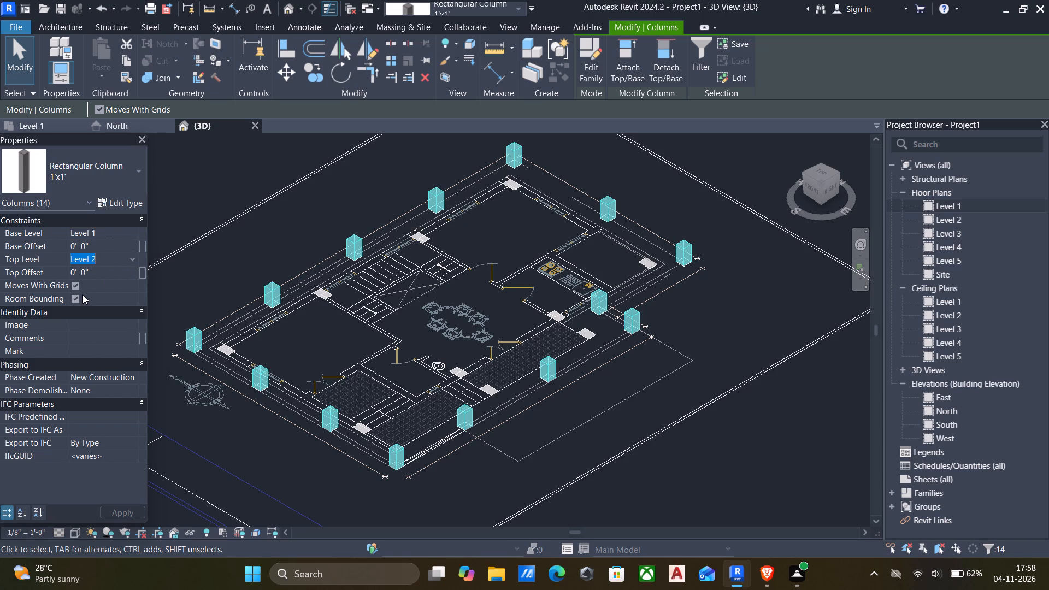
left_click(82, 294)
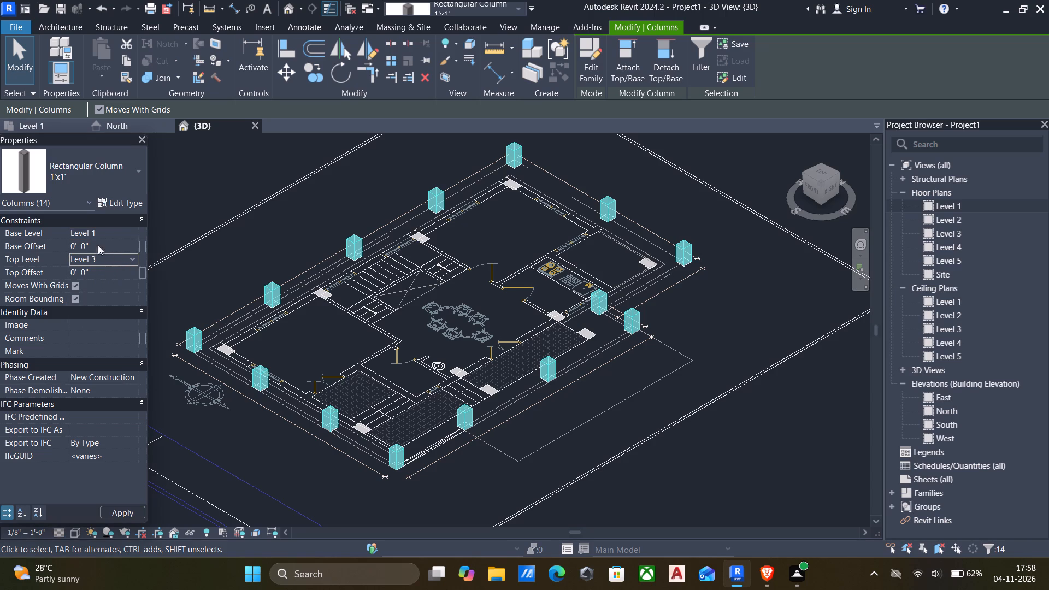
left_click(105, 272)
type("6'")
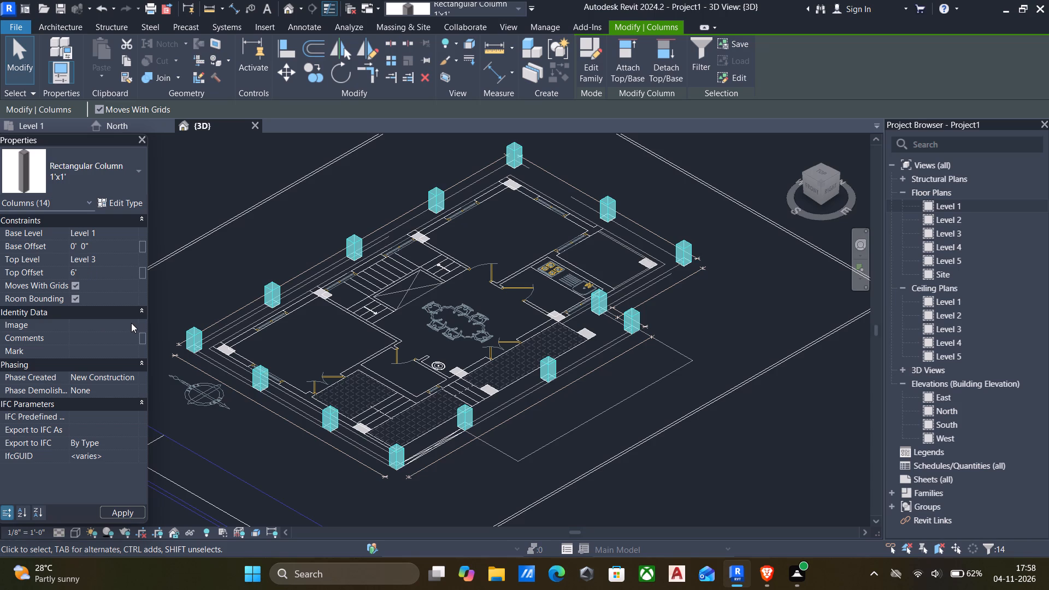
key("BackSpace")
key("BackSpace")
key("BackSpace")
key("BackSpace")
type("-6")
key("apostrophe")
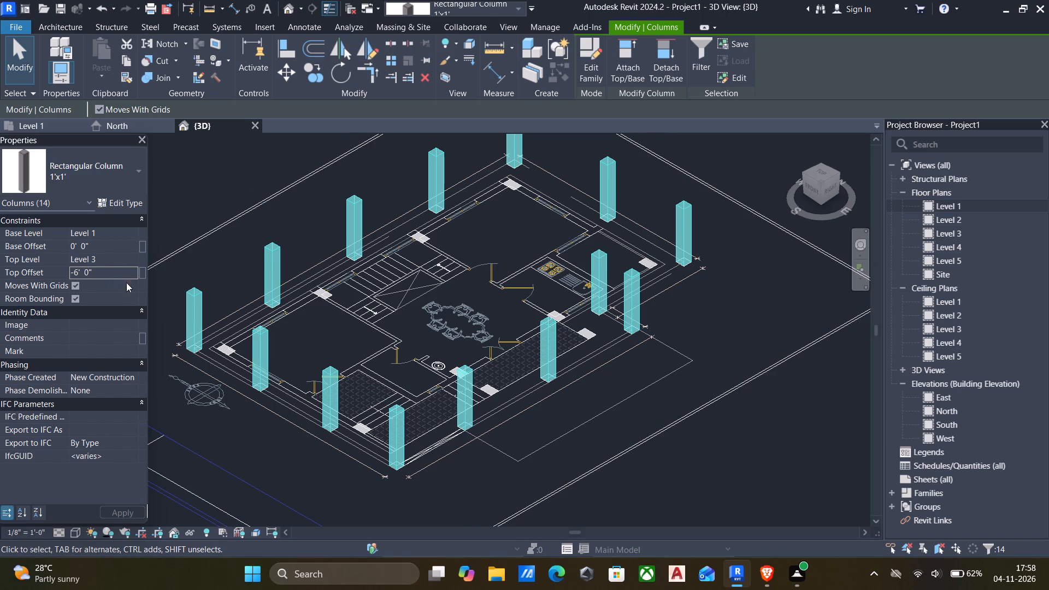
key("Escape")
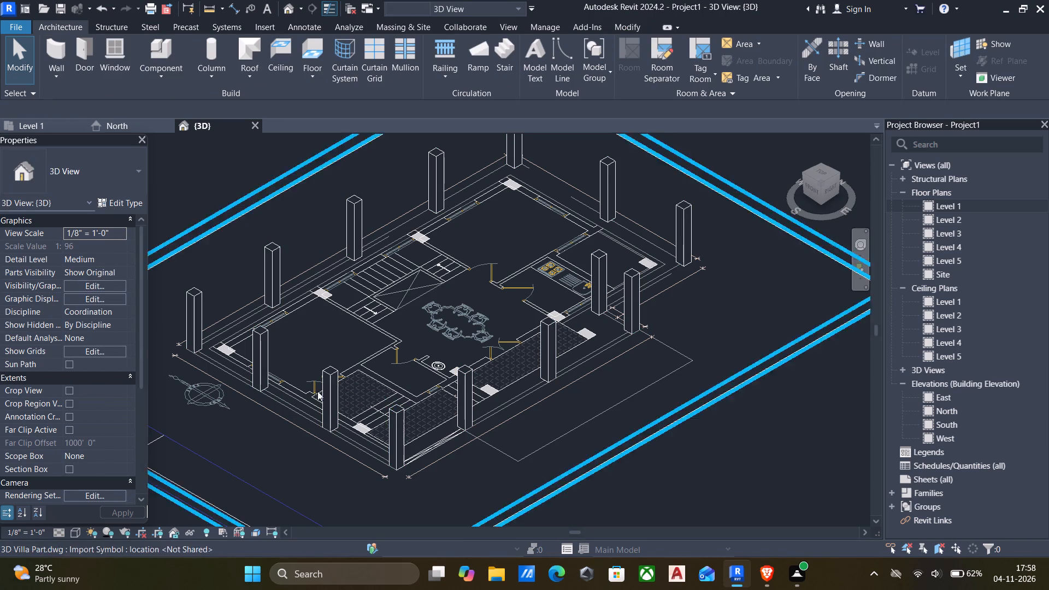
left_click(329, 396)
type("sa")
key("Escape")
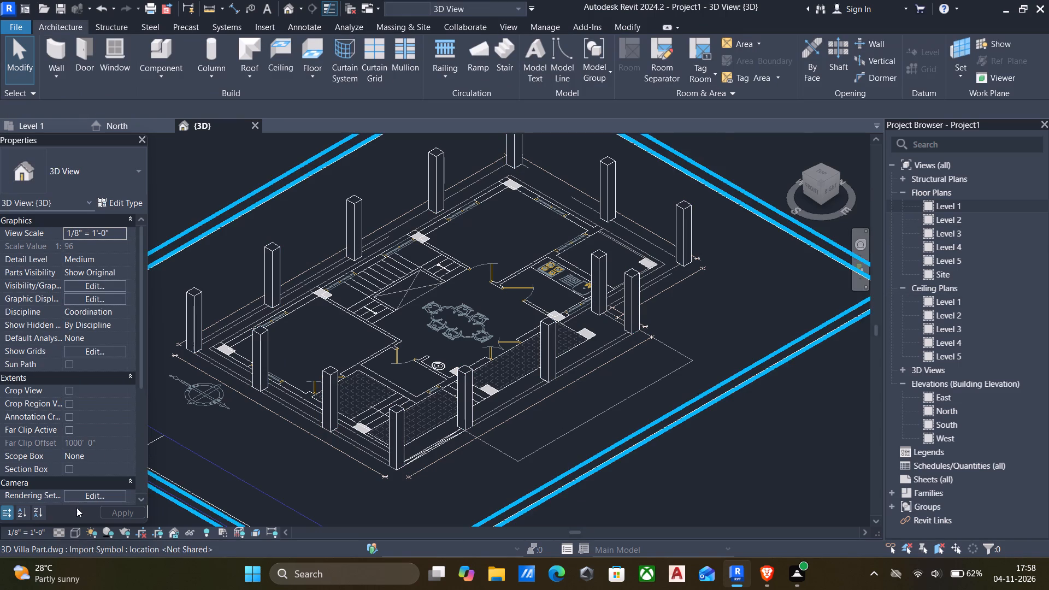
Set the 3D view's visual style to Shaded and view the columns from a lower angle.
left_click(72, 529)
left_click(81, 476)
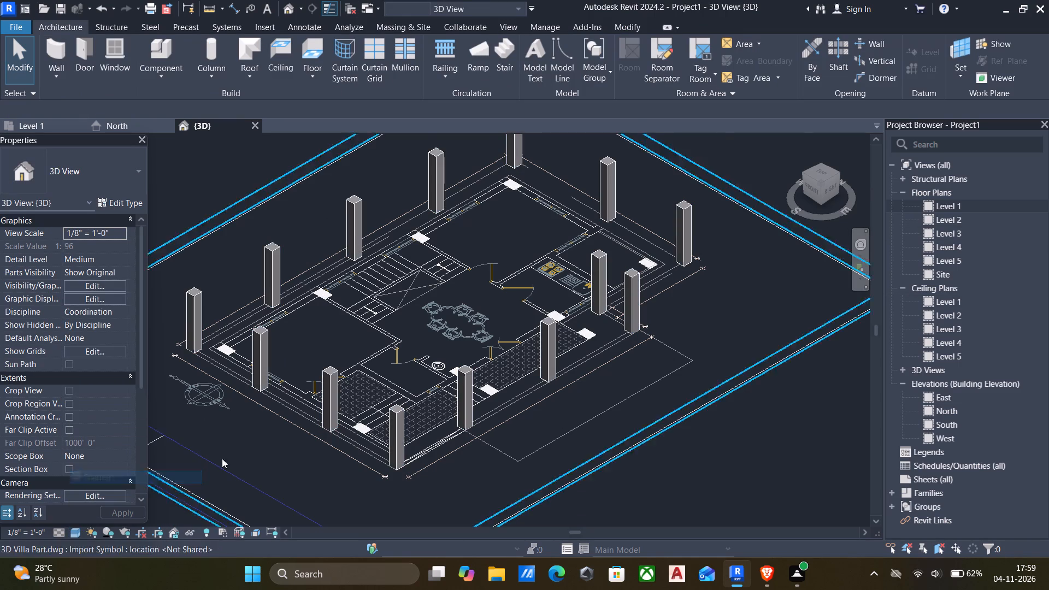
scroll(335, 396, "down", 6)
middle_click_drag(335, 404, 324, 326, "shift")
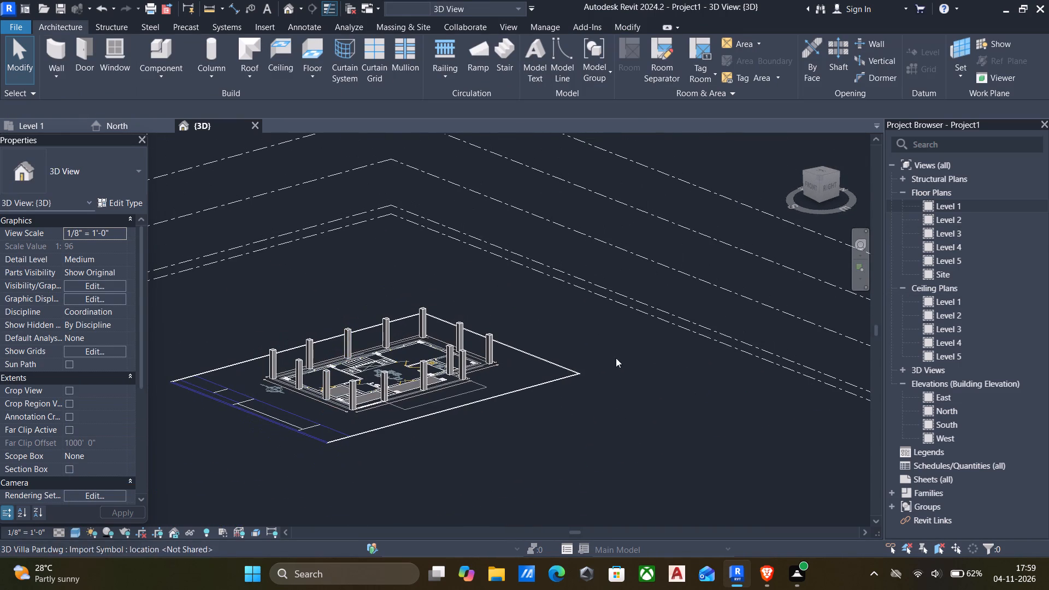
Open the South elevation and check the column heights against the levels.
double_click(932, 426)
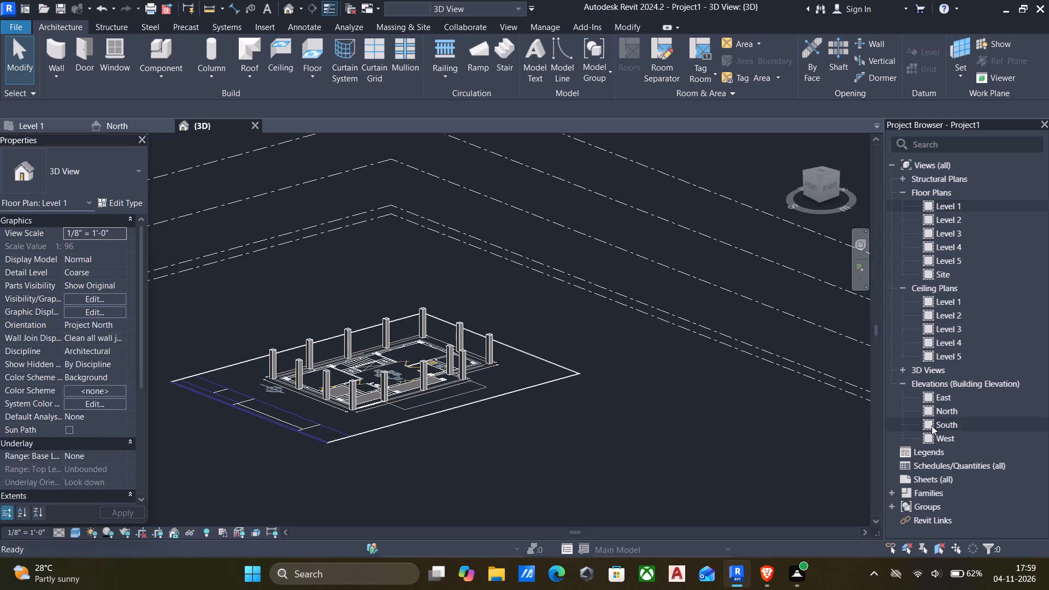
scroll(453, 397, "up", 4)
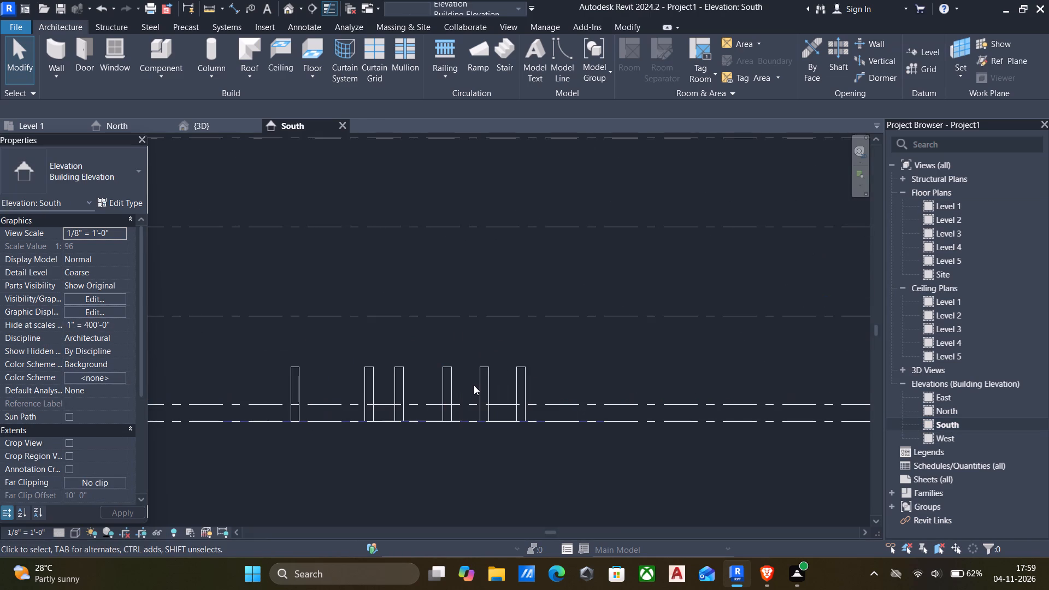
scroll(326, 404, "down", 4)
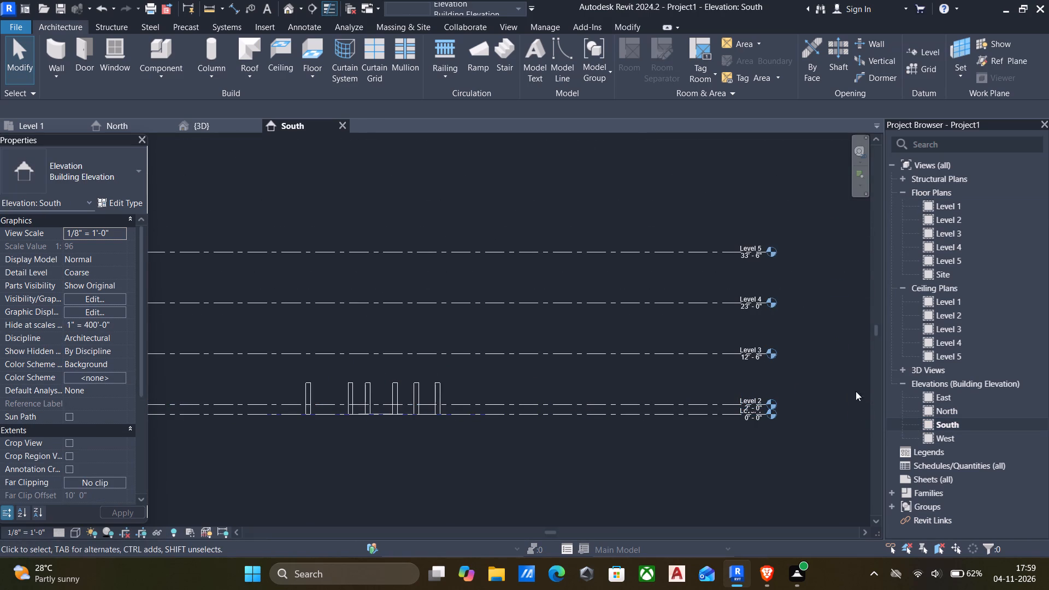
In the Level 1 floor plan, start the Wall tool and duplicate the Generic - 8" type as 6" wall.
double_click(928, 205)
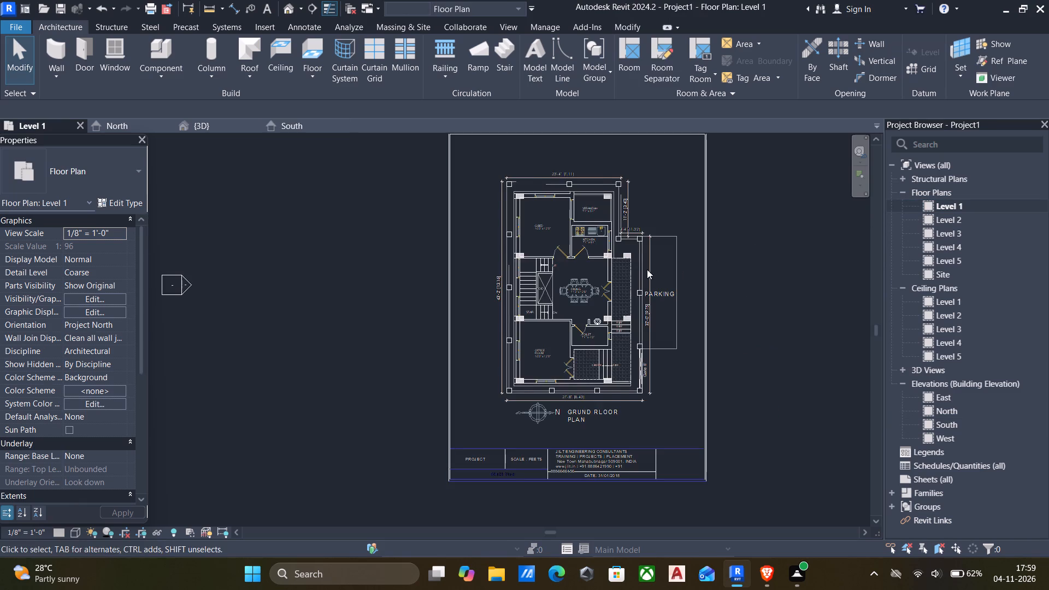
scroll(645, 270, "down", 1)
scroll(541, 250, "up", 12)
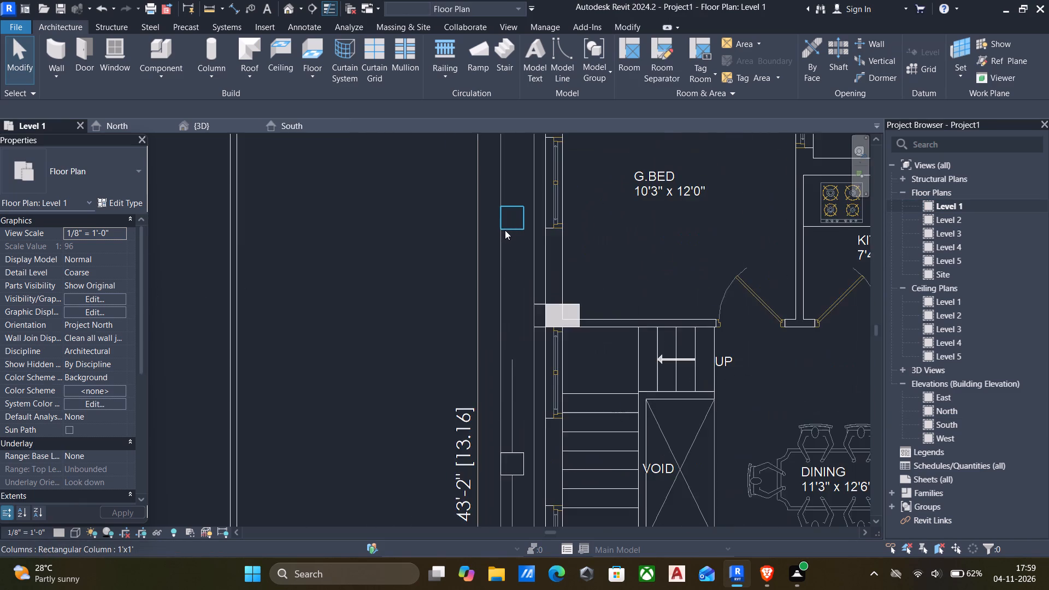
scroll(506, 232, "down", 5)
middle_click_drag(510, 237, 518, 308)
scroll(518, 308, "up", 1)
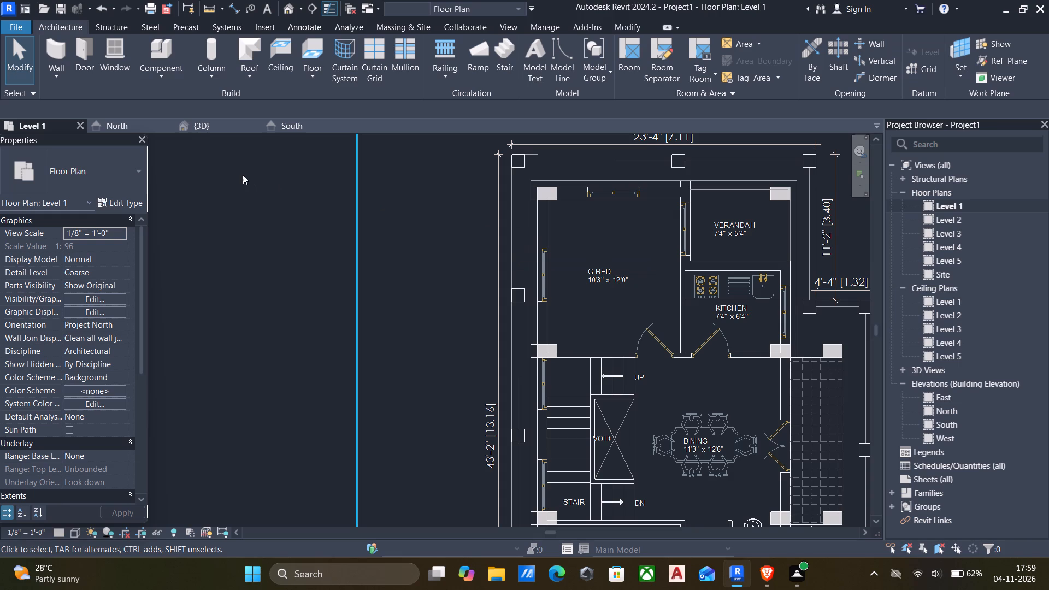
type("wa")
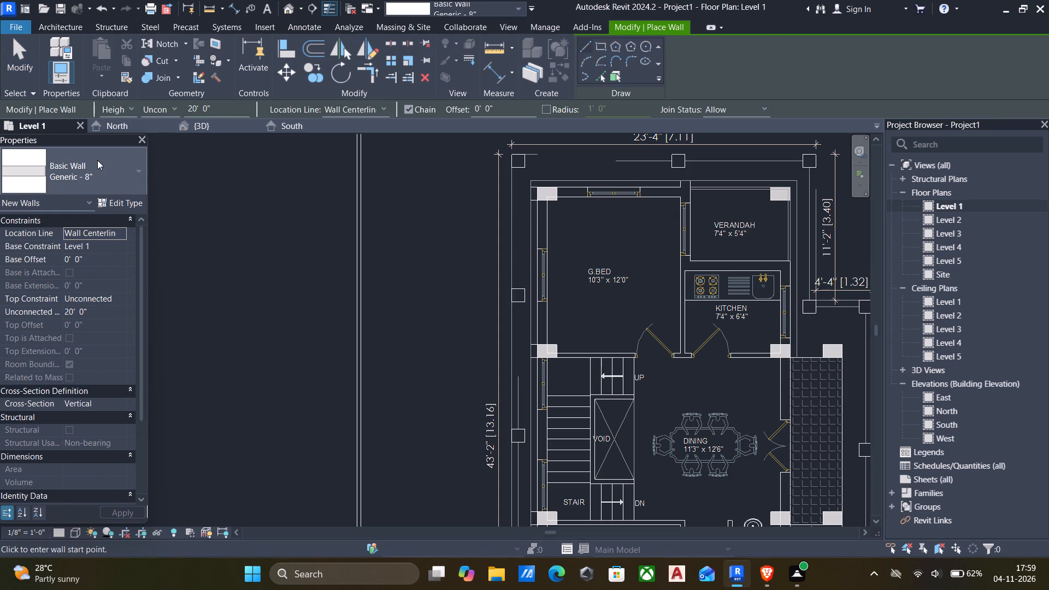
left_click(115, 200)
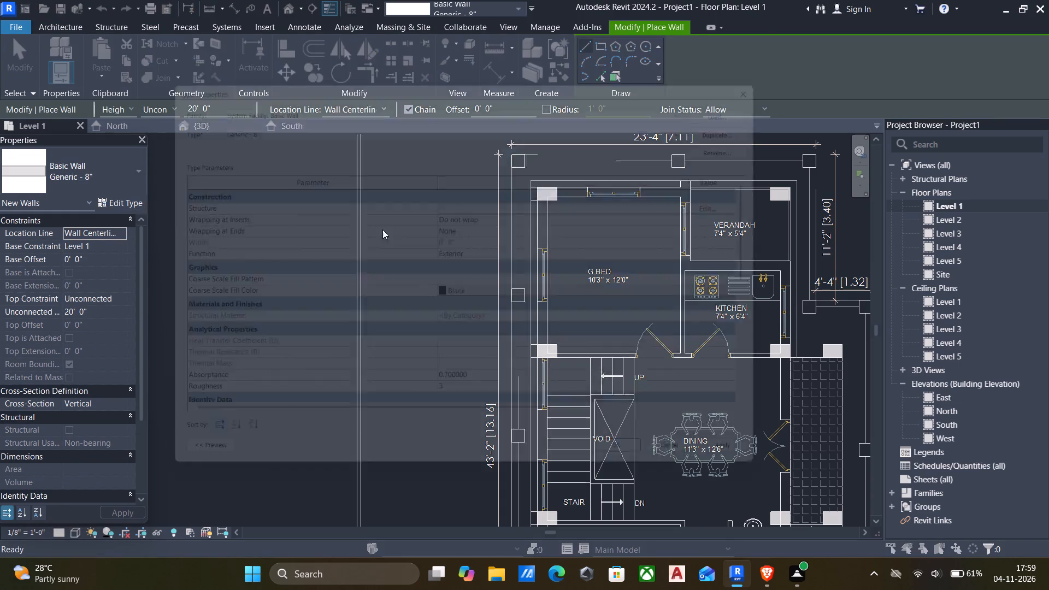
left_click(745, 115)
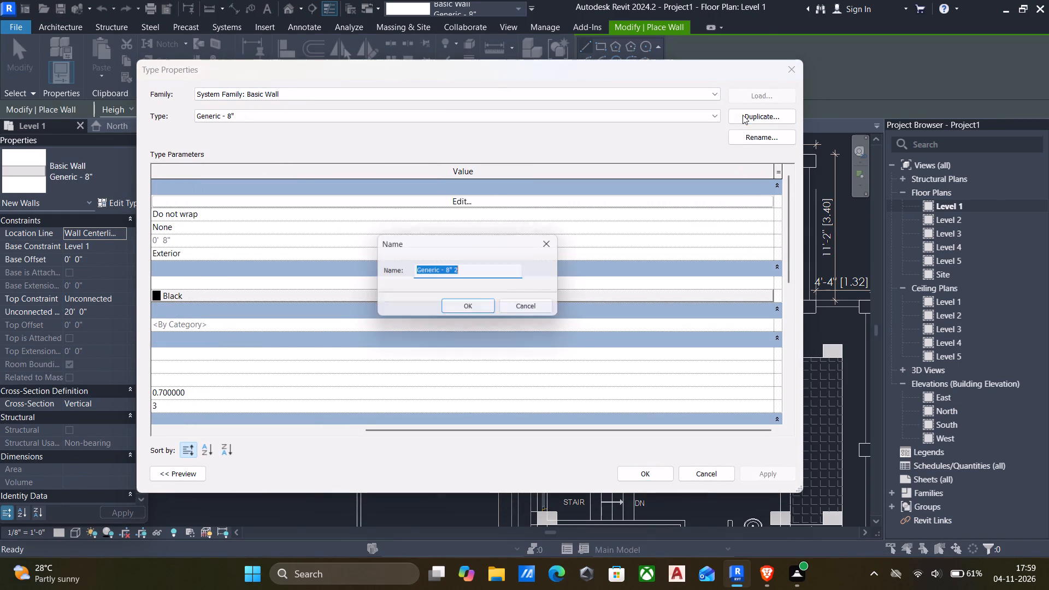
key("BackSpace")
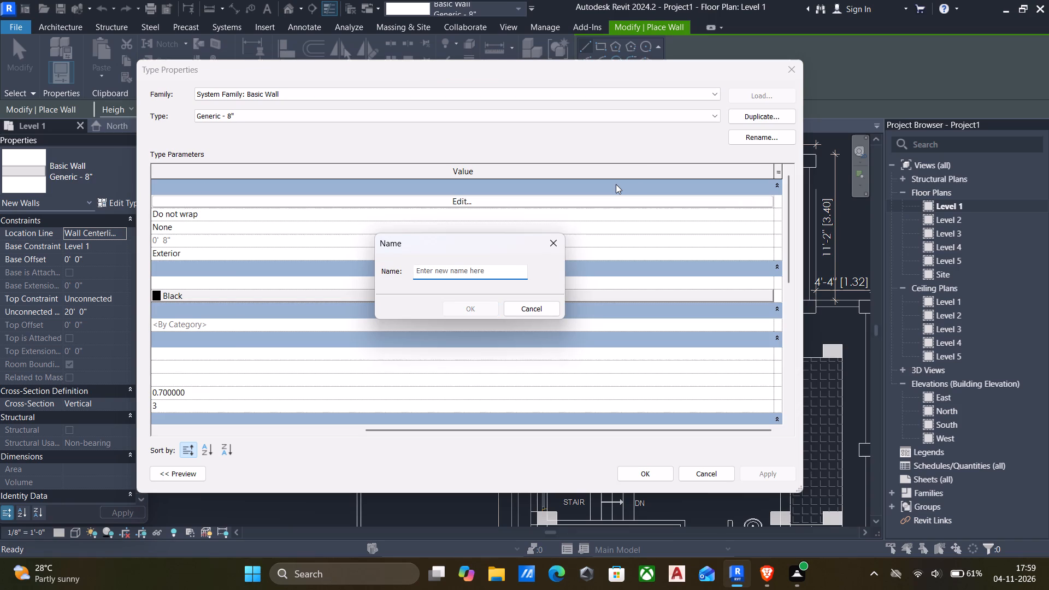
key("6")
key("shift+quotedbl")
key("space")
type("wall")
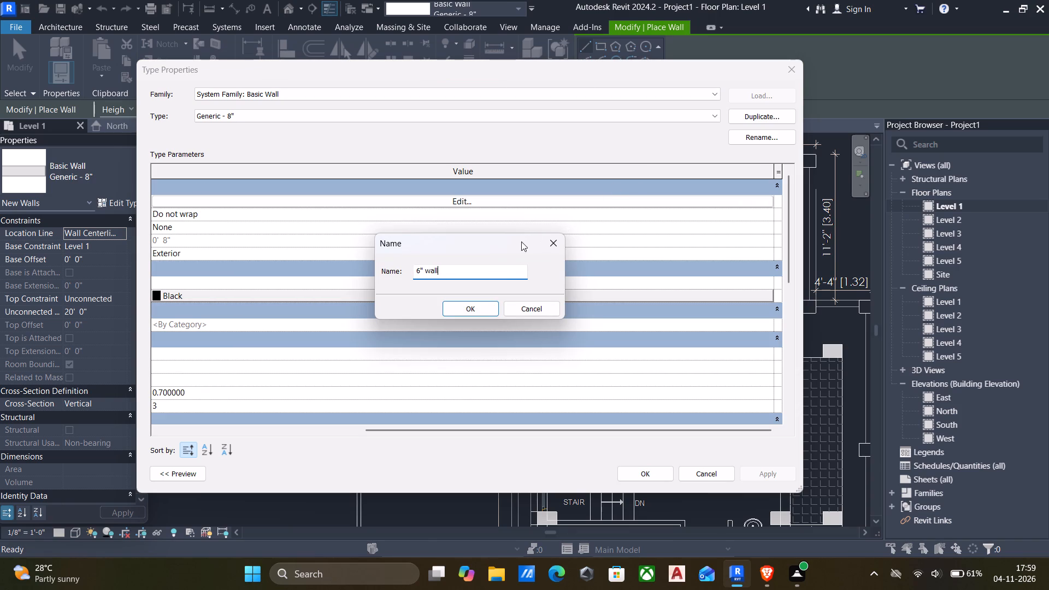
left_click(473, 308)
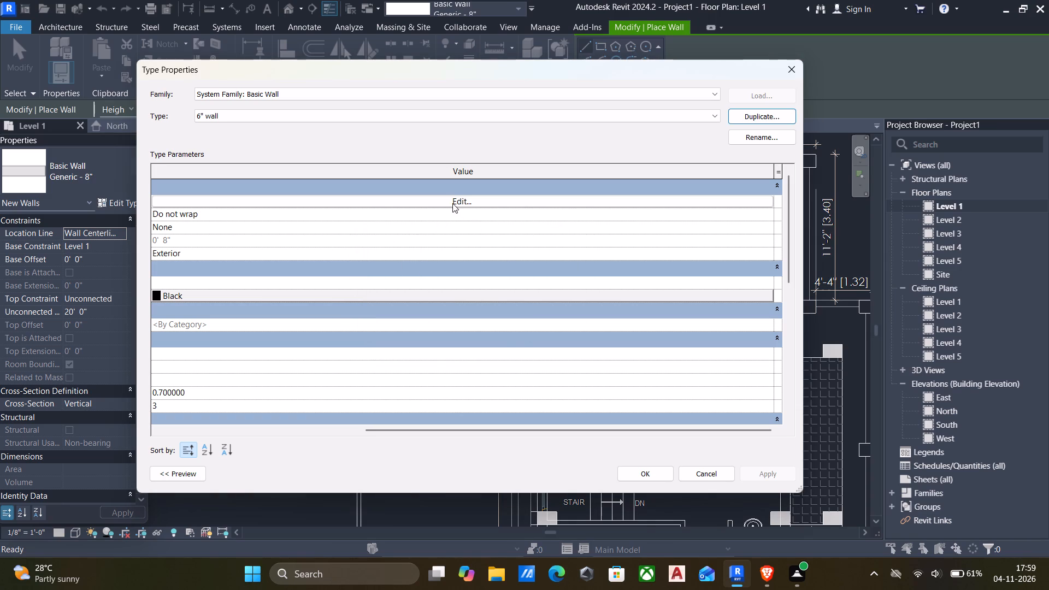
Set the structure layer thickness of the 6" wall type to 6" and apply the type.
left_click(452, 203)
left_click(479, 202)
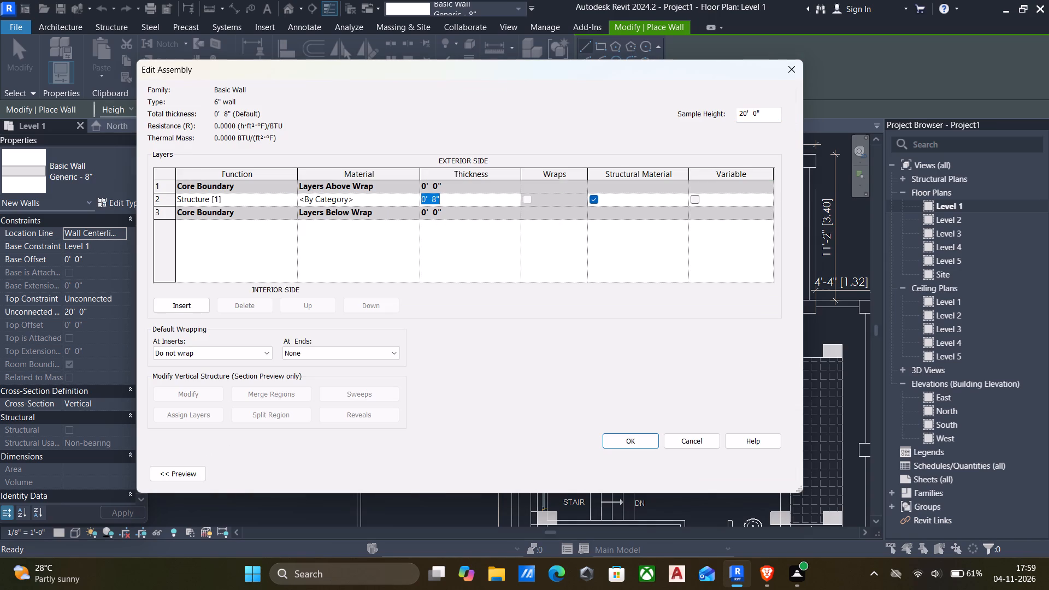
type("6\"")
key("Return")
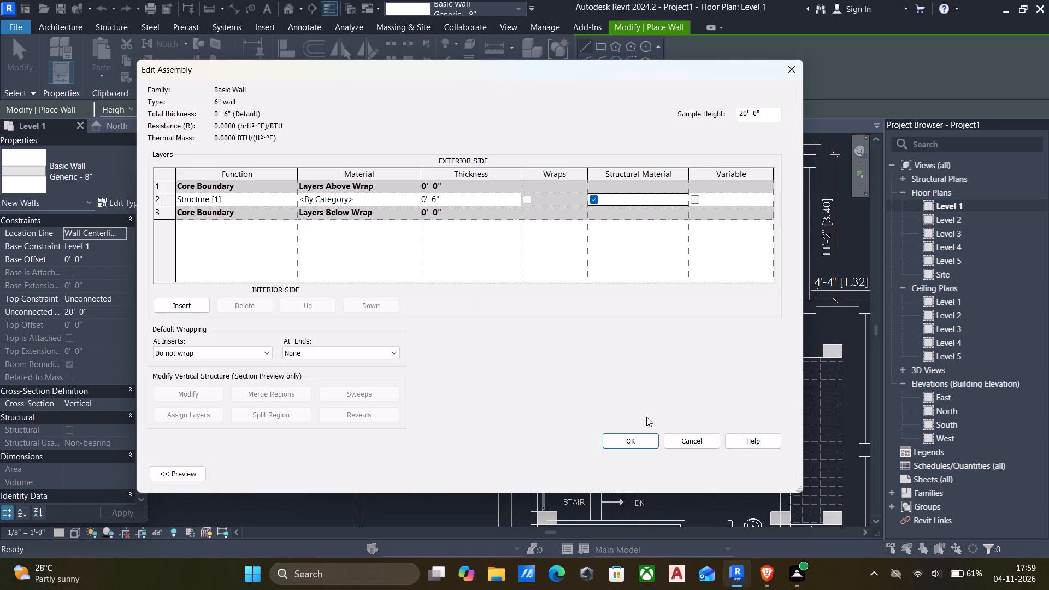
left_click(629, 435)
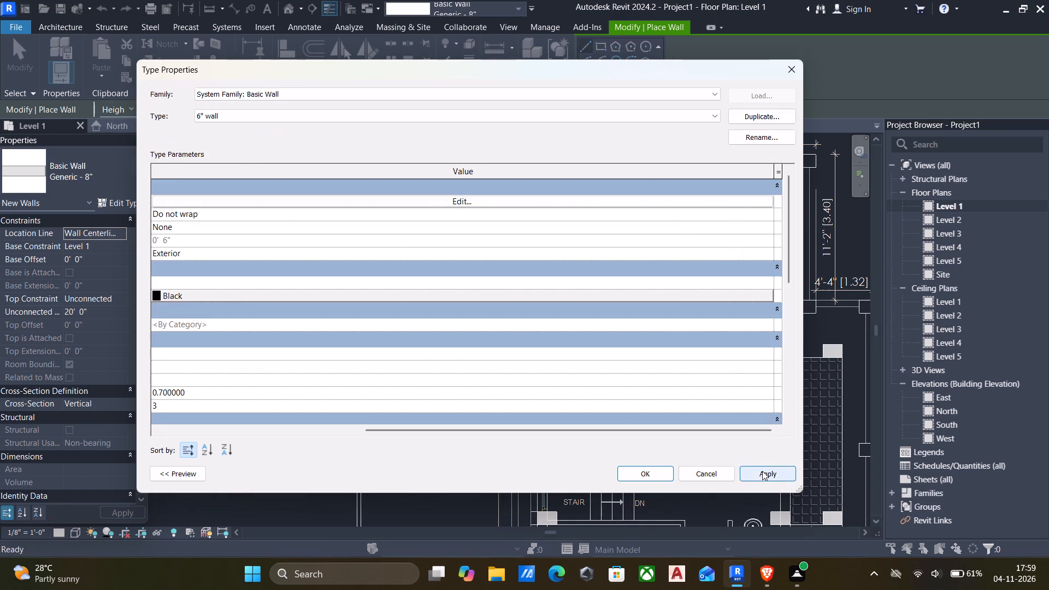
left_click(760, 471)
left_click(644, 472)
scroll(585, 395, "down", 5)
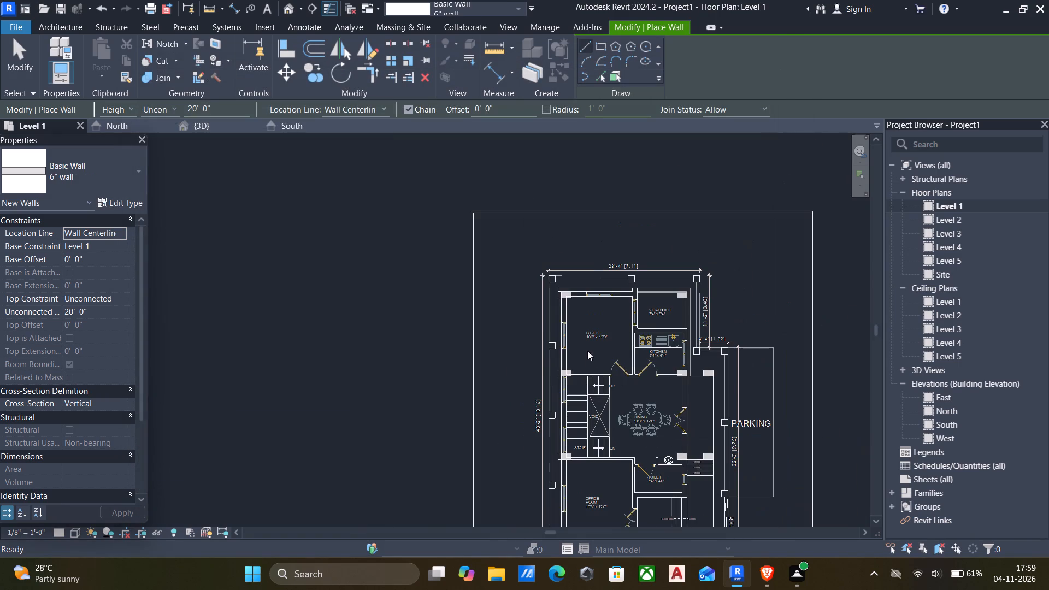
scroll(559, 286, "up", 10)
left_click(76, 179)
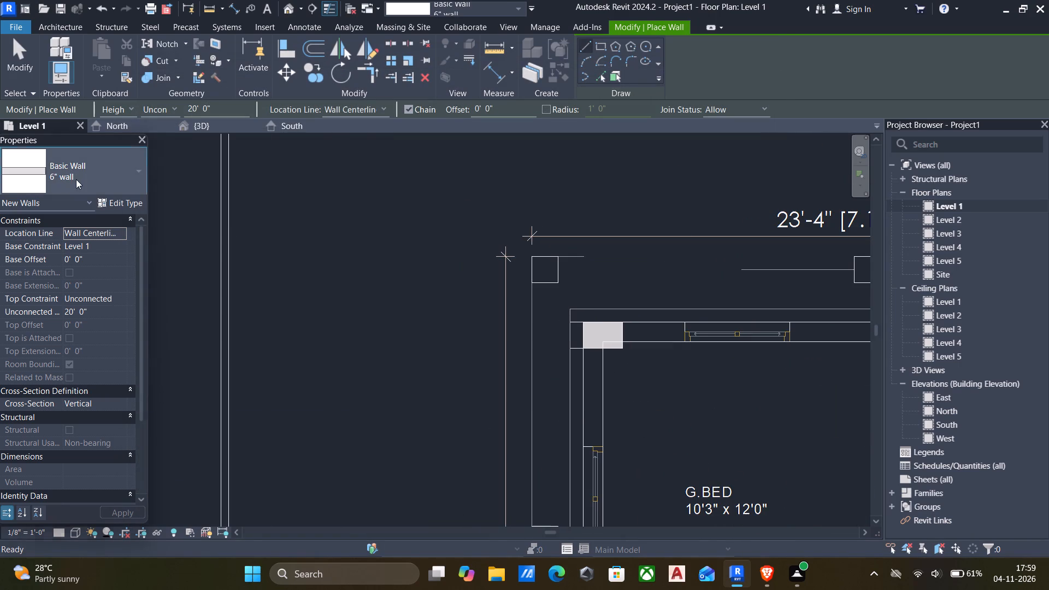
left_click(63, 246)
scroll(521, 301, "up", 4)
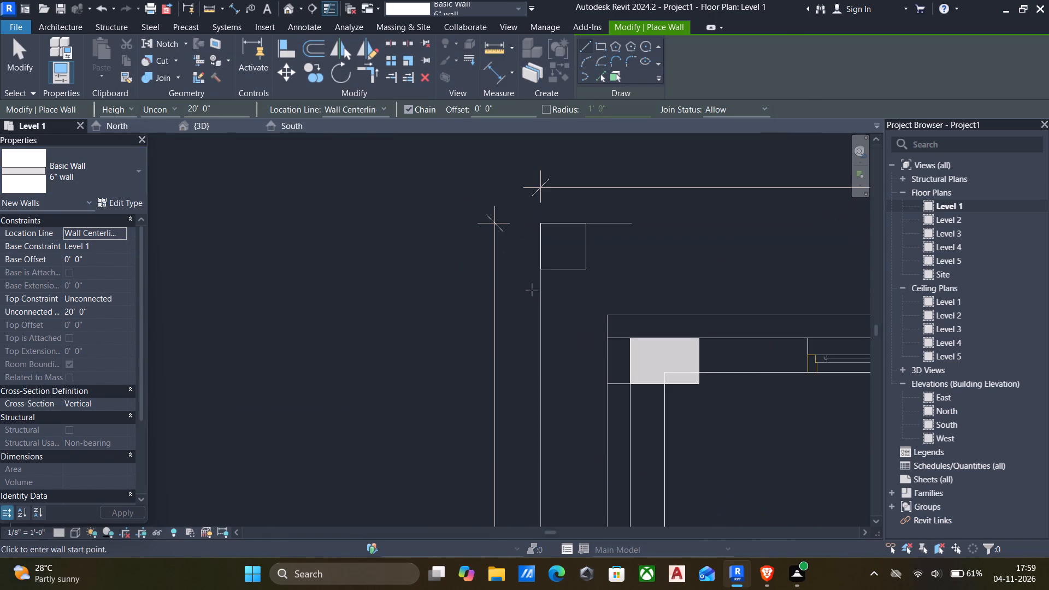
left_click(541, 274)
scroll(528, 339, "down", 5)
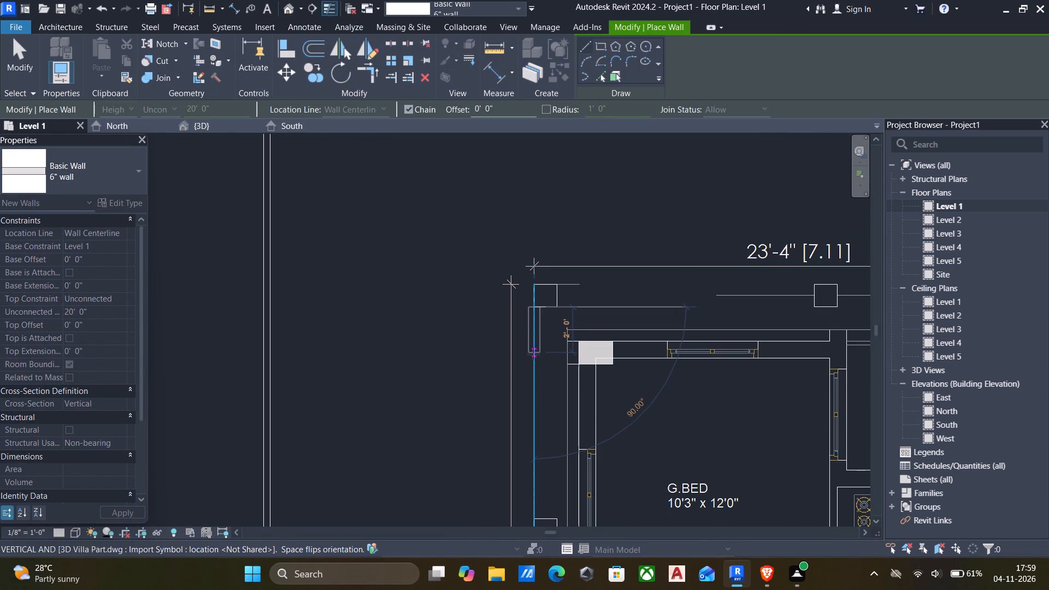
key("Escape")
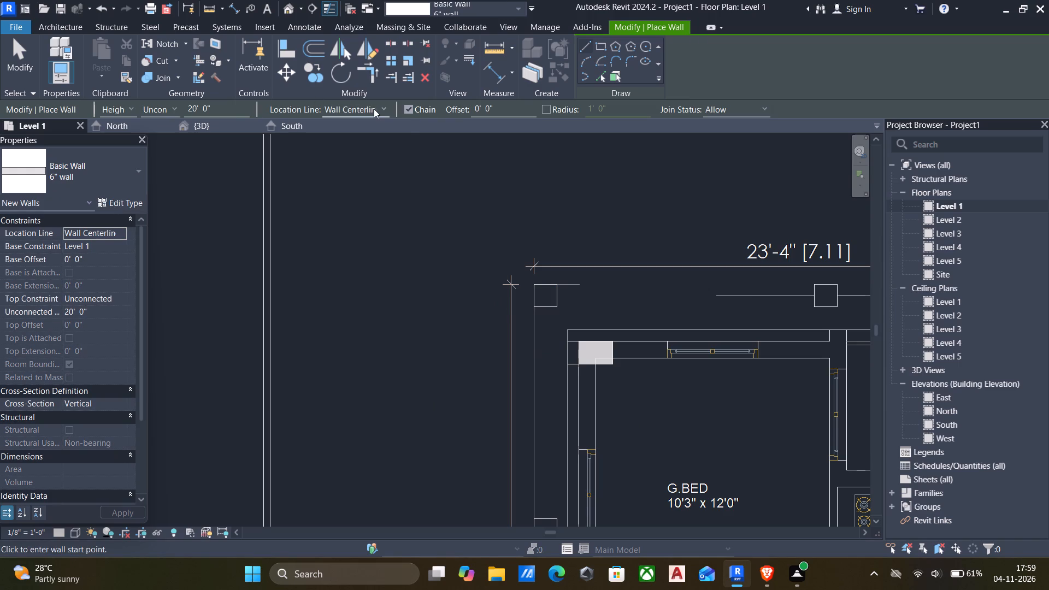
Set the new walls' location line to Finish Face: Exterior, top constraint to Level 3 and top offset to -6'.
left_click(374, 109)
left_click(367, 141)
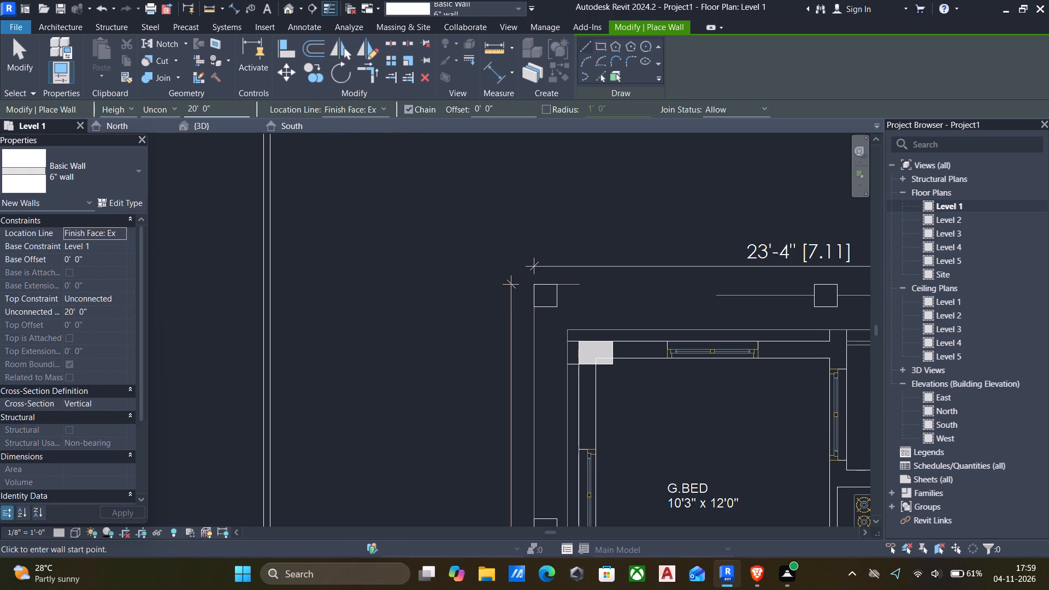
left_click(169, 109)
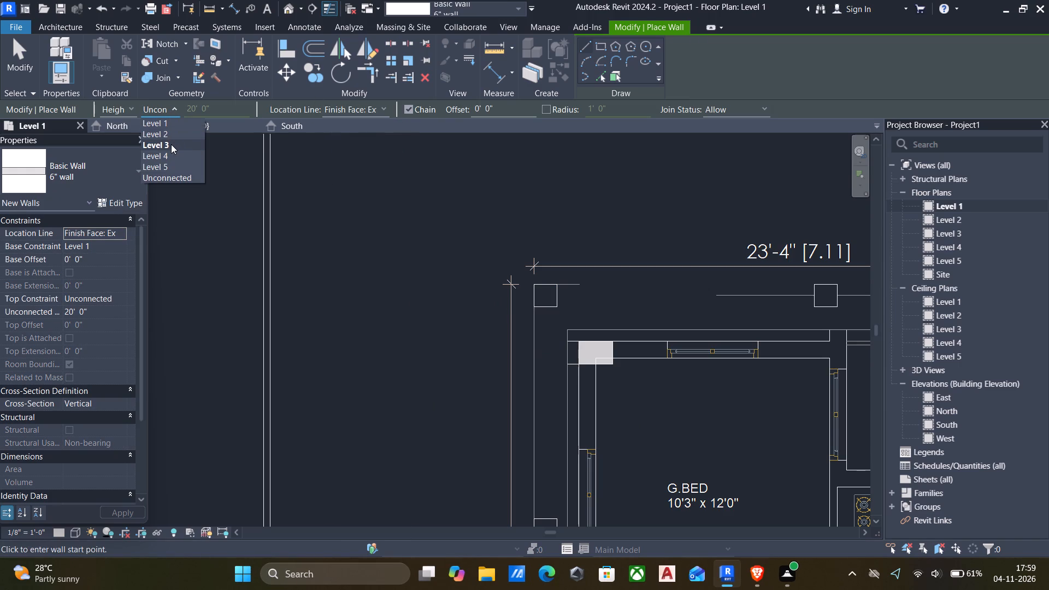
left_click(170, 144)
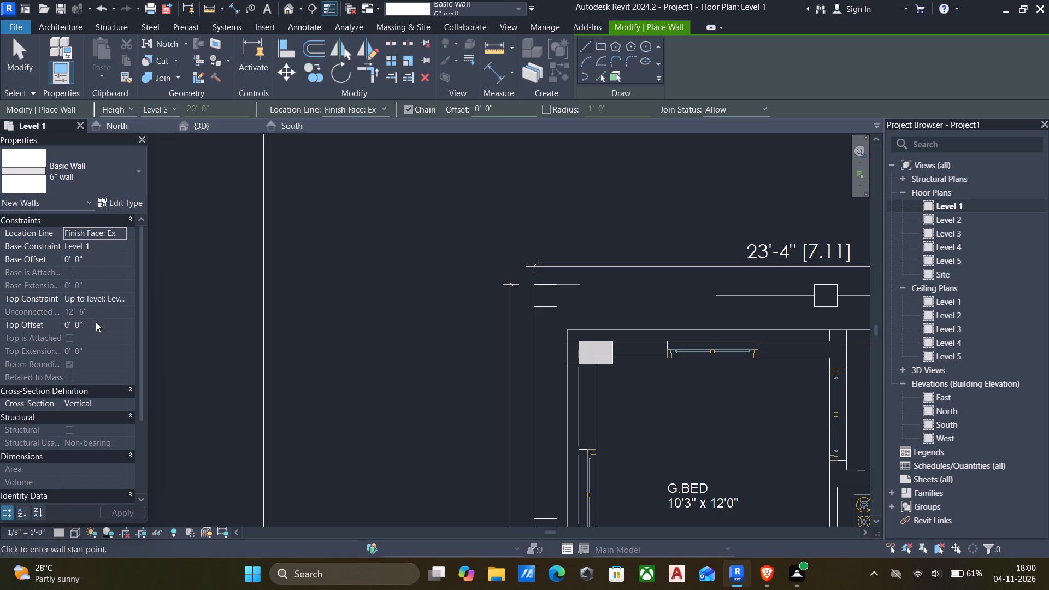
left_click(95, 323)
type("-6'")
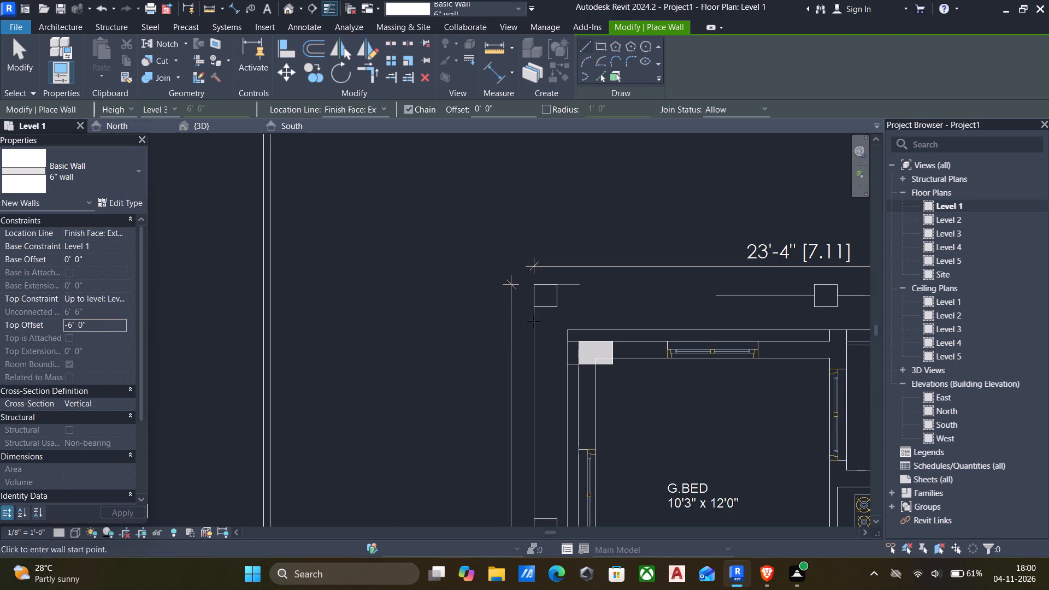
Draw the compound wall flush with the outer column faces along the 43'-2" side, from the G.BED corner column to the office corner column.
scroll(544, 312, "up", 5)
left_click(526, 305)
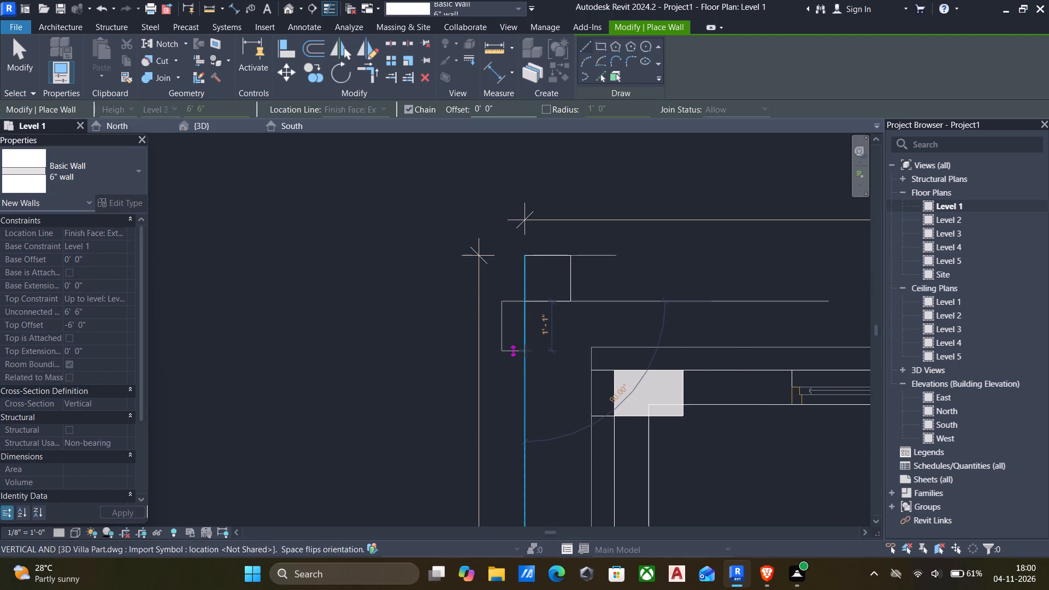
key("space")
scroll(525, 356, "down", 6)
middle_click_drag(526, 366, 527, 326)
middle_click_drag(527, 372, 526, 322)
scroll(520, 371, "down", 6)
middle_click_drag(519, 374, 520, 335)
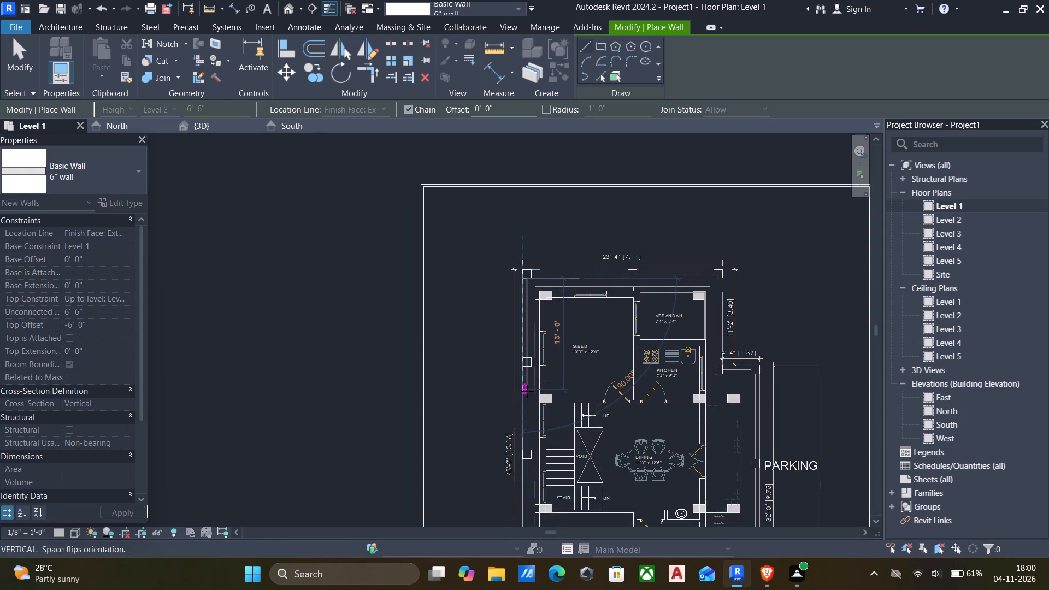
middle_click_drag(527, 391, 522, 346)
middle_click_drag(521, 399, 520, 340)
middle_click_drag(520, 412, 518, 369)
middle_click_drag(520, 411, 515, 368)
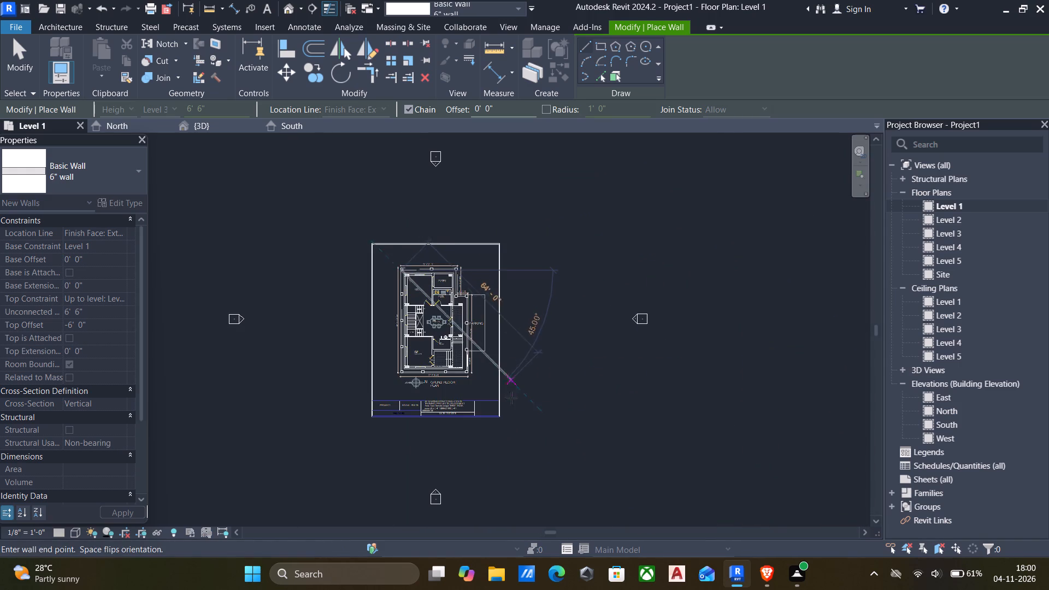
scroll(393, 382, "up", 20)
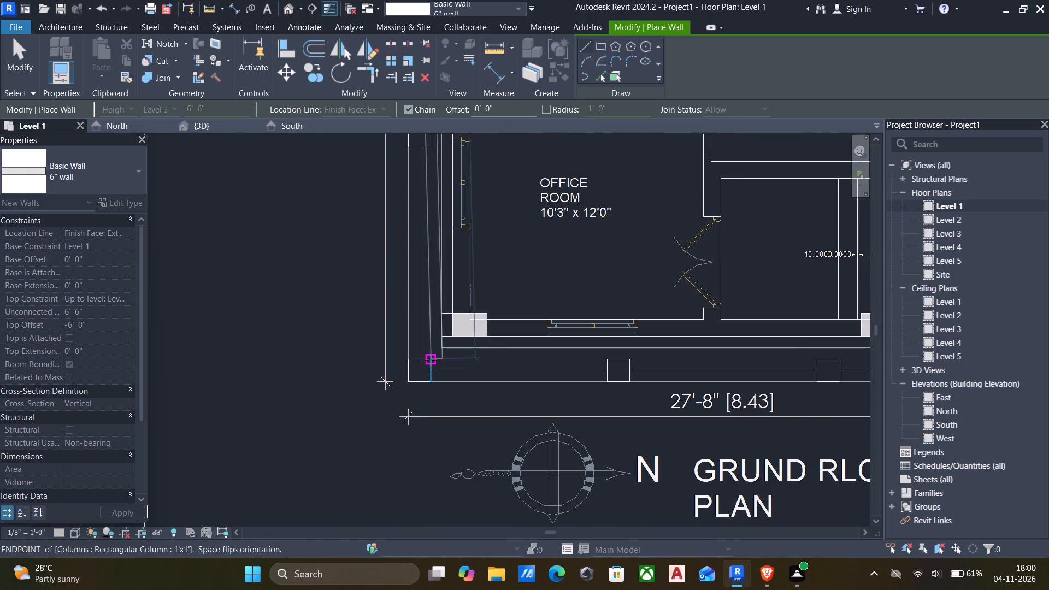
scroll(431, 360, "up", 2)
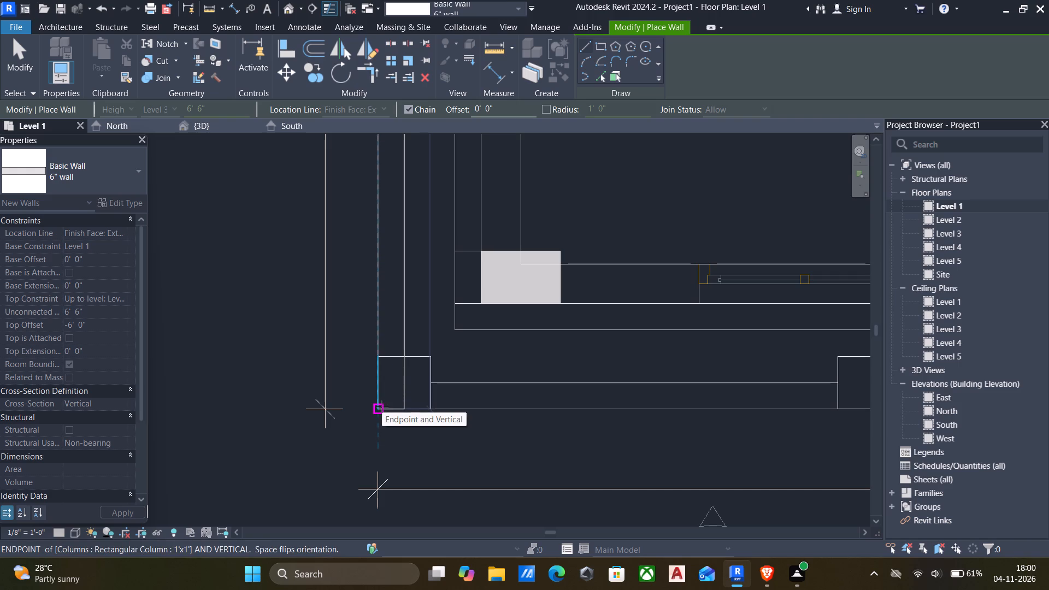
left_click(382, 406)
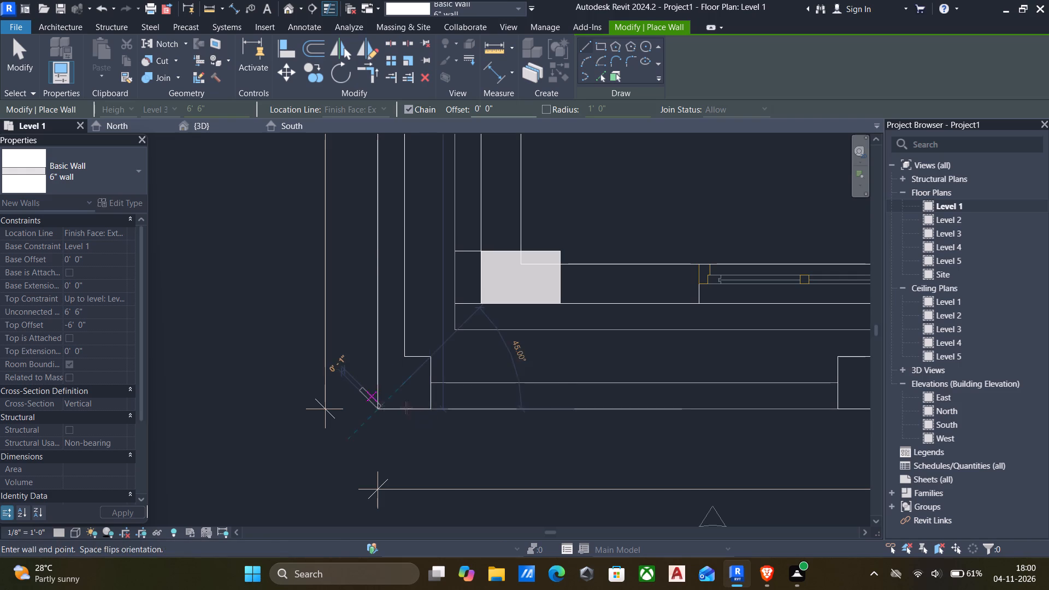
key("Escape")
Draw the compound wall along the outer column faces of the 27'-8" side, from the office corner column to the gate-side corner column.
left_click(434, 409)
key("space")
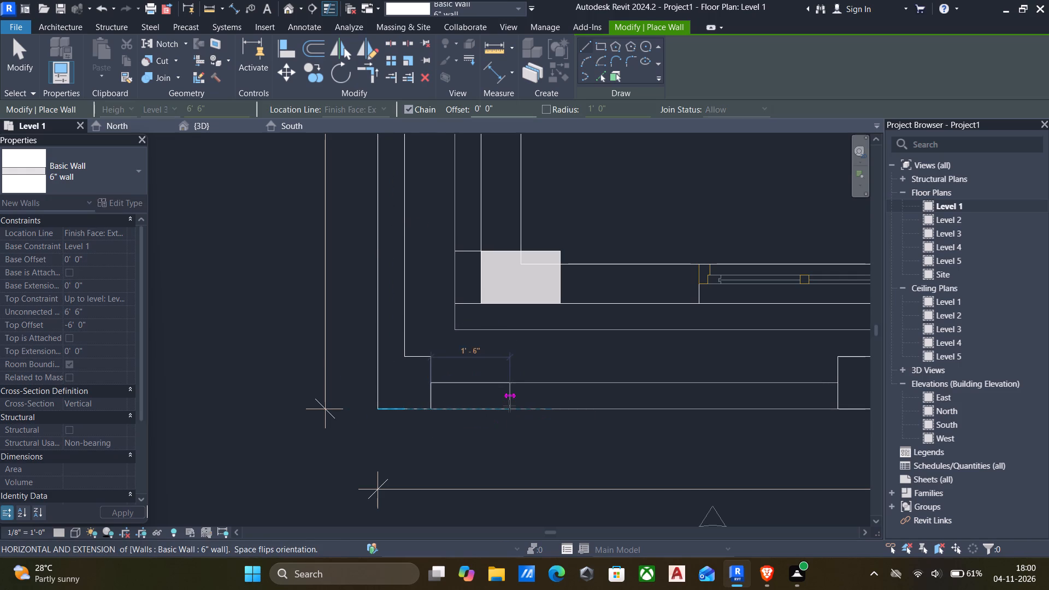
scroll(511, 405, "down", 6)
middle_click_drag(509, 406, 412, 397)
scroll(592, 406, "down", 4)
middle_click_drag(593, 406, 512, 405)
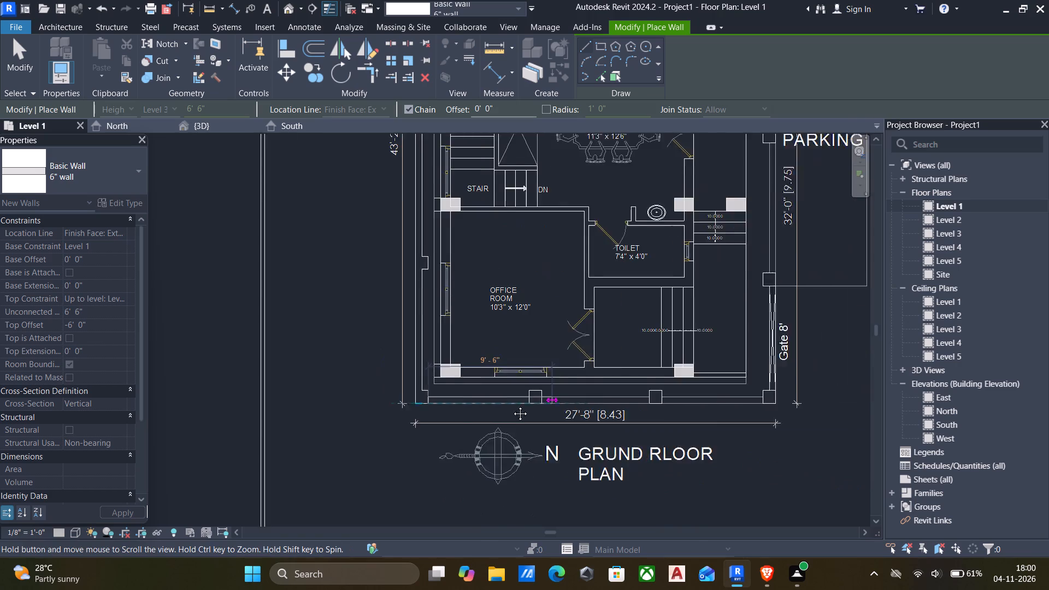
middle_click_drag(512, 405, 405, 398)
scroll(559, 403, "up", 5)
scroll(629, 396, "up", 4)
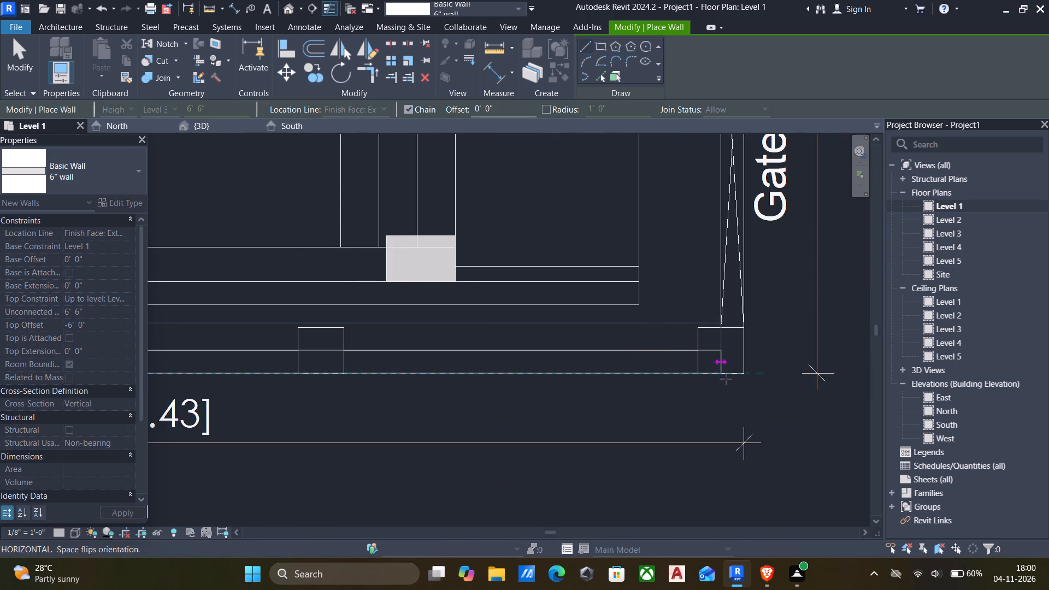
left_click(739, 374)
key("Escape")
Draw the compound wall along the outer column faces of the 23'-4" side, from the G.BED corner to the verandah corner column.
scroll(733, 373, "down", 5)
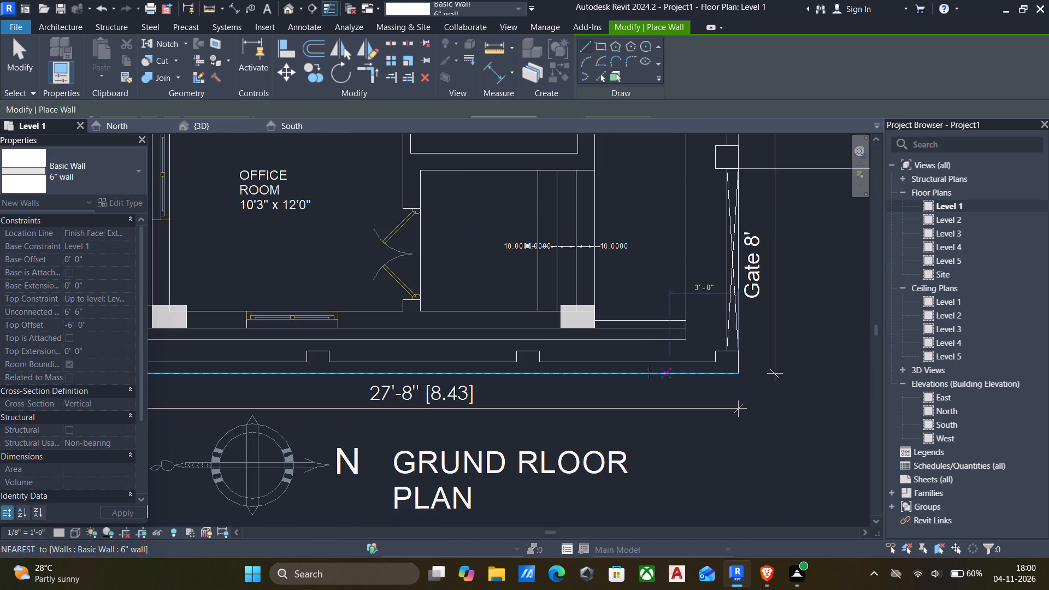
scroll(644, 371, "down", 9)
middle_click_drag(629, 371, 640, 455)
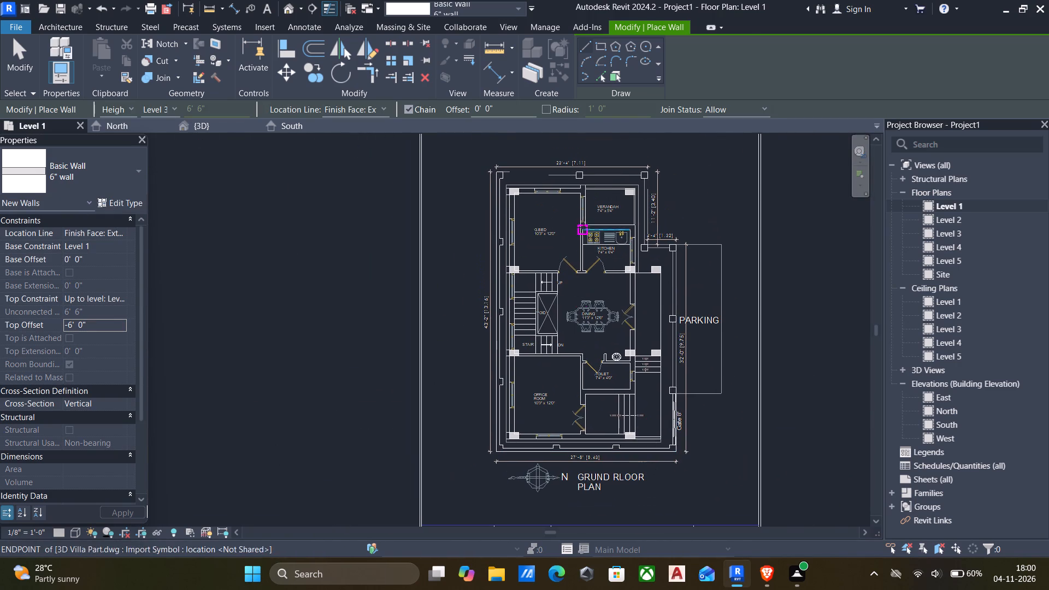
scroll(497, 176, "up", 10)
left_click(496, 164)
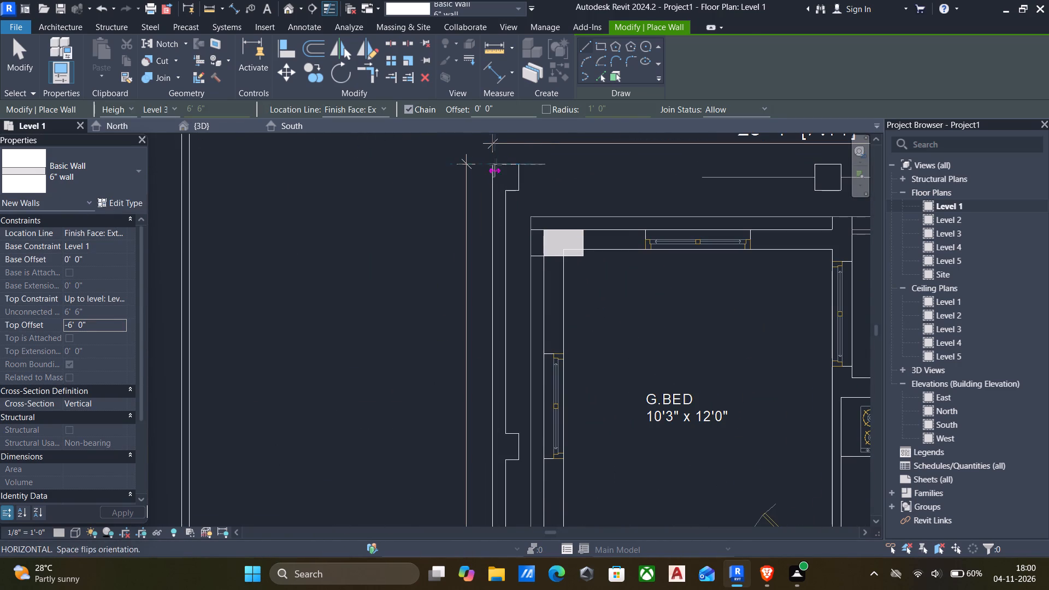
scroll(558, 179, "down", 4)
middle_click_drag(562, 181, 476, 206)
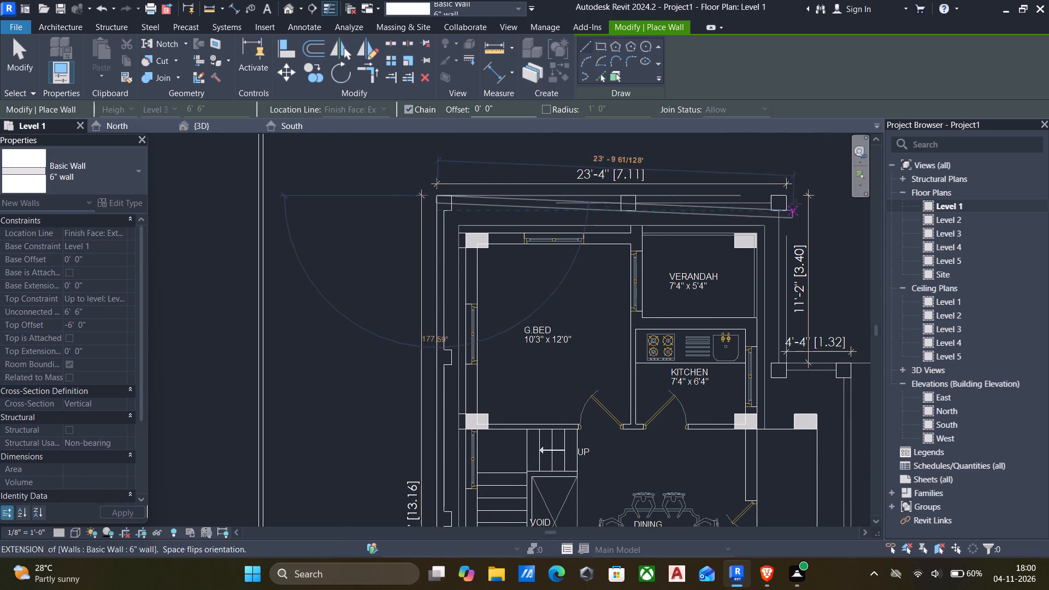
scroll(791, 197, "up", 10)
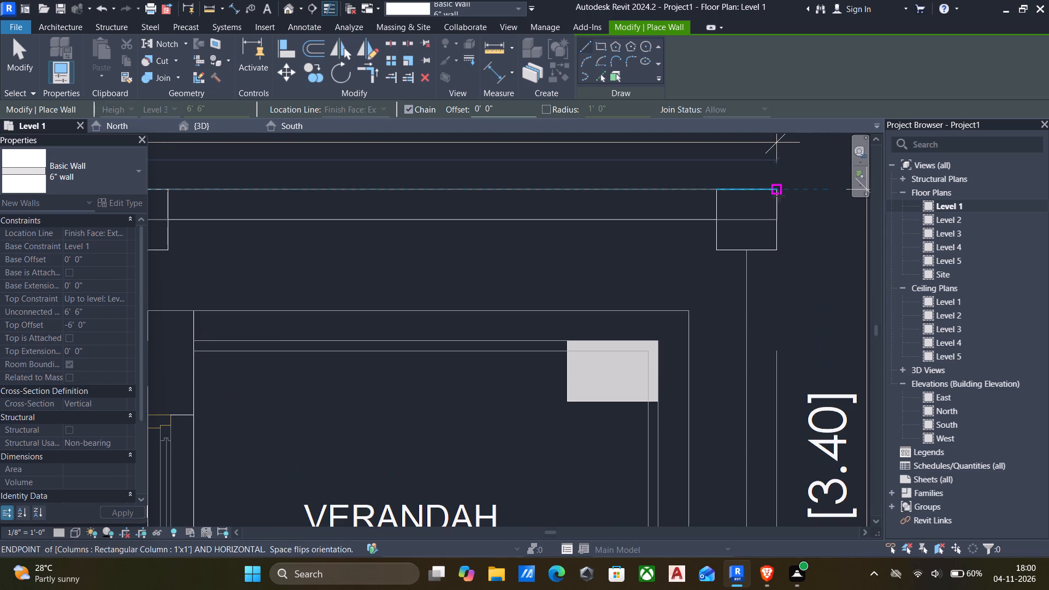
left_click(776, 191)
key("Escape")
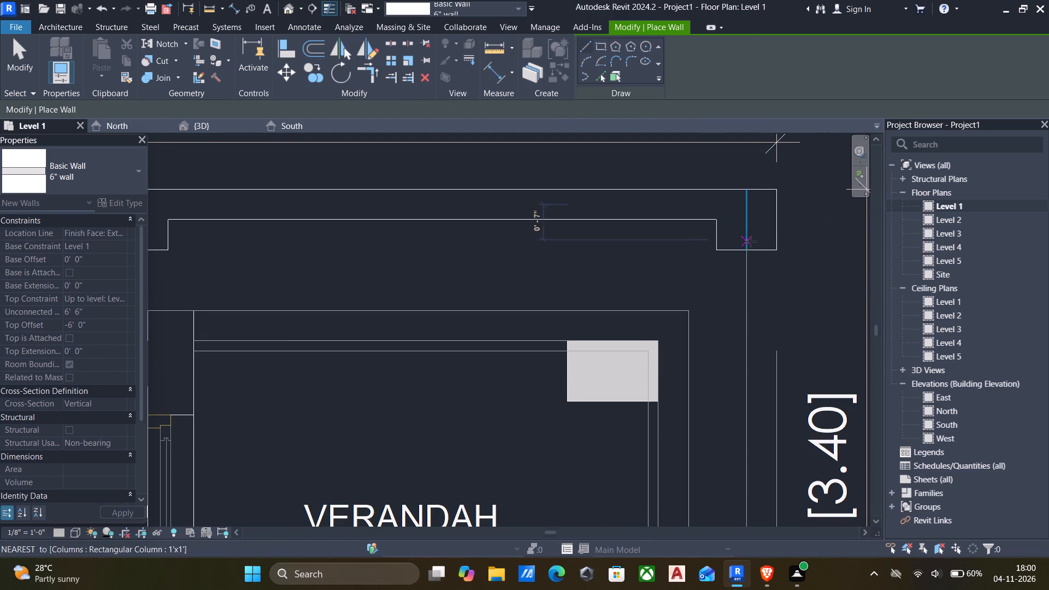
Draw the compound wall along the 11'-2" side, from the verandah corner column down to the column at the plan's setback.
left_click(775, 249)
scroll(764, 303, "down", 6)
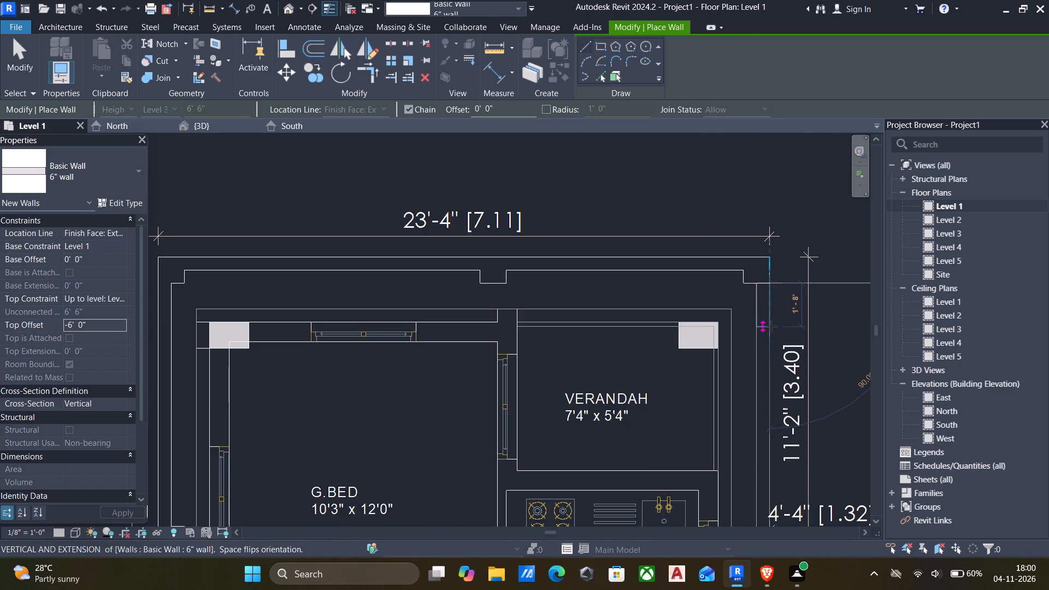
middle_click_drag(771, 326, 768, 268)
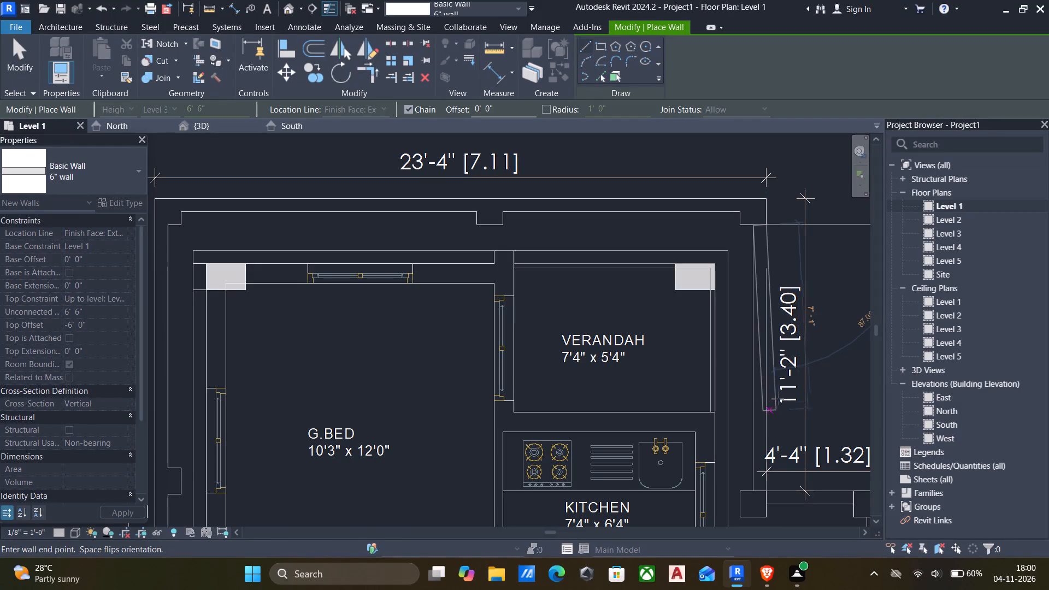
scroll(774, 482, "up", 2)
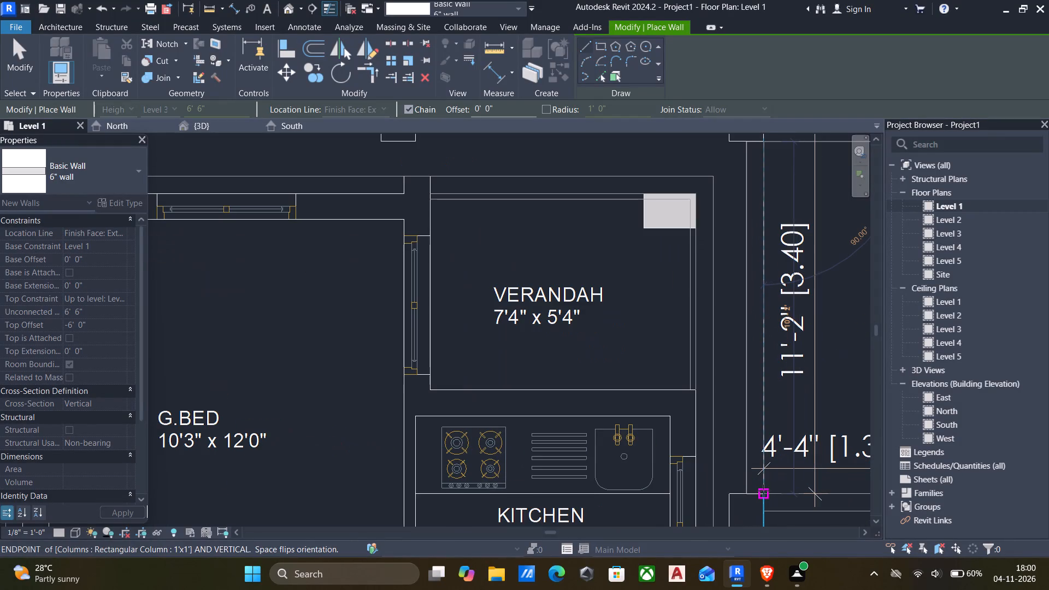
left_click(762, 492)
Continue the compound wall along the 4'-4" setback to the outer corner of the column beside the parking area.
scroll(764, 479, "down", 3)
middle_click_drag(764, 479, 753, 386)
scroll(753, 386, "up", 1)
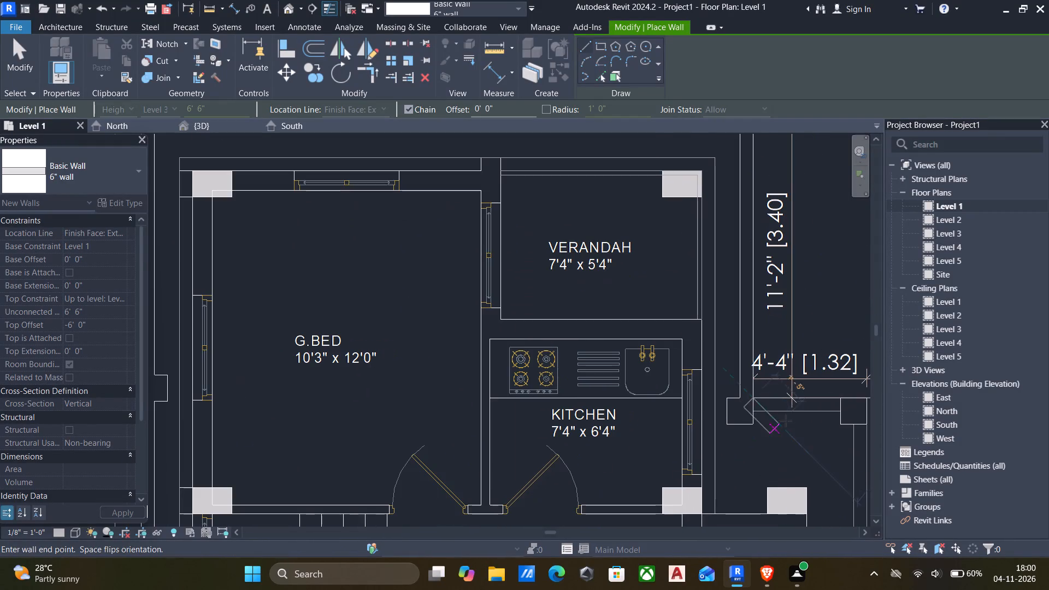
middle_click_drag(814, 400, 643, 382)
scroll(814, 400, "down", 1)
scroll(694, 382, "up", 5)
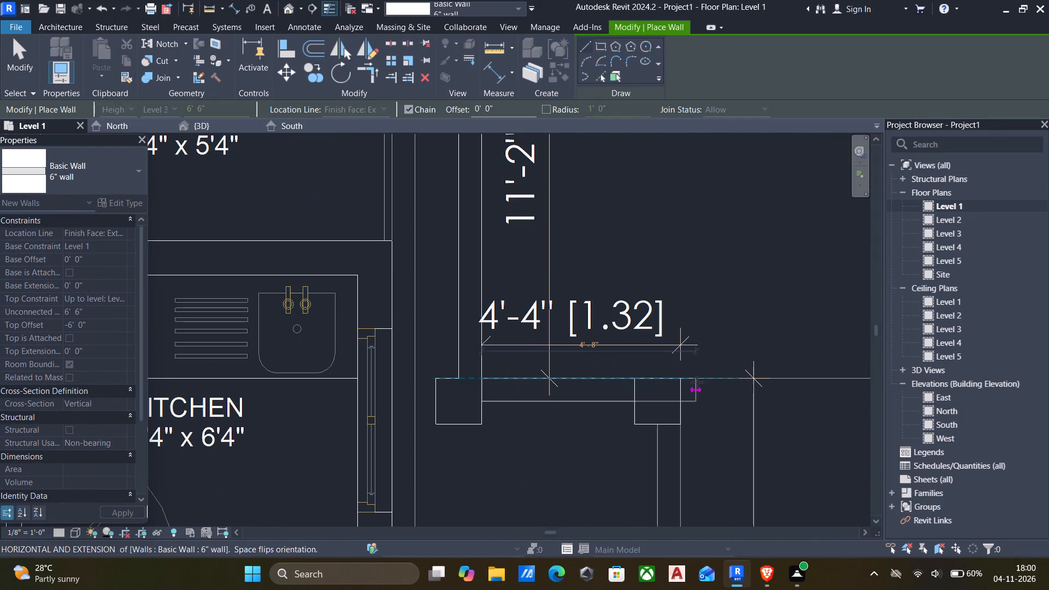
left_click(680, 380)
Continue the compound wall along the parking side to the column at the near end of the 8' gate opening, and end the Wall command.
scroll(681, 416, "down", 5)
middle_click_drag(683, 429, 689, 348)
middle_click_drag(688, 394, 689, 333)
scroll(686, 410, "down", 1)
middle_click_drag(686, 411, 694, 323)
middle_click_drag(694, 381, 698, 324)
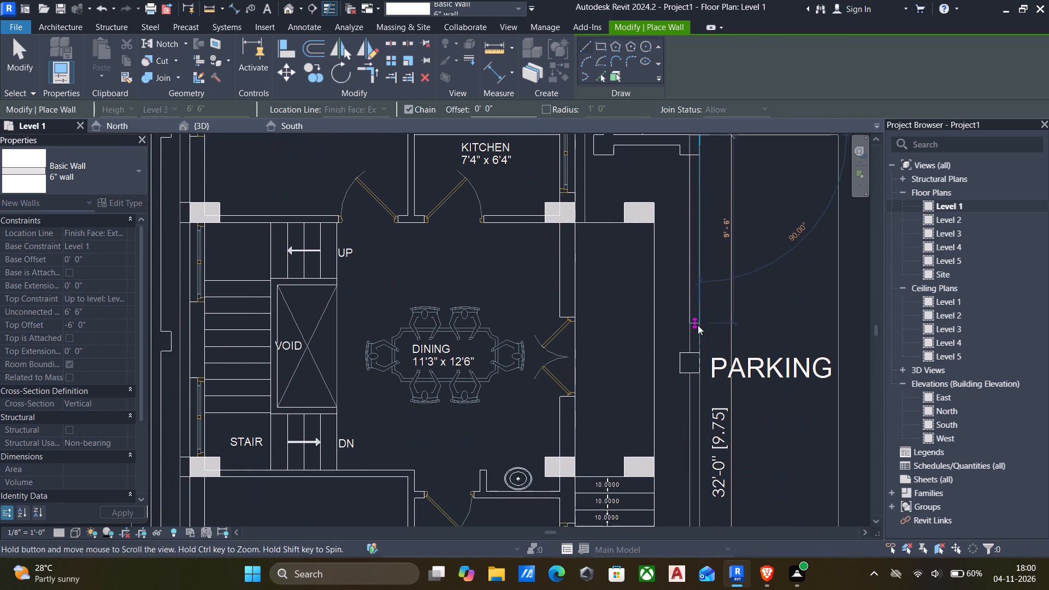
middle_click_drag(697, 379, 697, 352)
middle_click_drag(699, 400, 708, 367)
middle_click_drag(714, 409, 709, 347)
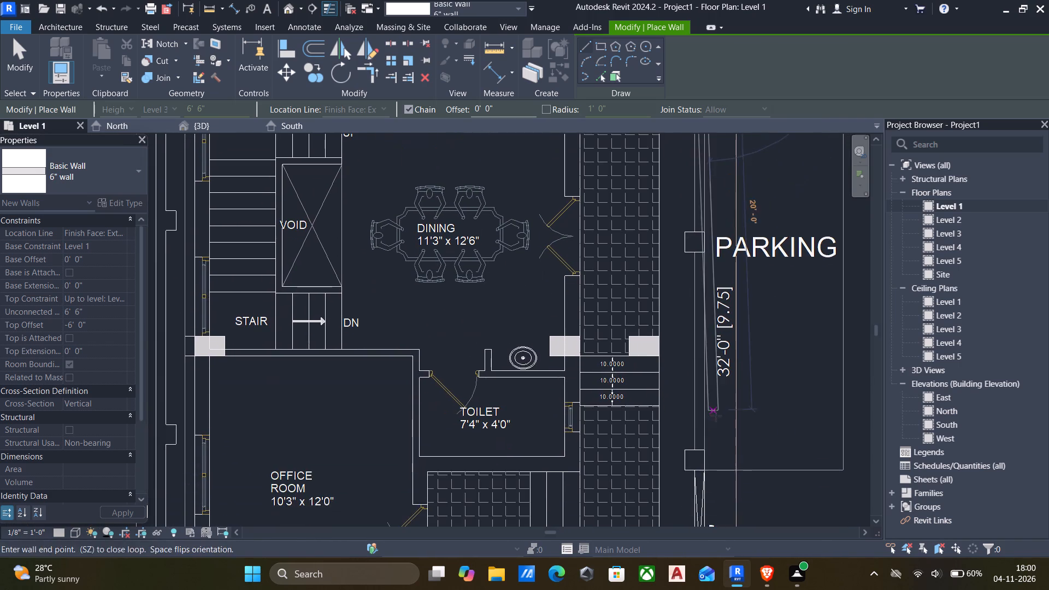
scroll(706, 450, "up", 5)
left_click(703, 488)
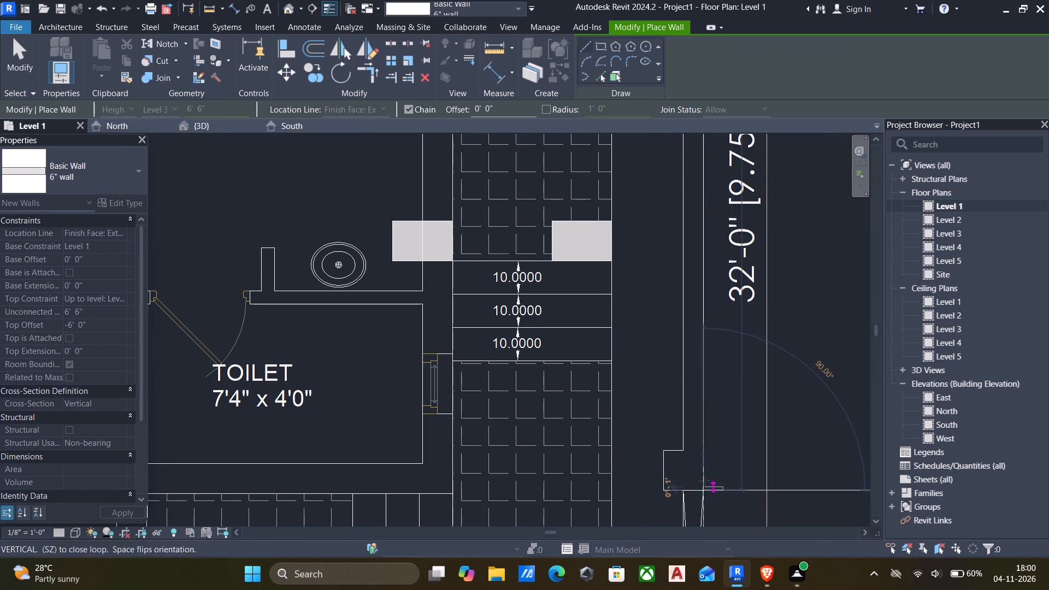
scroll(712, 469, "down", 6)
key("Escape")
key("Escape")
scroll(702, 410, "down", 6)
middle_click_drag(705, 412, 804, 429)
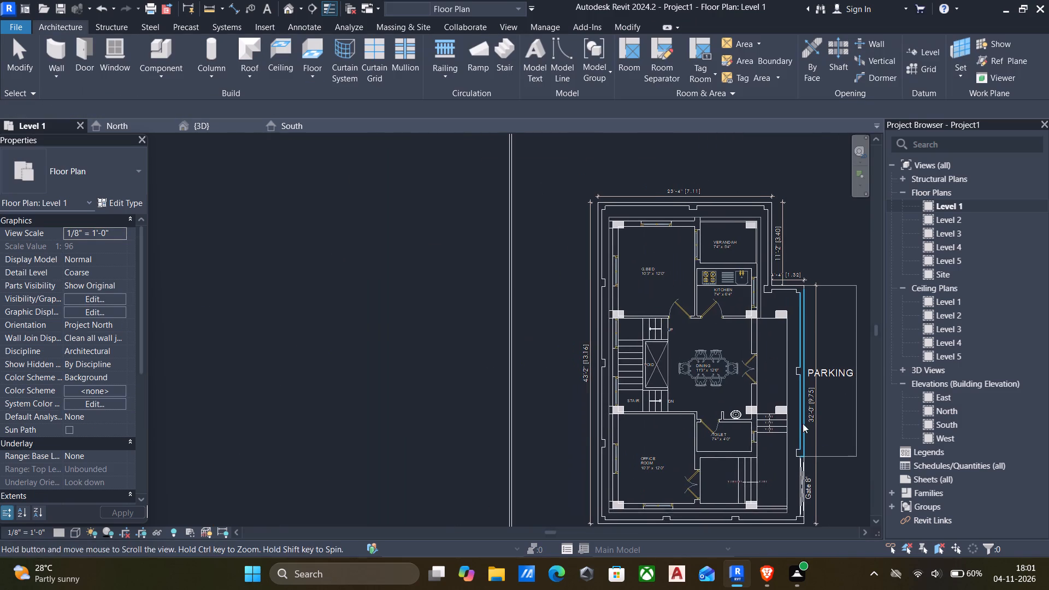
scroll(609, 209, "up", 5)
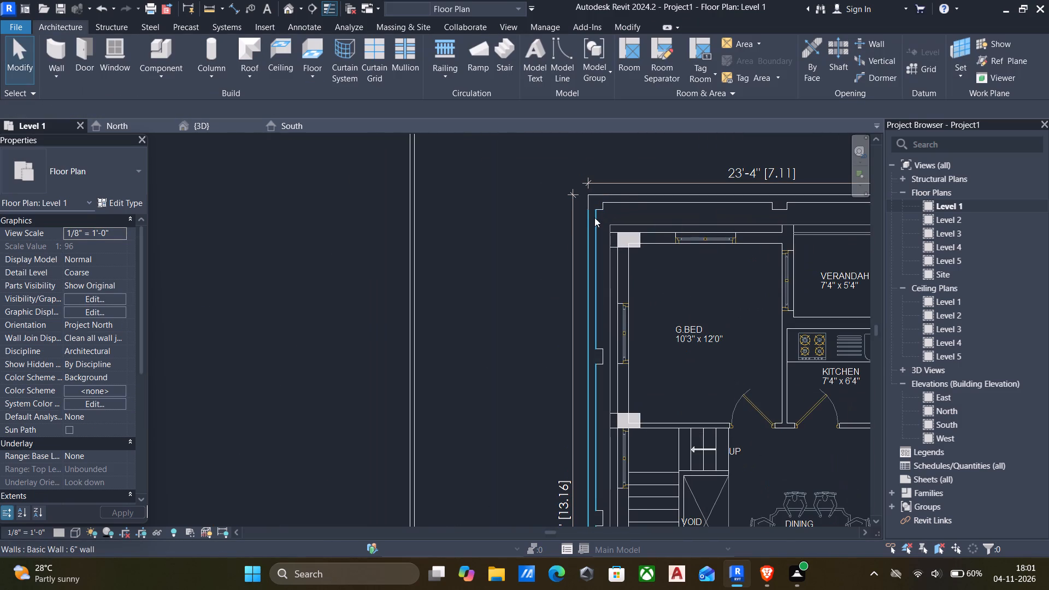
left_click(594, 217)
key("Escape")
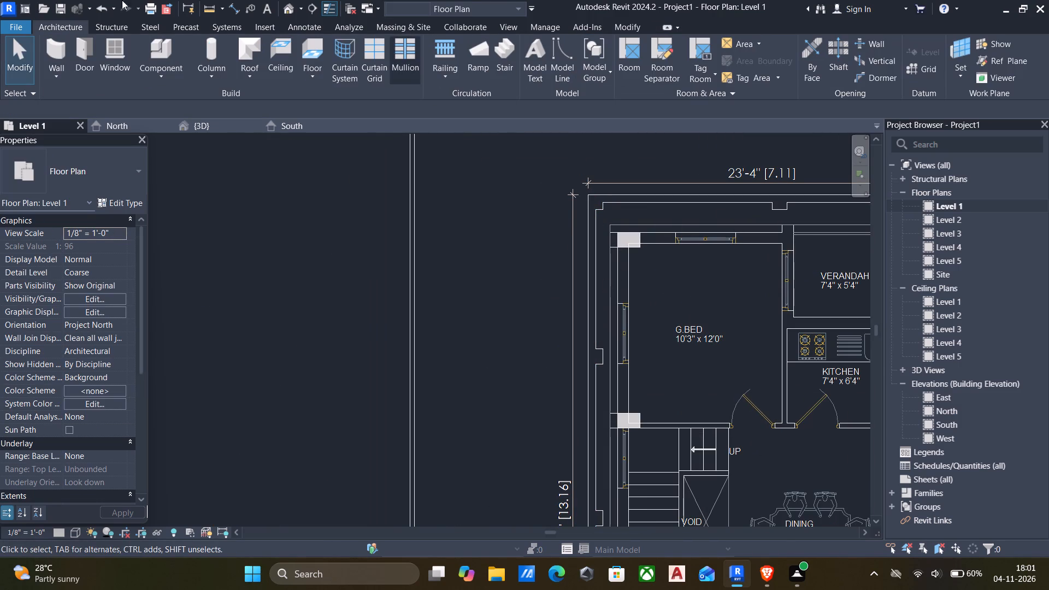
Open the default 3D view and examine the compound walls, columns and gate opening from several angles.
left_click(288, 9)
key("Escape")
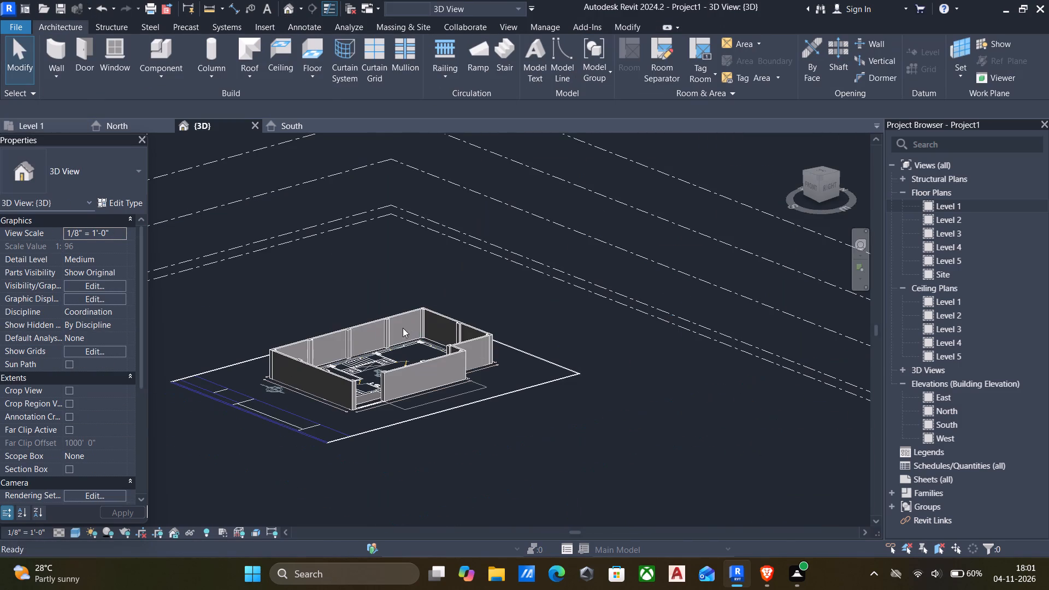
scroll(375, 348, "down", 1)
middle_click_drag(396, 362, 511, 341)
scroll(481, 322, "up", 10)
scroll(452, 313, "down", 3)
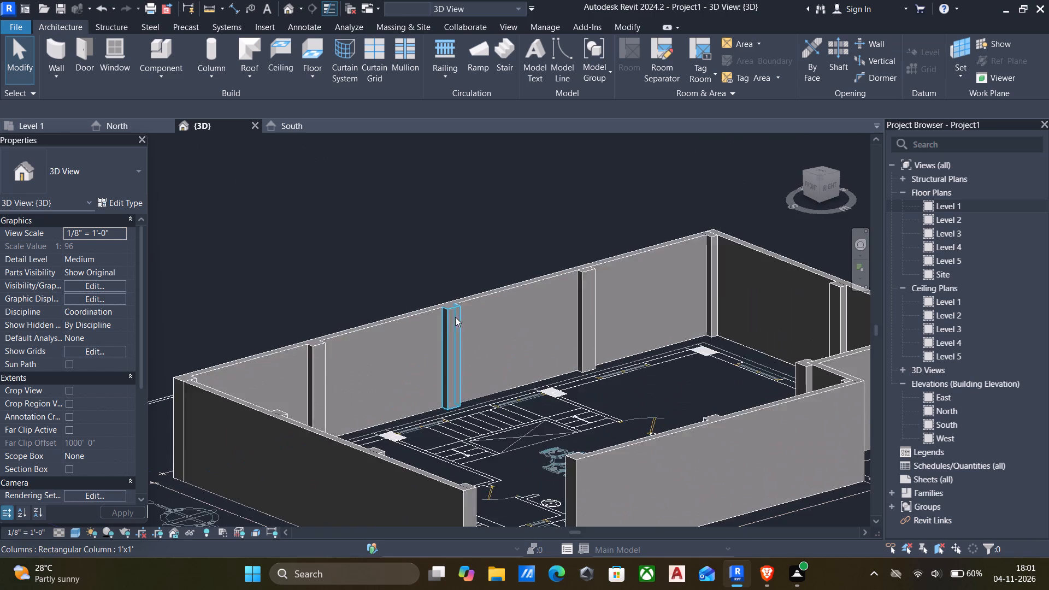
scroll(455, 317, "down", 3)
middle_click_drag(459, 319, 629, 336)
scroll(450, 329, "up", 6)
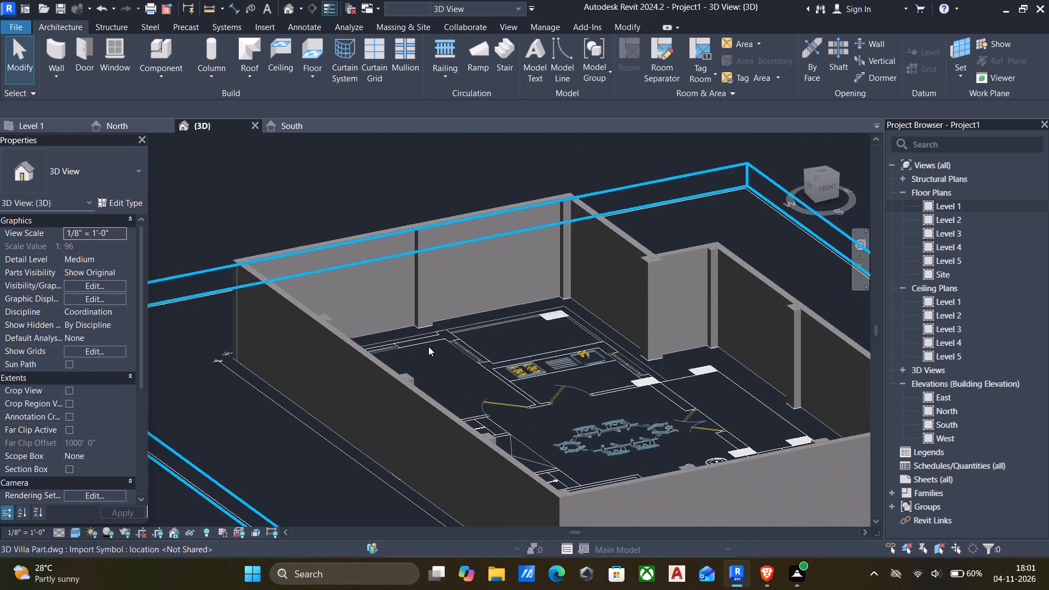
scroll(401, 387, "up", 6)
scroll(390, 372, "down", 14)
middle_click_drag(441, 371, 431, 373, "shift")
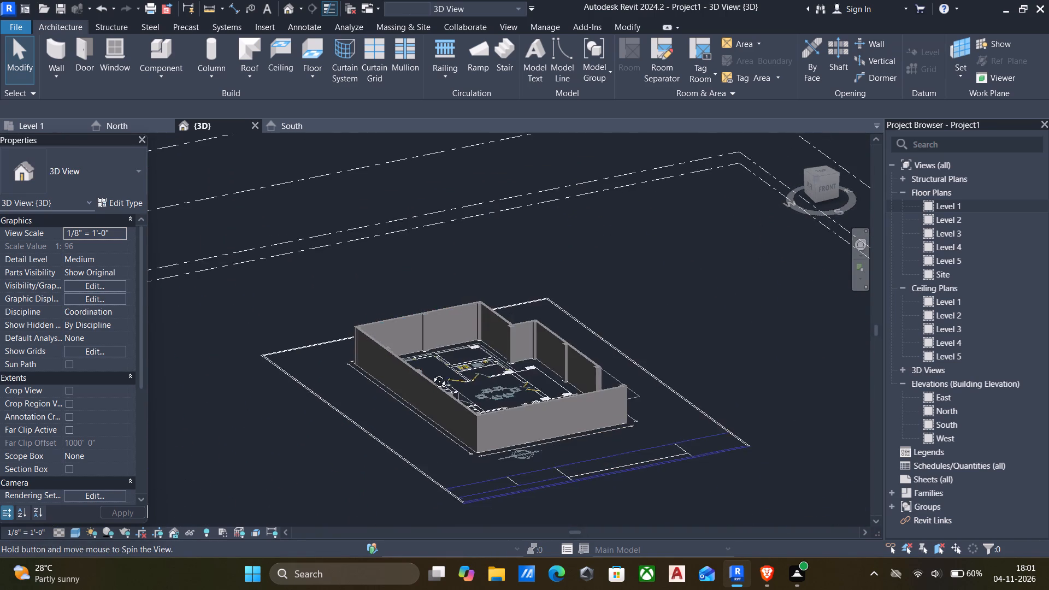
middle_click_drag(431, 373, 244, 413, "shift")
scroll(446, 392, "up", 2)
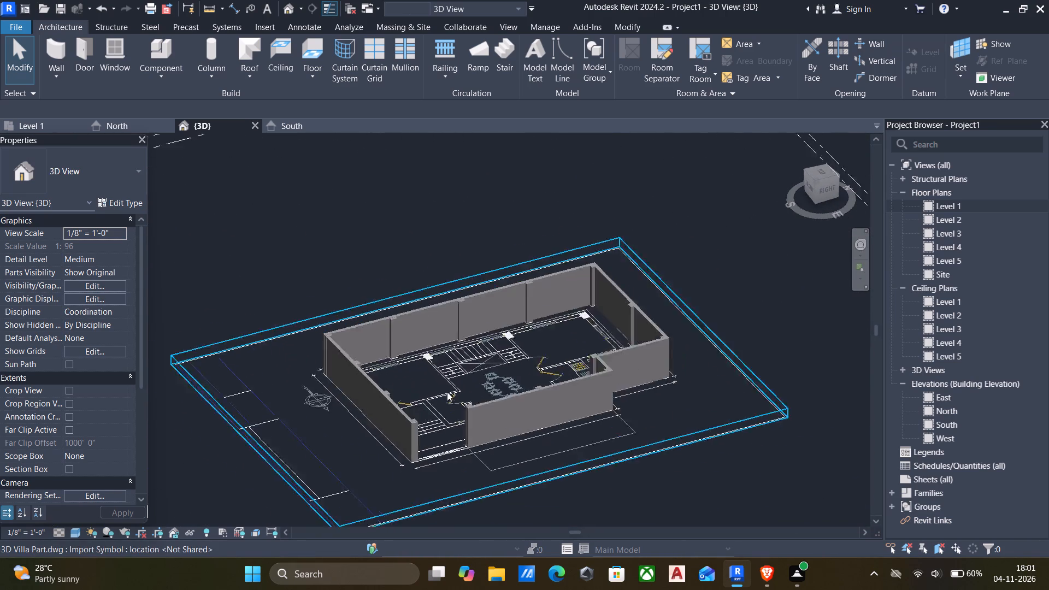
Open the Level 1 floor plan and examine the villa's room layout, outer wall lines and columns from the bedroom to the gate.
scroll(447, 392, "up", 5)
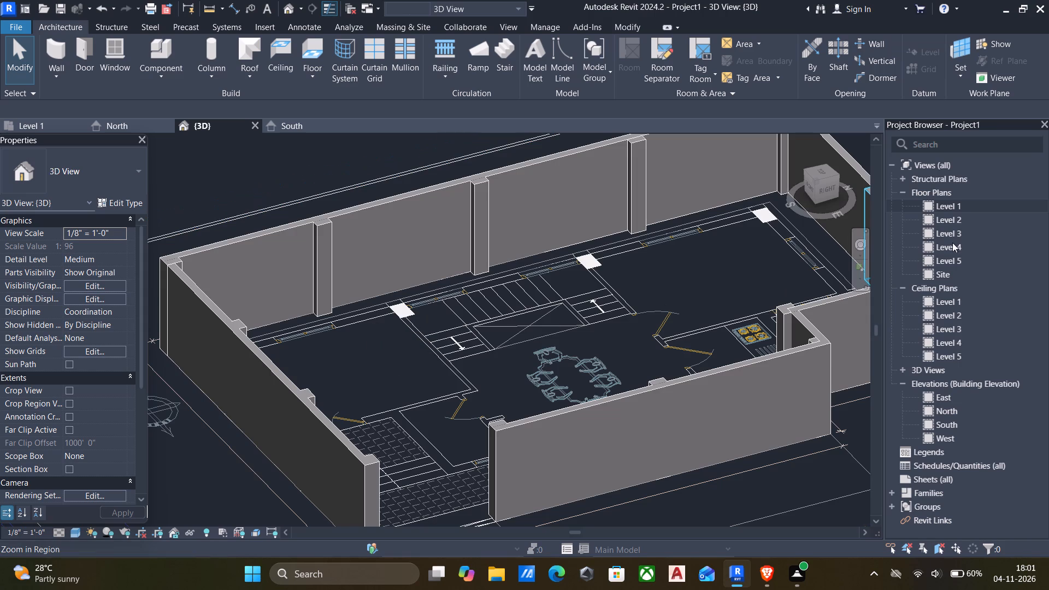
double_click(928, 206)
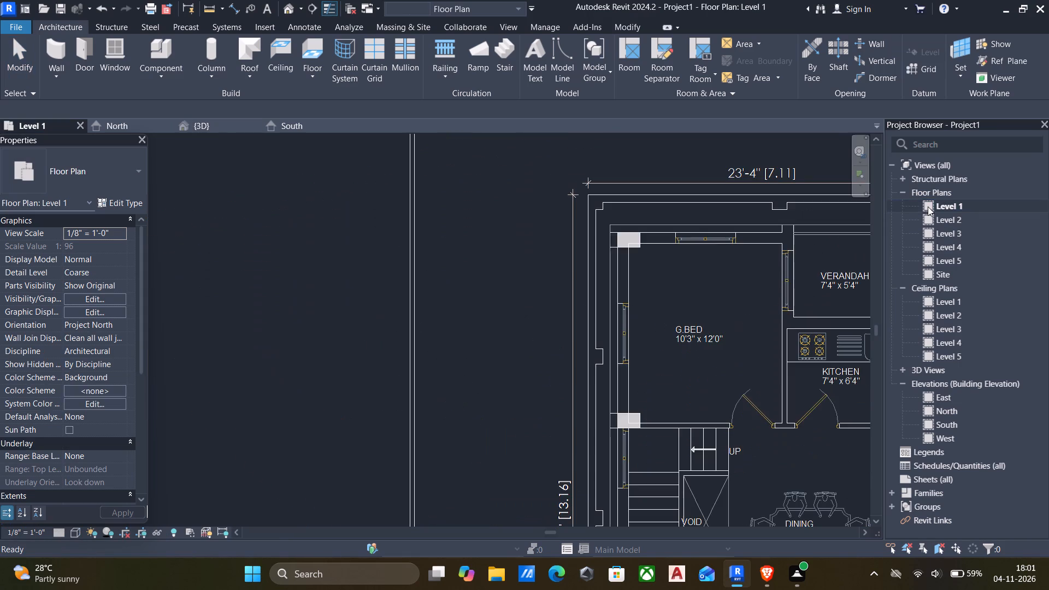
scroll(609, 268, "down", 6)
scroll(656, 269, "down", 1)
middle_click_drag(656, 269, 581, 268)
scroll(586, 246, "up", 5)
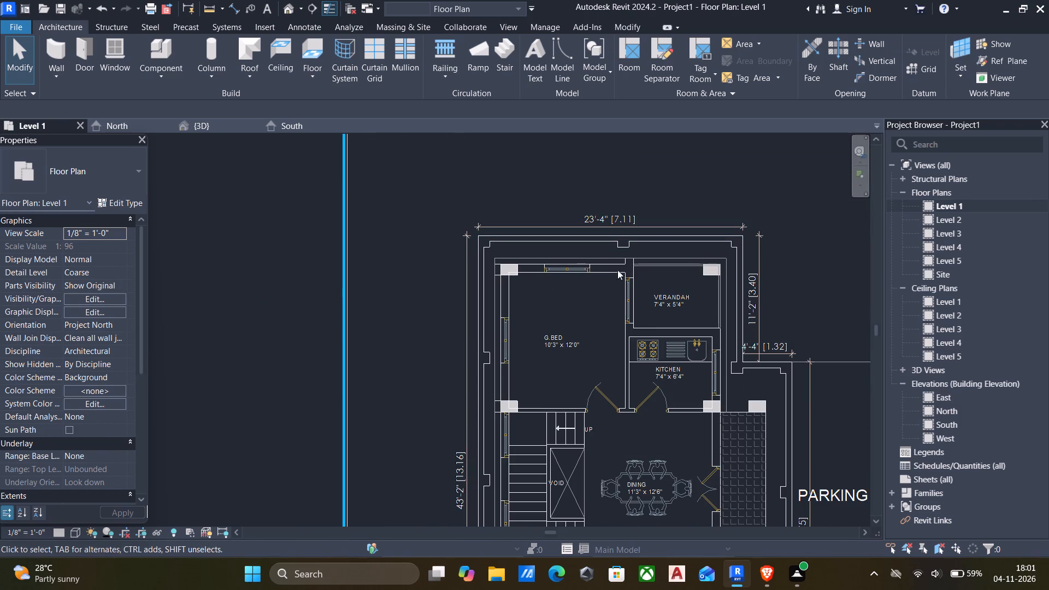
scroll(627, 270, "up", 5)
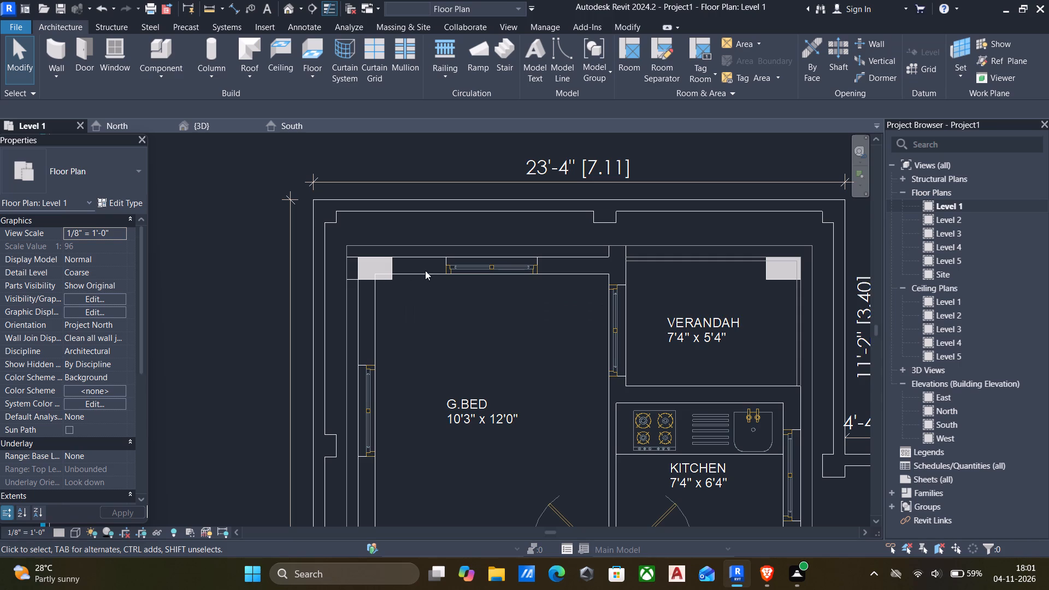
scroll(426, 284, "down", 5)
middle_click_drag(431, 291, 429, 204)
scroll(451, 290, "down", 4)
middle_click_drag(461, 306, 461, 299)
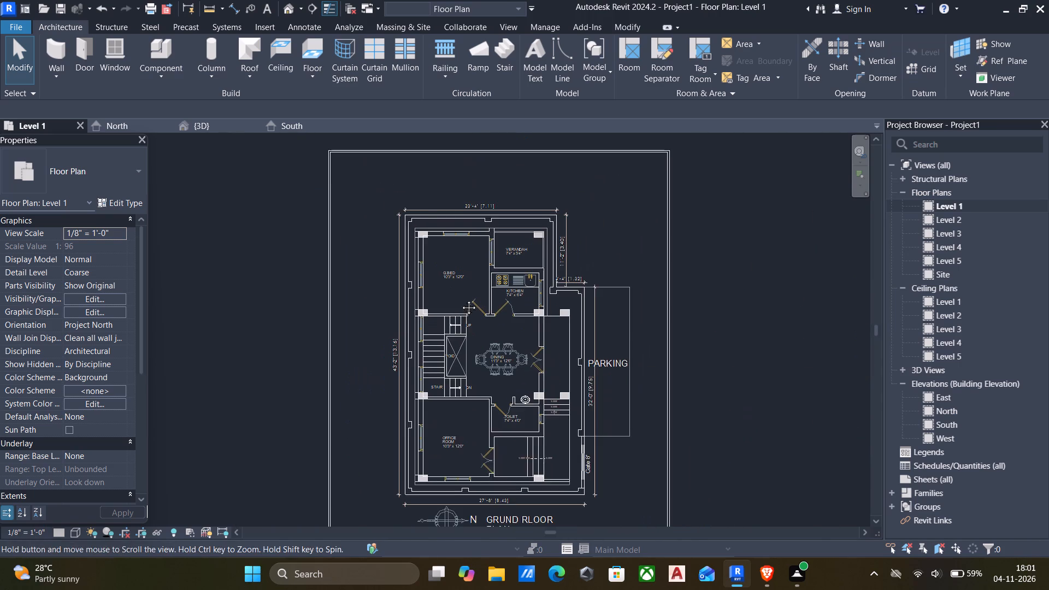
middle_click_drag(461, 299, 450, 270)
middle_click_drag(452, 348, 464, 317)
scroll(547, 442, "up", 3)
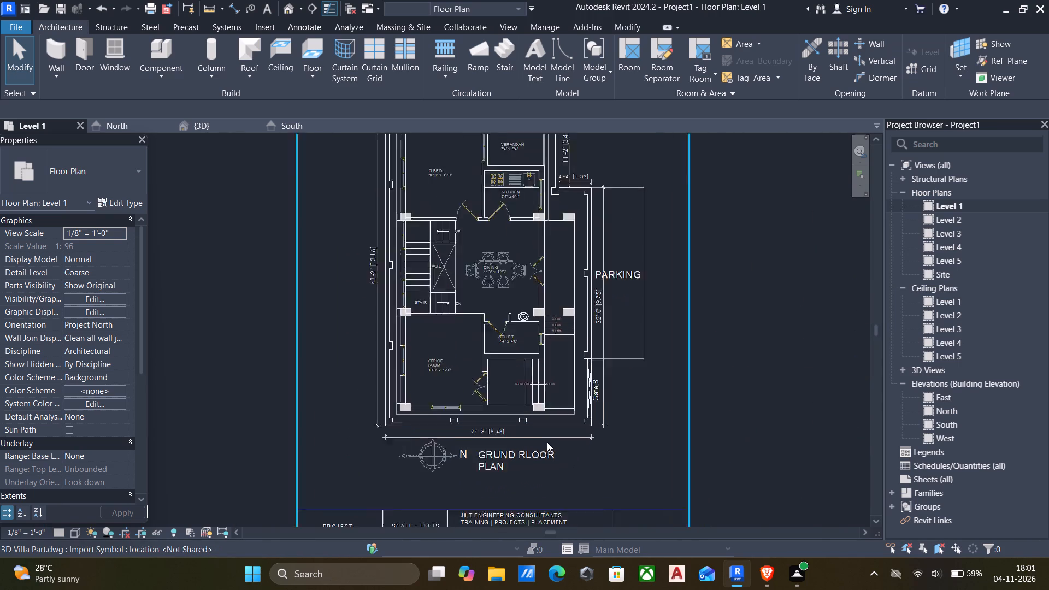
scroll(547, 442, "up", 2)
scroll(609, 409, "up", 4)
scroll(630, 399, "down", 5)
middle_click_drag(629, 404, 644, 432)
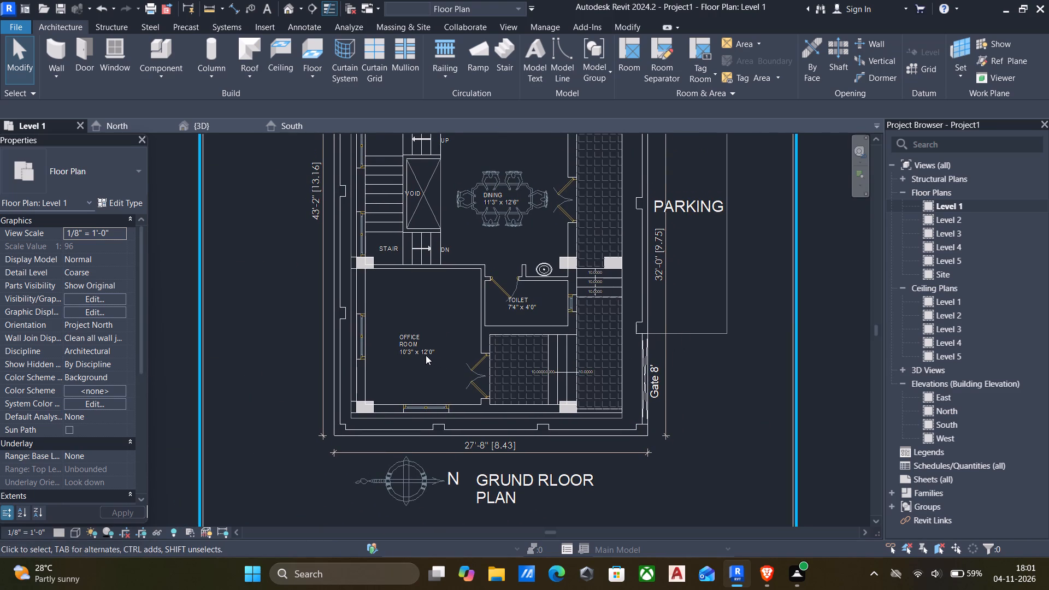
scroll(384, 345, "down", 5)
middle_click_drag(387, 352, 404, 398)
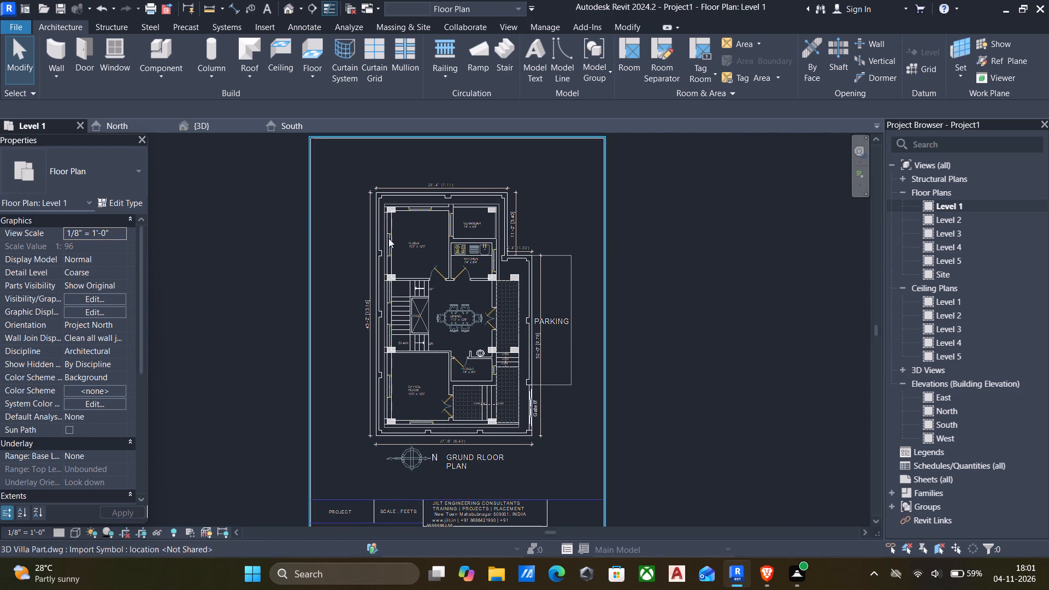
scroll(379, 192, "up", 10)
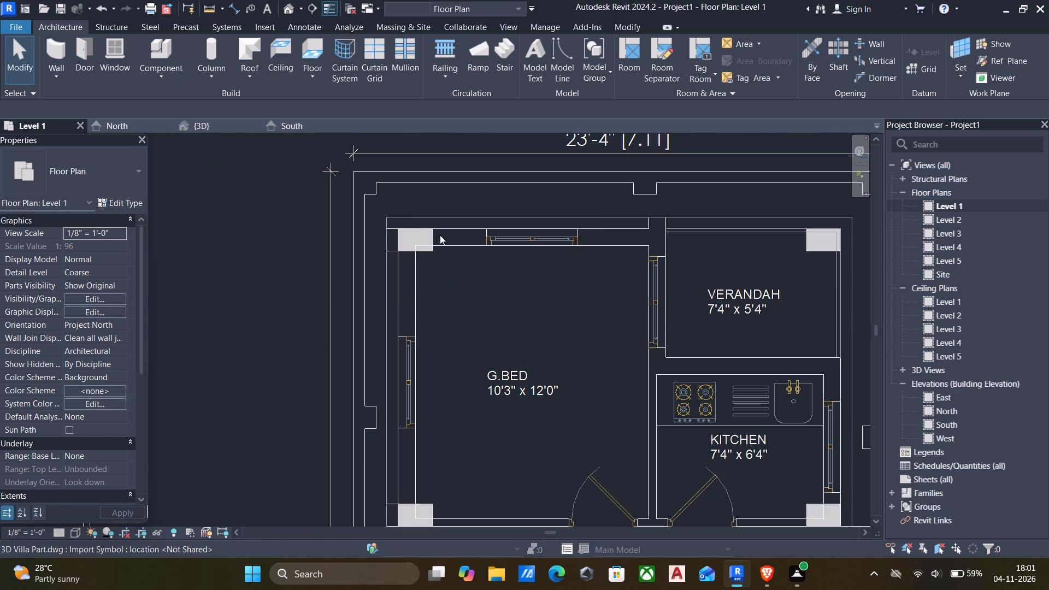
Start the Wall command and duplicate the 6" wall type as a new type named 9" wall.
key("w")
key("a")
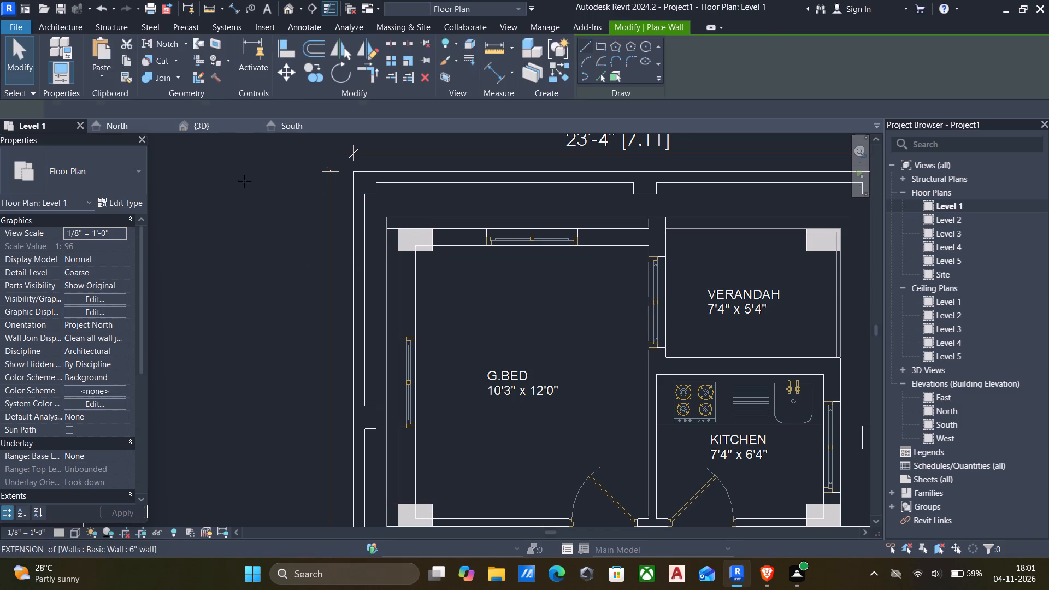
left_click(122, 203)
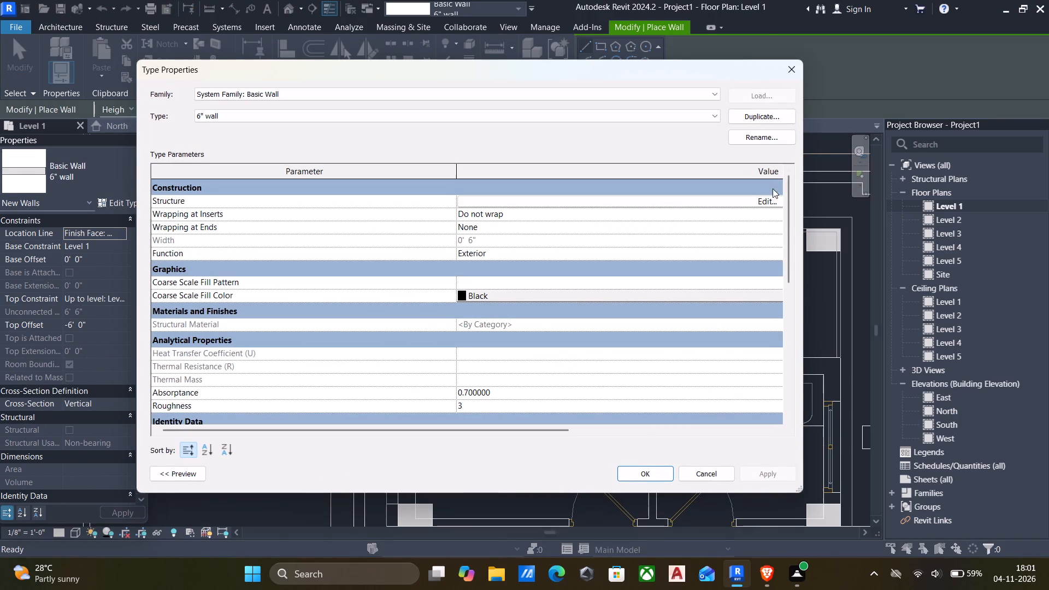
left_click(751, 115)
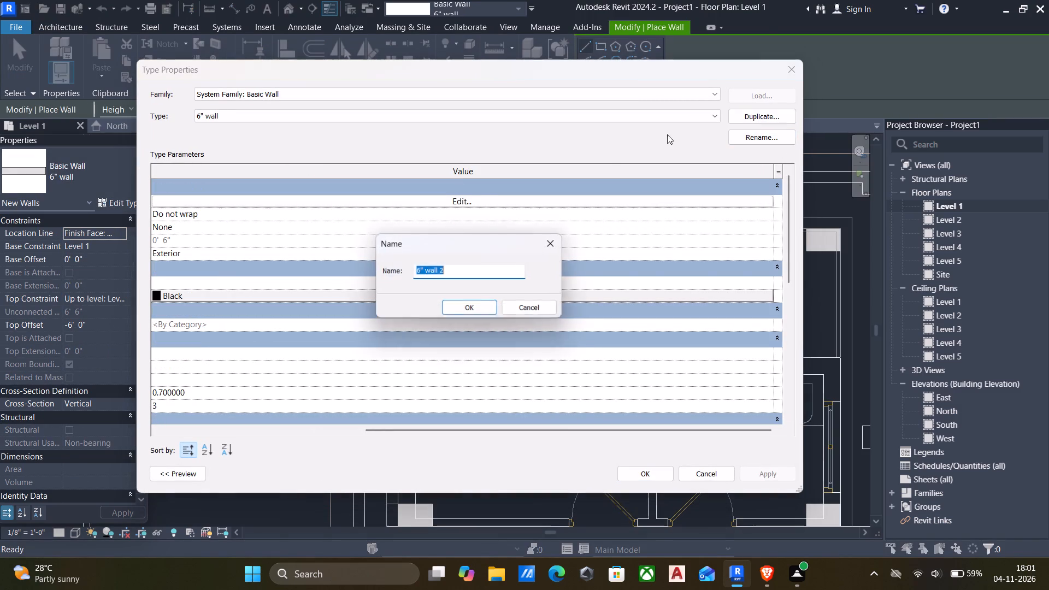
key("BackSpace")
type("9\" wall")
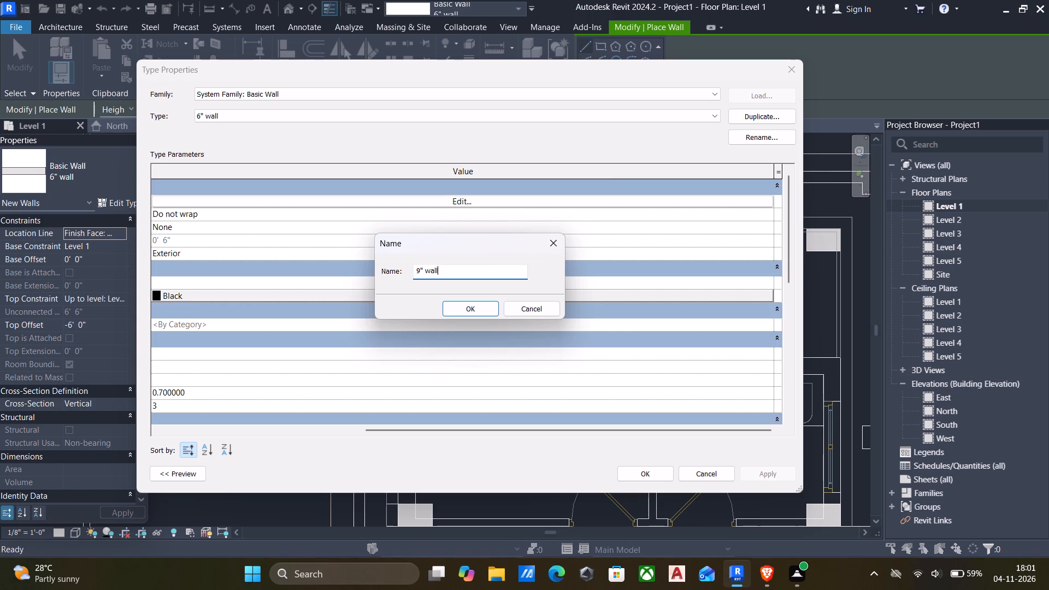
left_click(472, 304)
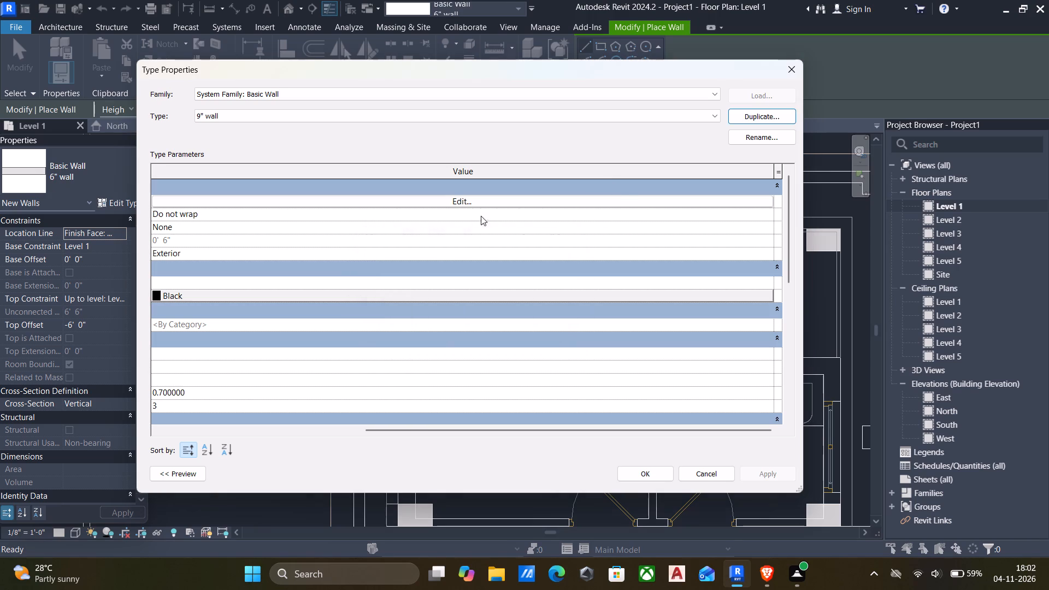
Open the 9" wall type's structure and set the structure layer's thickness to 9".
left_click(464, 204)
left_click(458, 203)
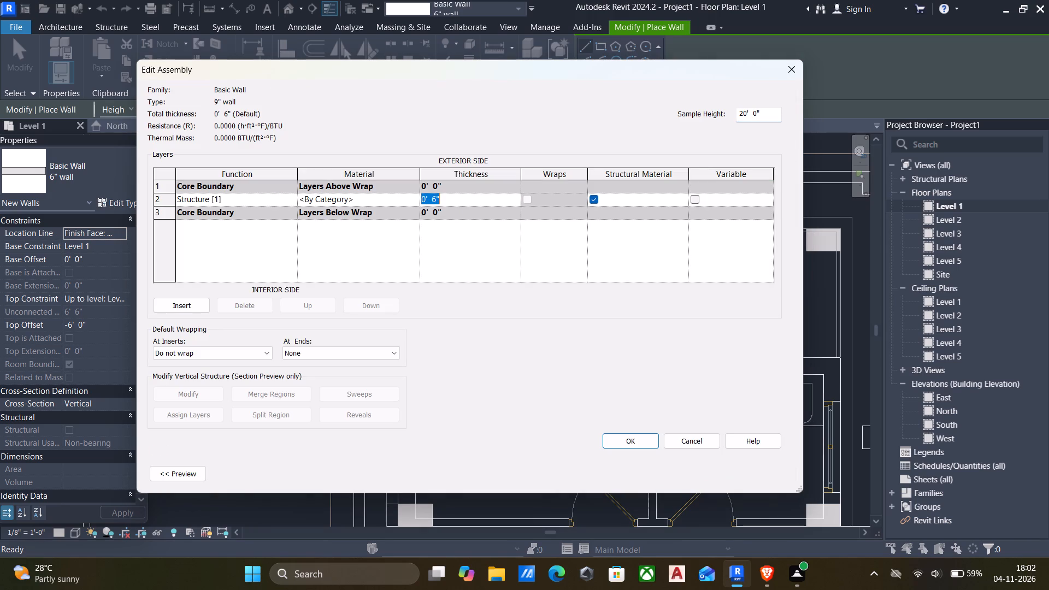
key("9")
key("shift+quotedbl")
key("space")
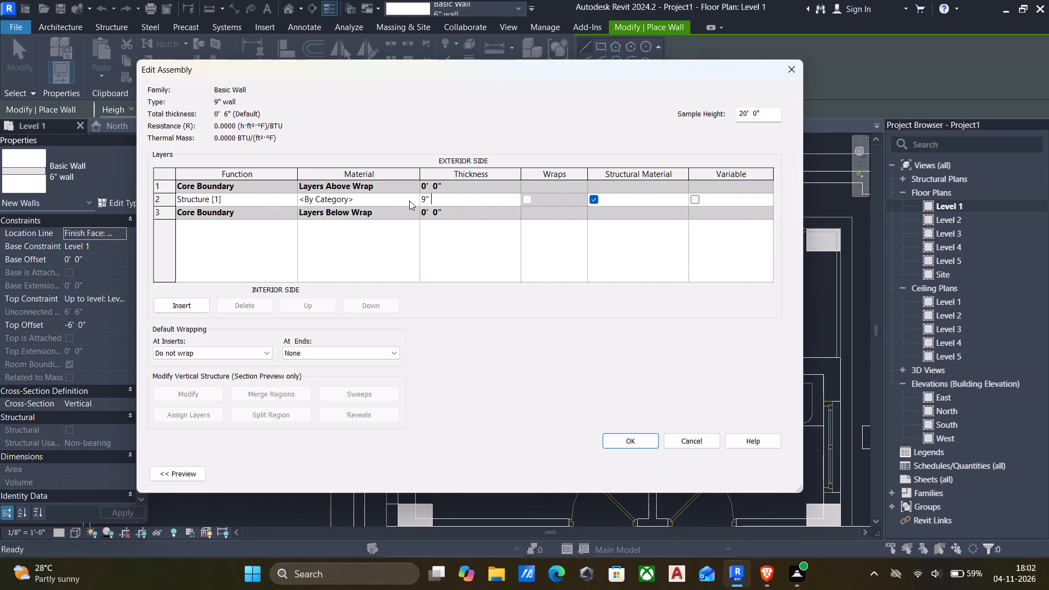
Create a new material named 01-9" wall for the structure layer.
left_click(415, 200)
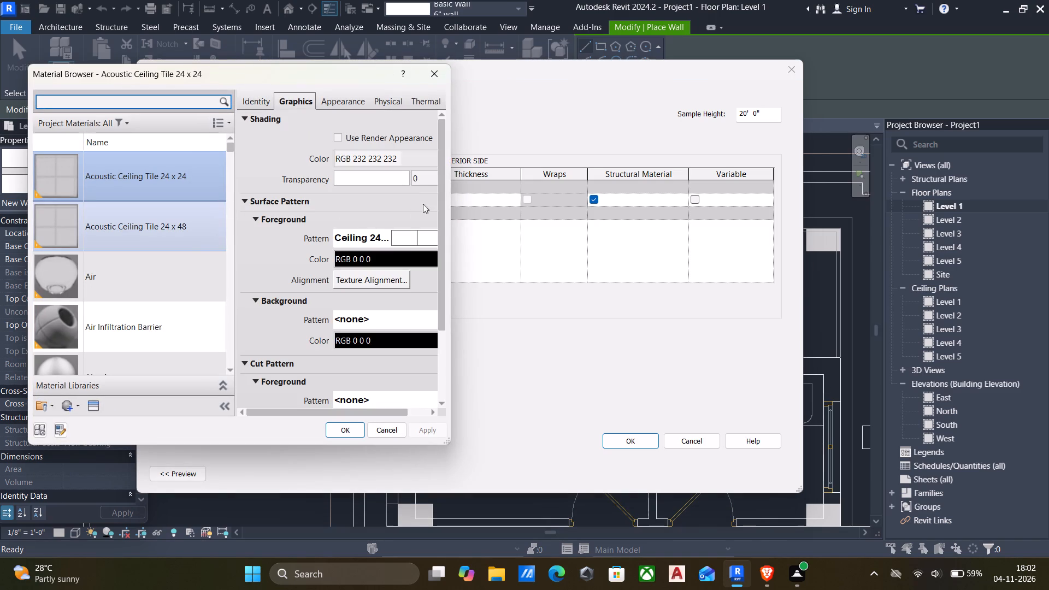
left_click(63, 405)
left_click(75, 426)
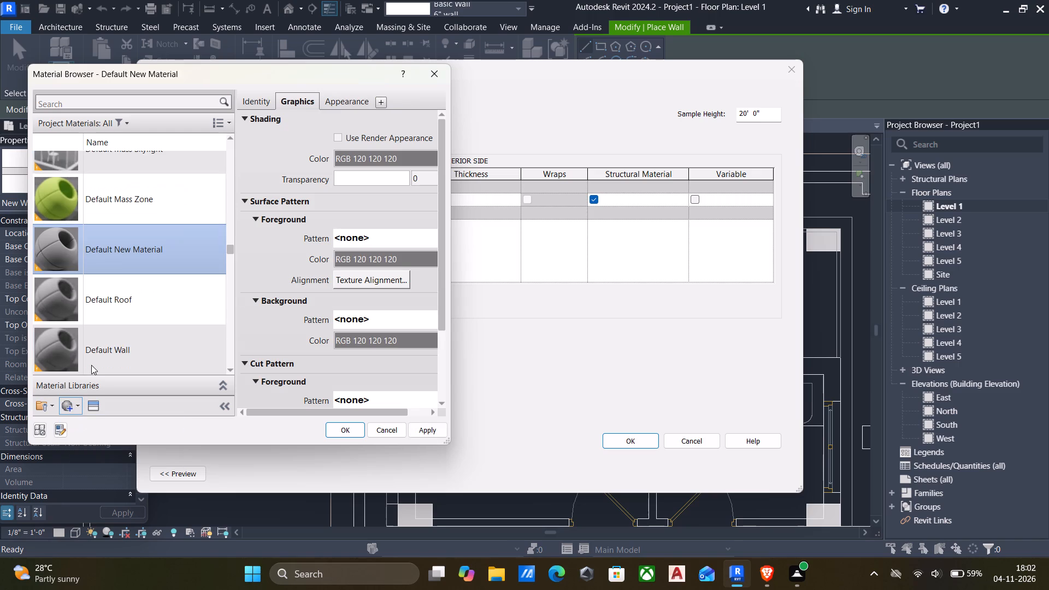
left_click(254, 104)
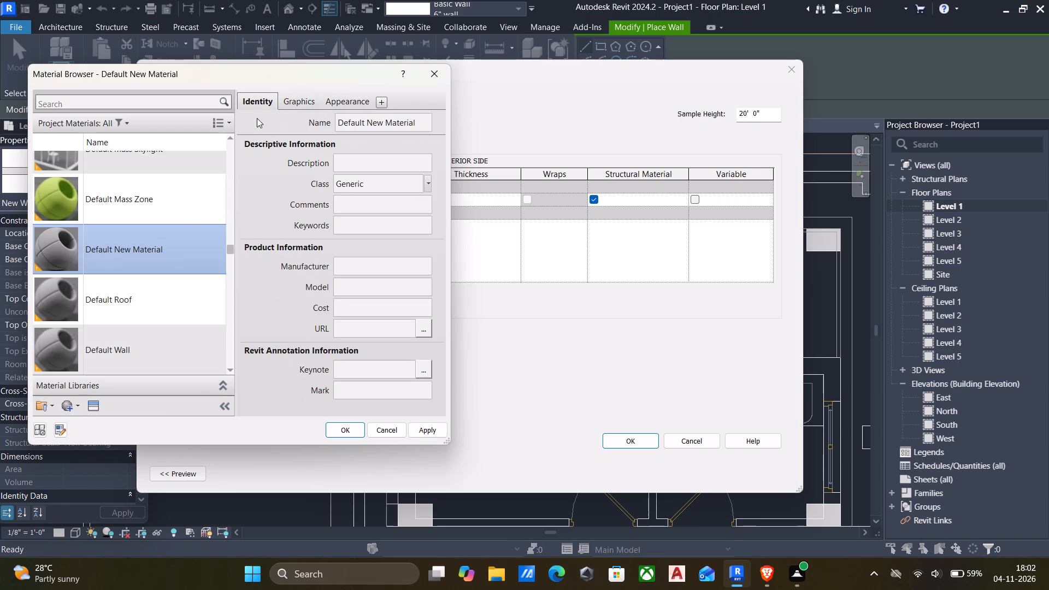
left_click(420, 127)
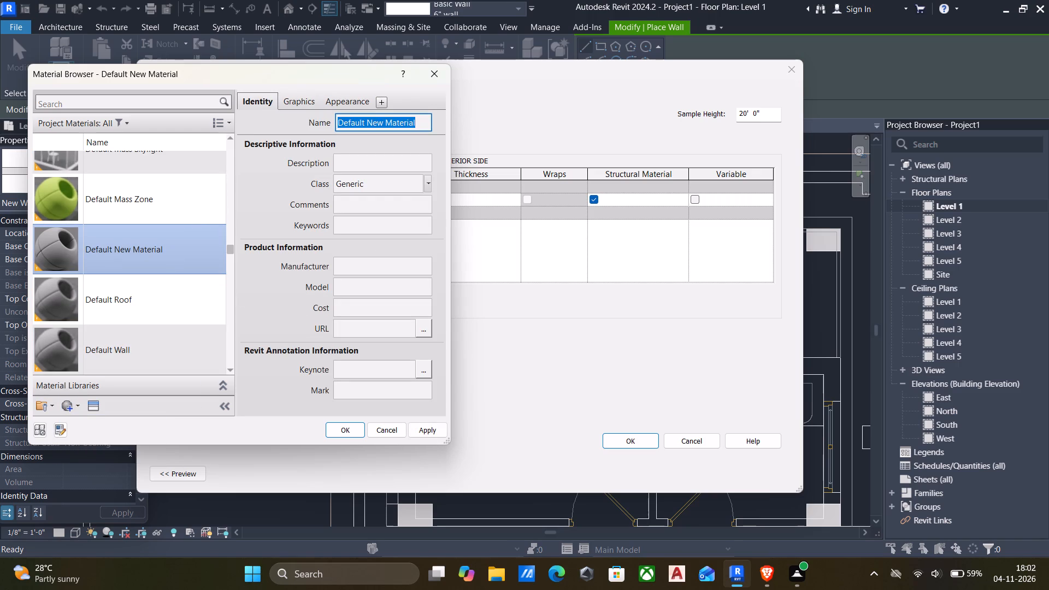
key("0")
key("0")
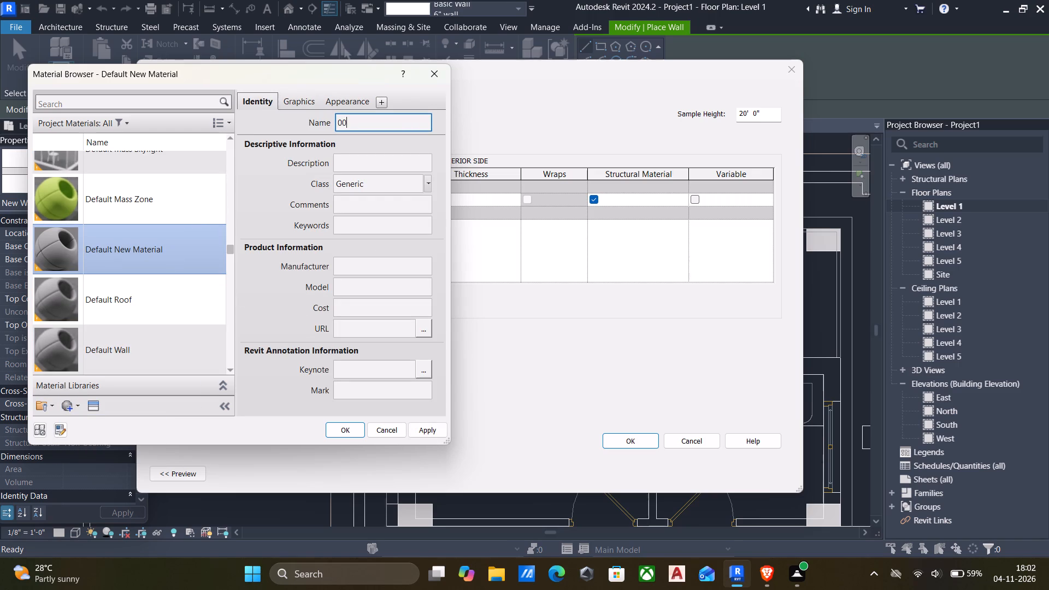
key("BackSpace")
type("1-")
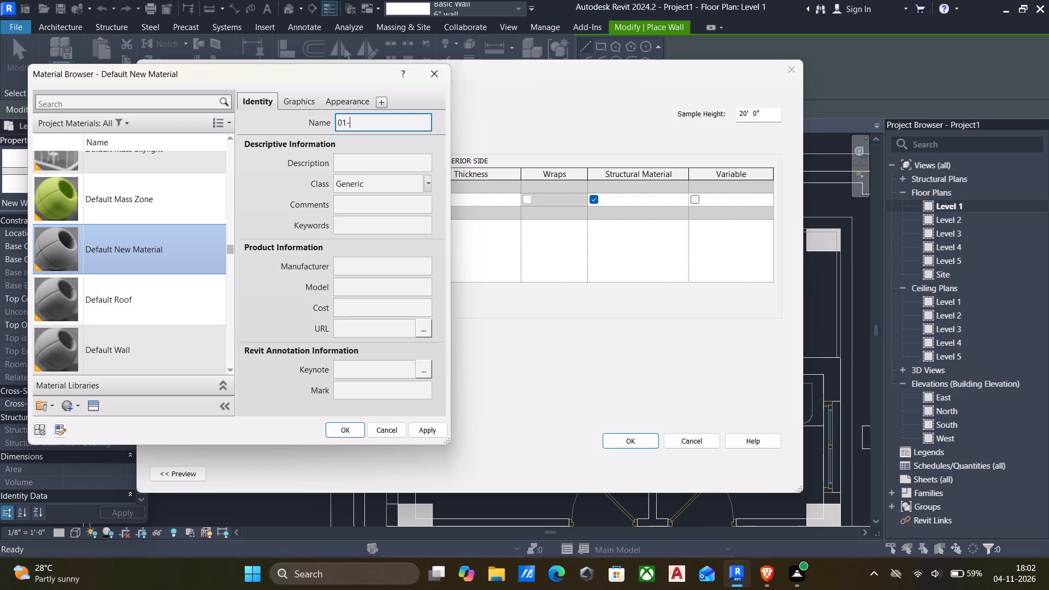
key("9")
key("shift+quotedbl")
key("space")
type("wall")
left_click(419, 426)
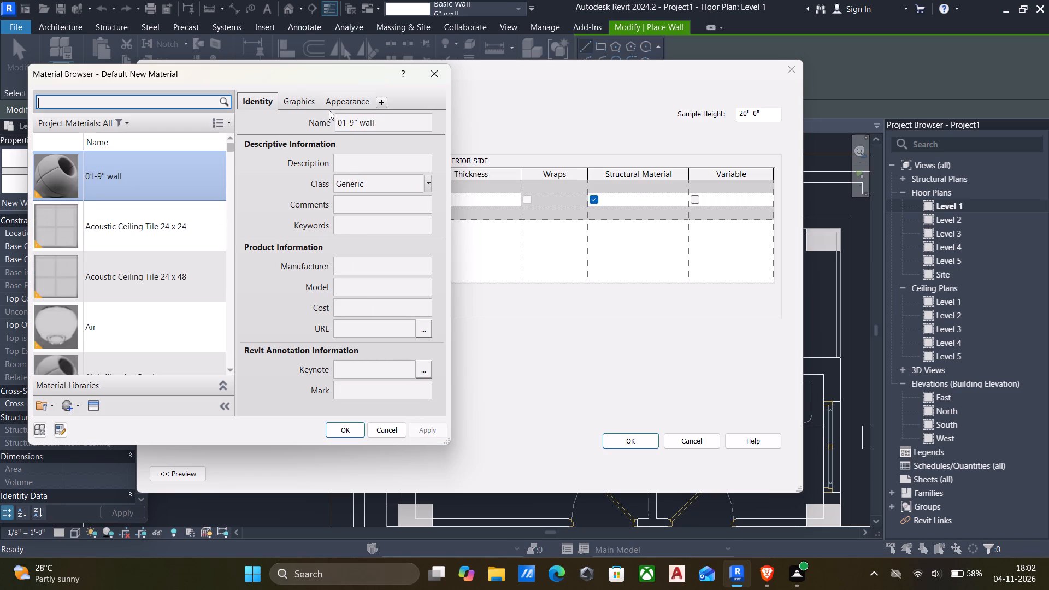
Give the 01-9" wall material the glossy White appearance from the Wall Paint library and assign it to the structure layer.
left_click(89, 405)
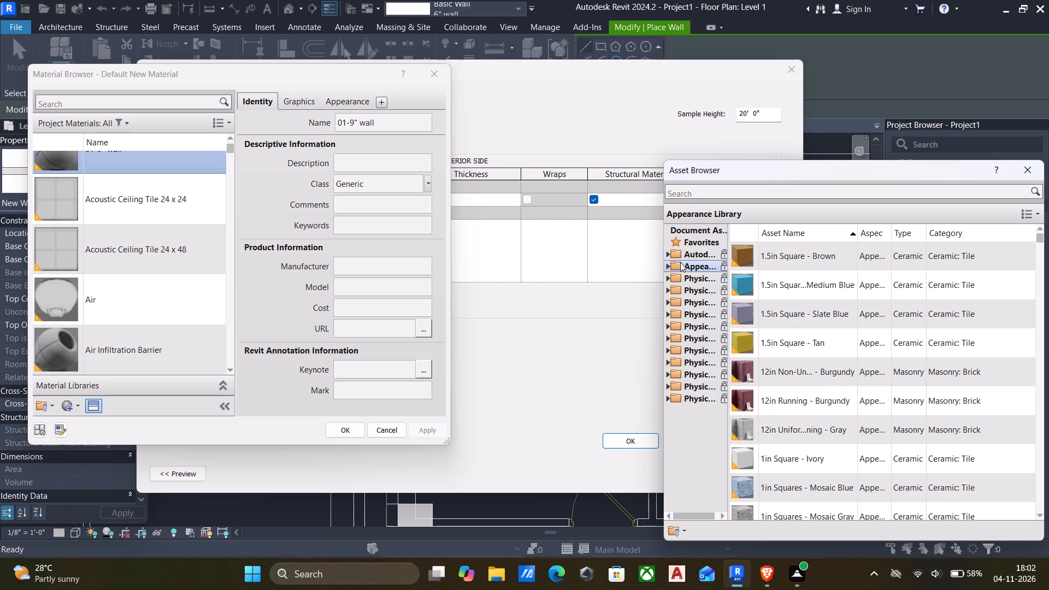
triple_click(680, 262)
scroll(701, 359, "down", 5)
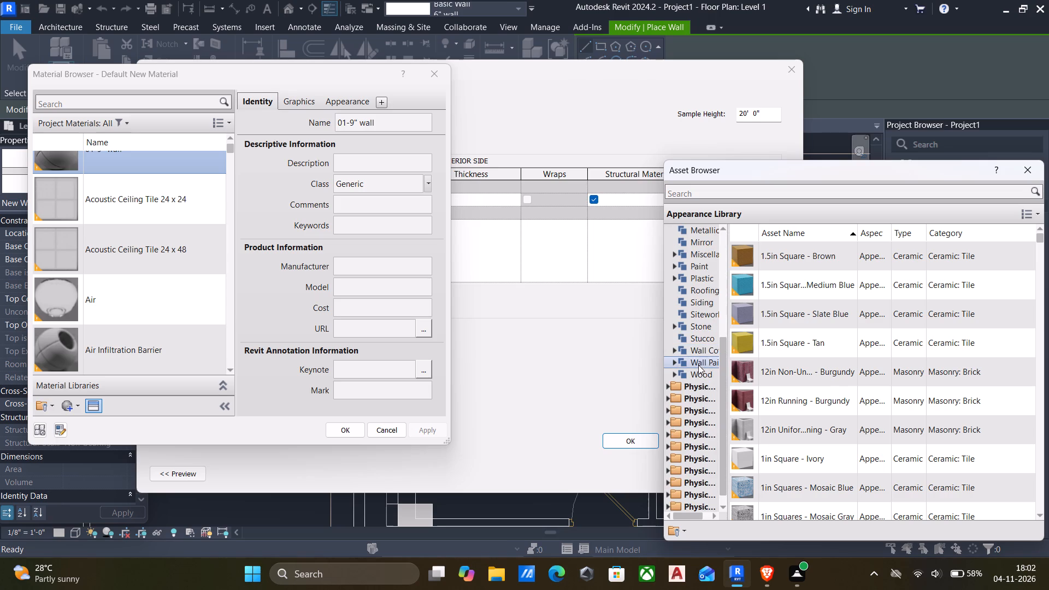
left_click(699, 363)
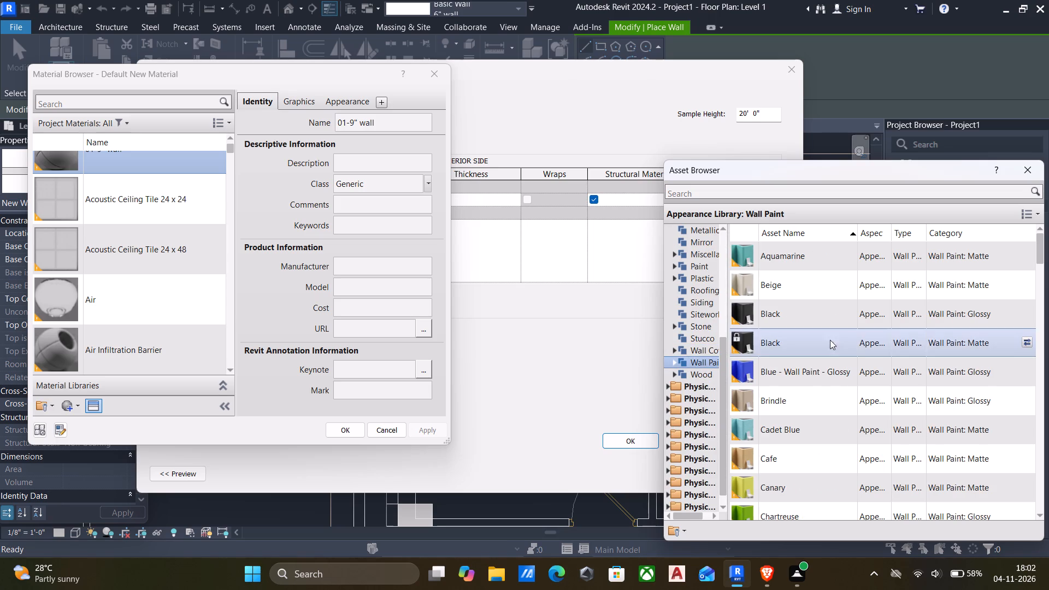
scroll(839, 350, "down", 20)
scroll(839, 350, "down", 20)
scroll(839, 350, "down", 1)
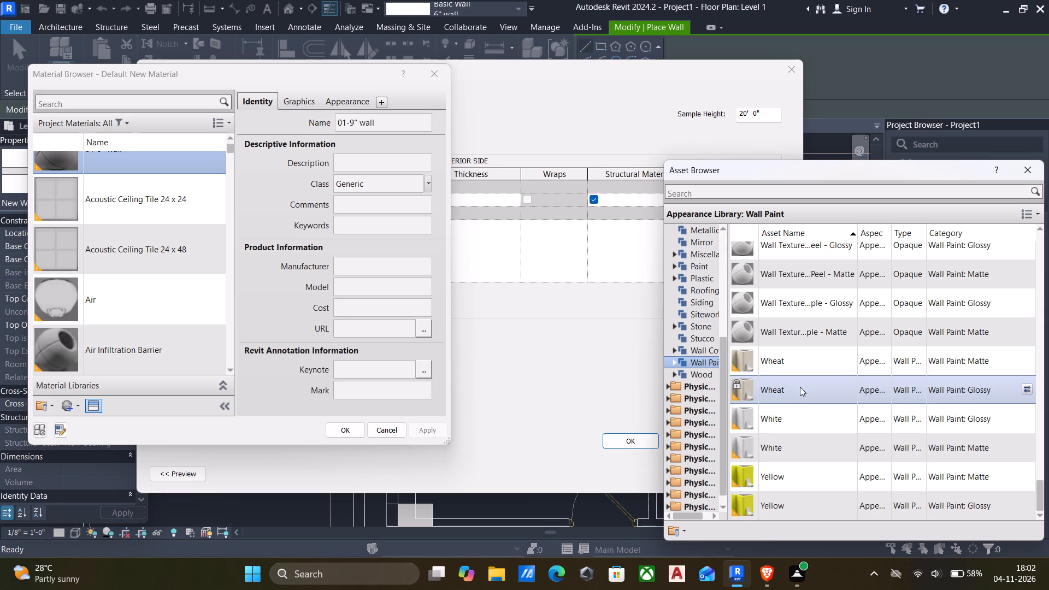
left_click(786, 417)
double_click(786, 417)
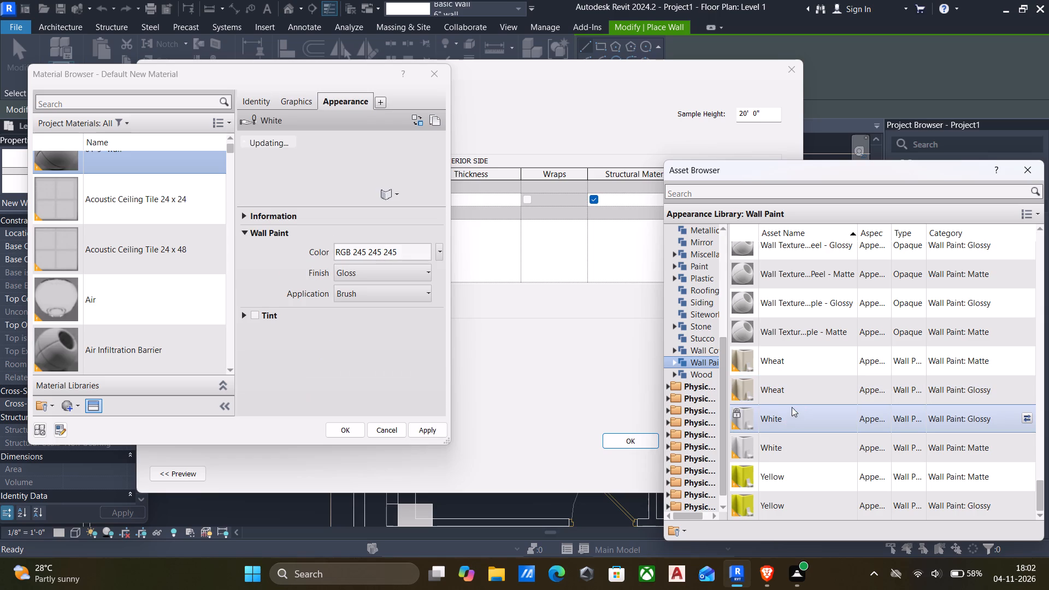
left_click(429, 426)
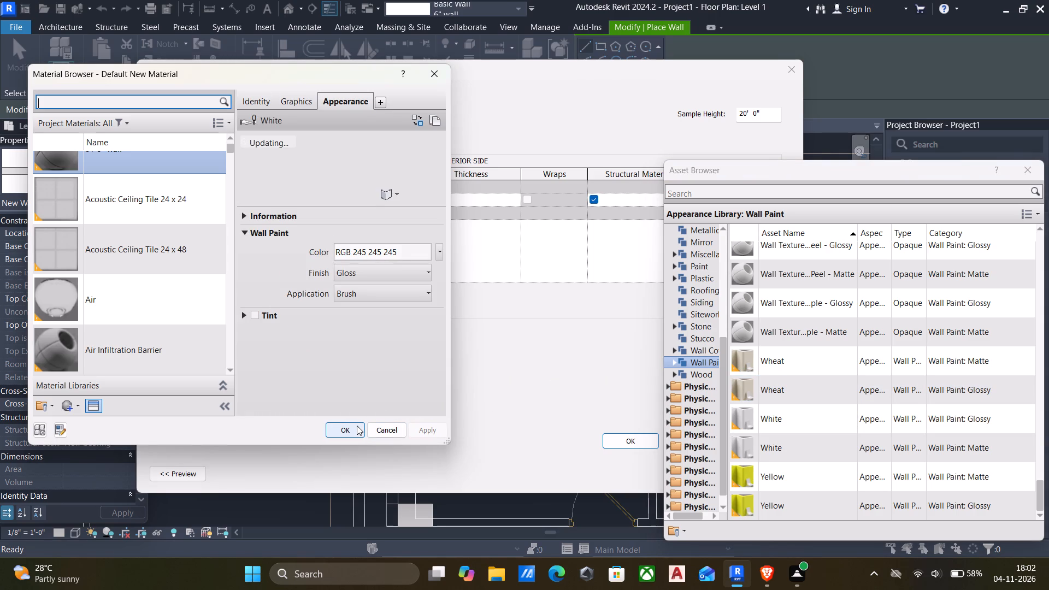
left_click(357, 426)
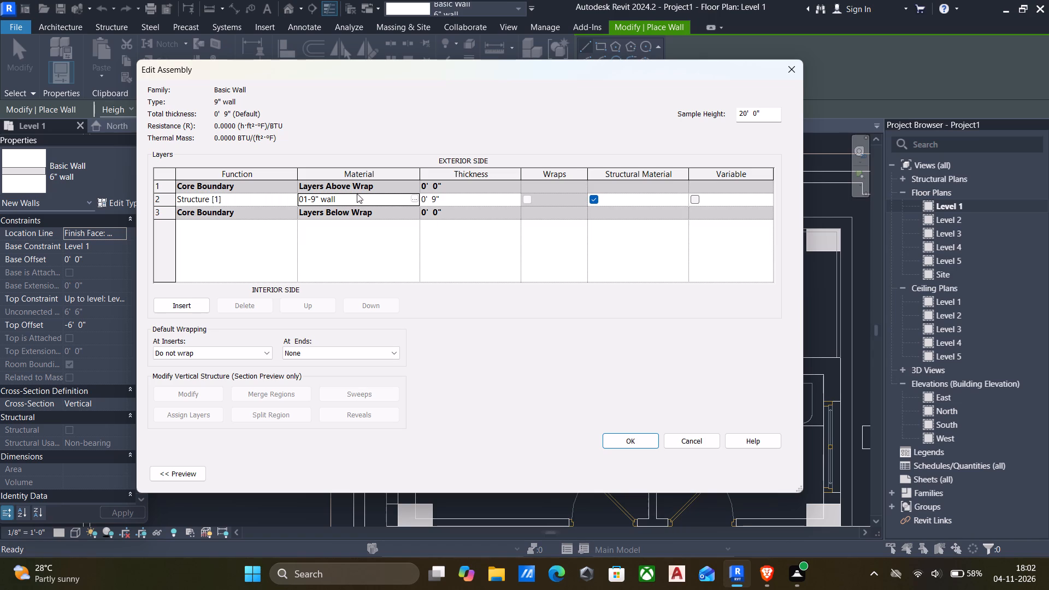
Set the 01-9" wall material's shading to use its render appearance and accept the 9" wall type's settings.
left_click(413, 199)
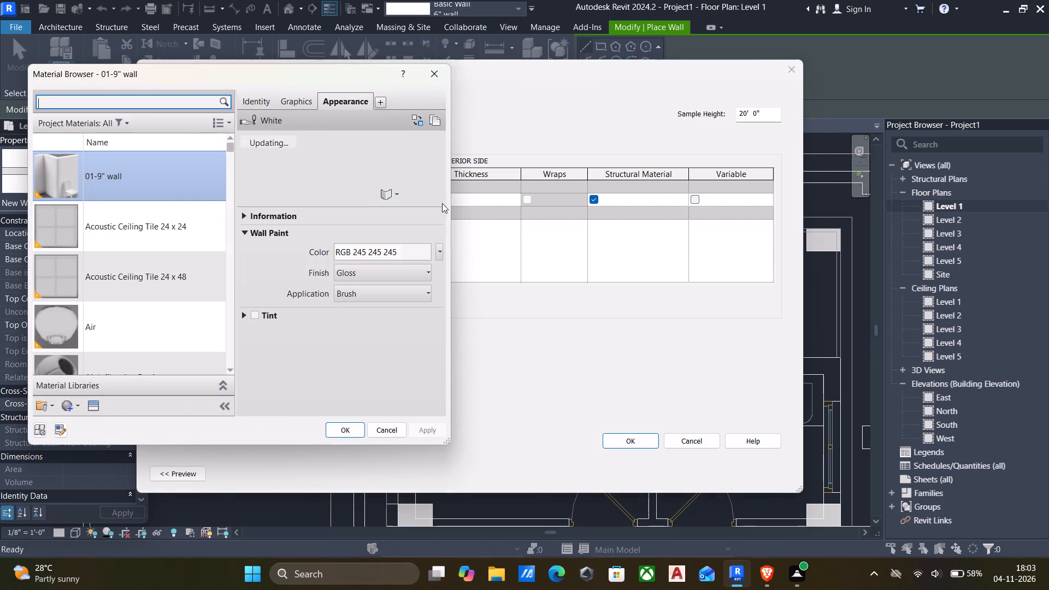
left_click(291, 99)
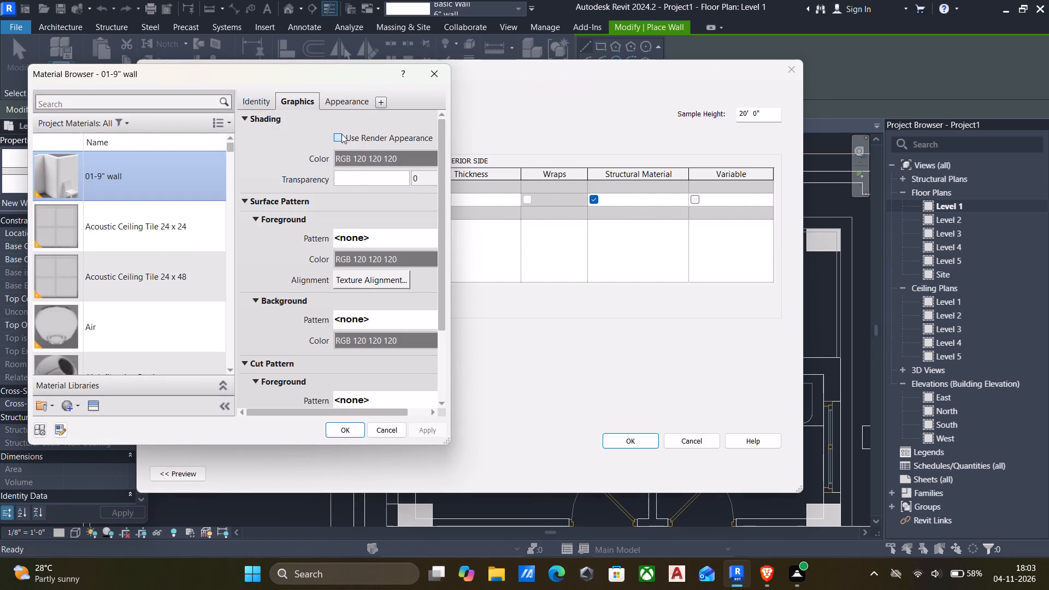
left_click(341, 134)
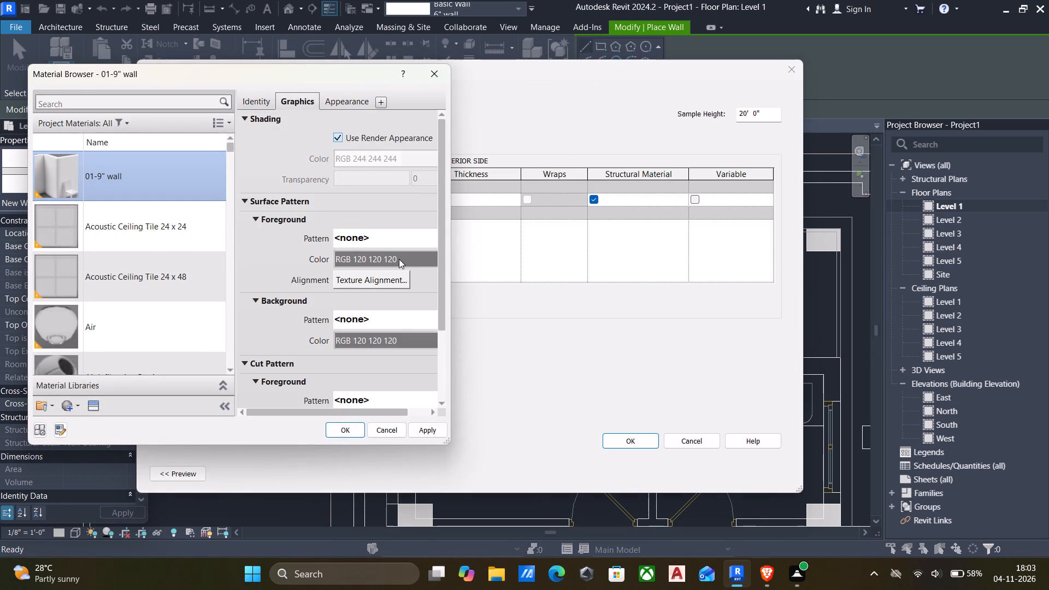
left_click(424, 432)
left_click(353, 432)
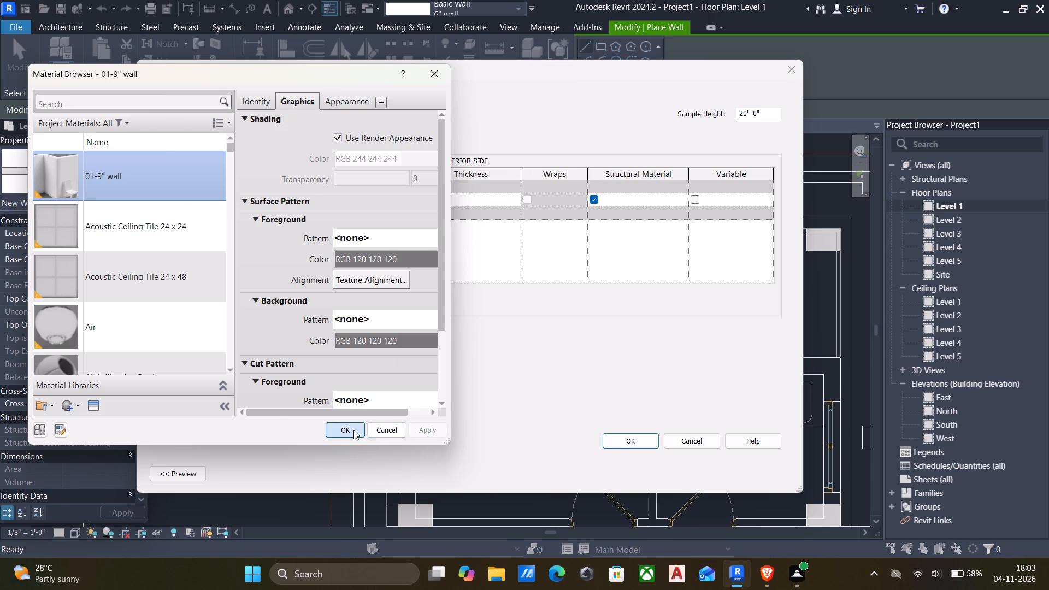
left_click(629, 442)
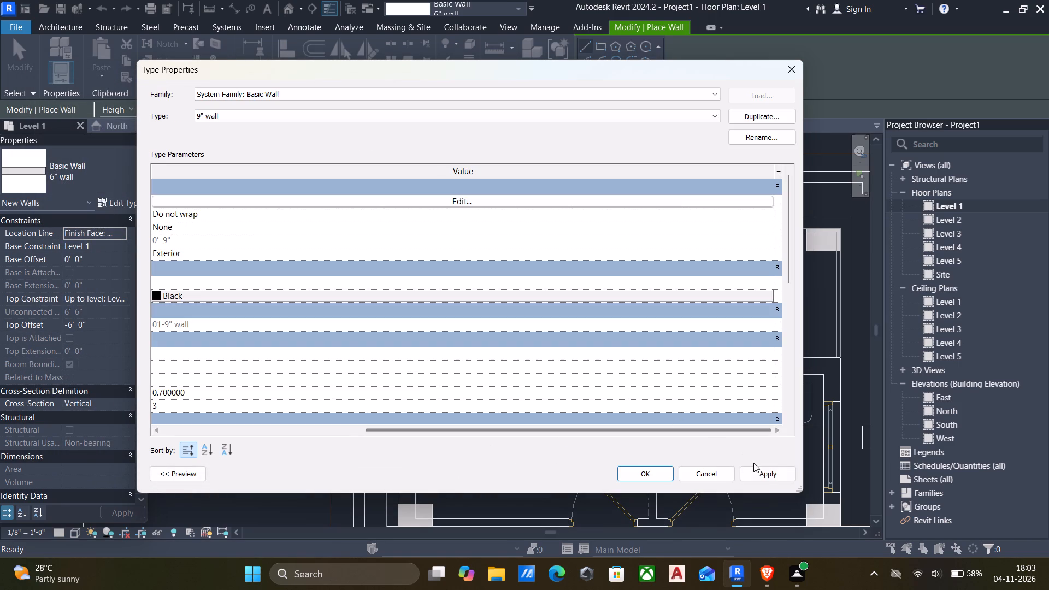
left_click(764, 471)
left_click(638, 467)
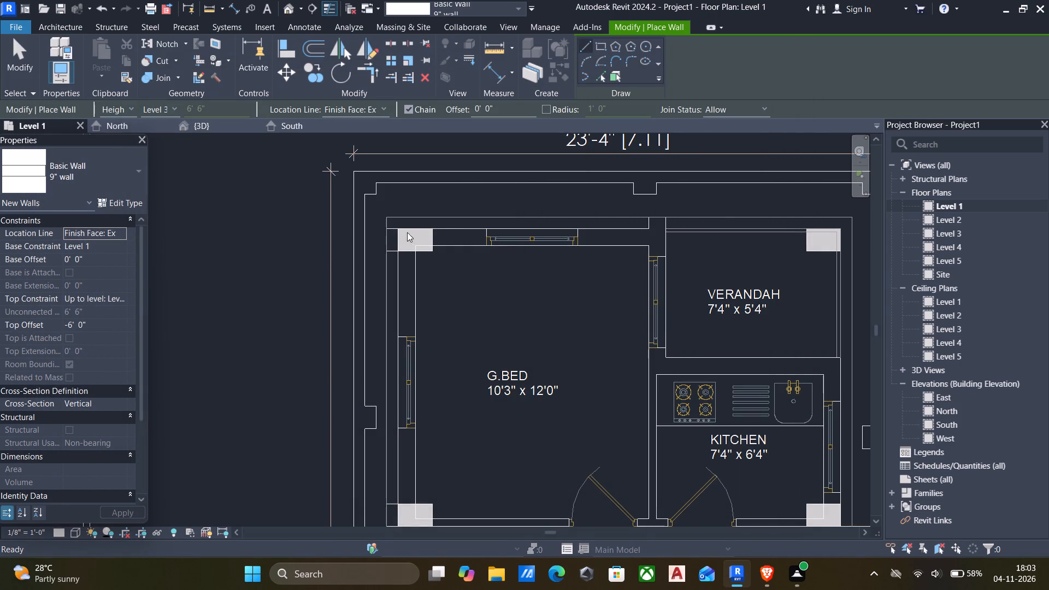
Draw a 9" wall about 11'-9" along G.Bed's outer face, from the corner column's outer corner to the verandah corner.
scroll(391, 227, "up", 3)
type("wa")
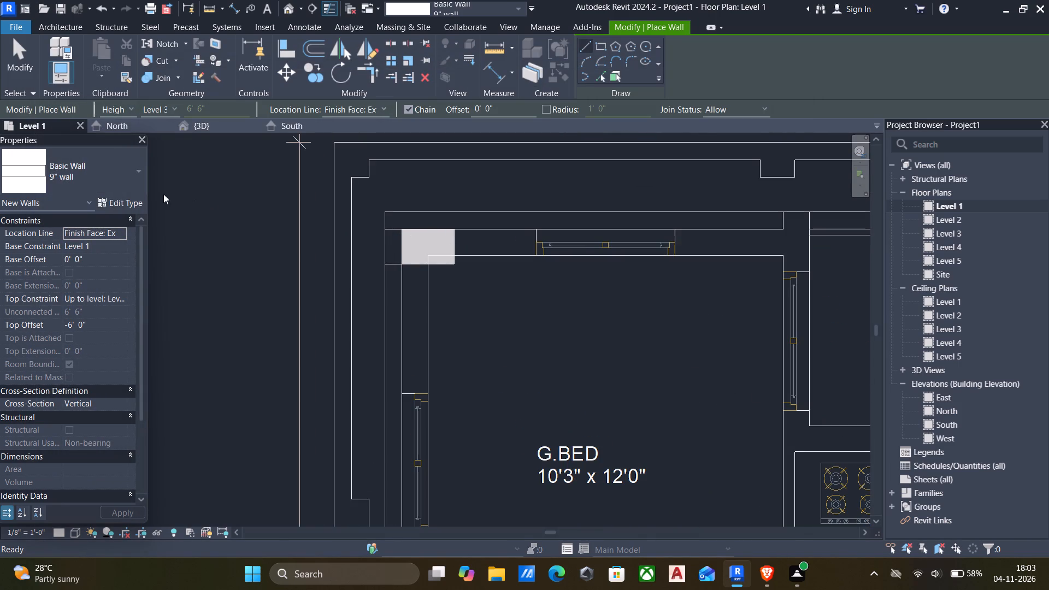
key("Escape")
type("wa")
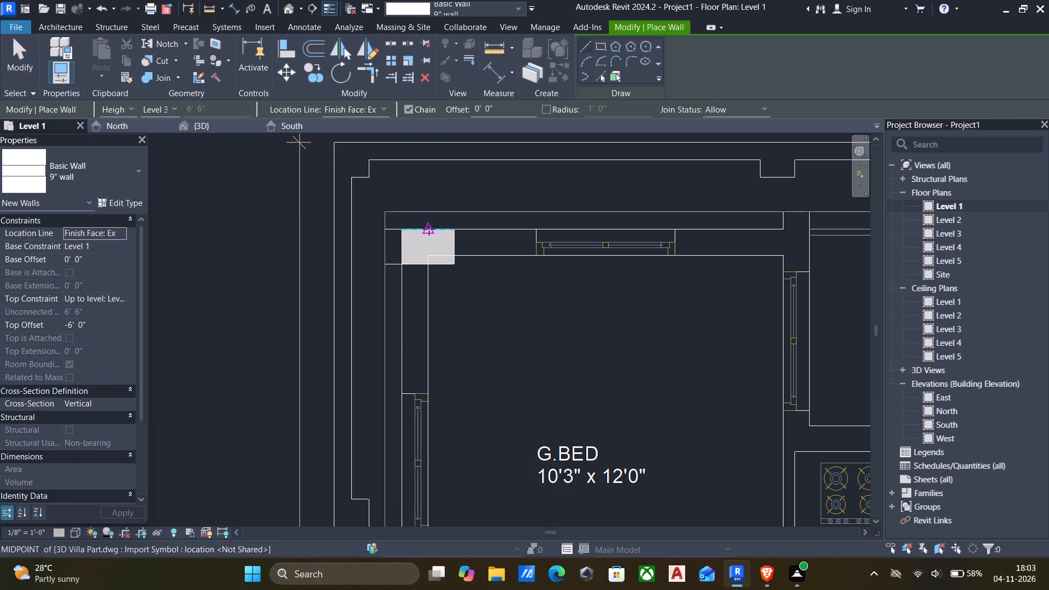
scroll(412, 238, "up", 3)
scroll(409, 239, "down", 5)
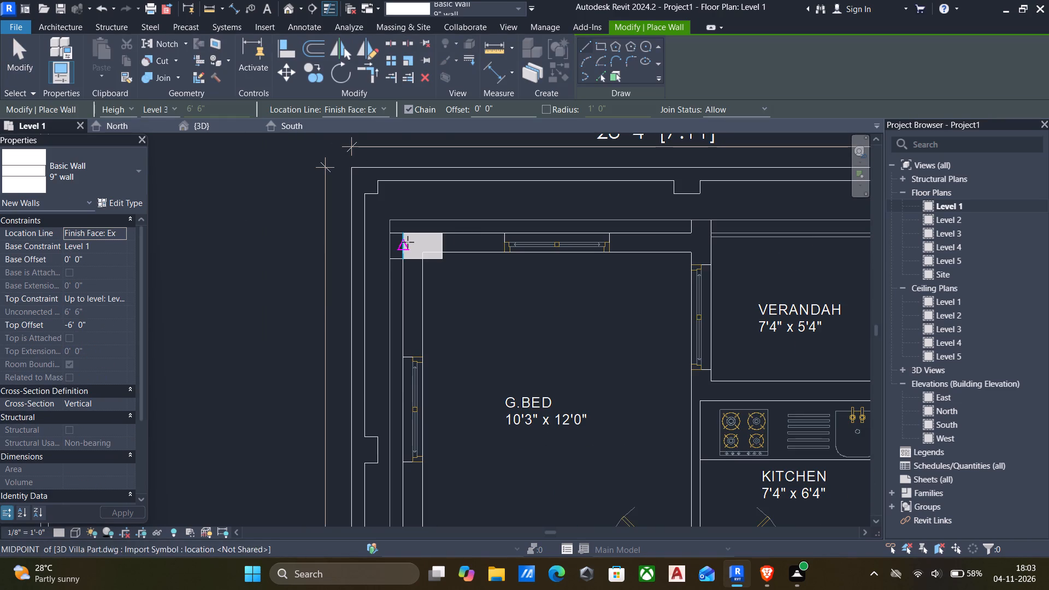
scroll(452, 234, "up", 4)
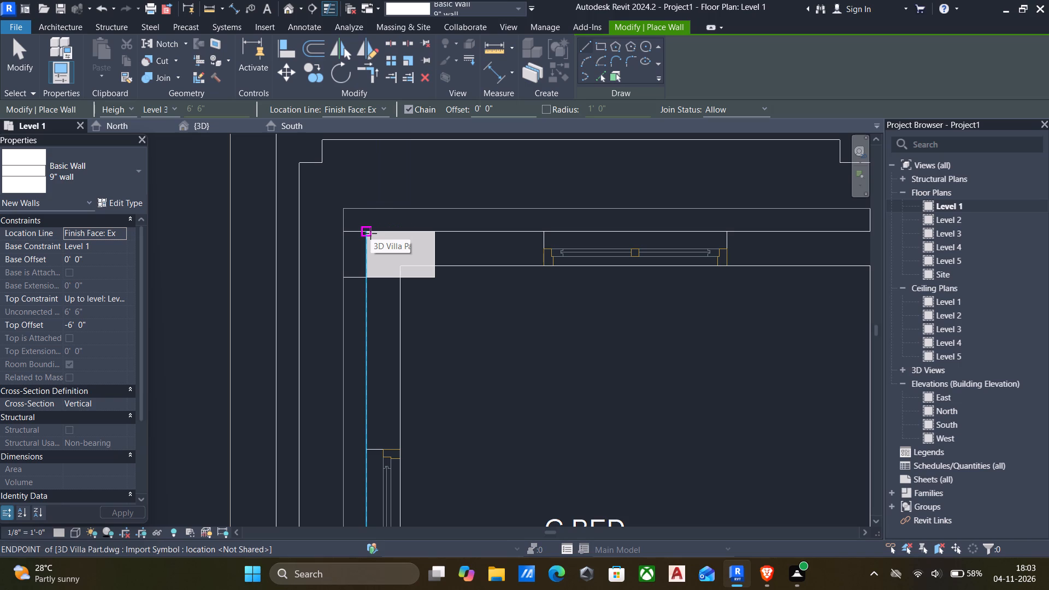
left_click(370, 233)
scroll(503, 238, "down", 6)
middle_click_drag(506, 240, 340, 238)
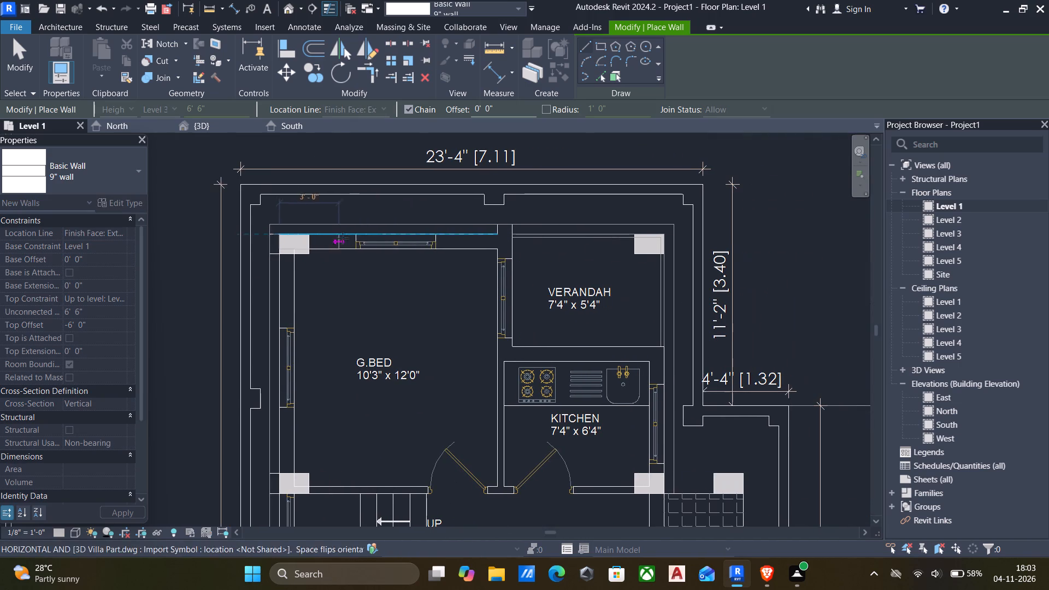
scroll(663, 233, "up", 5)
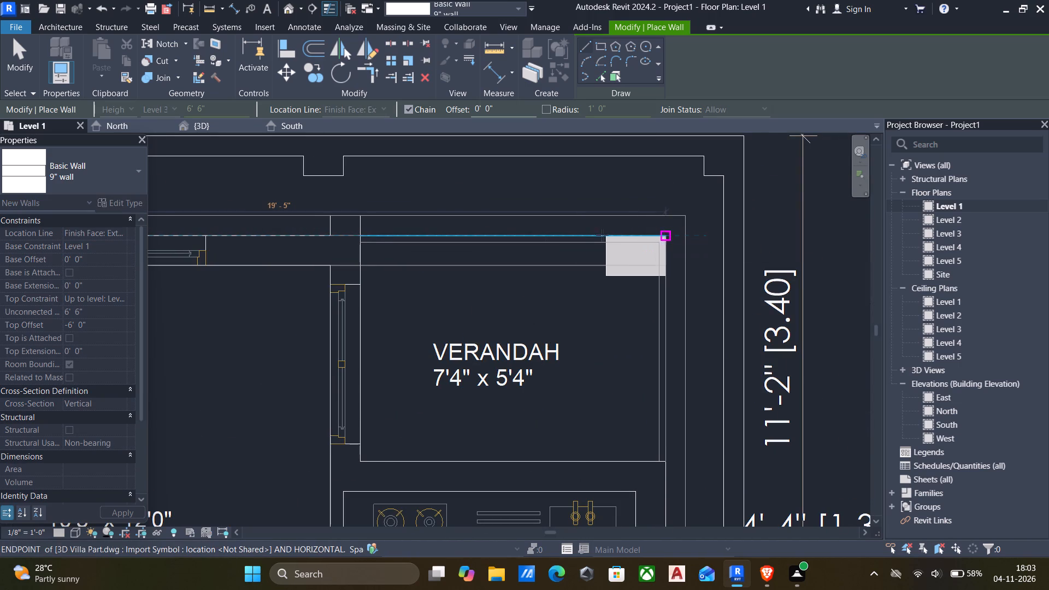
scroll(545, 234, "down", 3)
middle_click_drag(543, 234, 649, 233)
scroll(649, 233, "down", 1)
scroll(535, 234, "up", 5)
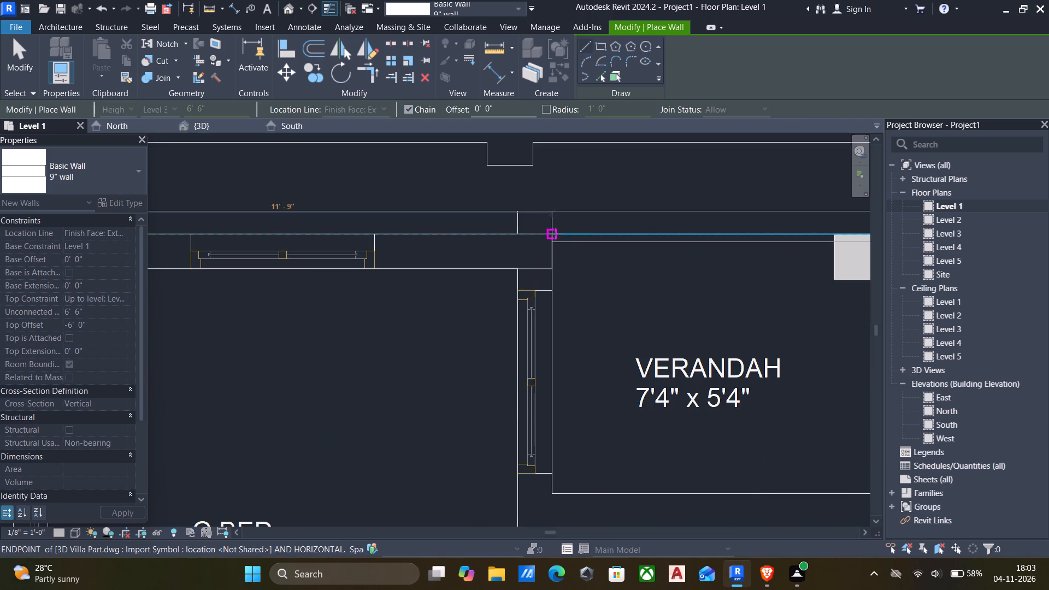
scroll(534, 234, "up", 4)
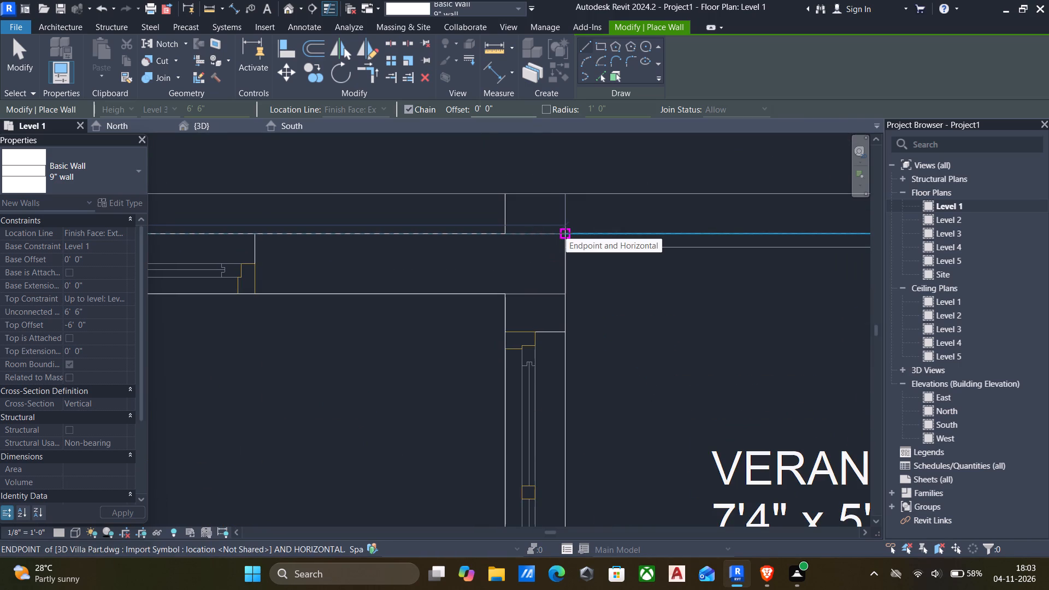
left_click(566, 233)
Continue the 9" wall about 5'-8" along the verandah's G.Bed side and across between verandah and kitchen to the outer face.
scroll(563, 288, "down", 6)
middle_click_drag(563, 310, 562, 268)
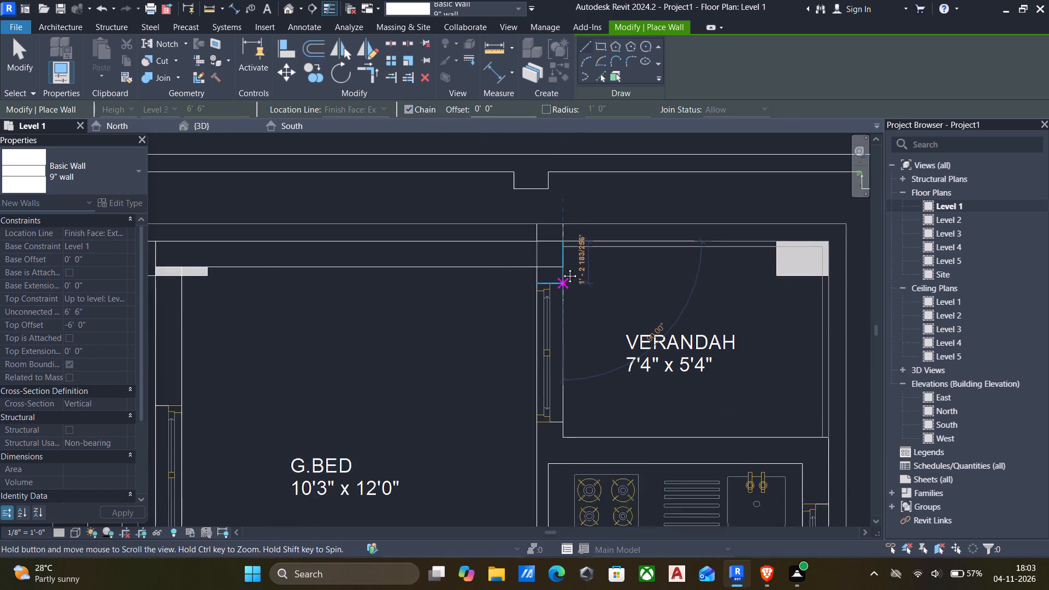
middle_click_drag(562, 268, 564, 252)
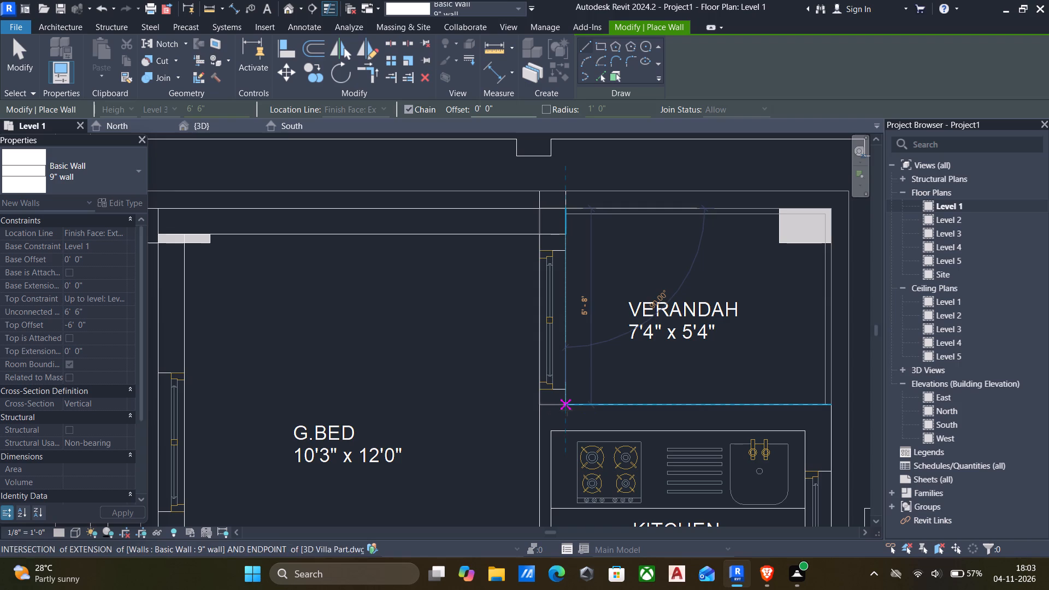
left_click(566, 410)
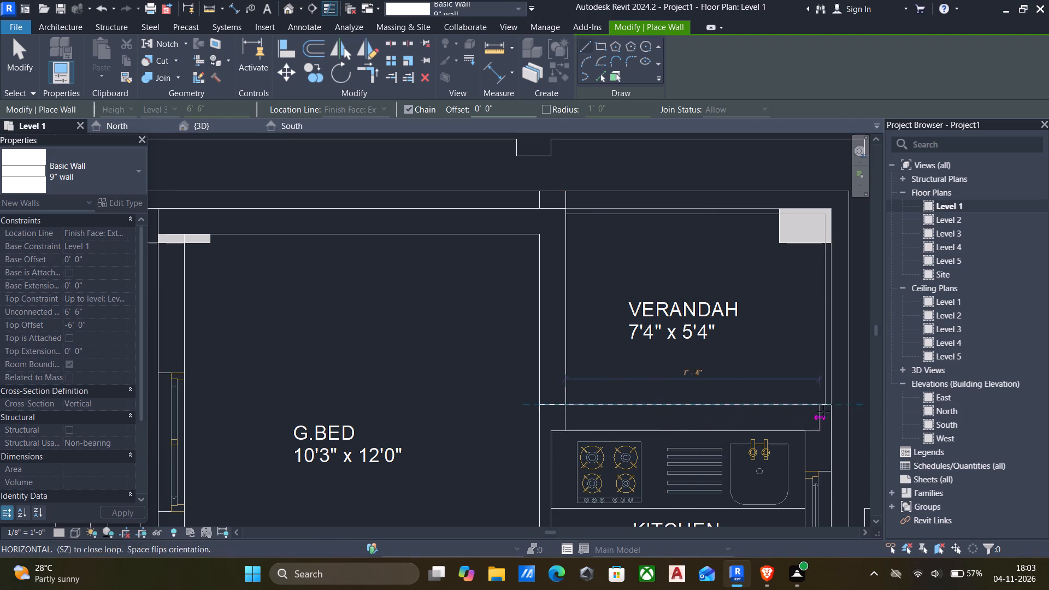
scroll(830, 413, "up", 5)
left_click(830, 403)
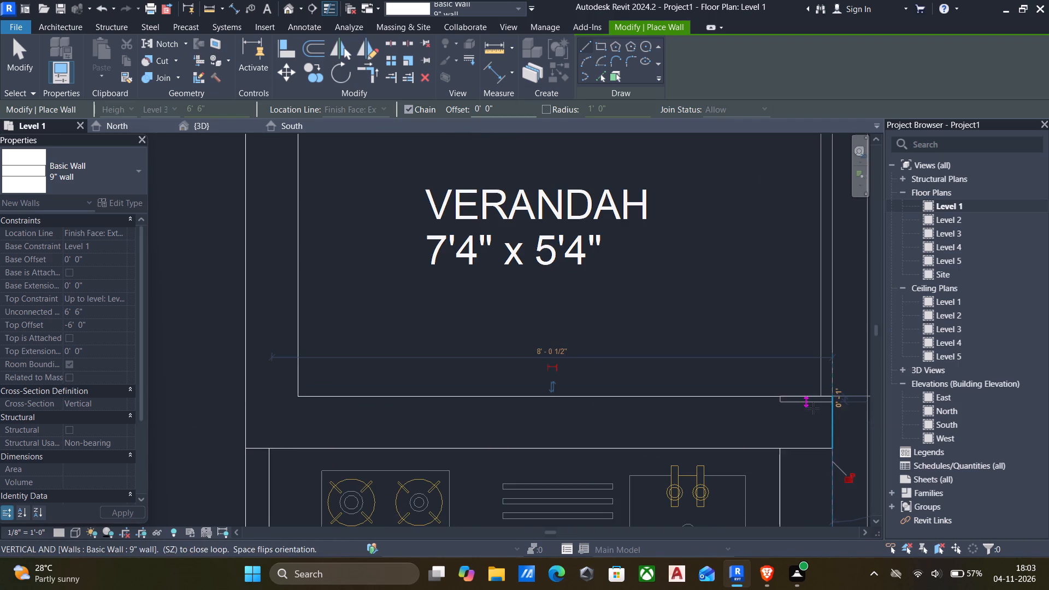
Continue the 9" wall along the outer face past the kitchen and dining area to the toilet's outer corner by the entrance.
scroll(808, 411, "down", 4)
middle_click_drag(806, 414, 783, 345)
middle_click_drag(777, 400, 773, 314)
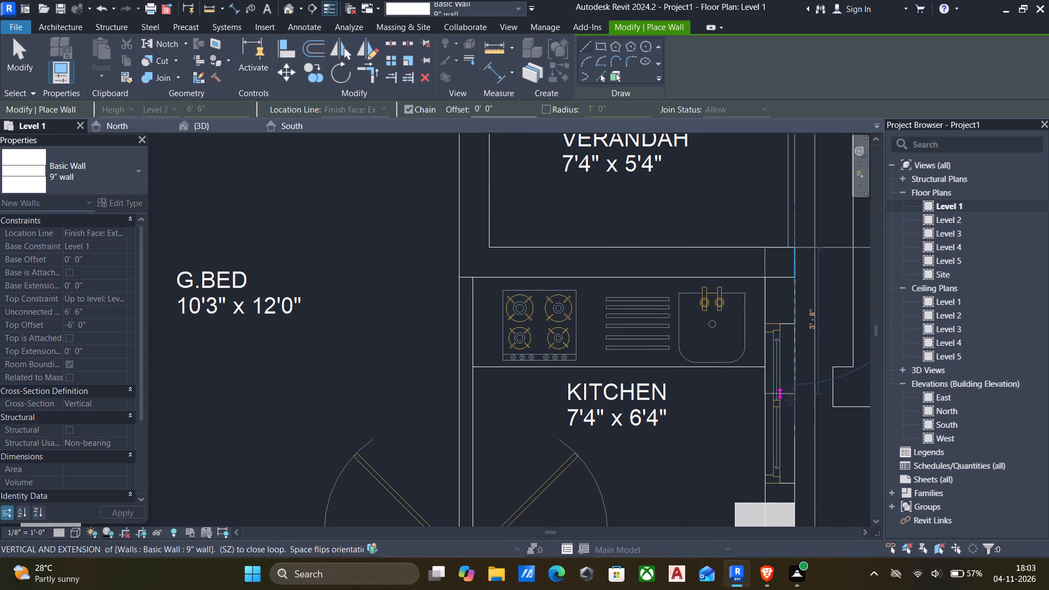
middle_click_drag(793, 460, 785, 367)
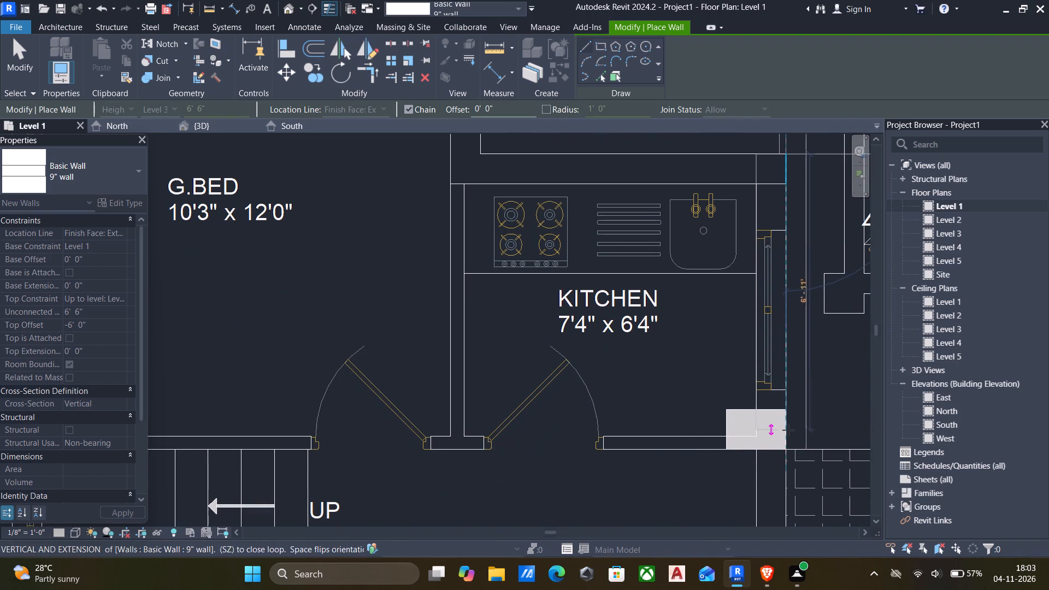
scroll(790, 450, "down", 1)
middle_click_drag(791, 448, 783, 364)
scroll(792, 413, "down", 6)
middle_click_drag(781, 441, 781, 429)
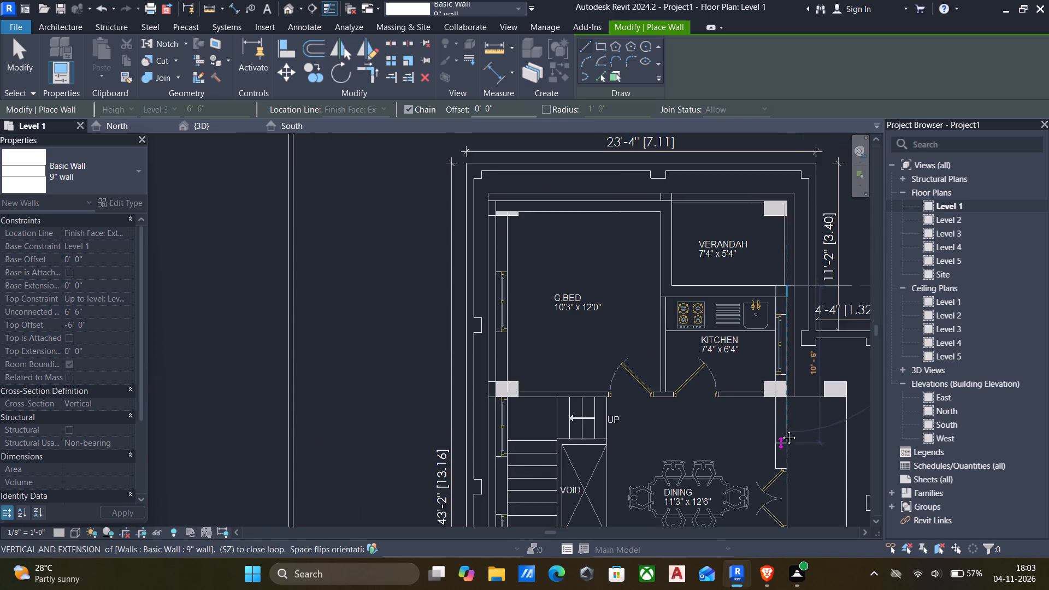
middle_click_drag(781, 429, 777, 375)
scroll(779, 410, "up", 11)
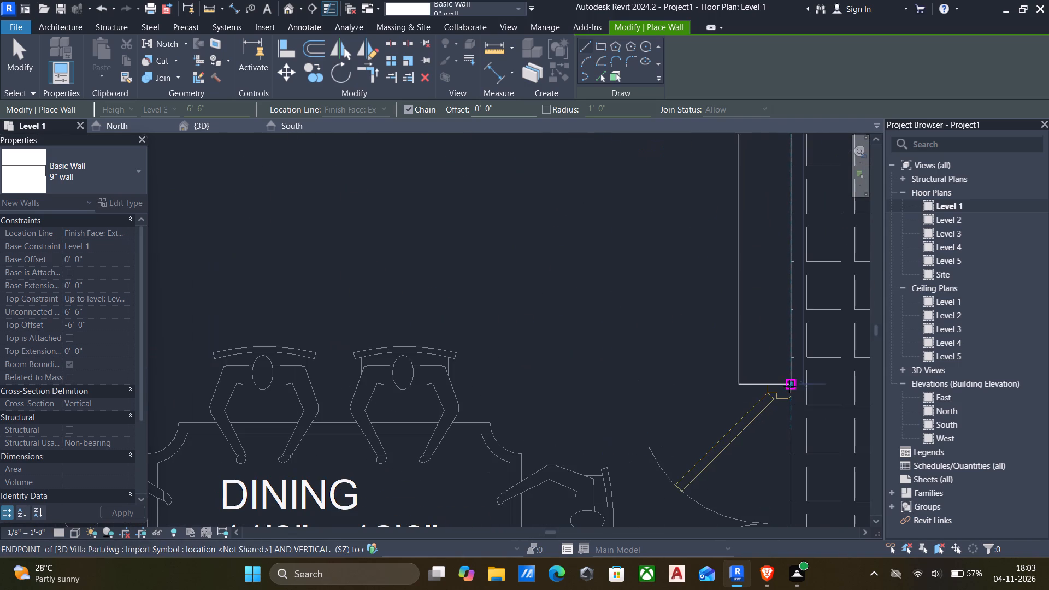
scroll(788, 392, "down", 6)
middle_click_drag(786, 420, 782, 355)
scroll(782, 440, "down", 3)
middle_click_drag(782, 442, 779, 374)
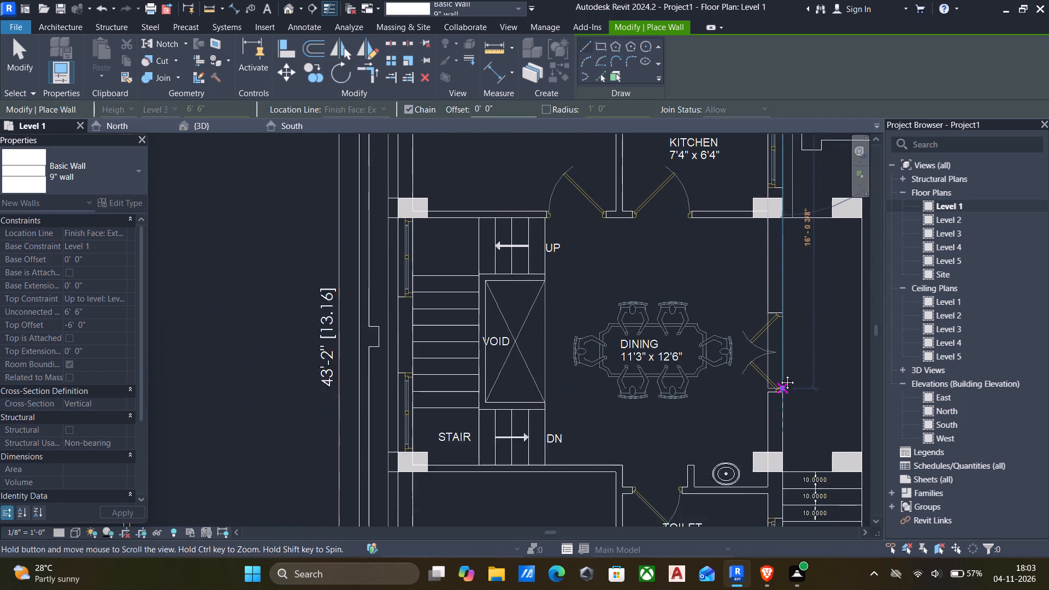
middle_click_drag(779, 374, 779, 370)
scroll(785, 429, "up", 3)
scroll(785, 432, "down", 6)
middle_click_drag(780, 437, 777, 402)
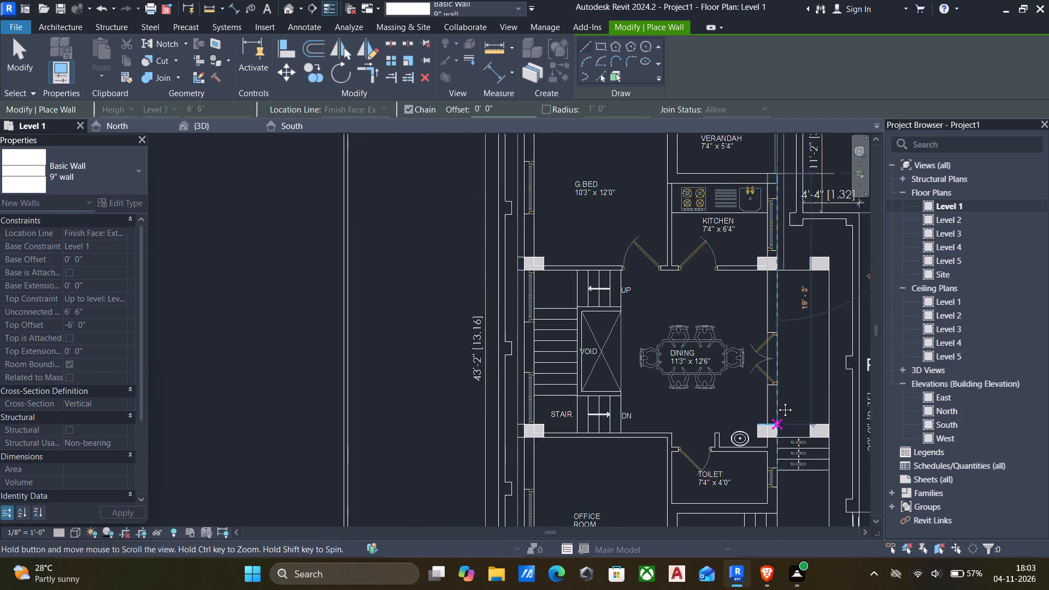
middle_click_drag(777, 402, 776, 366)
middle_click_drag(775, 425, 771, 377)
scroll(768, 392, "up", 5)
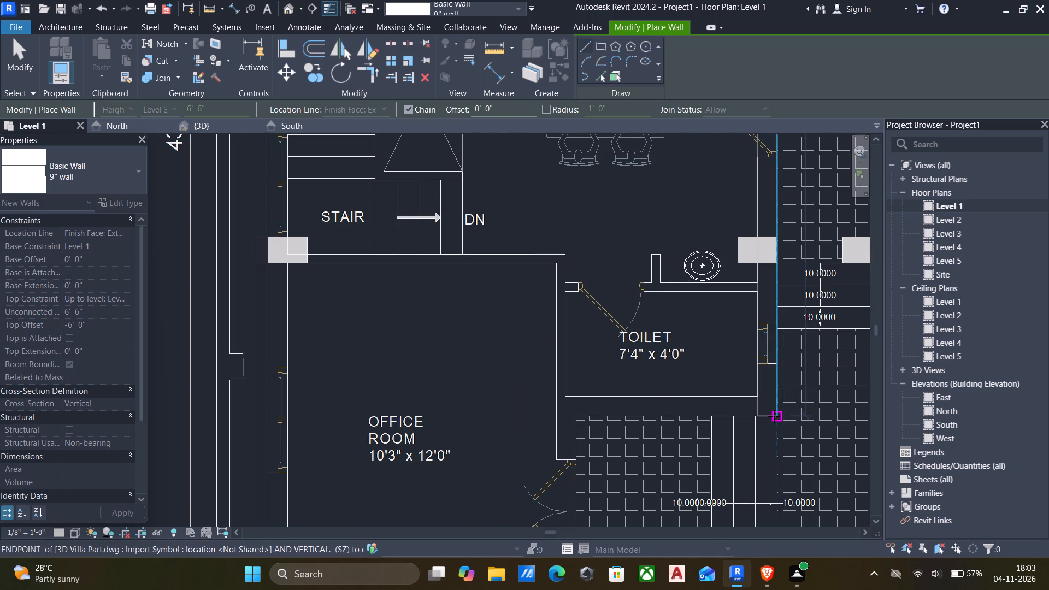
left_click(775, 417)
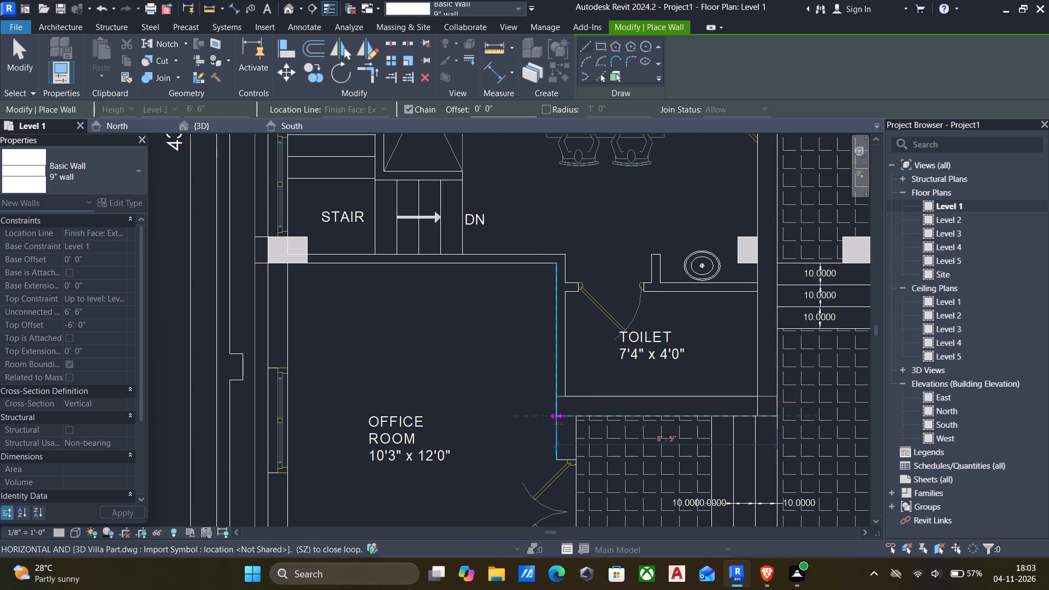
Continue the 9" wall along the toilet's entrance side and about 6'-2" down past the office room door, and end the chain.
left_click(574, 419)
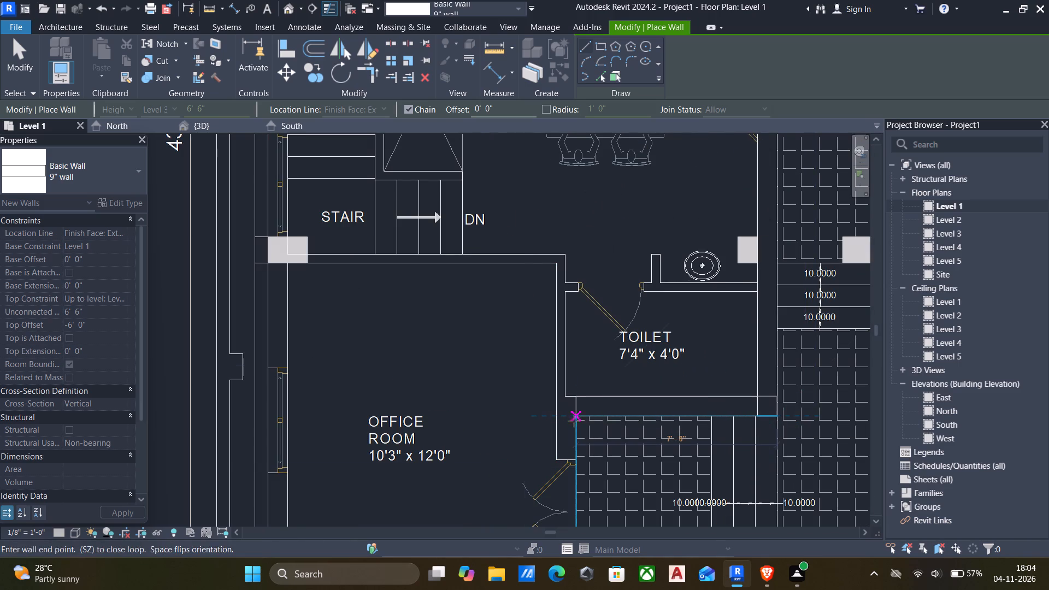
scroll(574, 440, "down", 6)
middle_click_drag(574, 446, 579, 377)
scroll(577, 429, "up", 5)
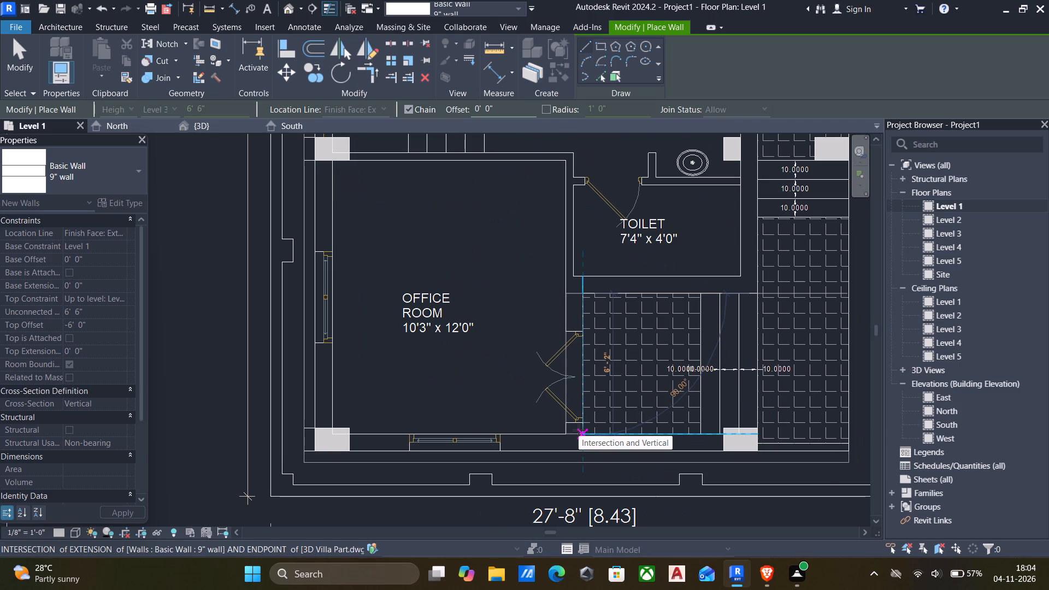
left_click(579, 430)
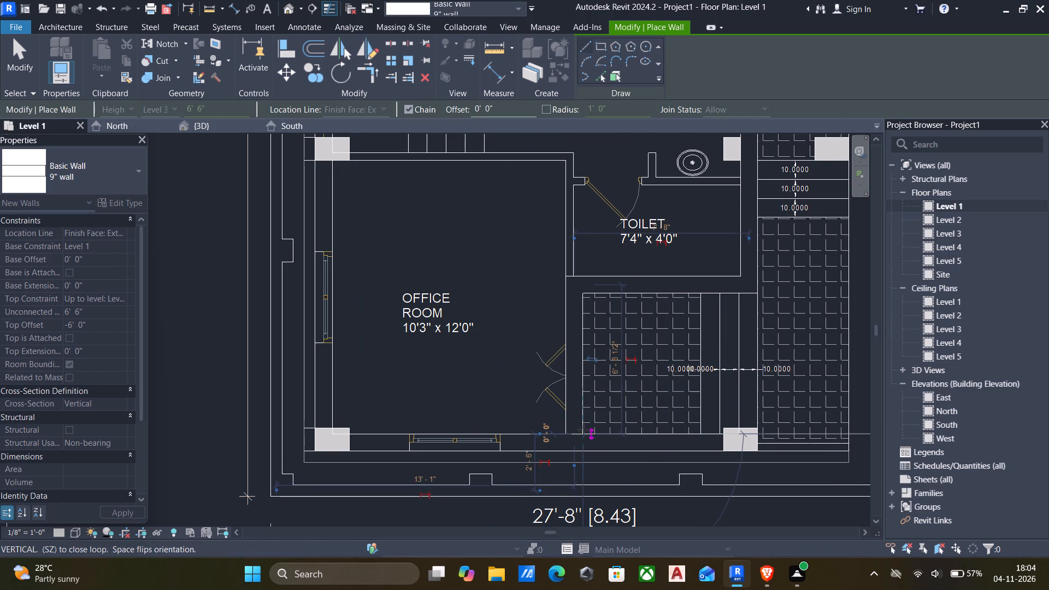
key("Escape")
Draw a 9" wall about 19'-11" along the office room's front face, from the entrance column's outer corner to the ledge corner past the office column.
scroll(762, 450, "up", 10)
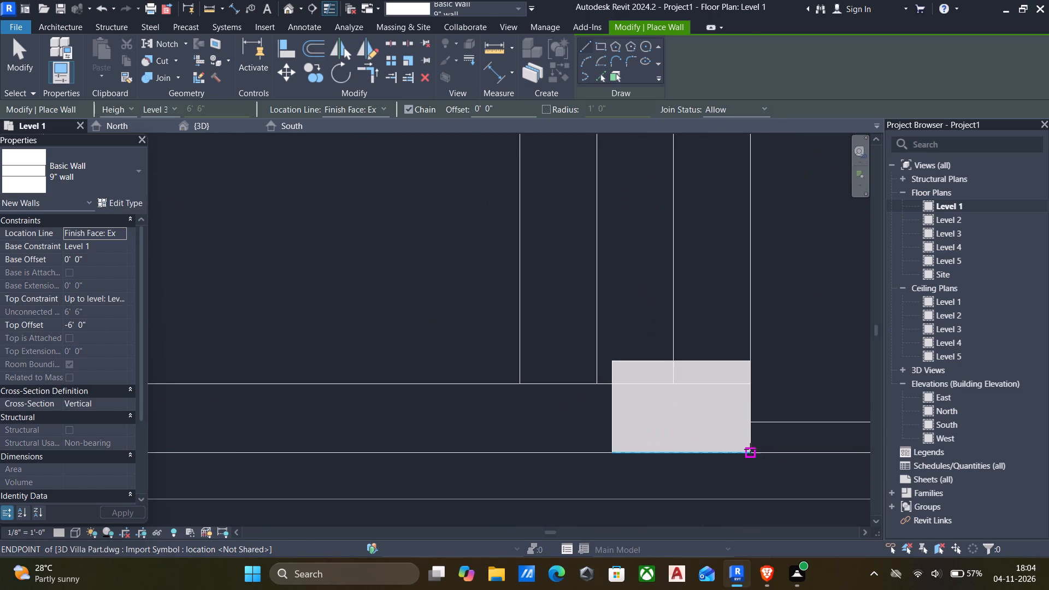
left_click(750, 449)
scroll(679, 447, "down", 6)
middle_click_drag(678, 447, 793, 433)
scroll(606, 429, "down", 4)
middle_click_drag(607, 429, 722, 426)
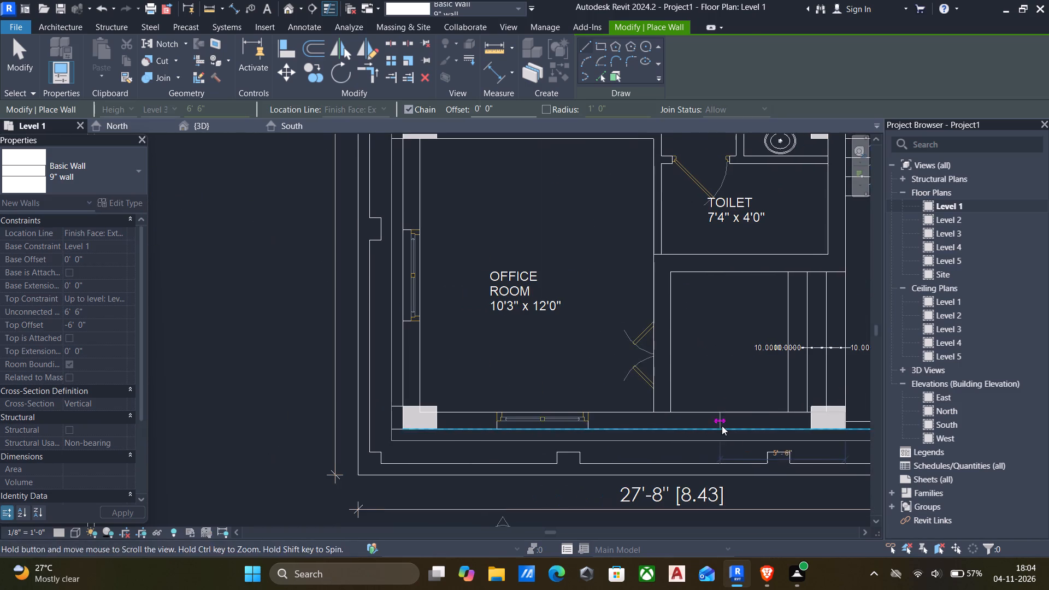
scroll(397, 431, "up", 3)
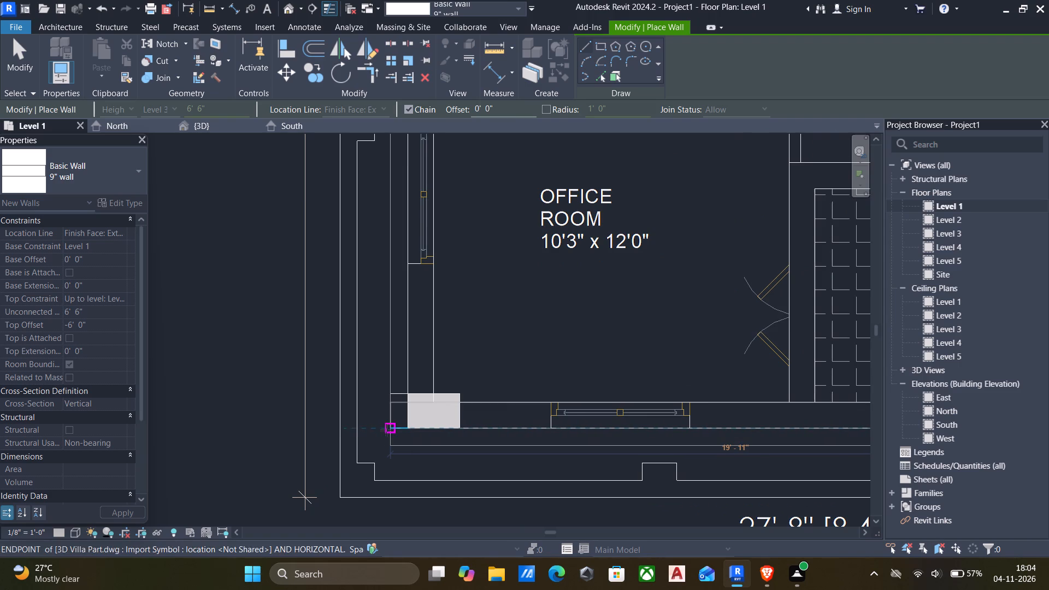
scroll(484, 430, "up", 5)
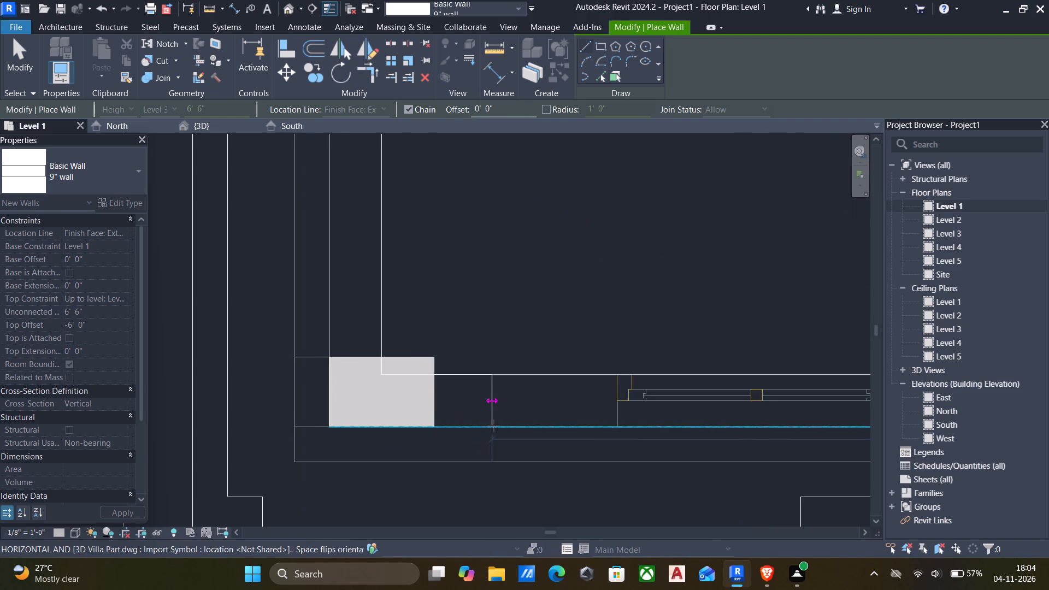
scroll(494, 426, "up", 11)
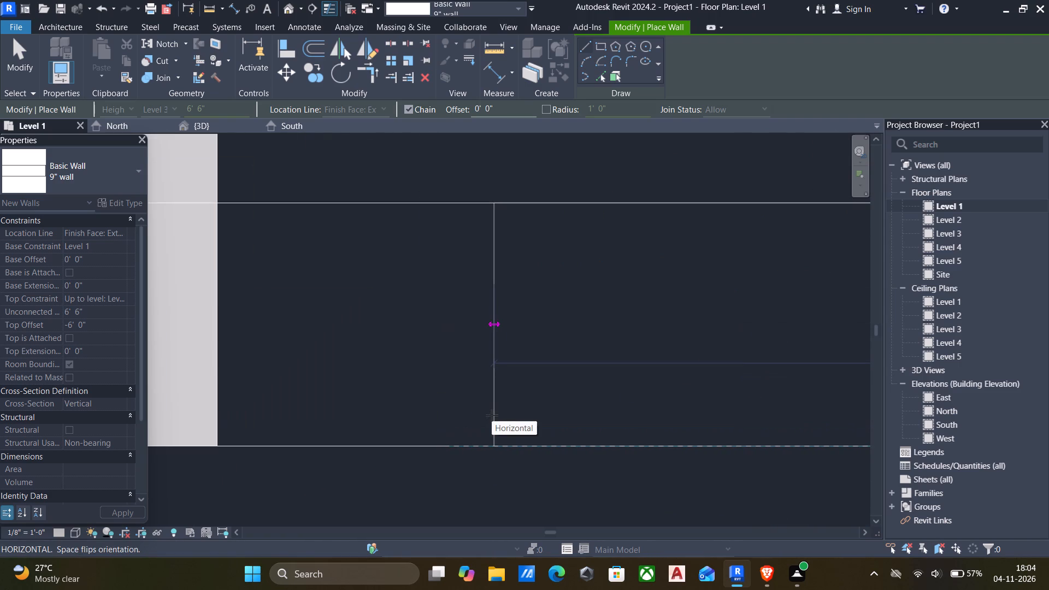
scroll(492, 415, "down", 3)
scroll(447, 417, "down", 5)
middle_click_drag(447, 417, 540, 401)
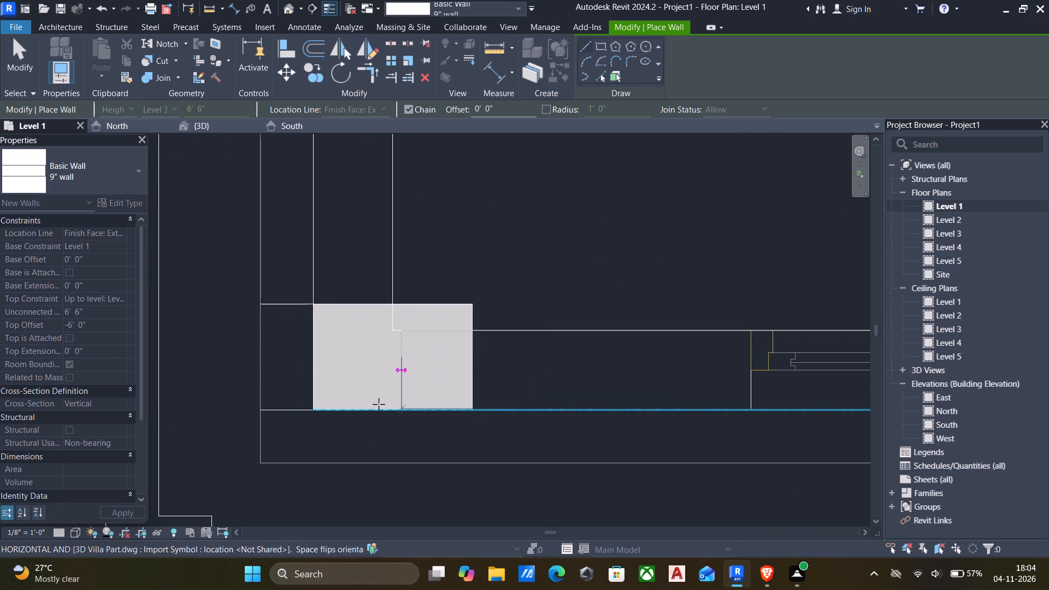
left_click(259, 410)
key("Escape")
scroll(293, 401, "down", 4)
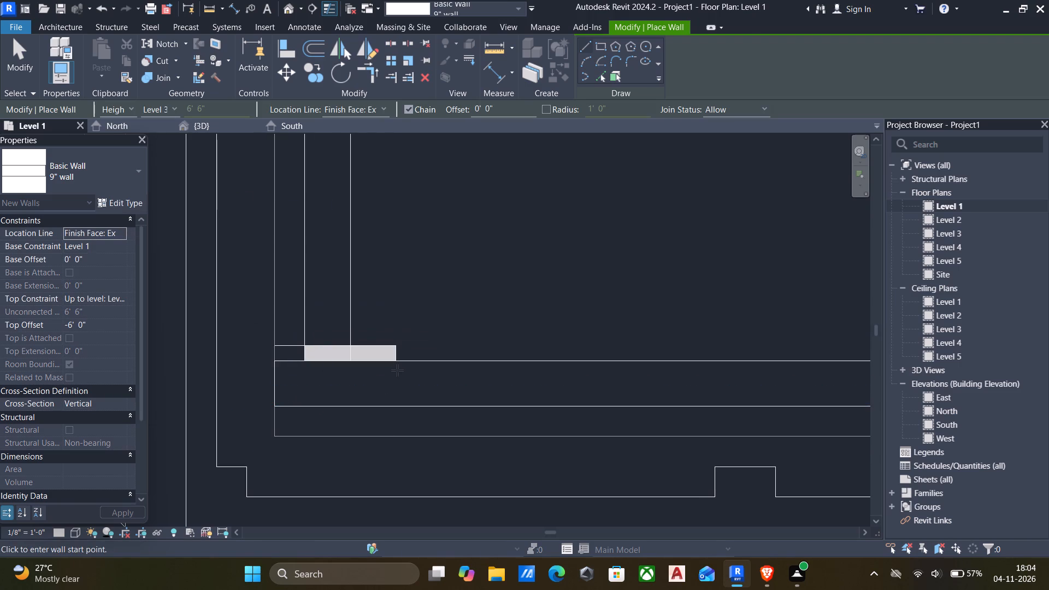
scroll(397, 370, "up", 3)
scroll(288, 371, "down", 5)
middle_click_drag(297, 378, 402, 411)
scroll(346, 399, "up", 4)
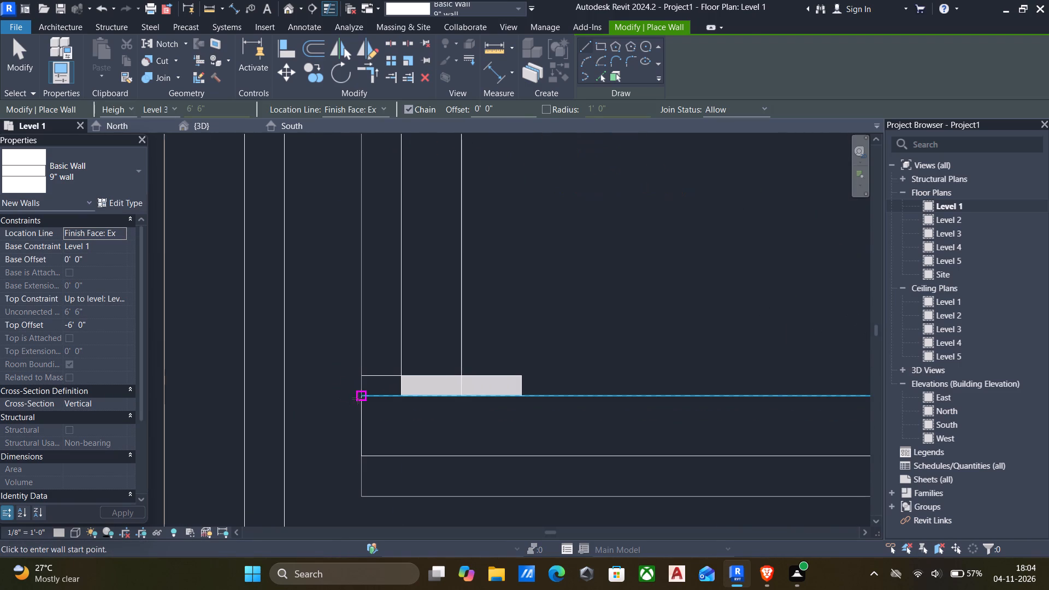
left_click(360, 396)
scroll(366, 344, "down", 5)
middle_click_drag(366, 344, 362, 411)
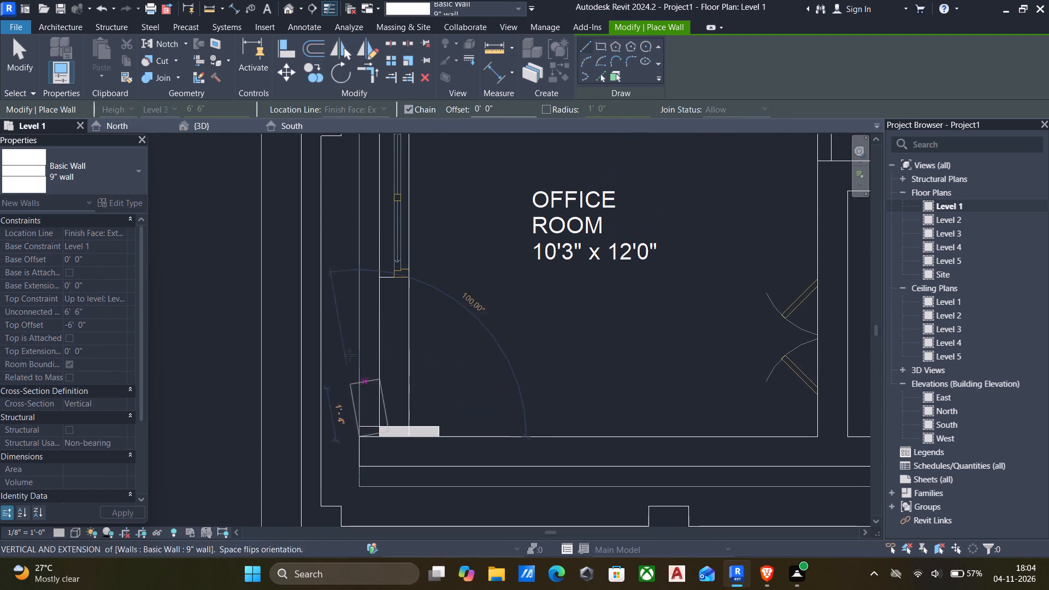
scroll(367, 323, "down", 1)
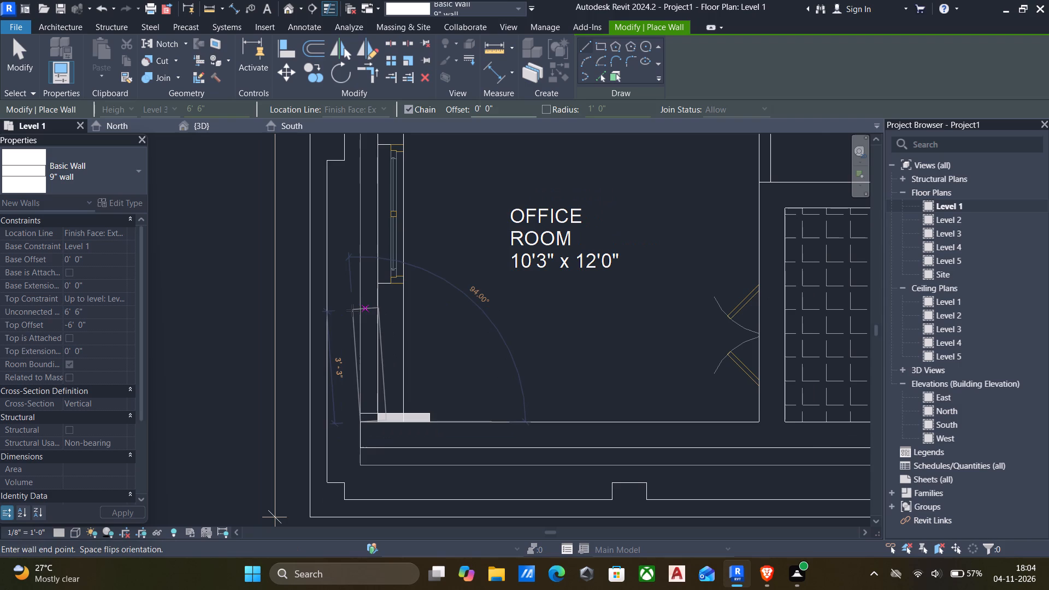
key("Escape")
Draw a 9" wall along the stair-side outer face, from the office room's corner column past the stair to the G.Bed end wall.
scroll(384, 420, "up", 4)
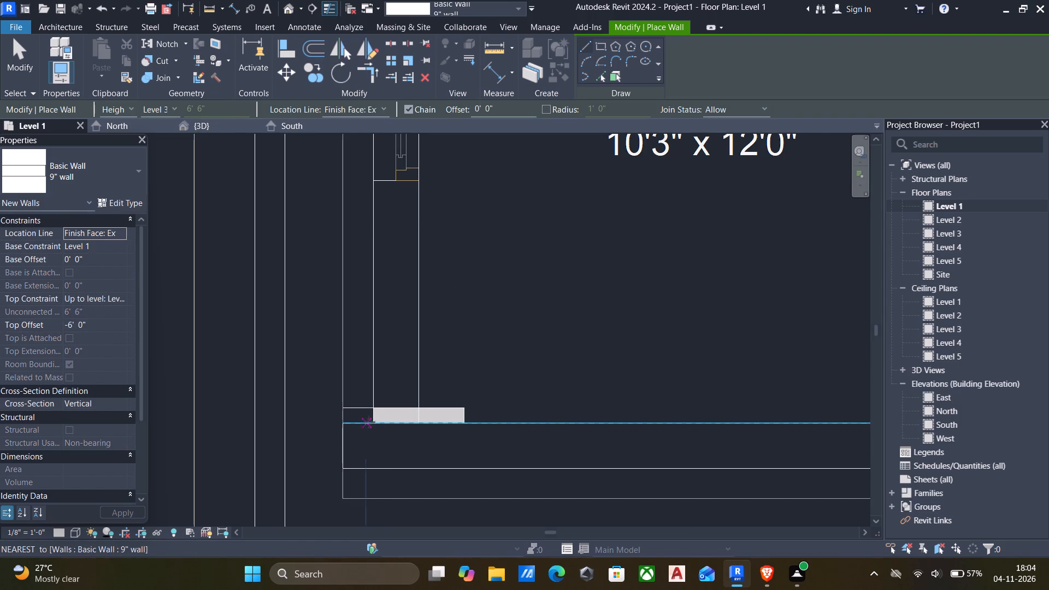
left_click(373, 426)
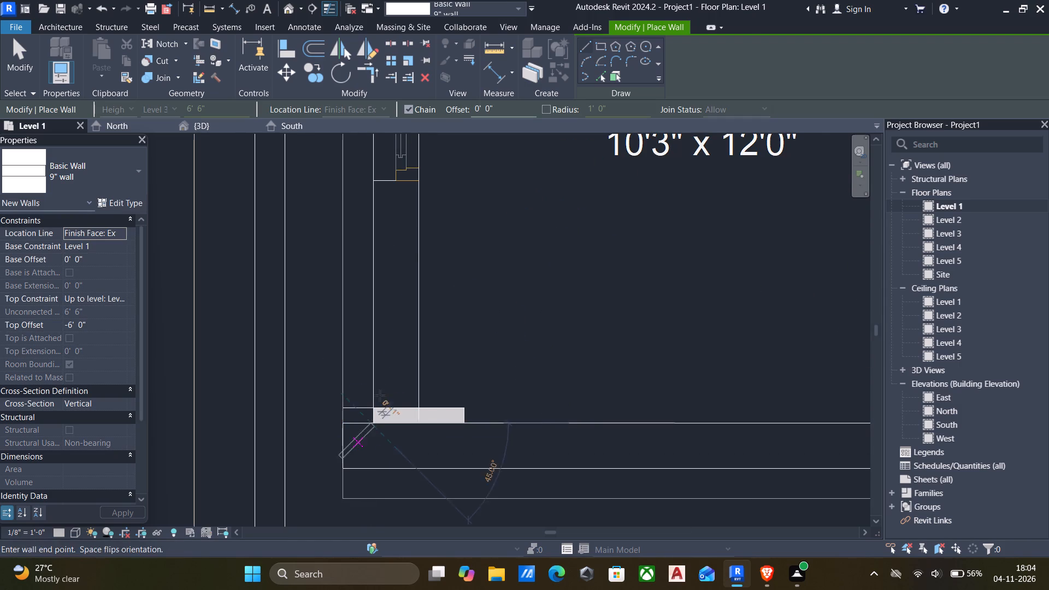
scroll(380, 385, "down", 6)
middle_click_drag(382, 388, 382, 459)
scroll(381, 351, "down", 5)
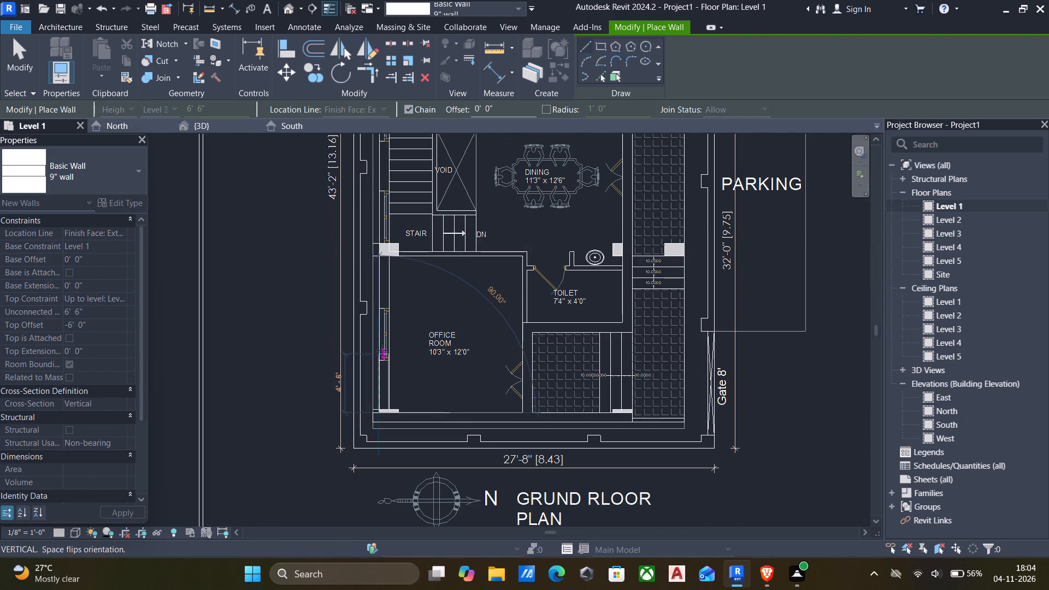
scroll(382, 350, "up", 6)
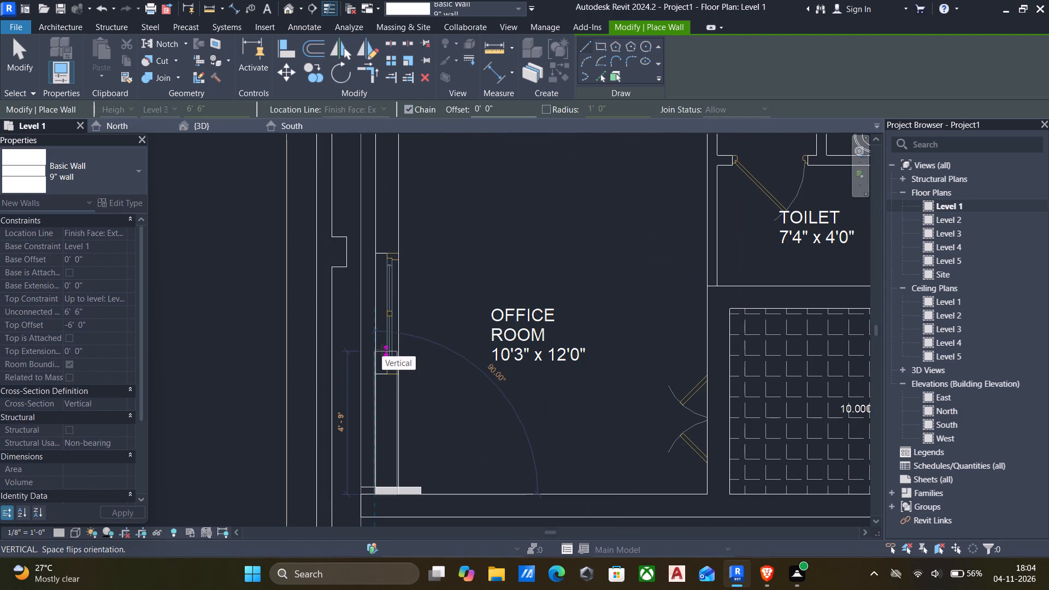
scroll(382, 350, "down", 5)
middle_click_drag(382, 351, 379, 421)
scroll(379, 411, "up", 1)
scroll(383, 331, "down", 3)
middle_click_drag(382, 350, 379, 440)
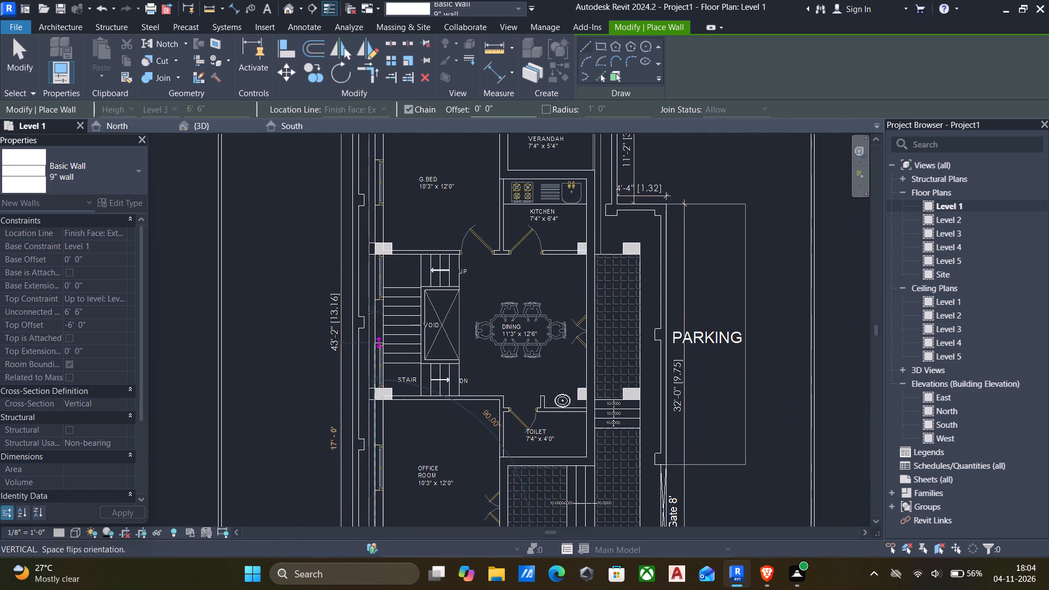
scroll(372, 309, "down", 3)
middle_click_drag(373, 321, 389, 417)
scroll(396, 288, "up", 10)
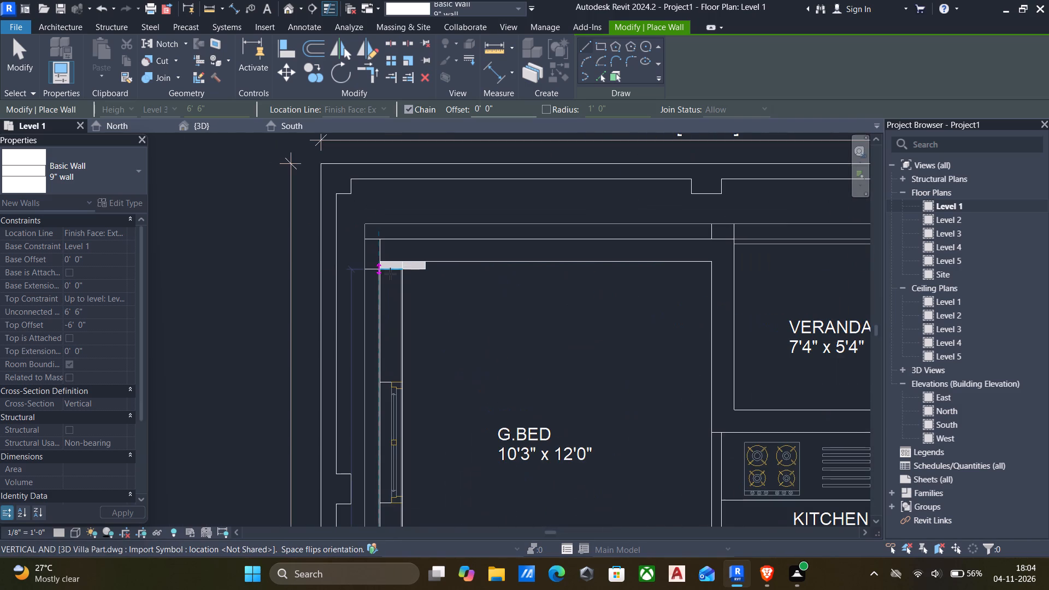
scroll(390, 274, "up", 5)
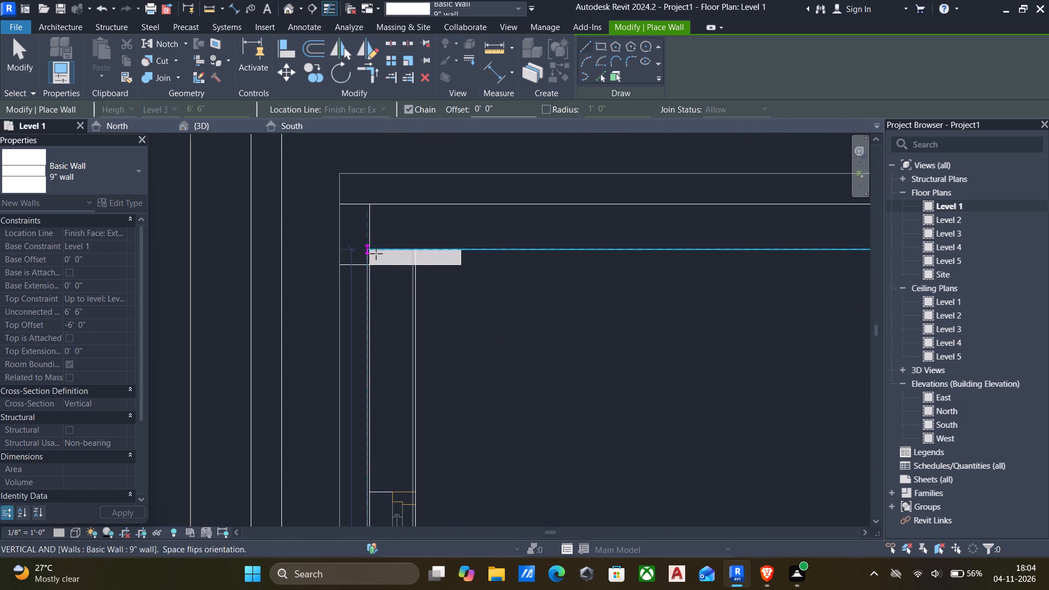
left_click(375, 252)
key("Escape")
key("Escape")
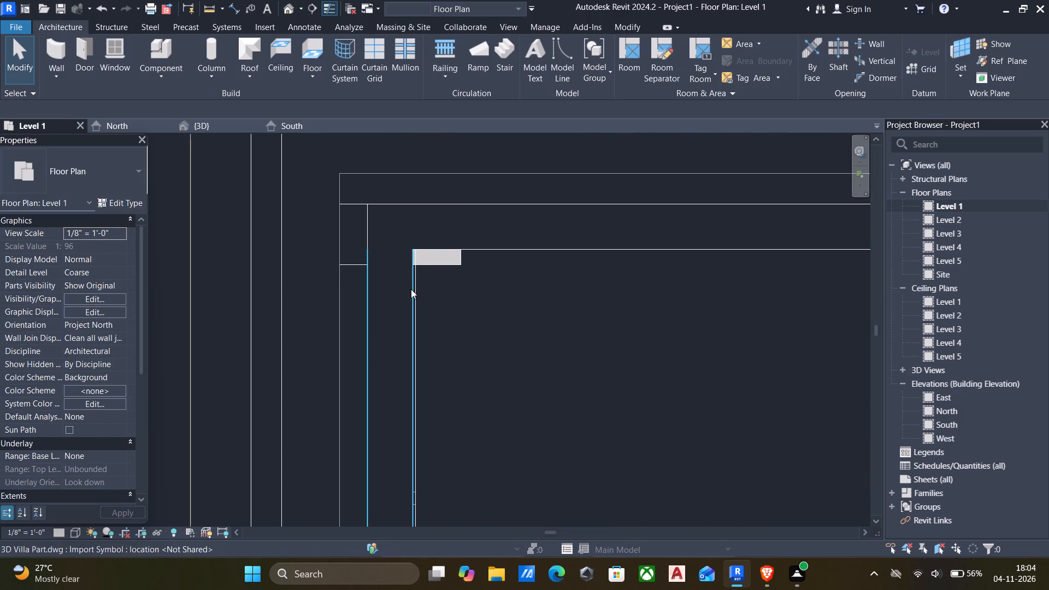
Align the new stair-side wall with the CAD wall line near the G.Bed corner column.
left_click(411, 289)
key("Escape")
left_click(486, 252)
key("Escape")
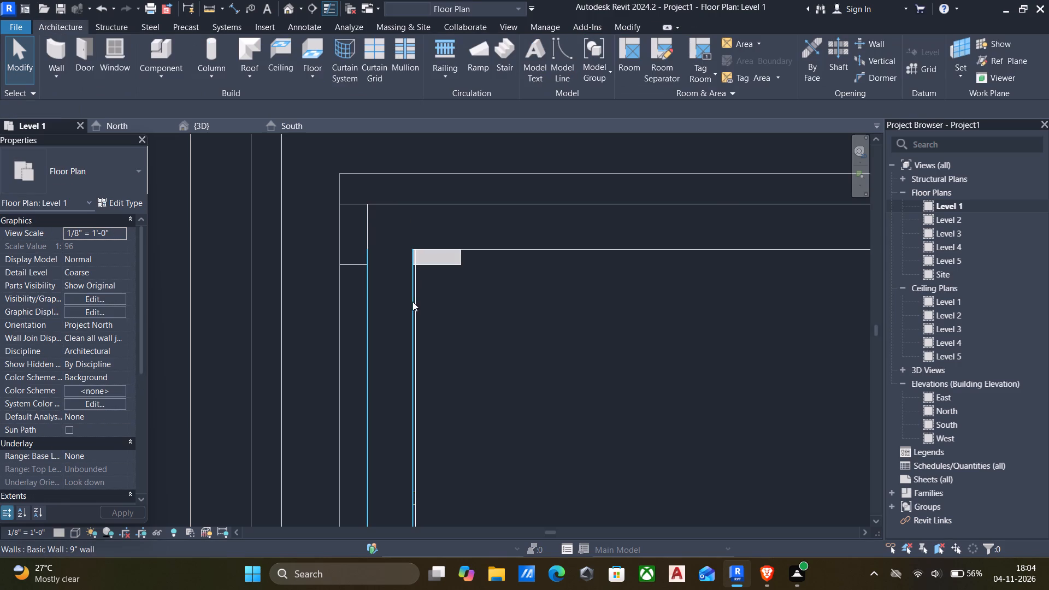
type("al")
scroll(420, 319, "up", 5)
left_click(420, 319)
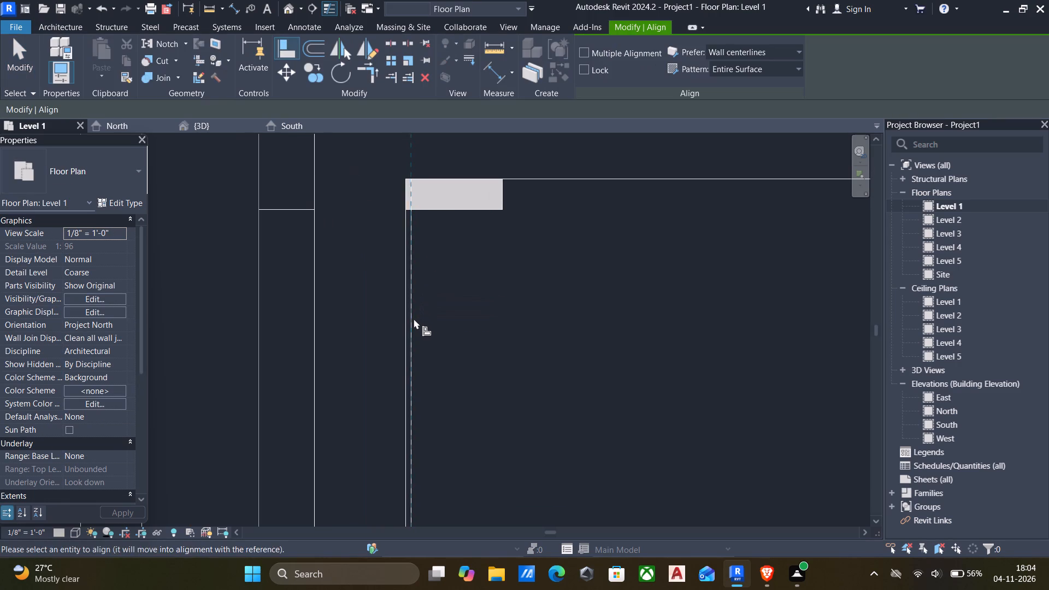
left_click(409, 318)
scroll(434, 323, "down", 6)
key("Escape")
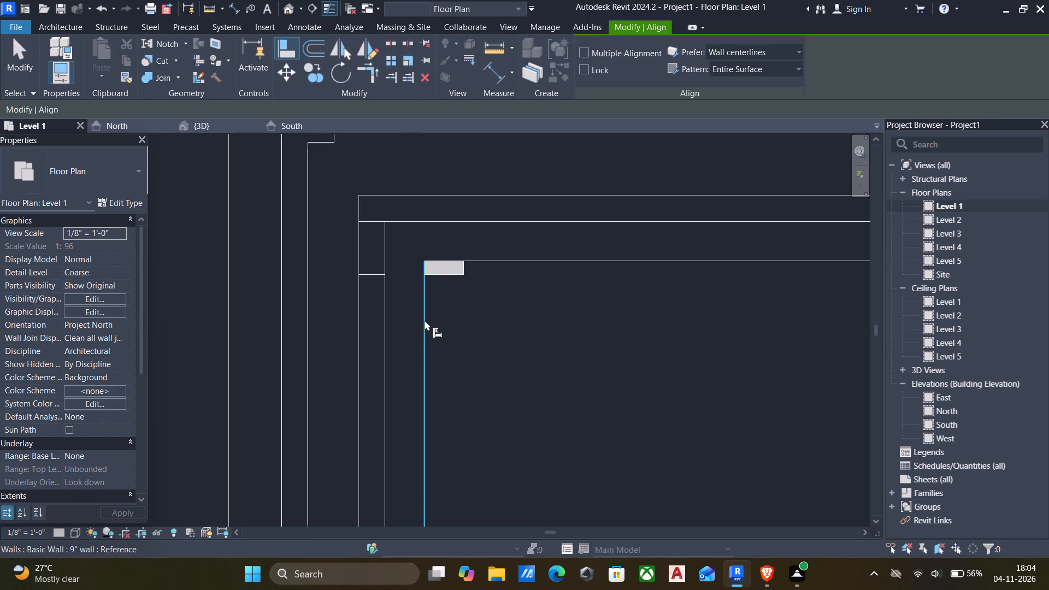
key("Escape")
left_click(425, 320)
left_click(500, 264)
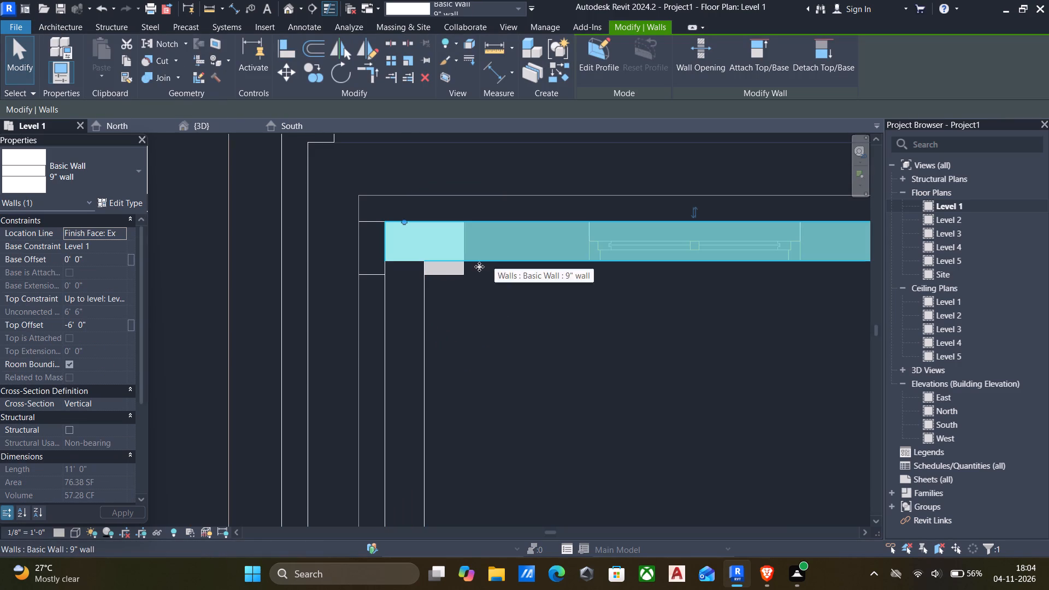
left_click(421, 290)
key("Escape")
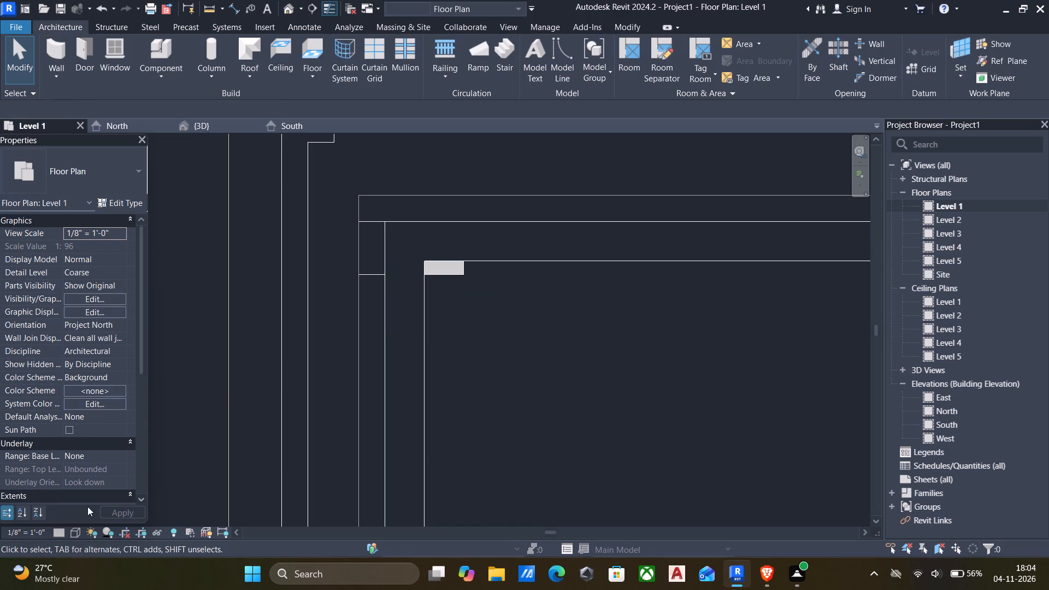
Set the Level 1 plan's visual style to Shaded.
left_click(76, 532)
left_click(99, 482)
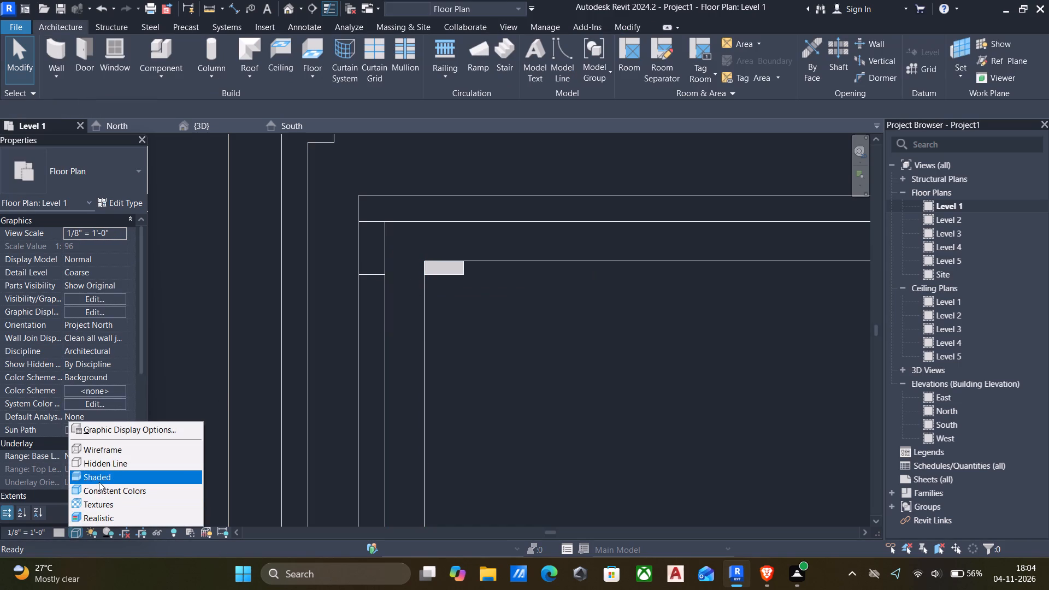
Examine the shaded 9" walls around the house, from G.Bed and verandah to the office room and entrance corner.
scroll(244, 464, "down", 7)
scroll(335, 446, "down", 2)
middle_click_drag(348, 428, 402, 285)
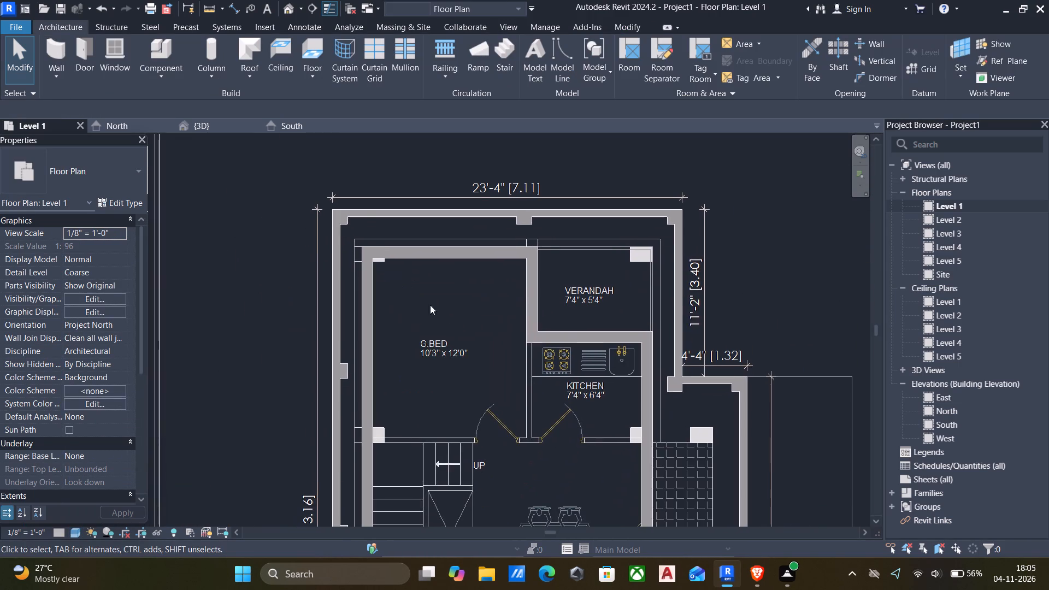
scroll(446, 311, "down", 4)
middle_click_drag(455, 312, 446, 298)
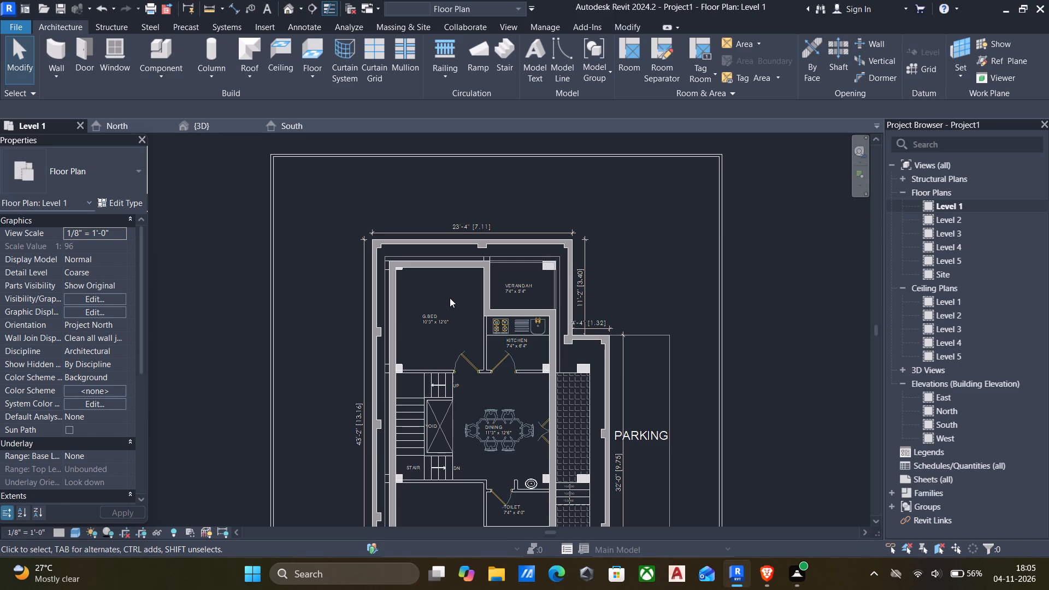
scroll(545, 302, "up", 5)
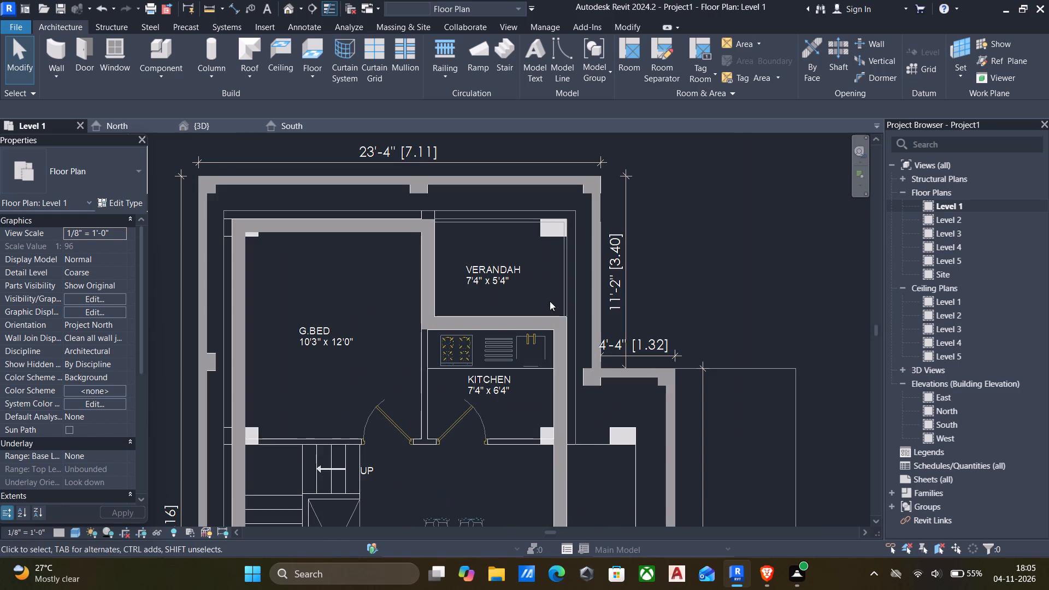
scroll(600, 382, "up", 4)
scroll(656, 375, "down", 2)
middle_click_drag(655, 374, 638, 356)
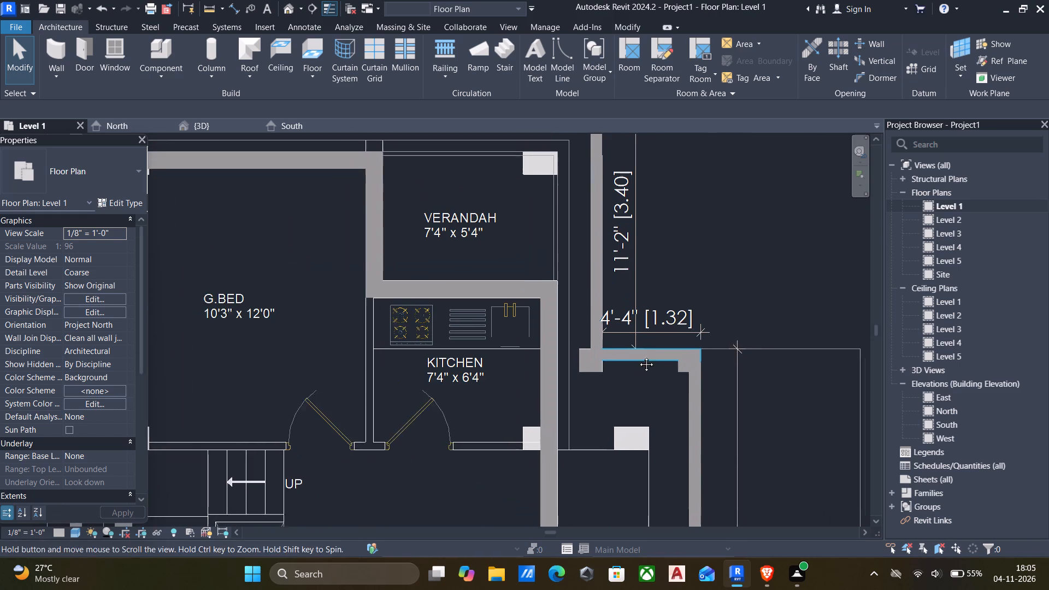
middle_click_drag(638, 356, 624, 345)
scroll(567, 343, "up", 5)
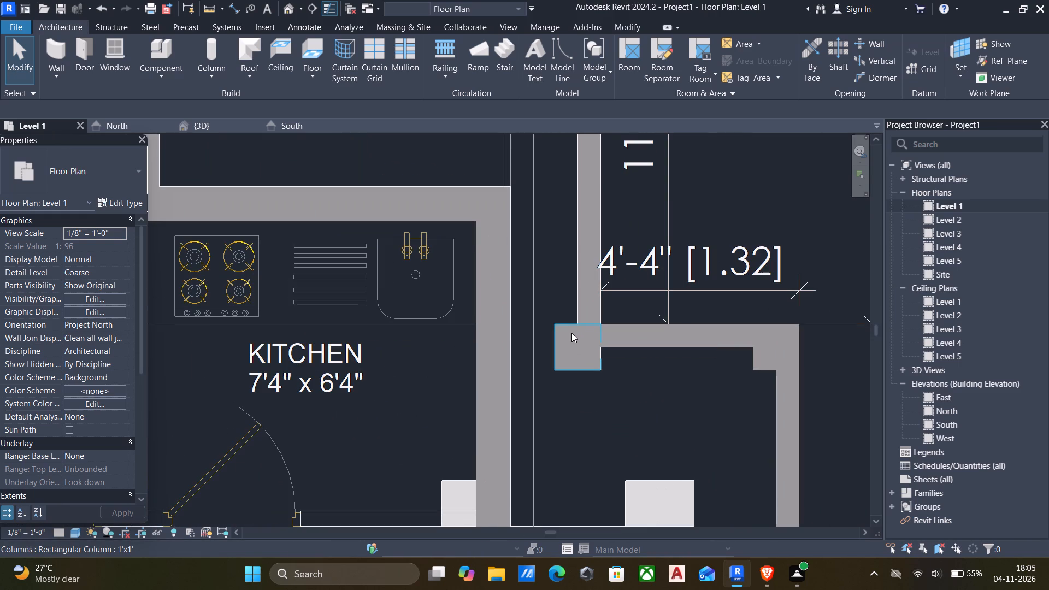
scroll(556, 337, "down", 7)
middle_click_drag(552, 353, 533, 306)
middle_click_drag(526, 391, 529, 325)
scroll(564, 312, "up", 3)
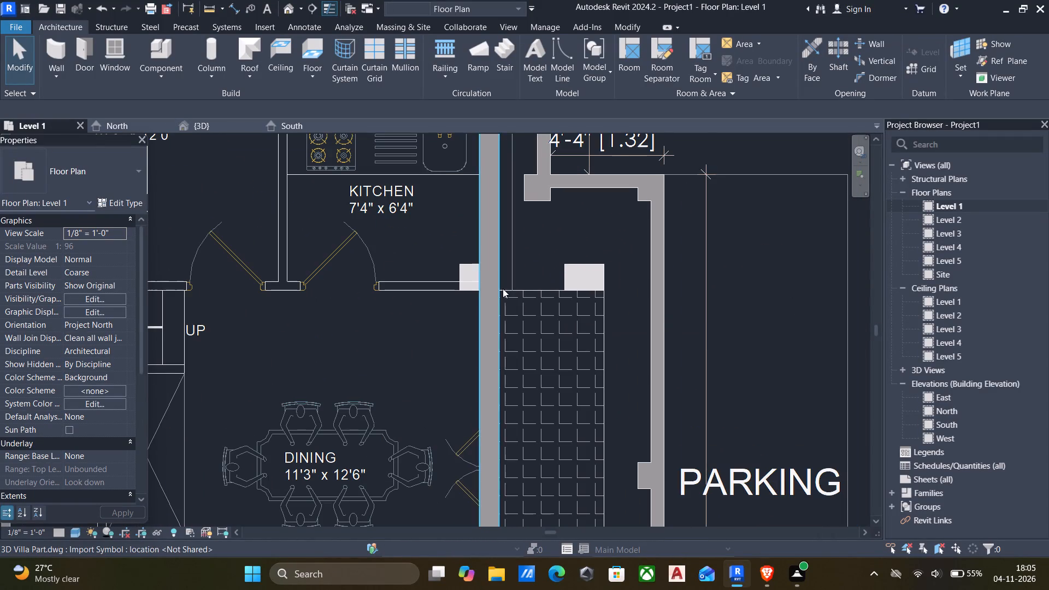
scroll(501, 288, "down", 2)
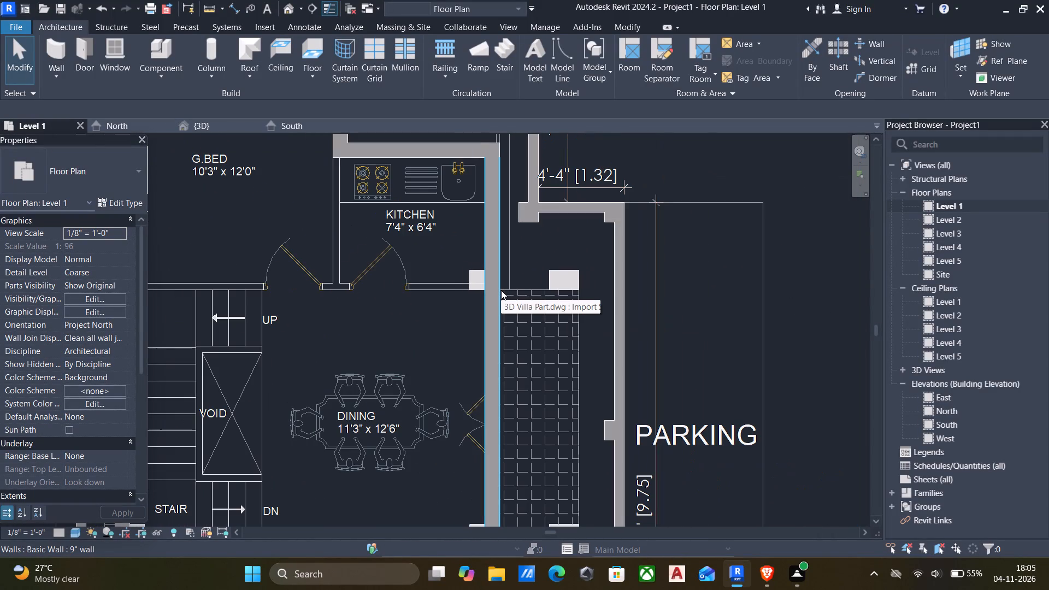
scroll(492, 291, "down", 6)
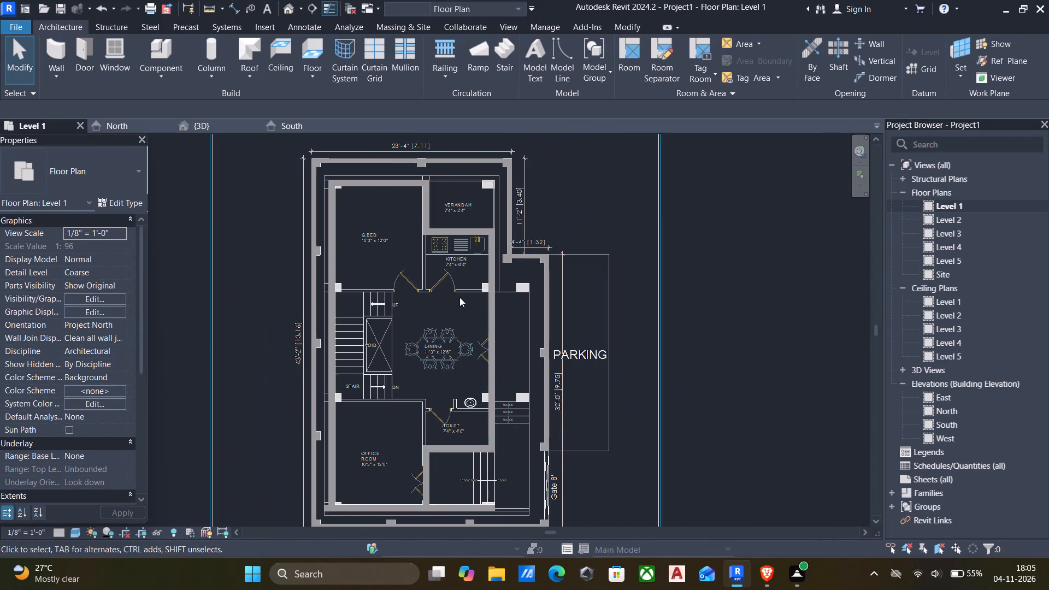
scroll(423, 327, "down", 2)
middle_click_drag(424, 332, 473, 281)
scroll(426, 314, "up", 5)
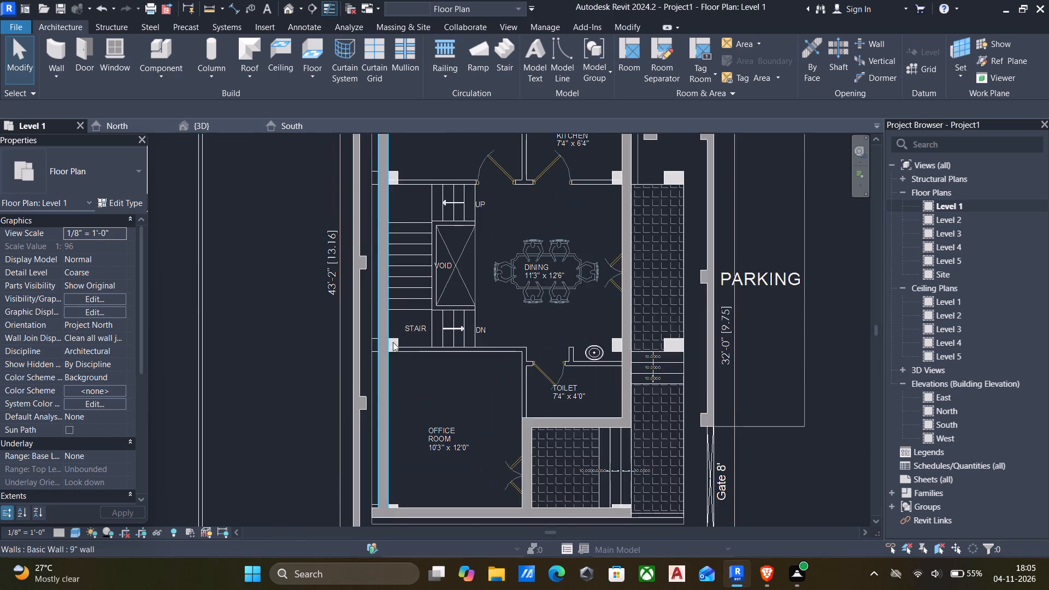
scroll(392, 344, "up", 5)
scroll(480, 382, "down", 6)
middle_click_drag(490, 381, 503, 292)
middle_click_drag(544, 398, 537, 335)
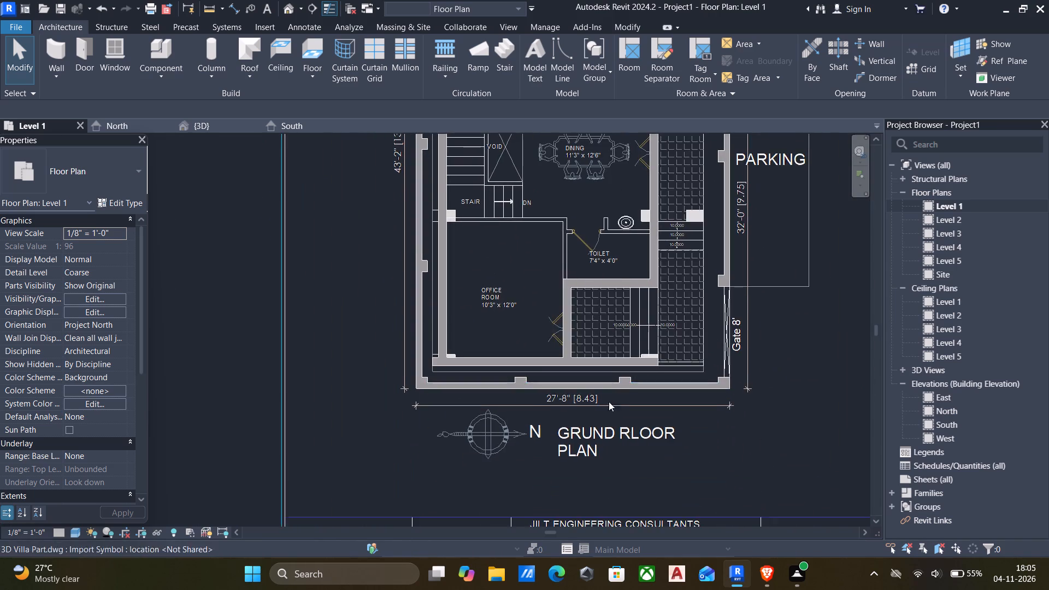
scroll(629, 393, "up", 5)
scroll(671, 338, "up", 17)
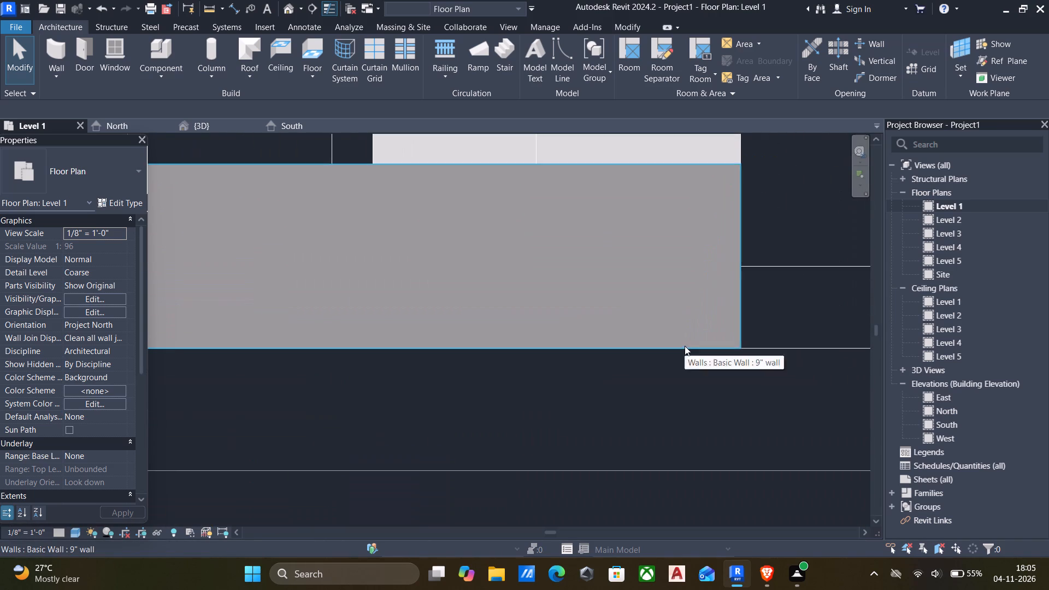
Set the Level 1 plan's visual style to Wireframe.
scroll(733, 353, "up", 7)
scroll(747, 339, "down", 7)
scroll(651, 341, "down", 7)
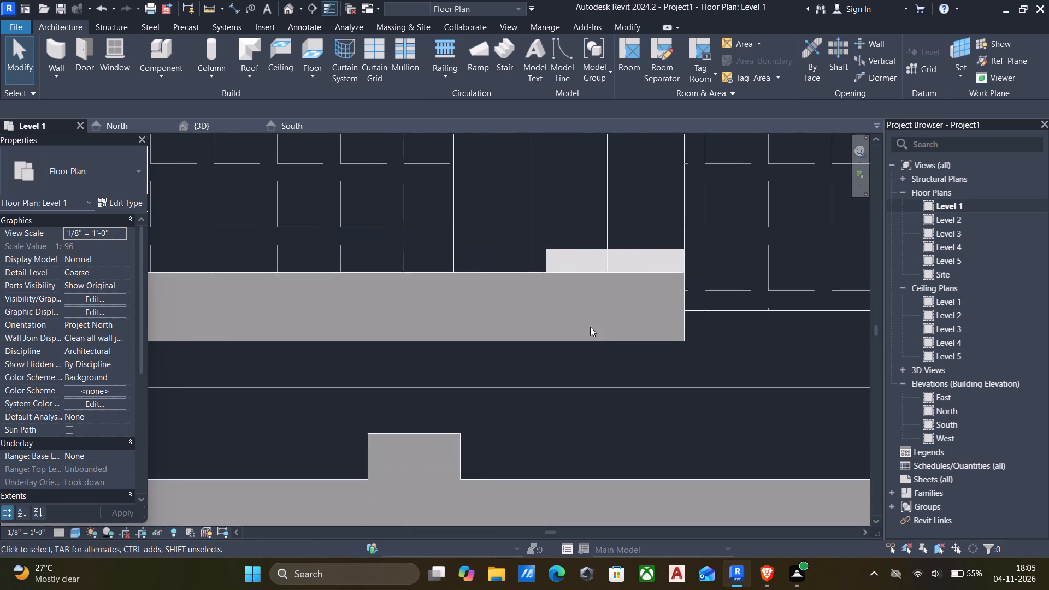
scroll(590, 327, "down", 5)
middle_click_drag(590, 329, 629, 372)
scroll(606, 345, "down", 4)
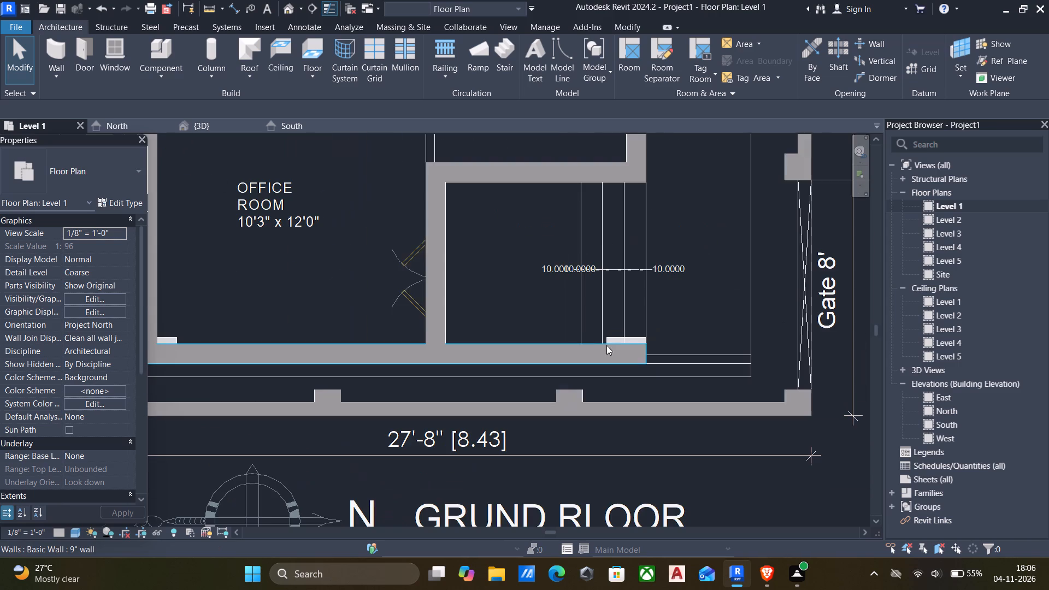
left_click(71, 529)
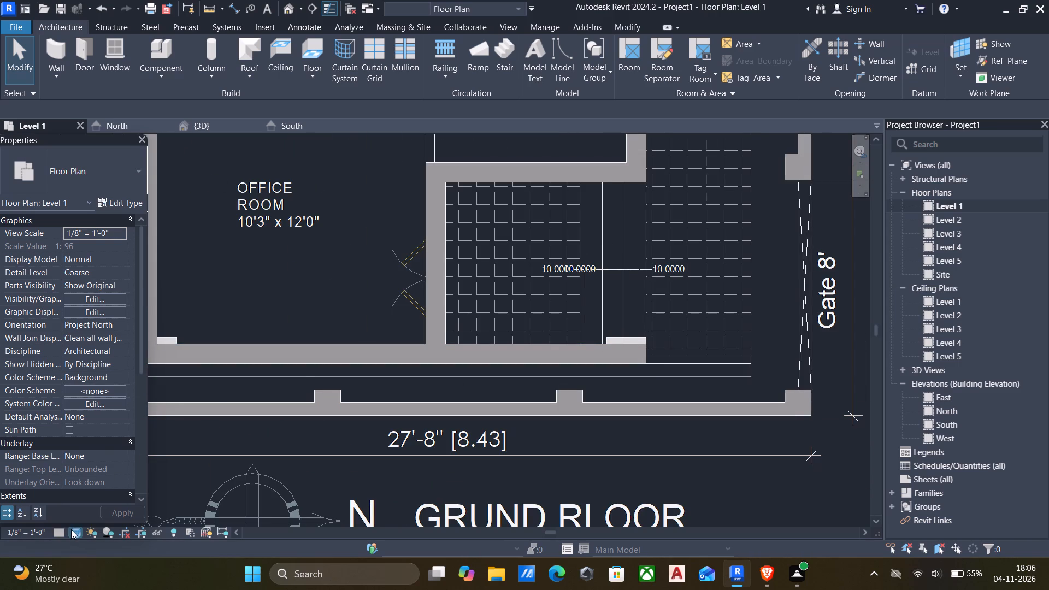
left_click(88, 455)
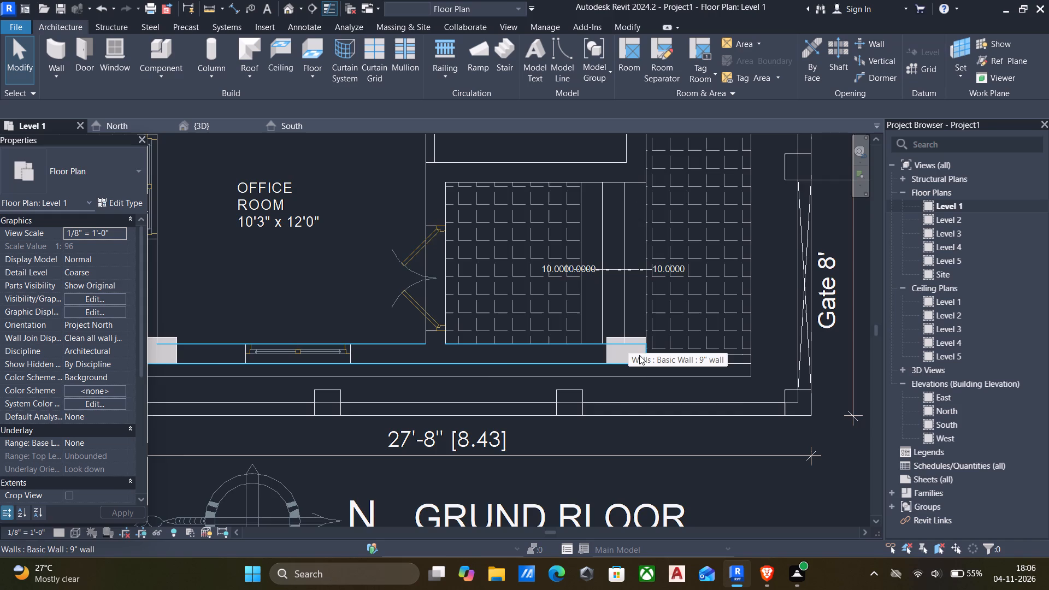
Place an aligned dimension across the width of the entrance corner column, from the 9" wall's end face to the column's opposite edge.
scroll(497, 362, "down", 1)
middle_click_drag(553, 362, 588, 362)
scroll(664, 349, "down", 3)
middle_click_drag(663, 352, 652, 362)
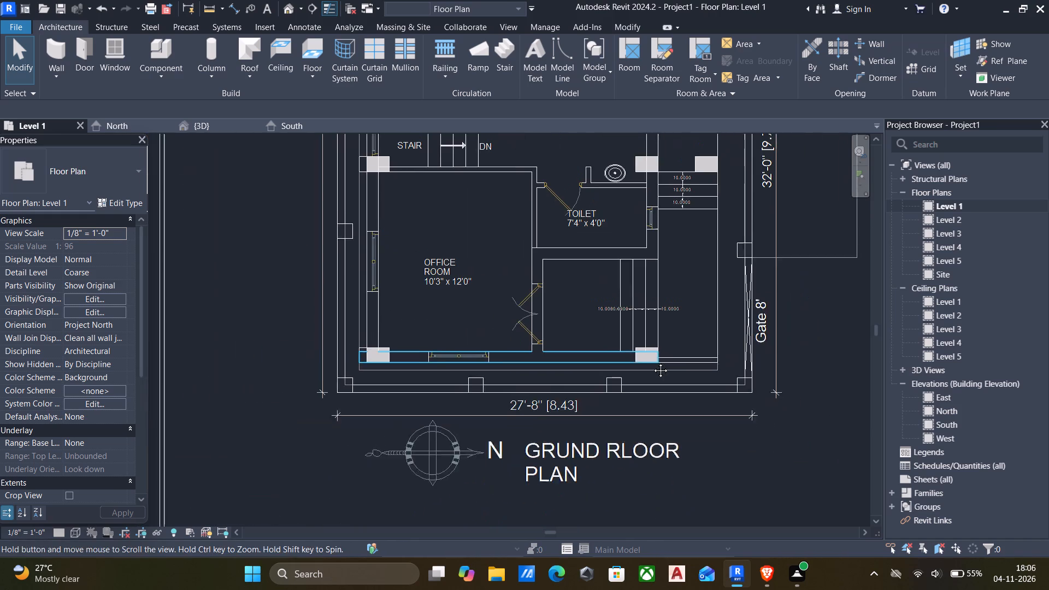
middle_click_drag(652, 362, 639, 398)
key("d")
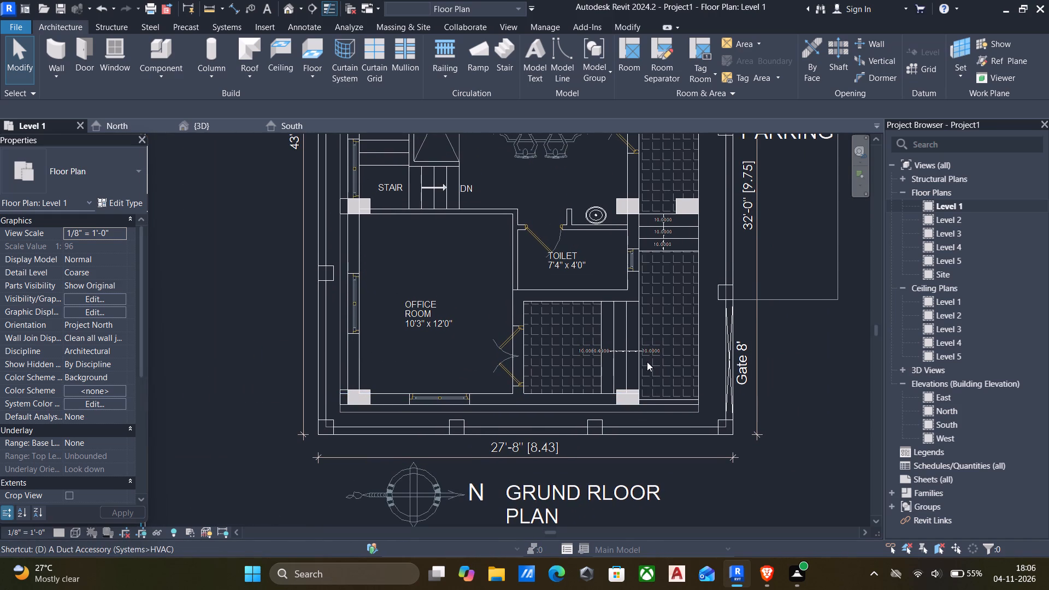
key("i")
scroll(671, 369, "up", 5)
scroll(587, 415, "up", 6)
scroll(635, 397, "up", 4)
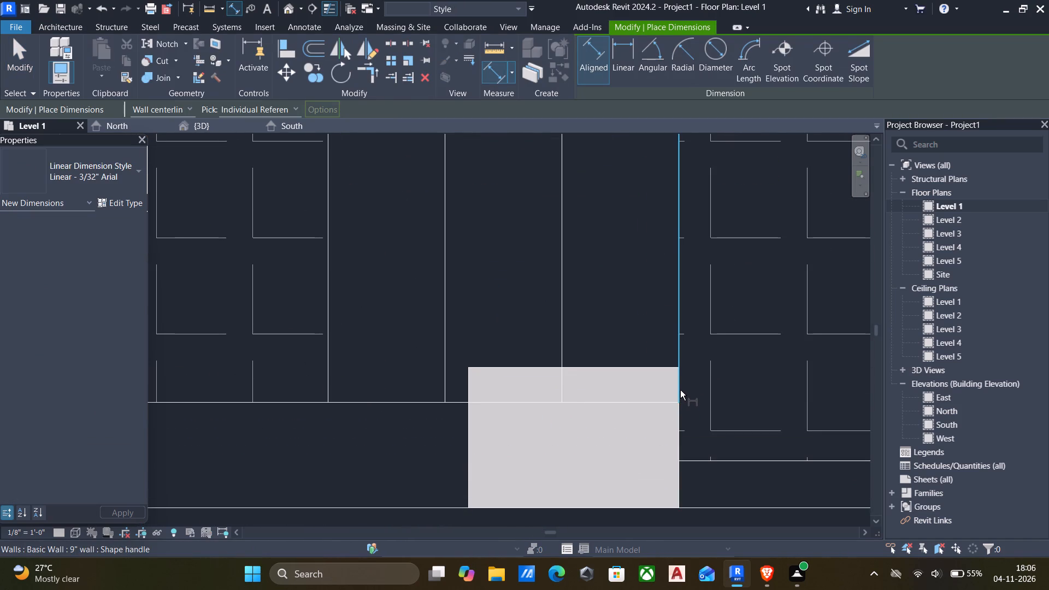
left_click(680, 389)
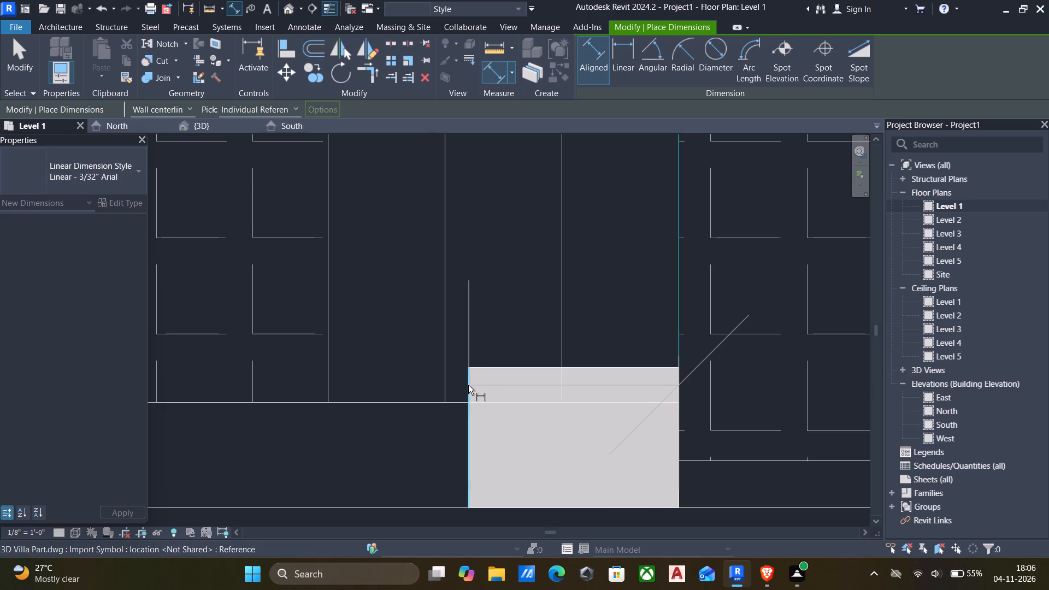
left_click(468, 385)
scroll(487, 352, "down", 3)
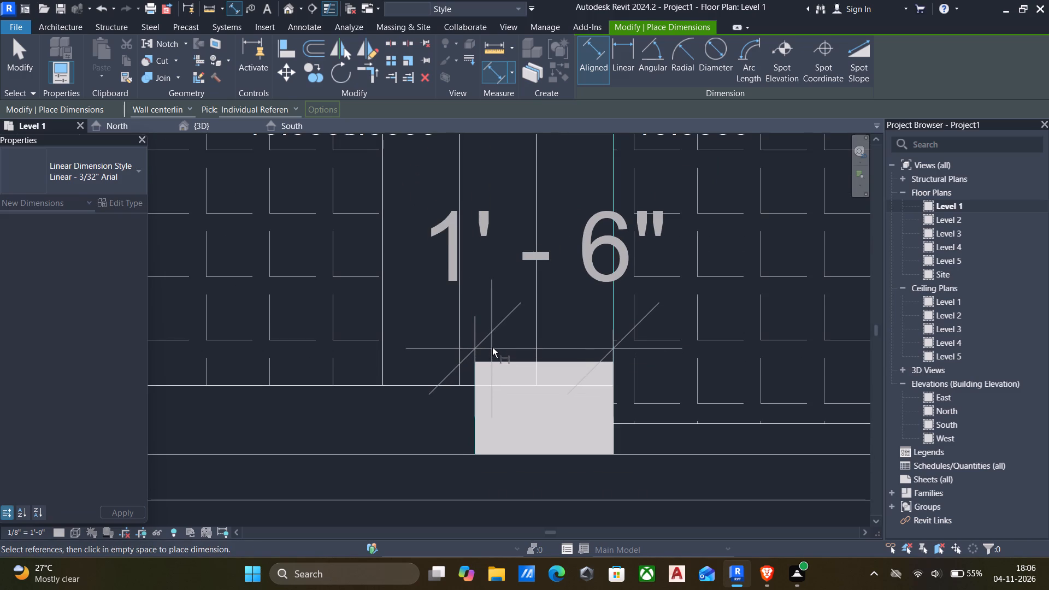
left_click(512, 328)
key("Escape")
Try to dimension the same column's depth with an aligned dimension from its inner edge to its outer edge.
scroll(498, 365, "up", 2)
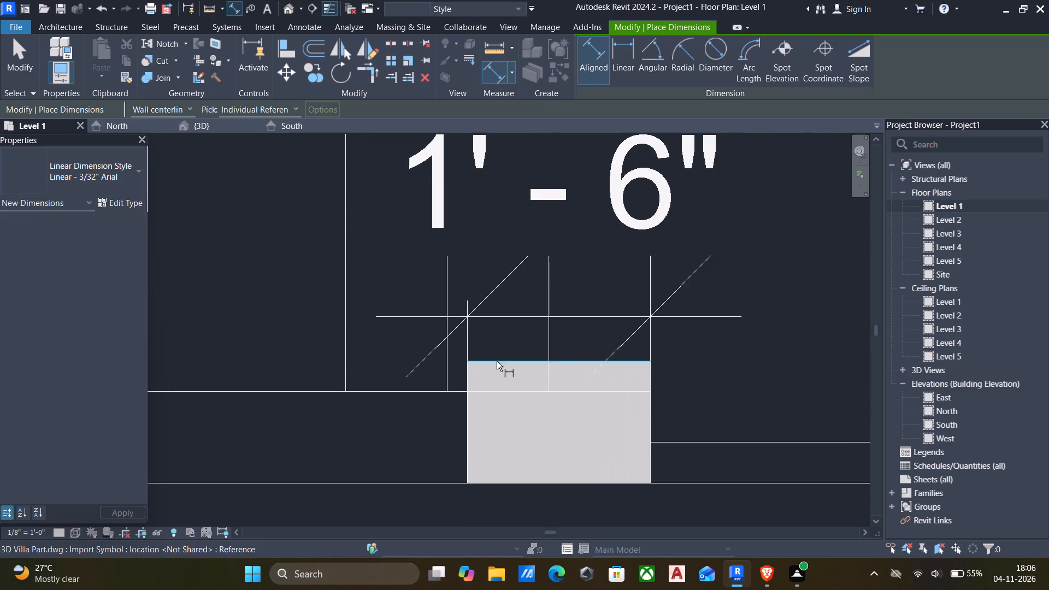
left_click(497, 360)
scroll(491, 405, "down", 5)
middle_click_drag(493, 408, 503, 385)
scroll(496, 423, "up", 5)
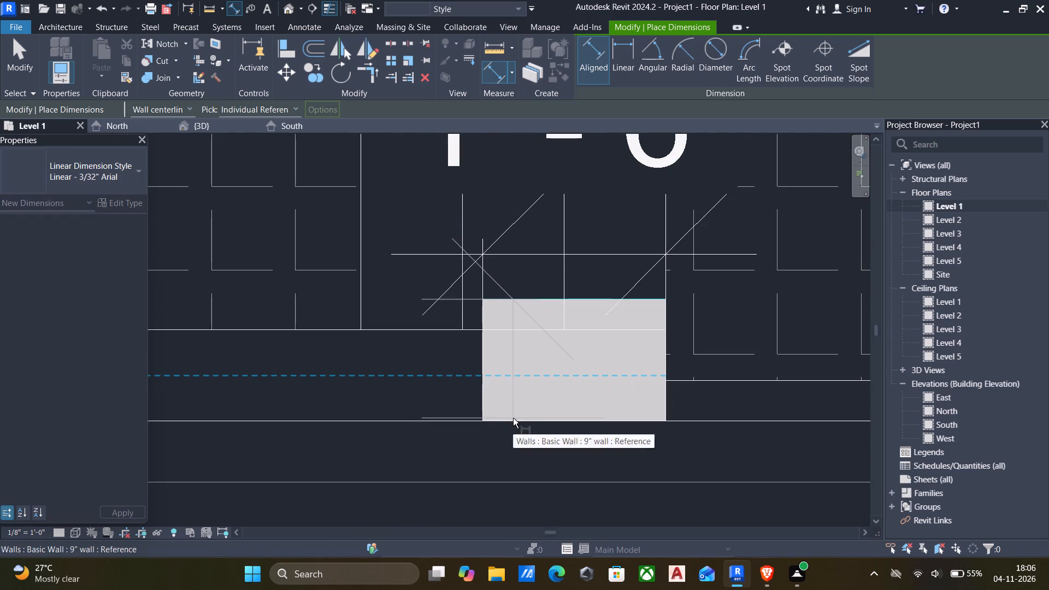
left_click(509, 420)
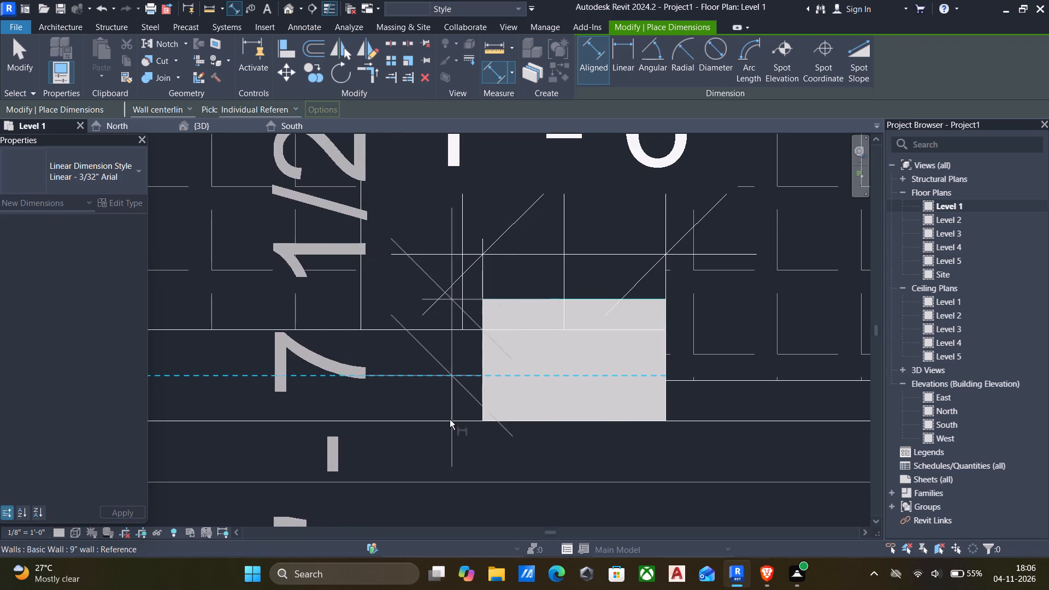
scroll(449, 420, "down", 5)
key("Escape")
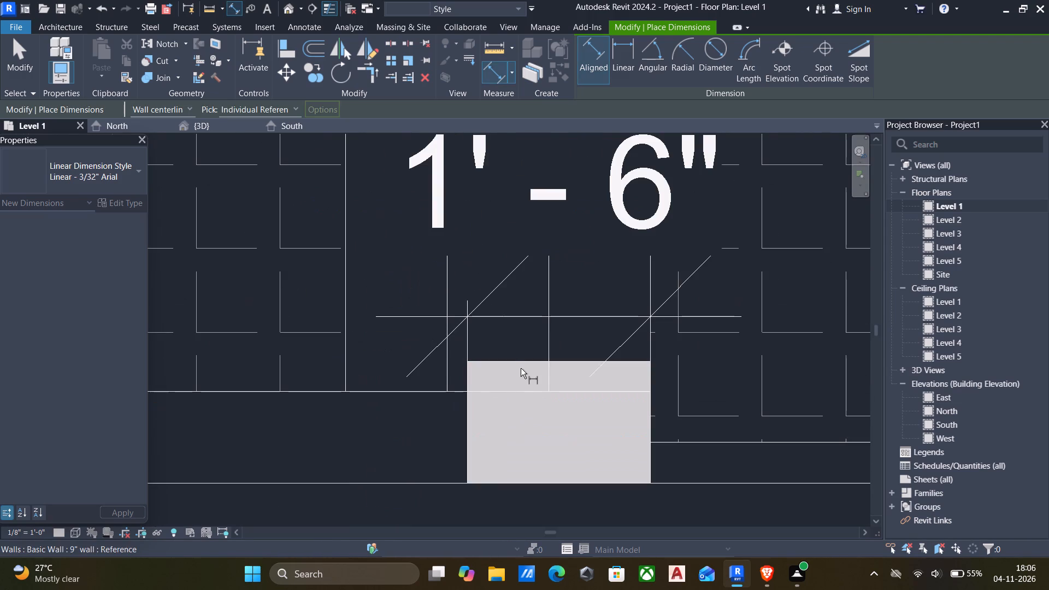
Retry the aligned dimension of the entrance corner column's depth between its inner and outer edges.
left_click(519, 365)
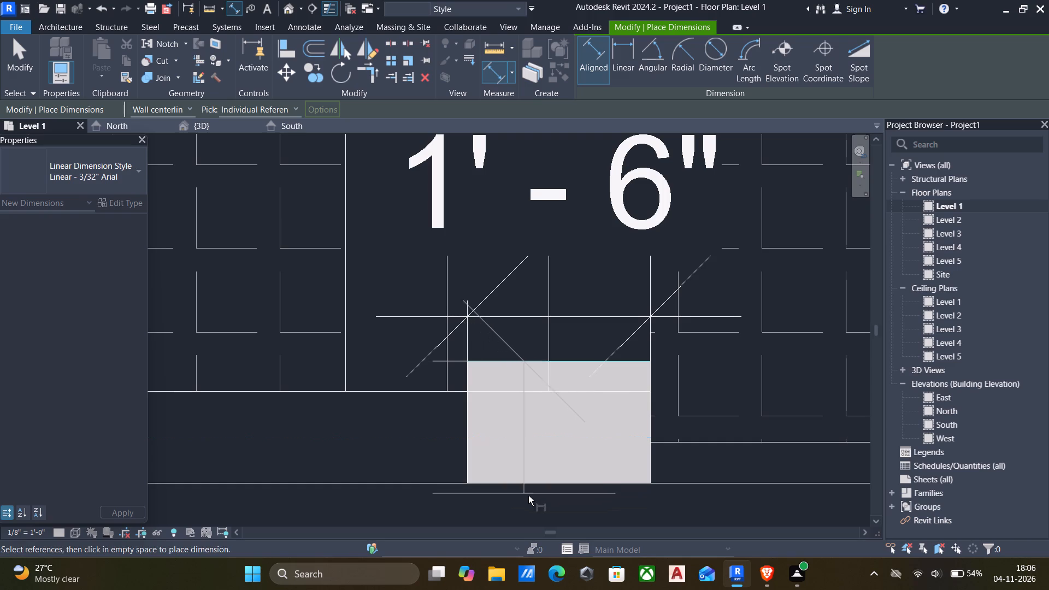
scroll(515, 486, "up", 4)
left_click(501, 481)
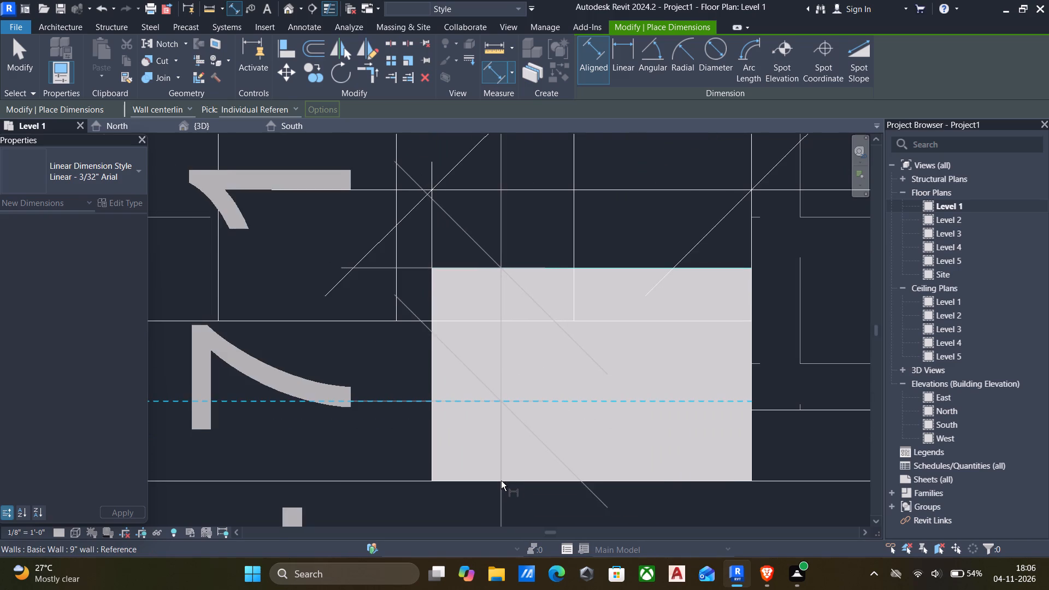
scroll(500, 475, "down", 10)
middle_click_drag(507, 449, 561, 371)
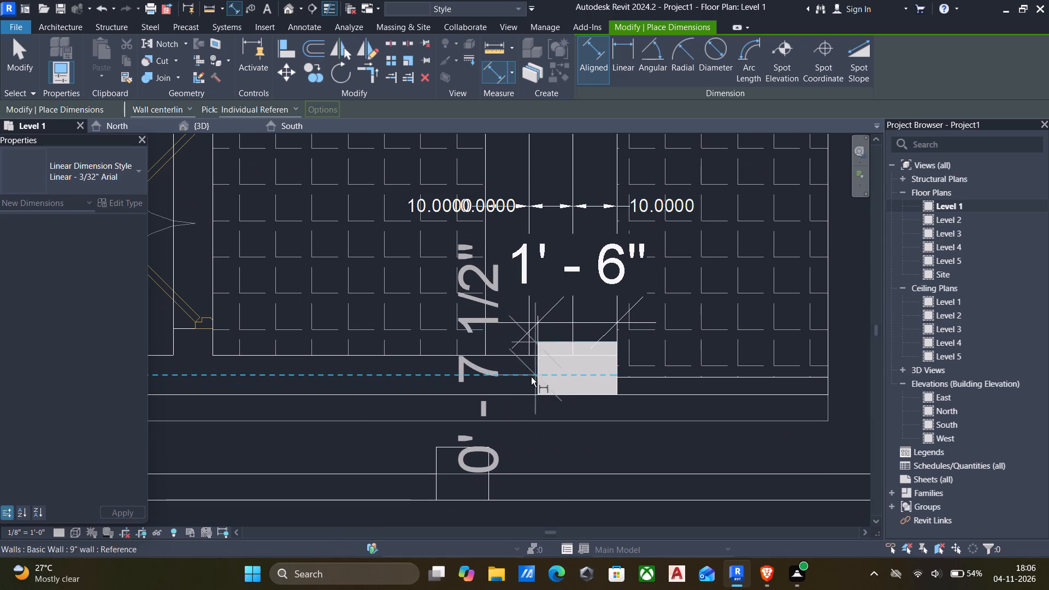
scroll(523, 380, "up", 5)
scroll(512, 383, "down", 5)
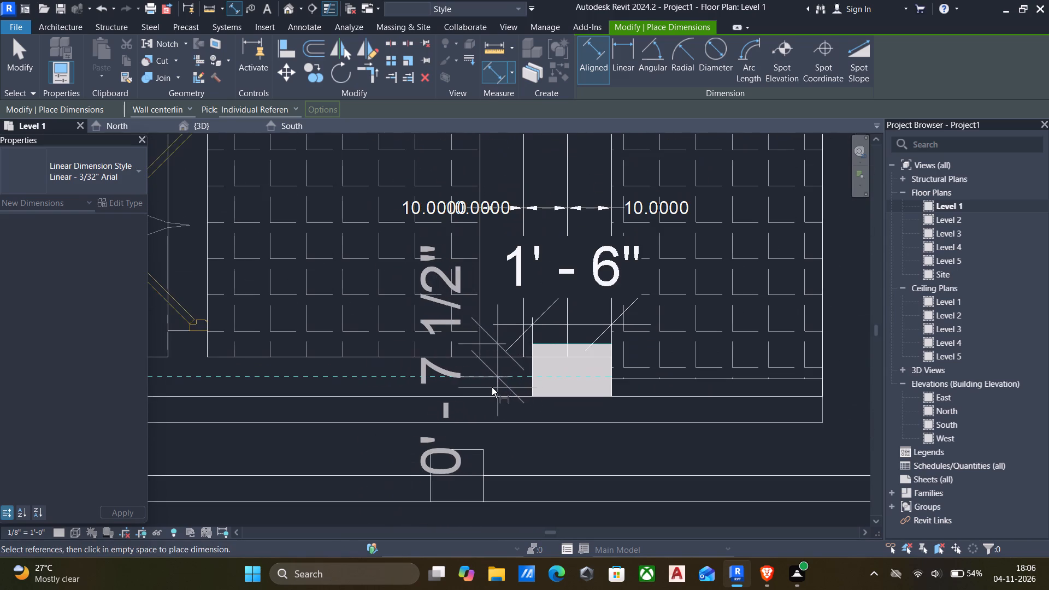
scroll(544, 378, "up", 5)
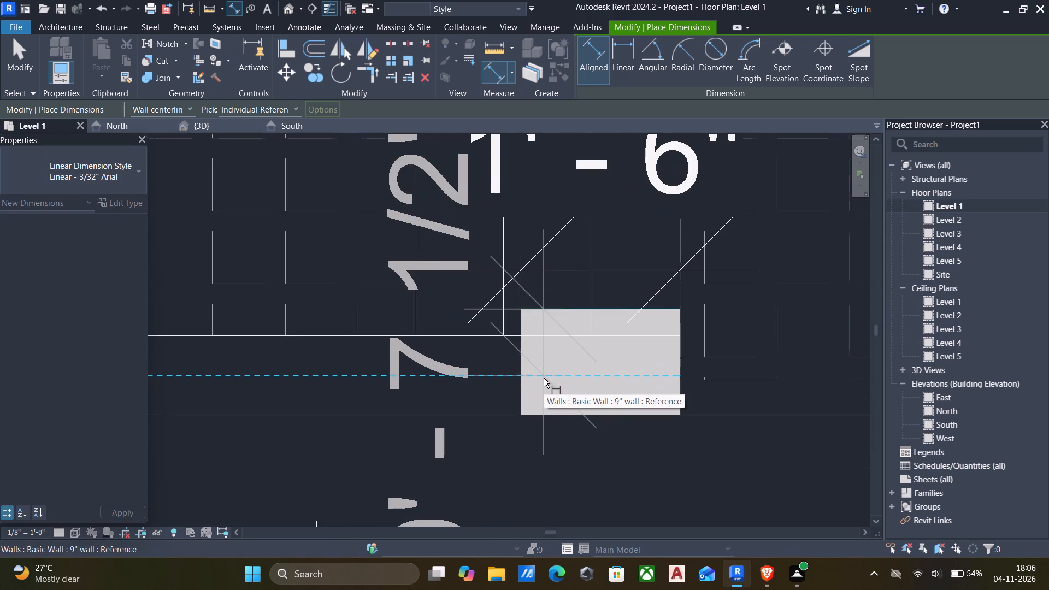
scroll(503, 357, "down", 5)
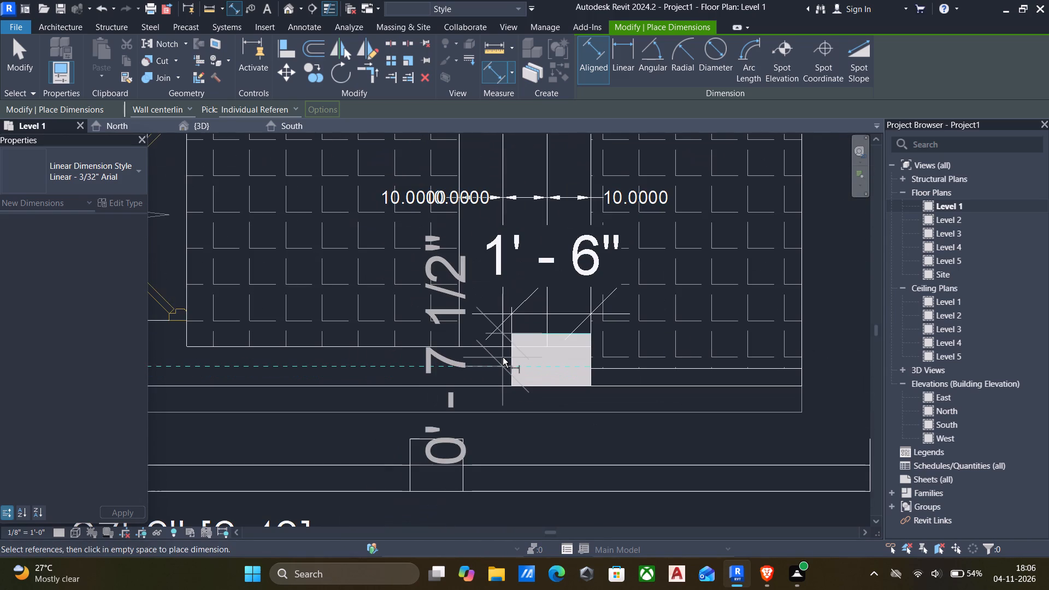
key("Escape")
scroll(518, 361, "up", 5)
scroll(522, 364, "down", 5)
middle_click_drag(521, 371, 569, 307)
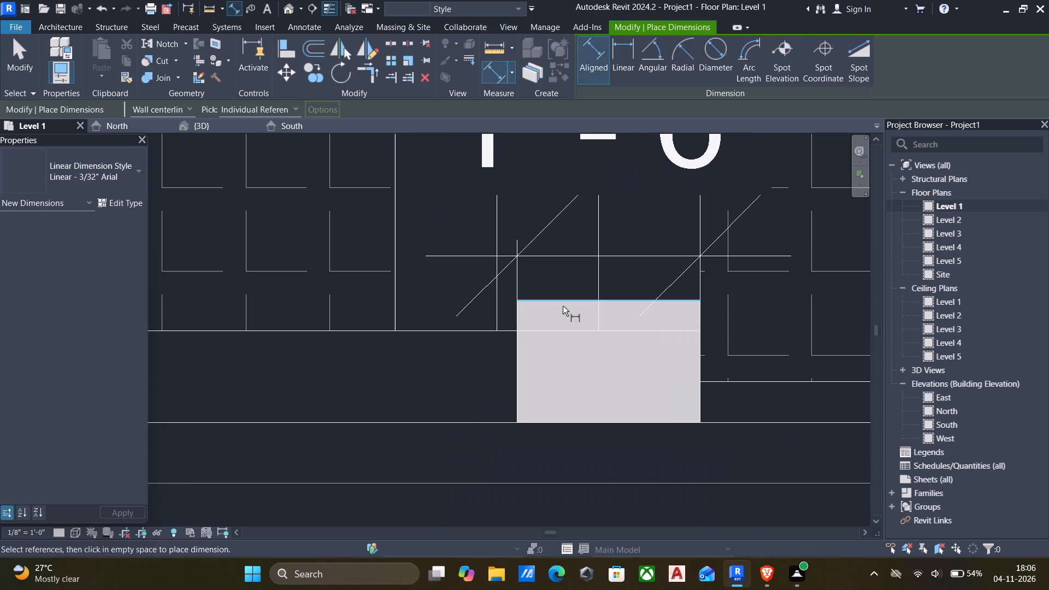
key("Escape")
Check the entrance corner column's depth with a temporary line from its outer corner to its inner corner.
type("li")
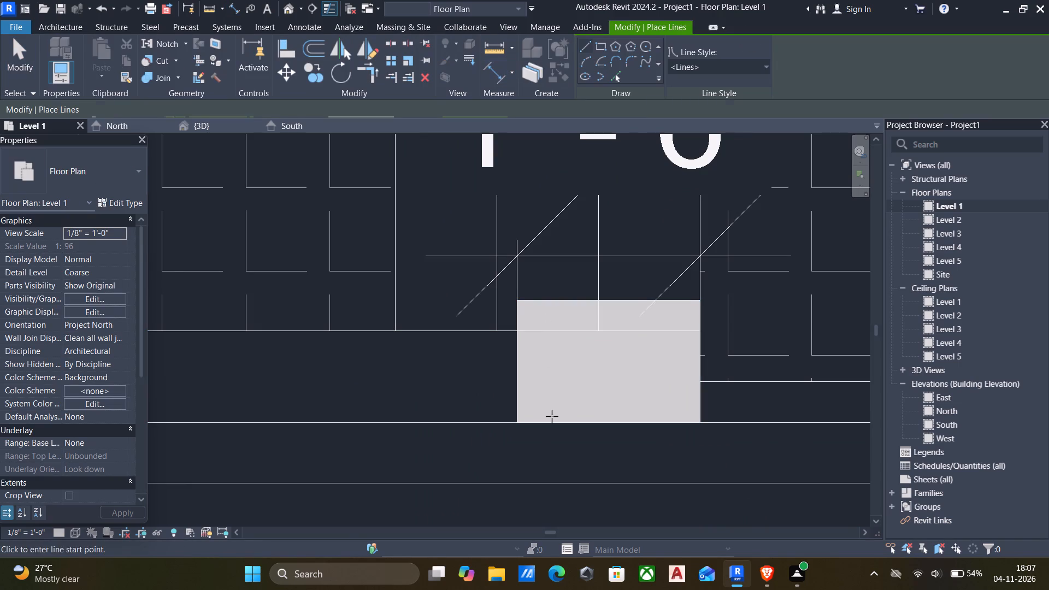
scroll(552, 416, "up", 4)
left_click(490, 424)
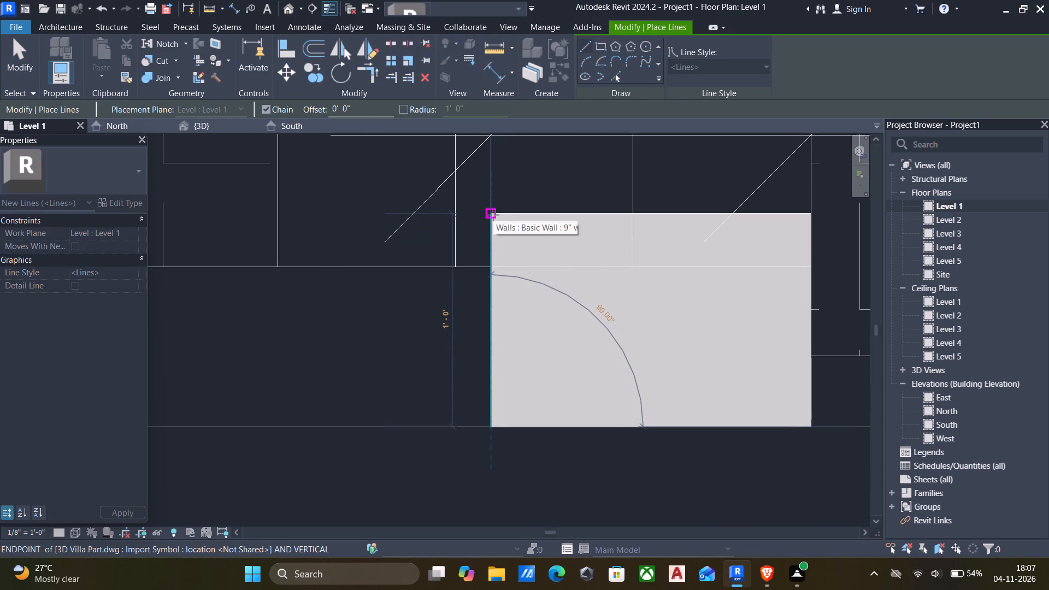
scroll(488, 215, "up", 5)
key("Escape")
scroll(507, 233, "down", 13)
scroll(570, 251, "down", 6)
key("Escape")
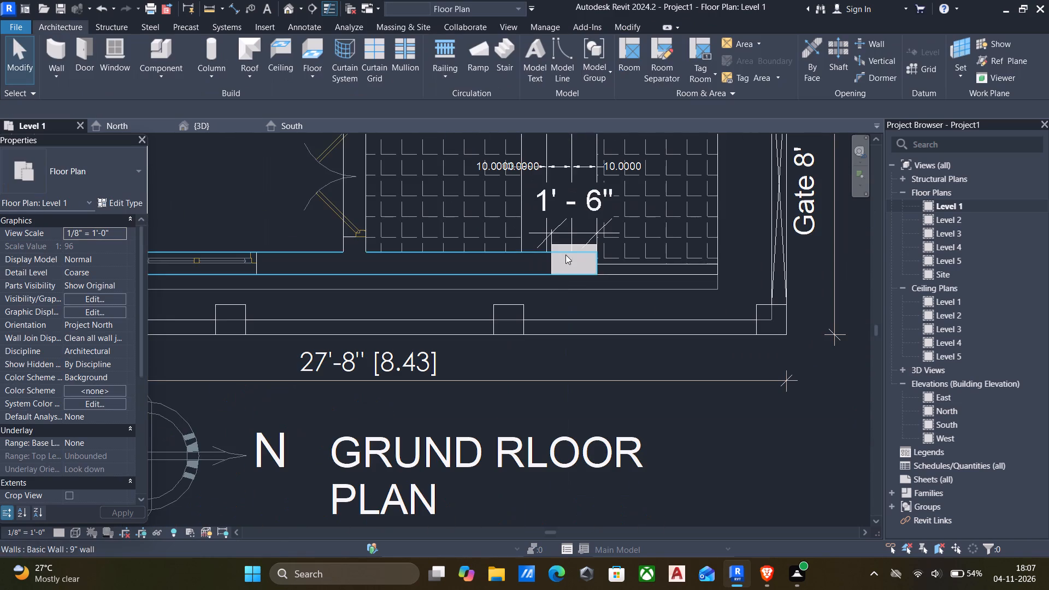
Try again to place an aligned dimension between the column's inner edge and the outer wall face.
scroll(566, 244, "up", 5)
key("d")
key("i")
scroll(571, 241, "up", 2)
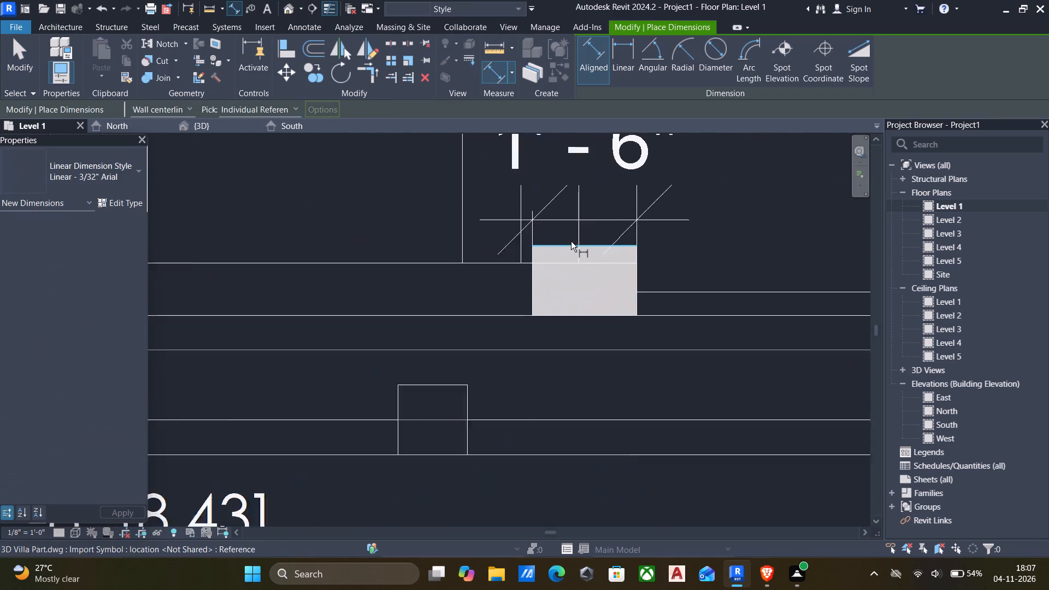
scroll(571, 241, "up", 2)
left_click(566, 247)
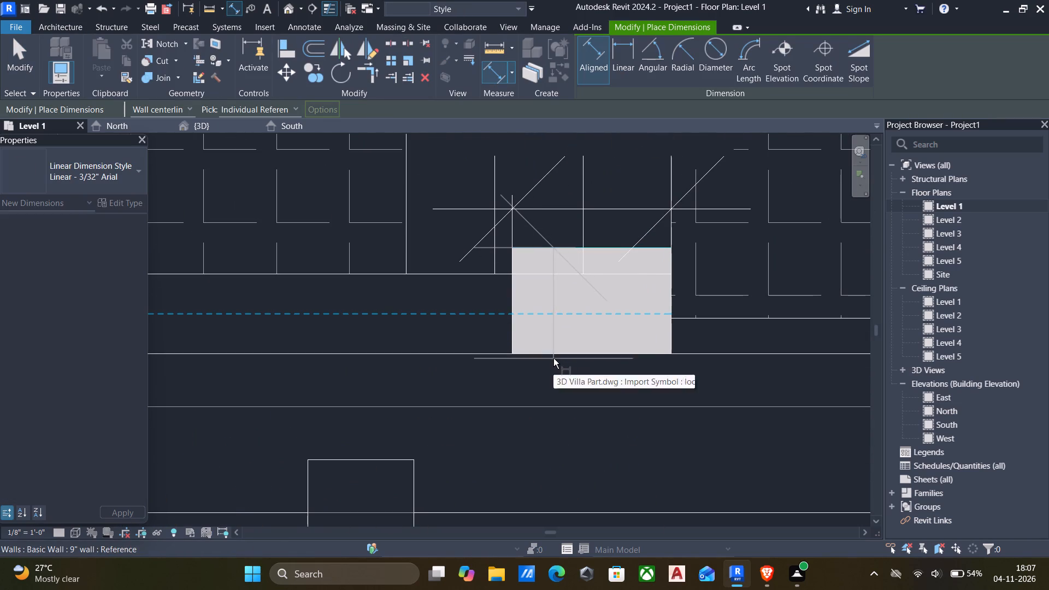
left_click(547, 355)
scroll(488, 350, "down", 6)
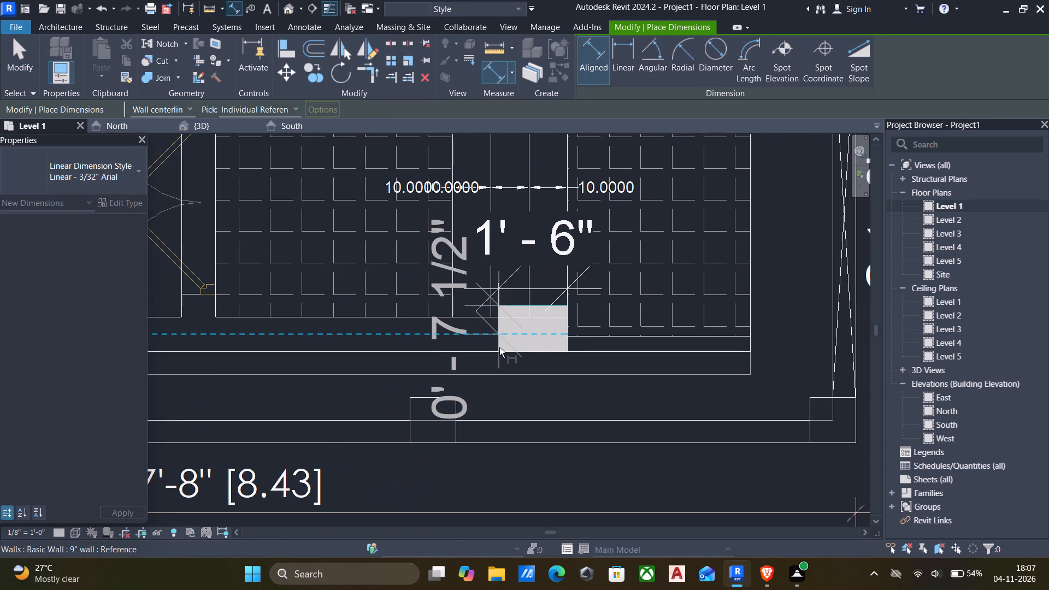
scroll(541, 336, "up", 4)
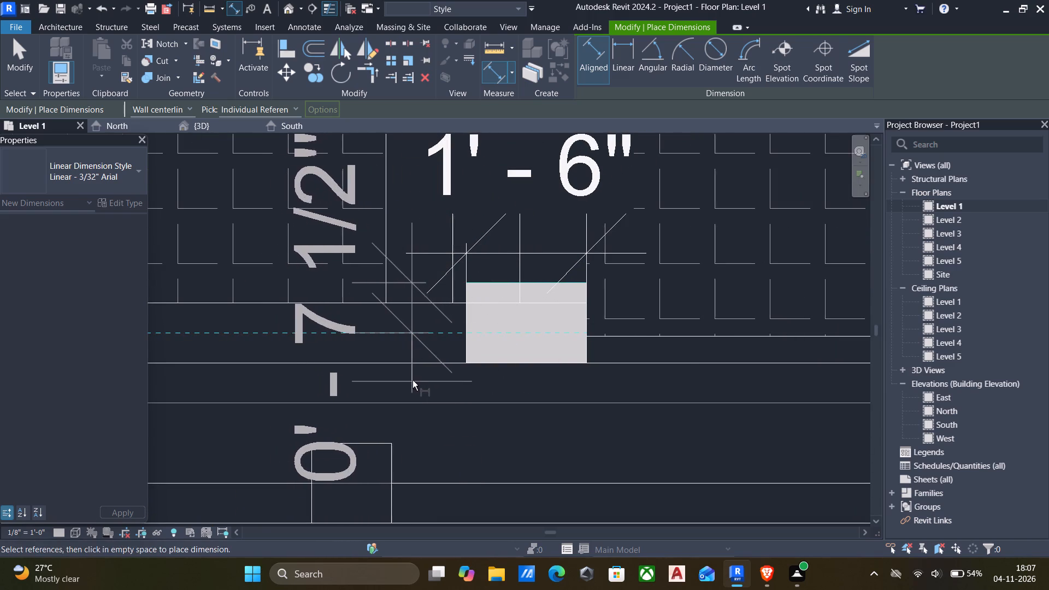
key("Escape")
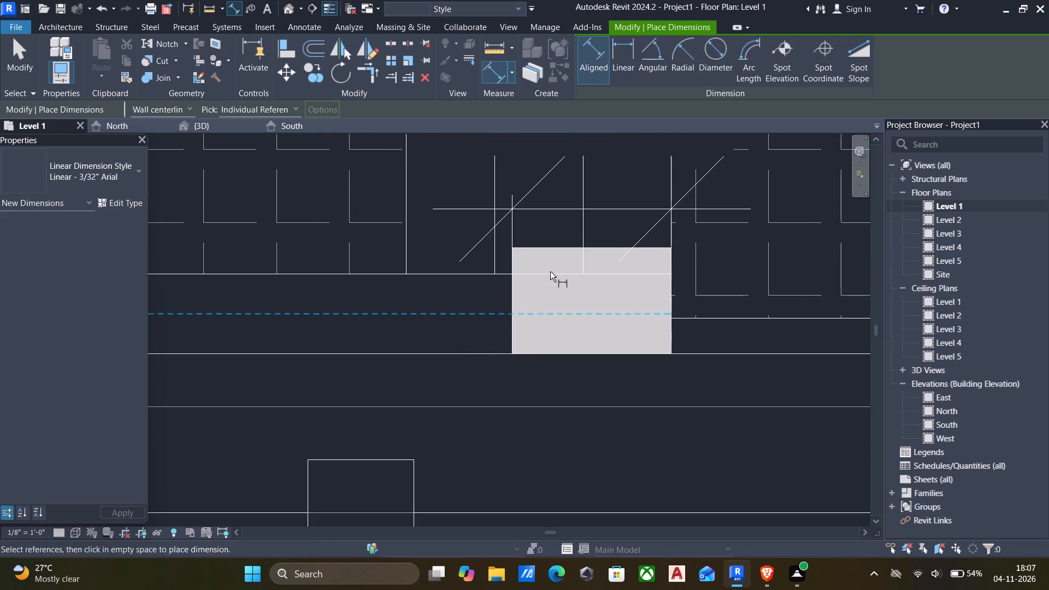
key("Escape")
Draw a 1'-6" model line along the inner edge of the entrance corner column, from corner to corner.
scroll(545, 251, "up", 3)
left_click(540, 247)
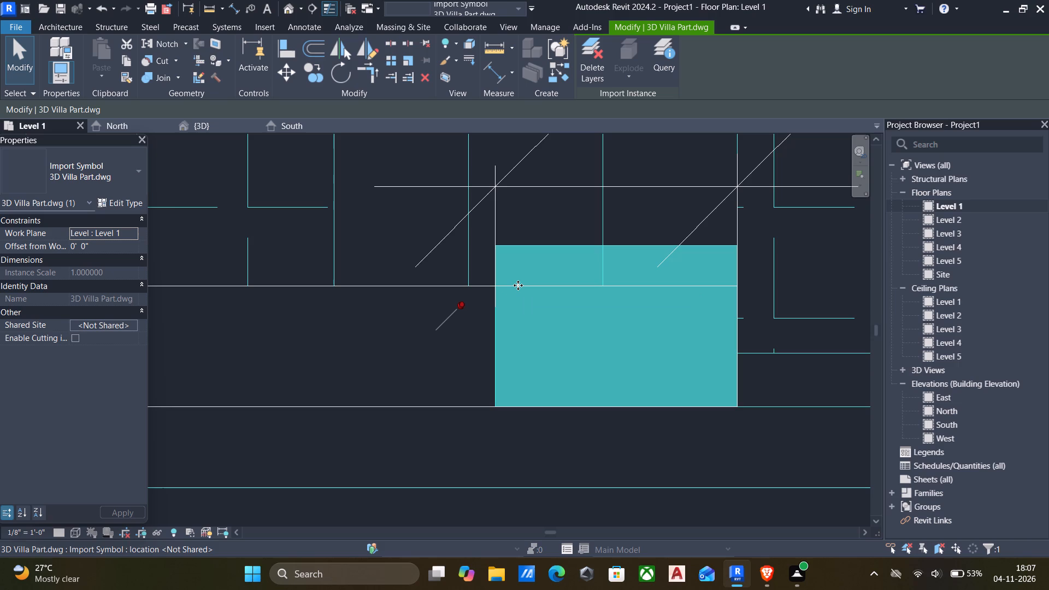
scroll(515, 298, "down", 3)
scroll(594, 283, "down", 6)
middle_click_drag(592, 285, 585, 328)
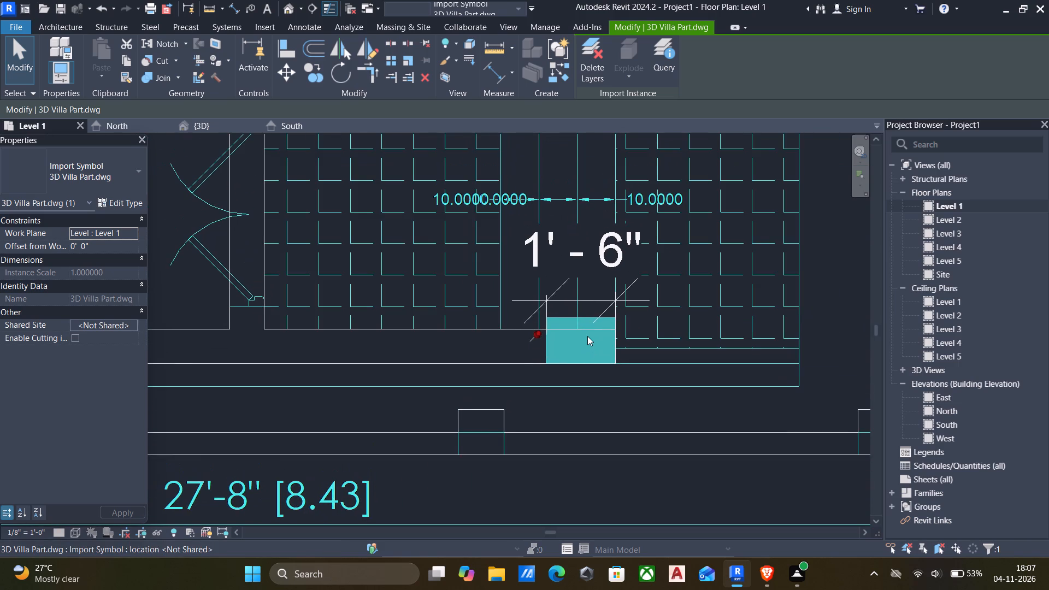
type("li")
scroll(582, 338, "up", 8)
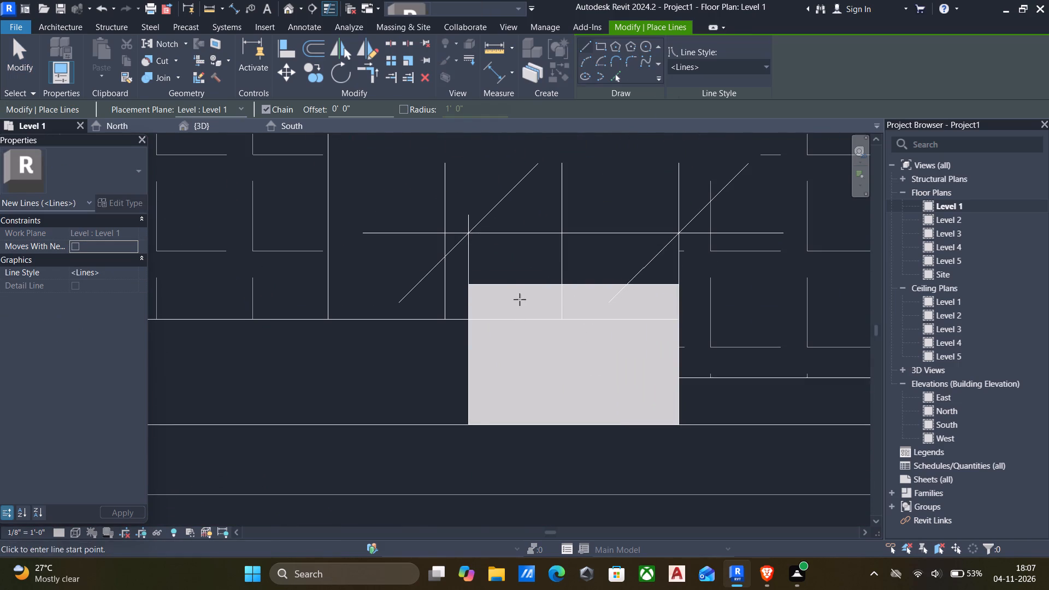
left_click(468, 286)
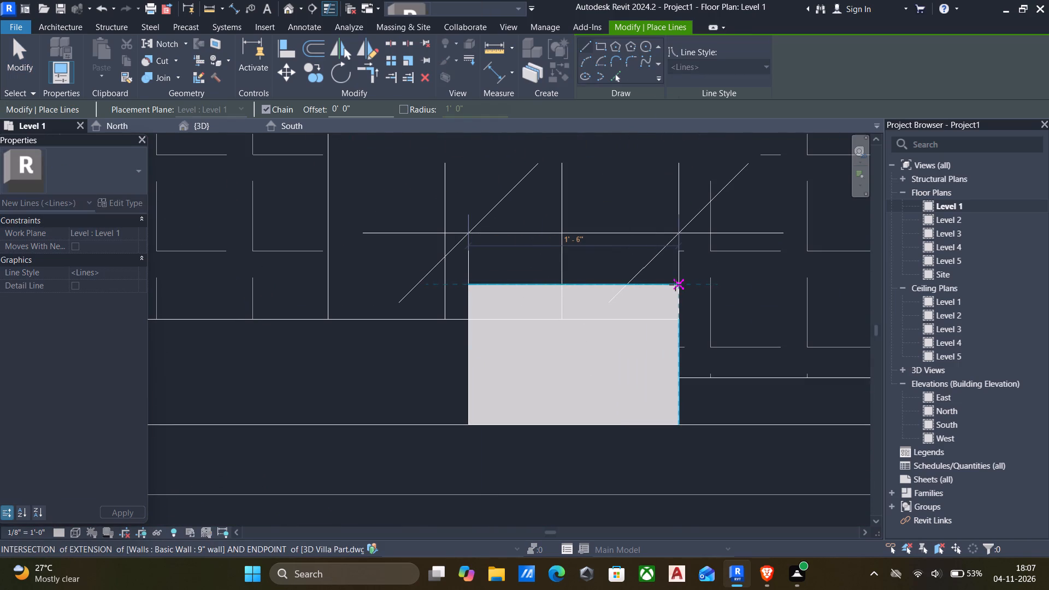
left_click(675, 285)
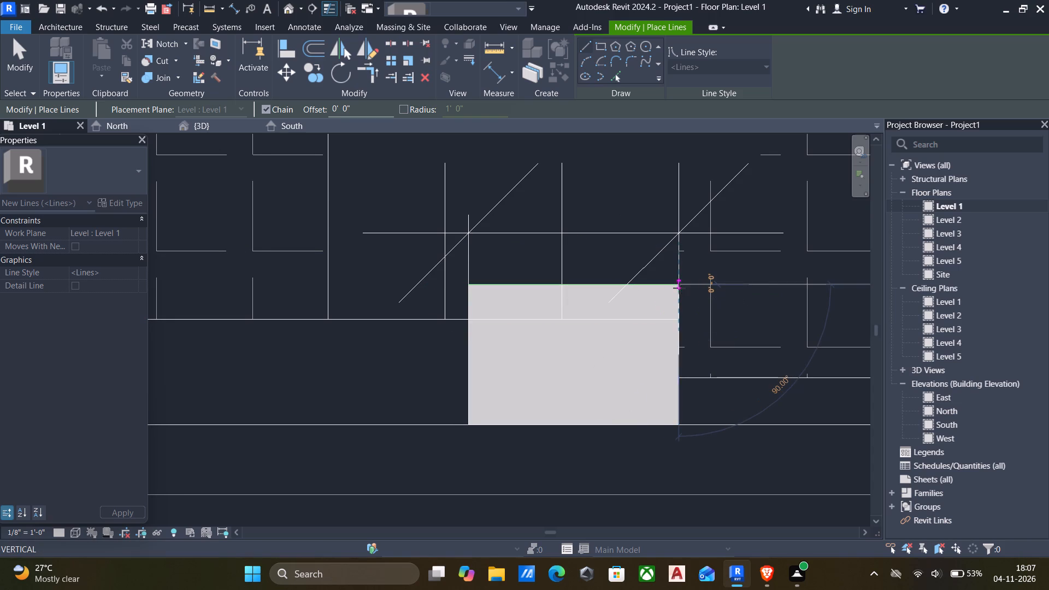
left_click(679, 287)
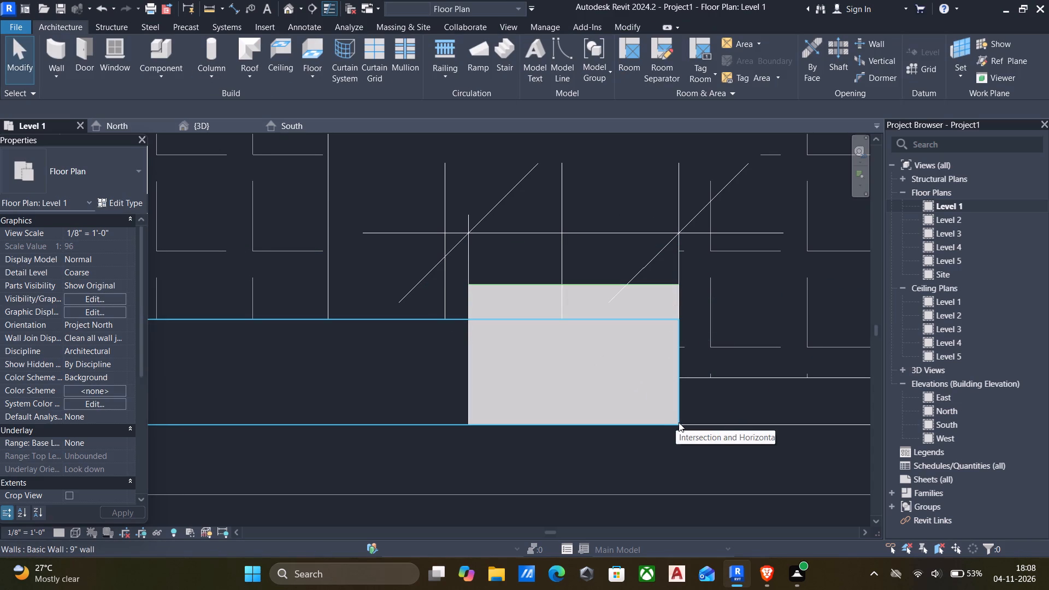
Delete the model line along the inner edge of the entrance corner column.
key("Escape")
left_click(610, 282)
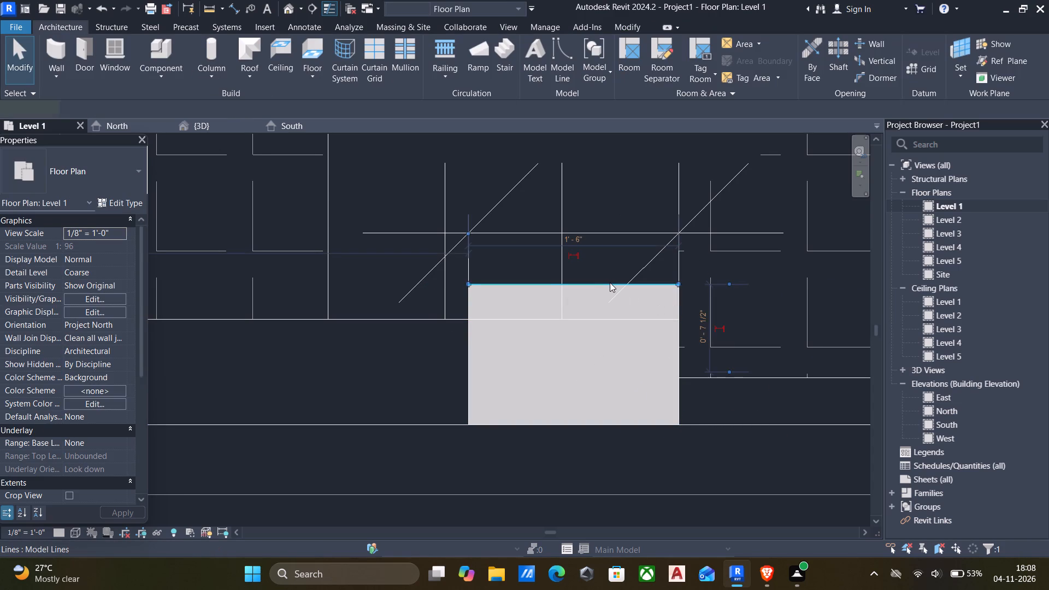
key("Delete")
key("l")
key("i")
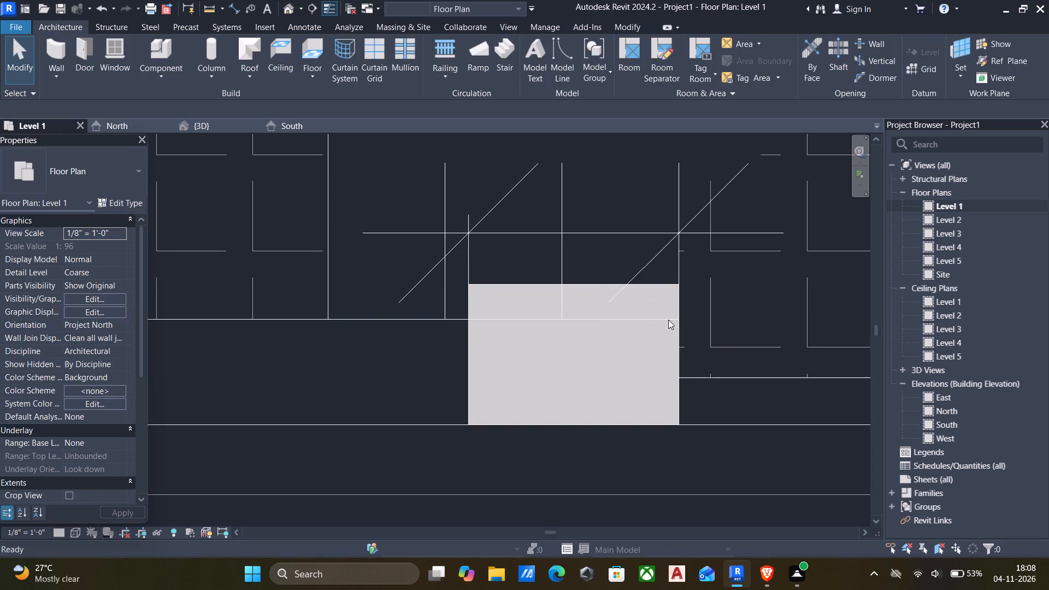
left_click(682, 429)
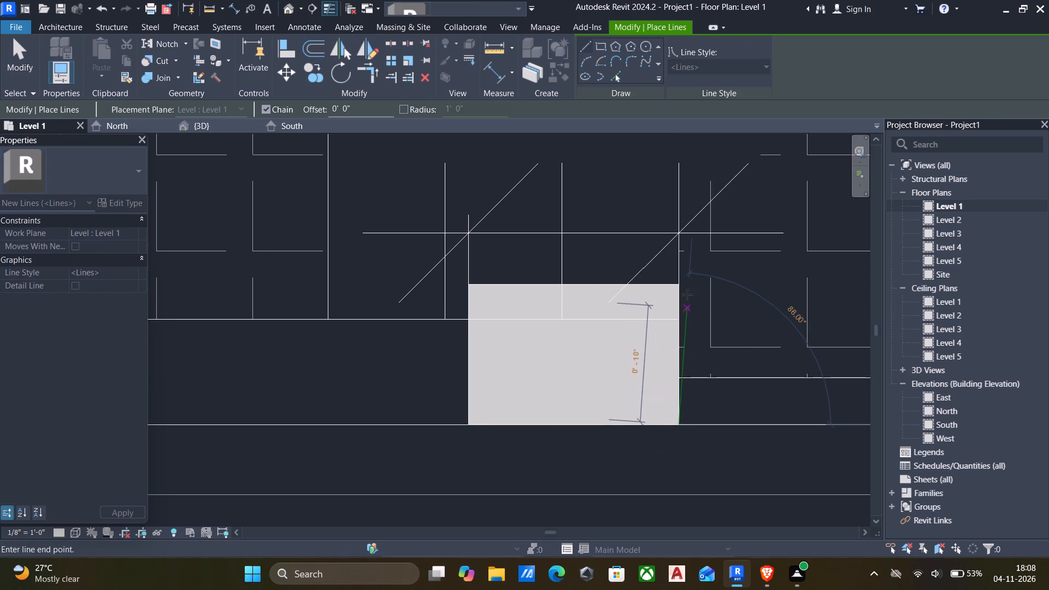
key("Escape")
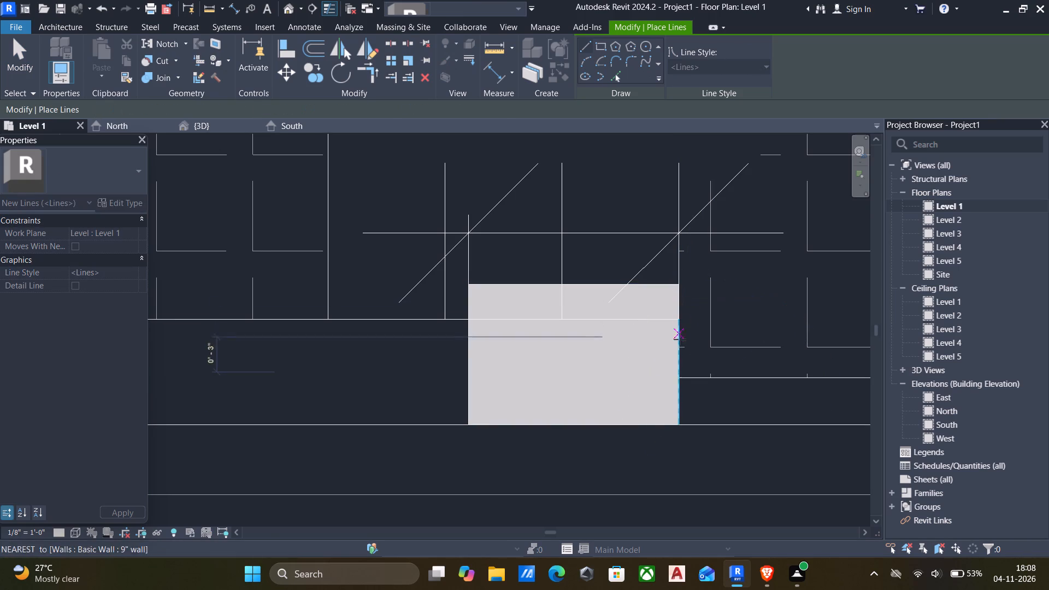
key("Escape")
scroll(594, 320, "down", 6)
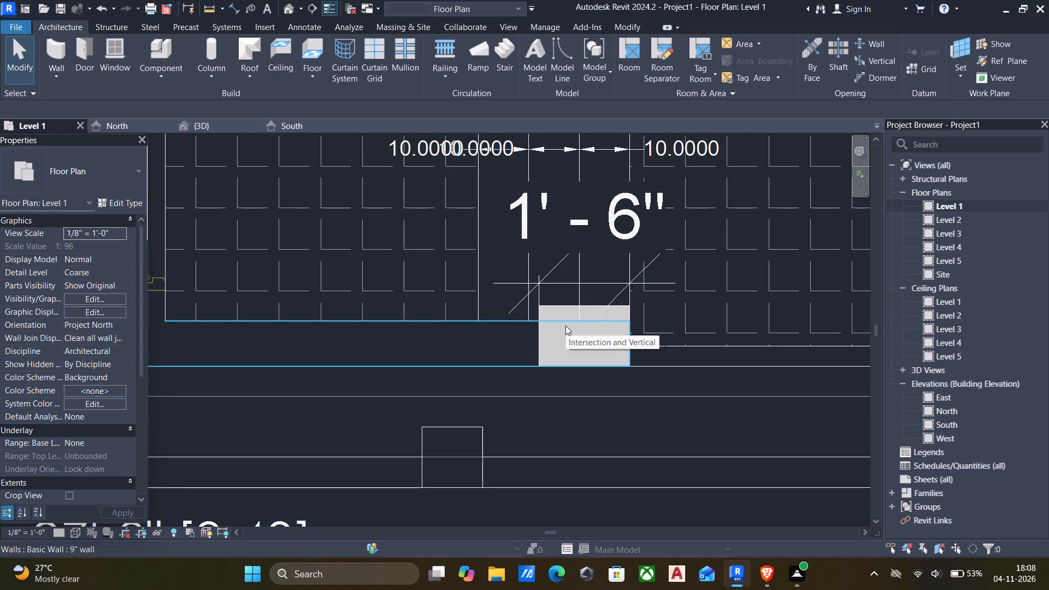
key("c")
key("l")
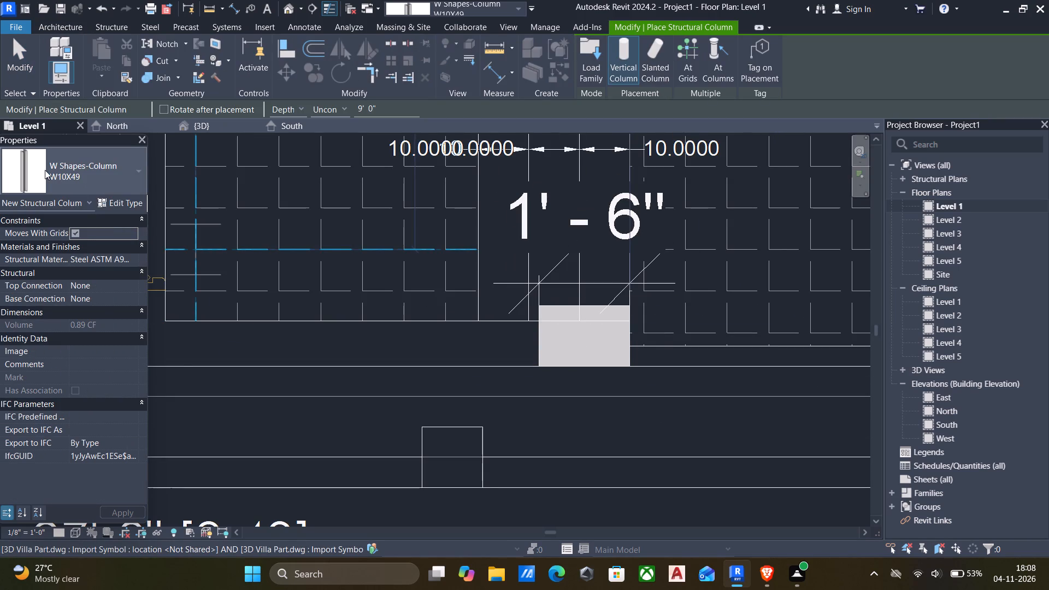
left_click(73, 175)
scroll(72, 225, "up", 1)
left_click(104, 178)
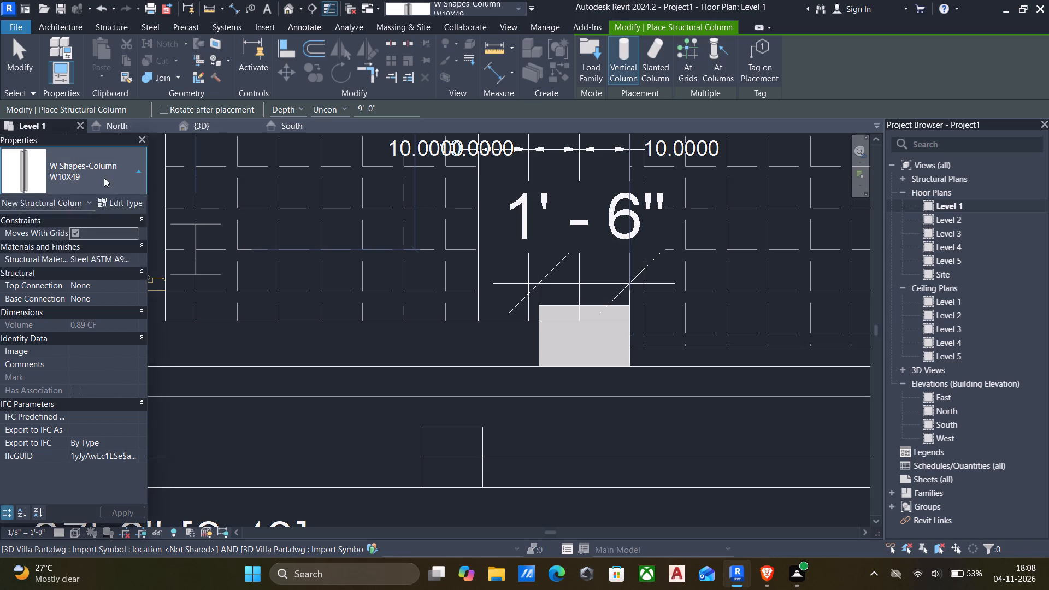
Start an architectural column and duplicate the Rectangular Column 1'x1' type under the name 1'6" x 1'.
left_click(66, 25)
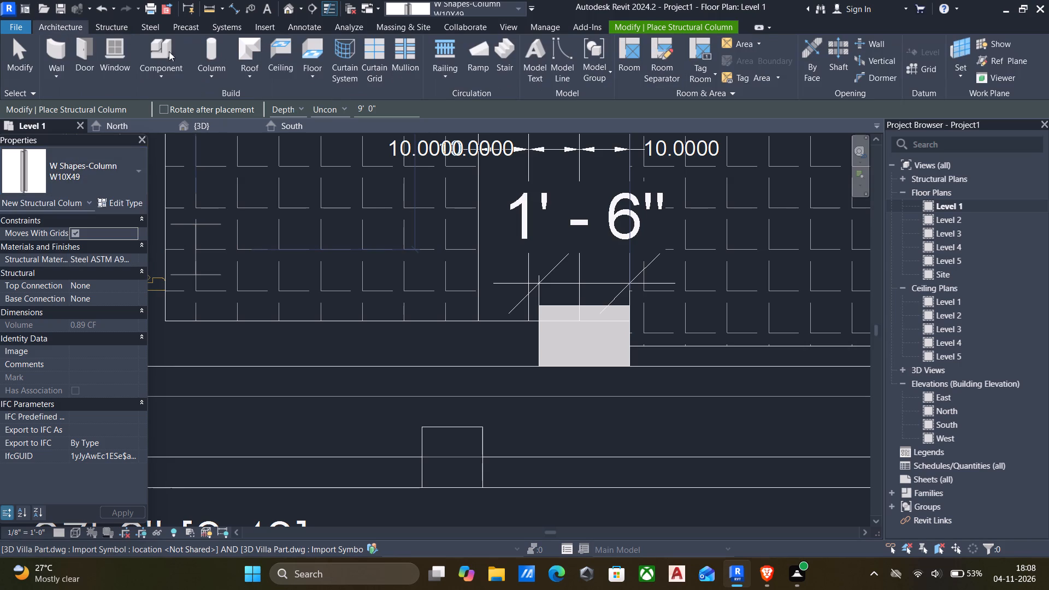
left_click(210, 69)
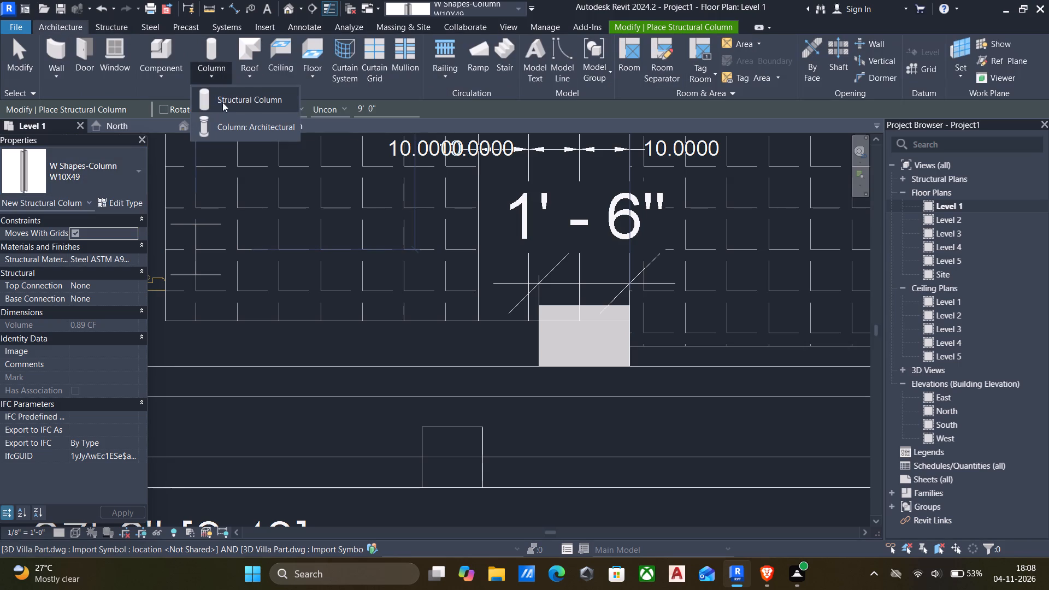
left_click(238, 125)
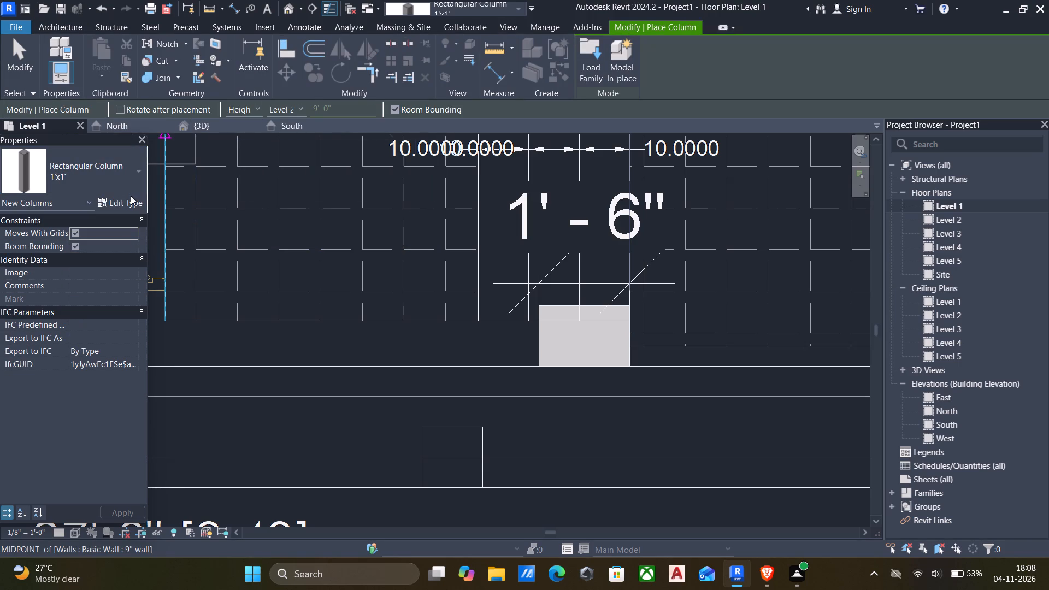
left_click(129, 200)
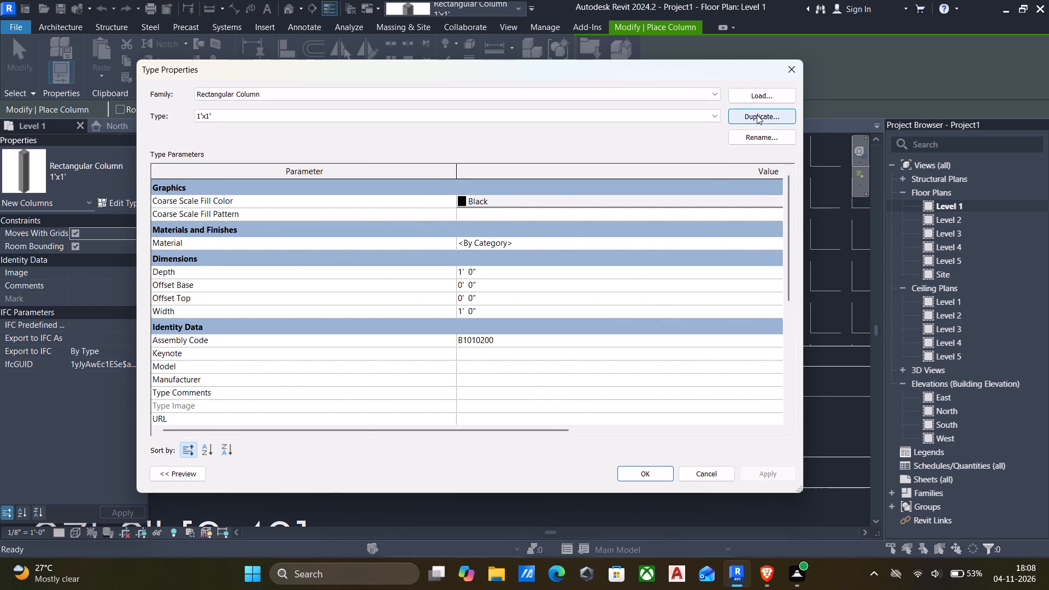
left_click(757, 115)
key("BackSpace")
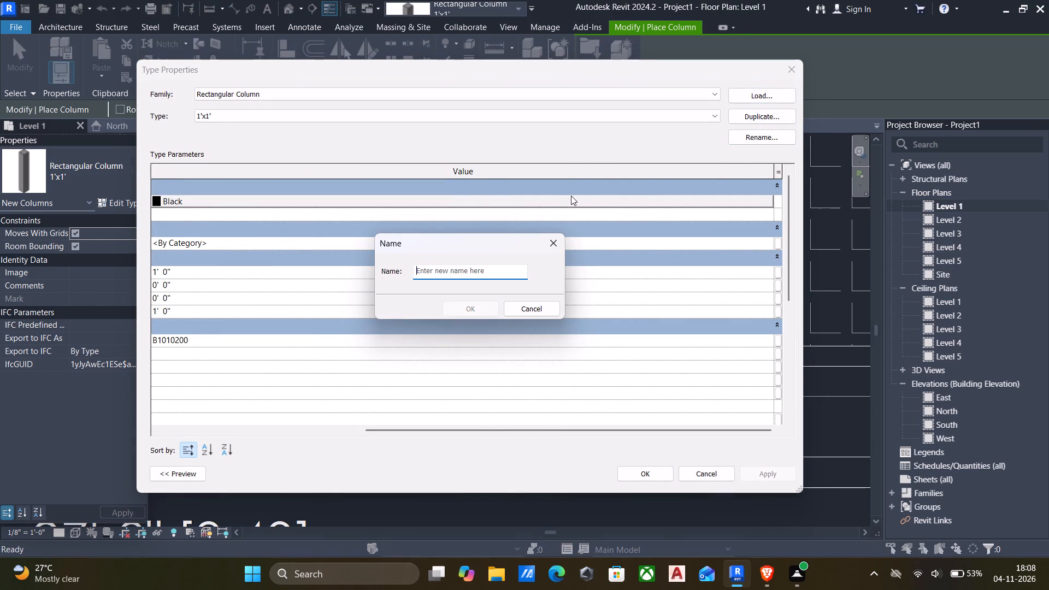
type("1'6\"")
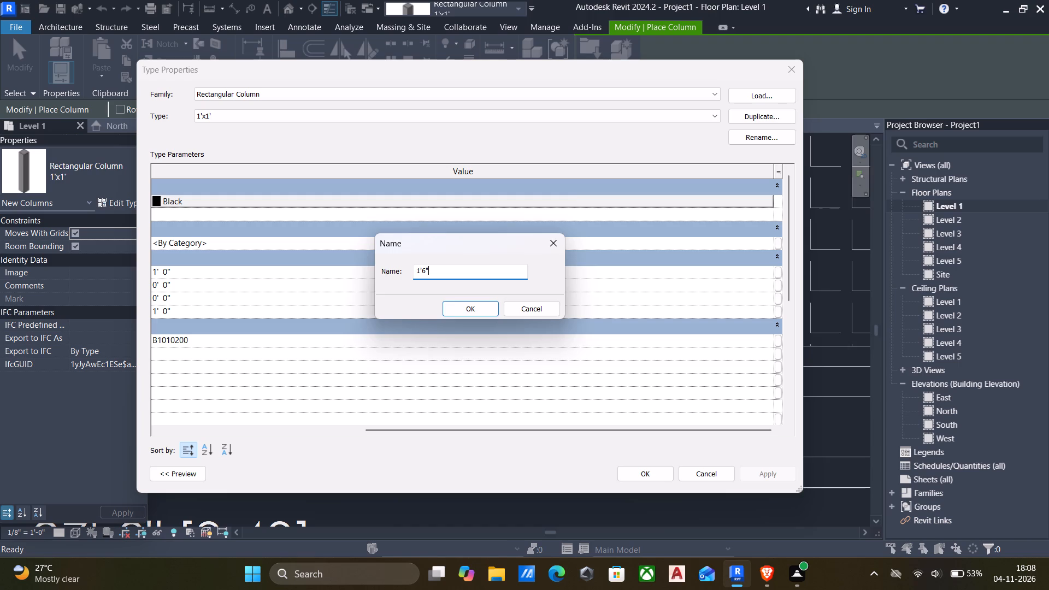
key("space")
type("x 1'")
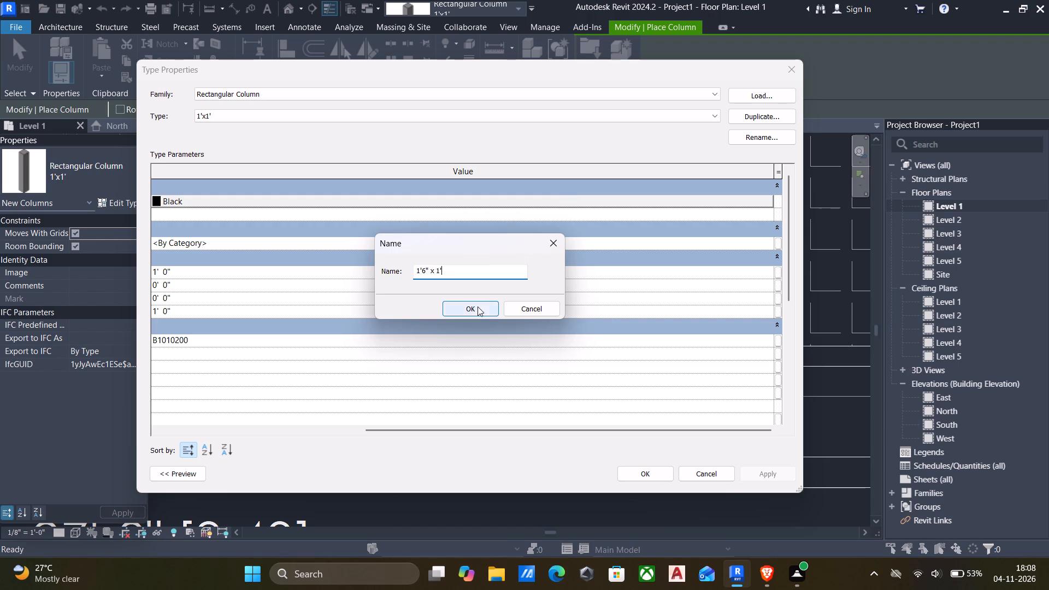
left_click(478, 306)
Set the new column type's depth to 1'6" and apply the type changes.
left_click(213, 271)
key("1")
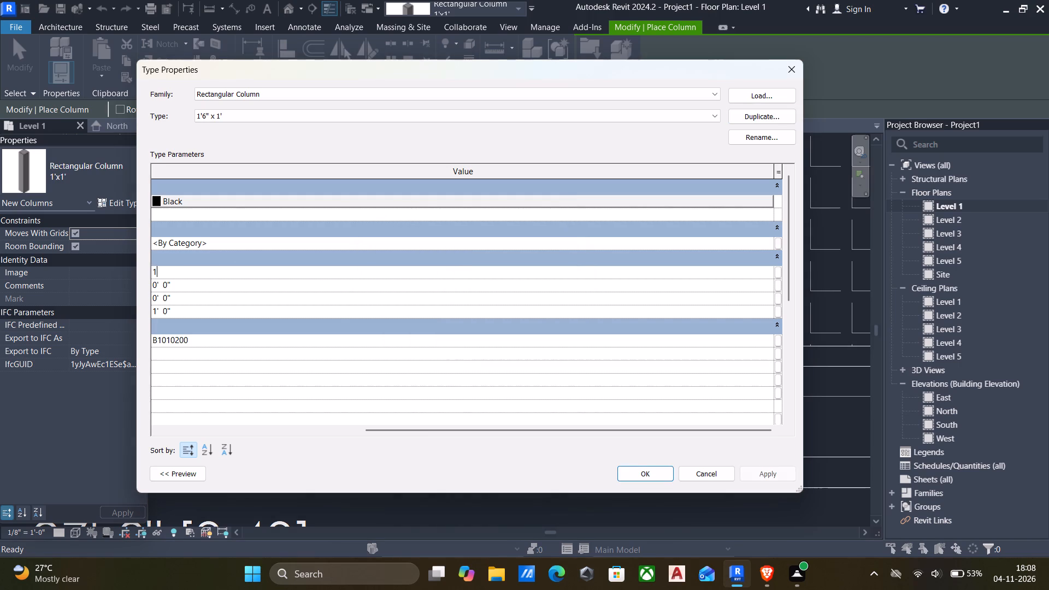
key("apostrophe")
key("6")
key("shift+quotedbl")
key("Return")
left_click(752, 467)
left_click(660, 471)
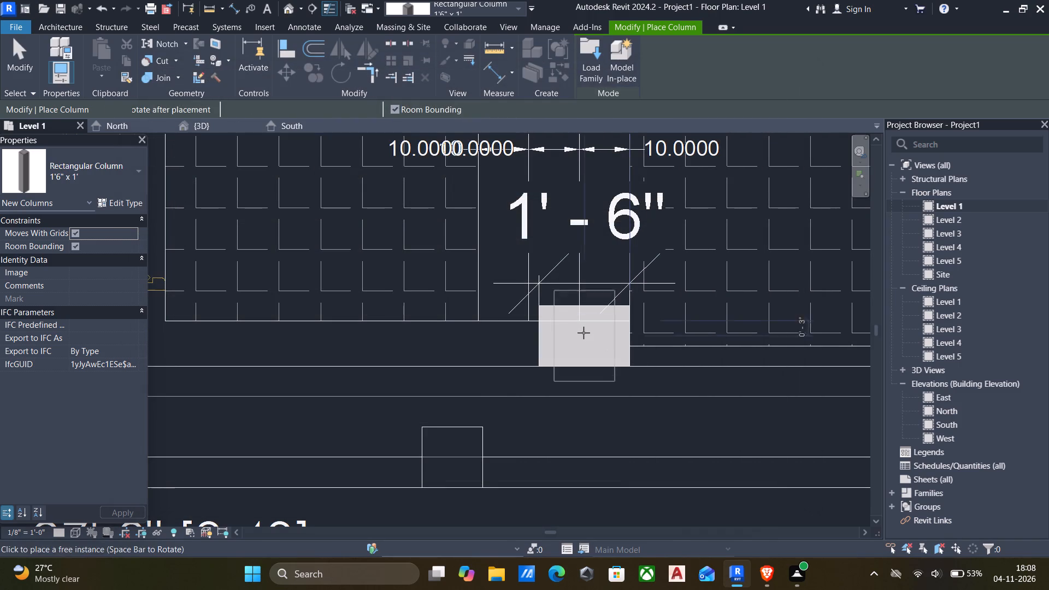
Rotate the 1'6" x 1' column lengthwise along the front wall and place it roughly over the CAD columns at the entrance and office corners.
key("space")
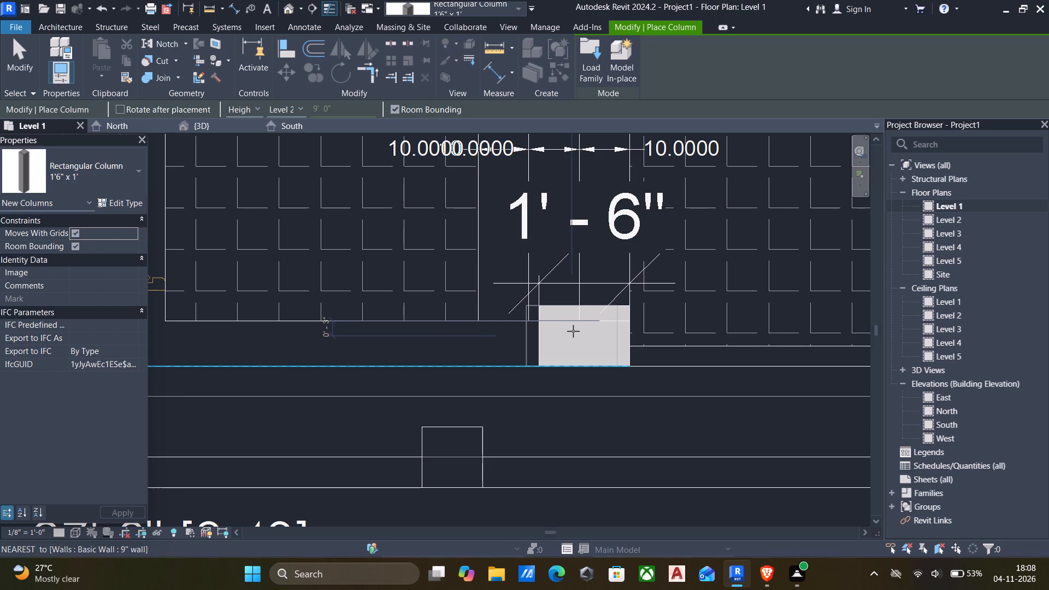
left_click(573, 328)
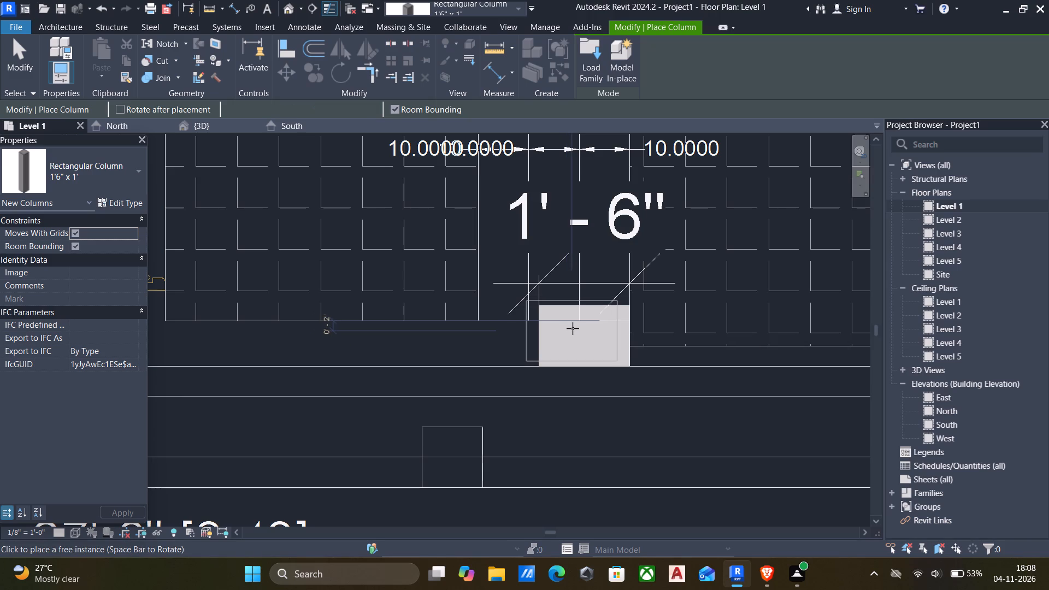
scroll(573, 332, "down", 6)
middle_click_drag(573, 334, 649, 343)
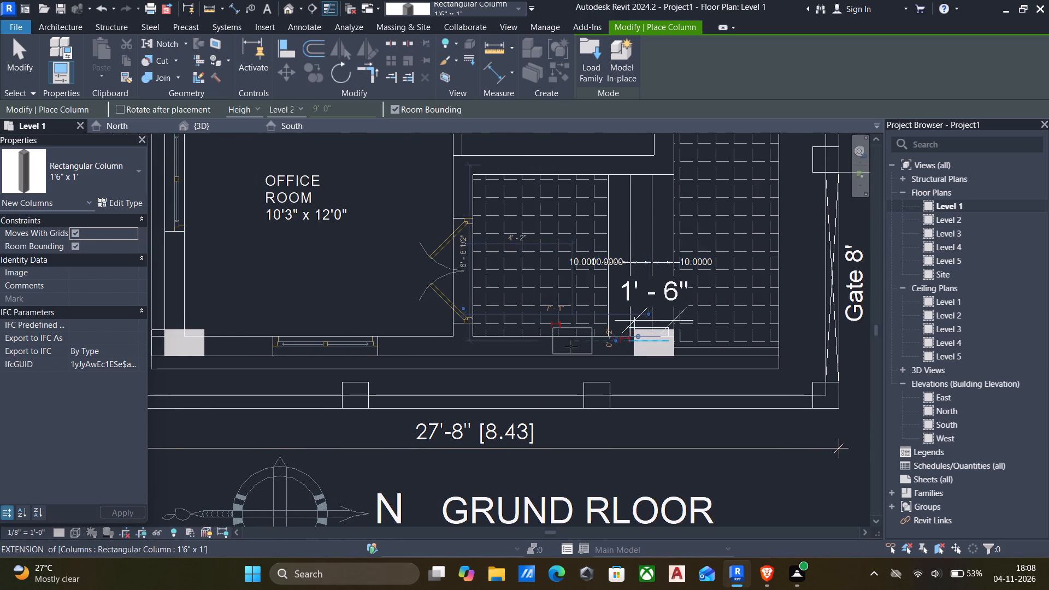
scroll(570, 346, "down", 4)
middle_click_drag(570, 349, 616, 361)
scroll(425, 358, "up", 5)
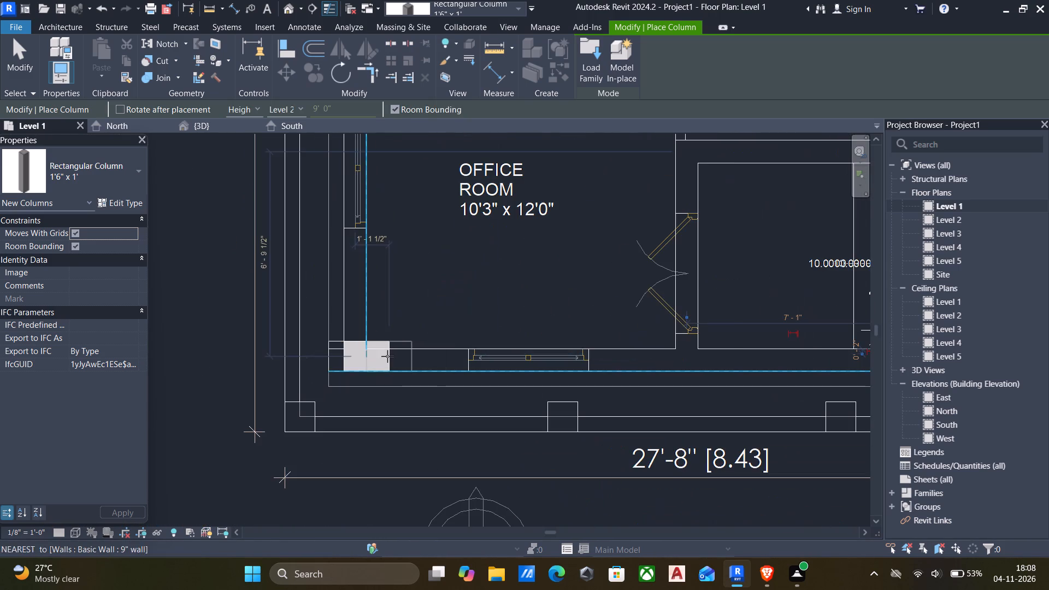
scroll(377, 352, "up", 1)
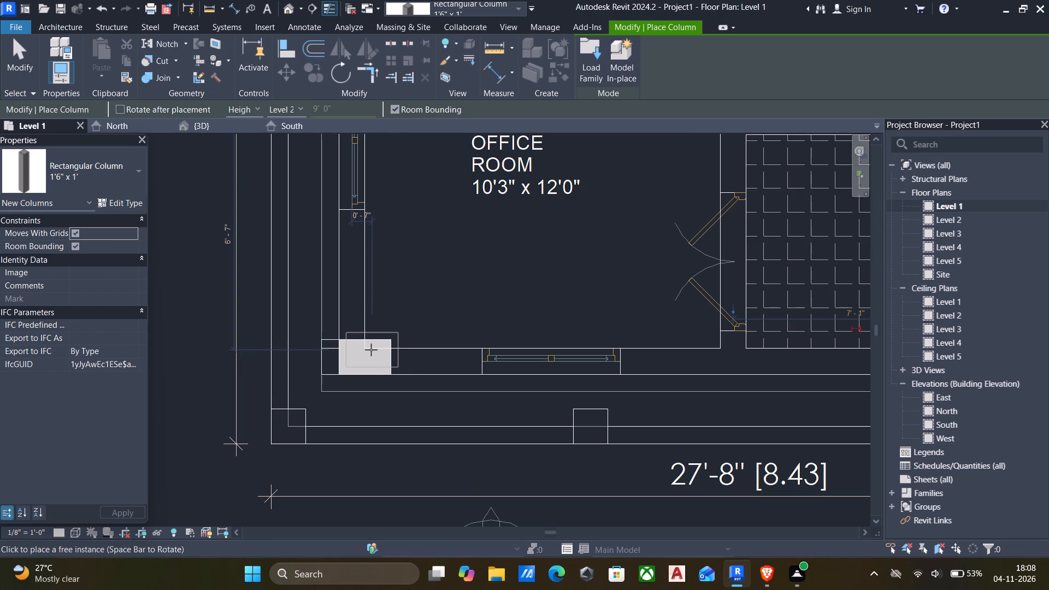
scroll(371, 350, "up", 5)
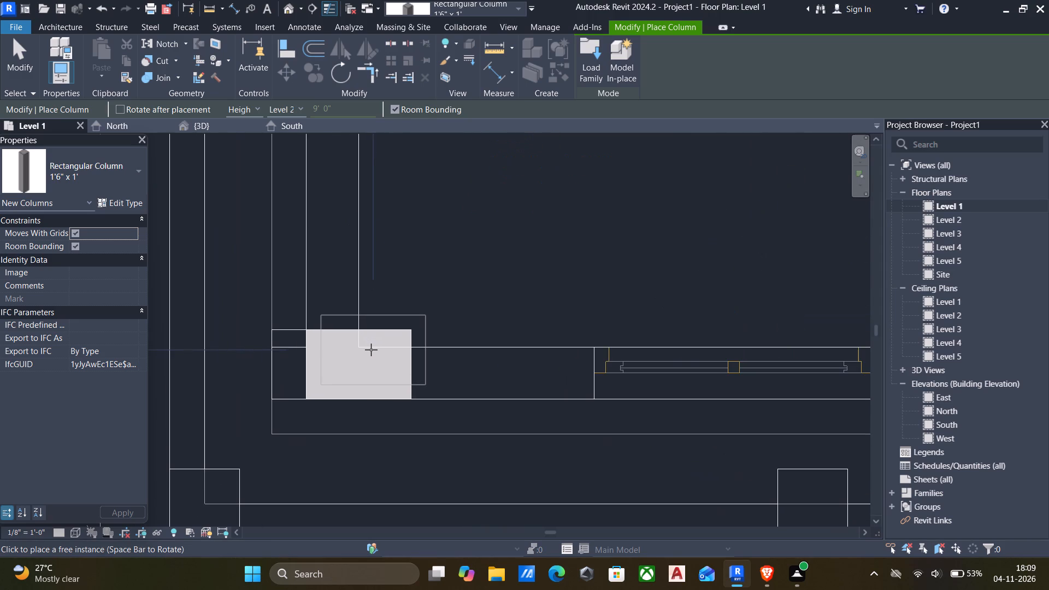
left_click(371, 350)
Place a 1'6" x 1' column roughly over the CAD column where the office-stair partition meets the outer wall.
scroll(420, 353, "down", 7)
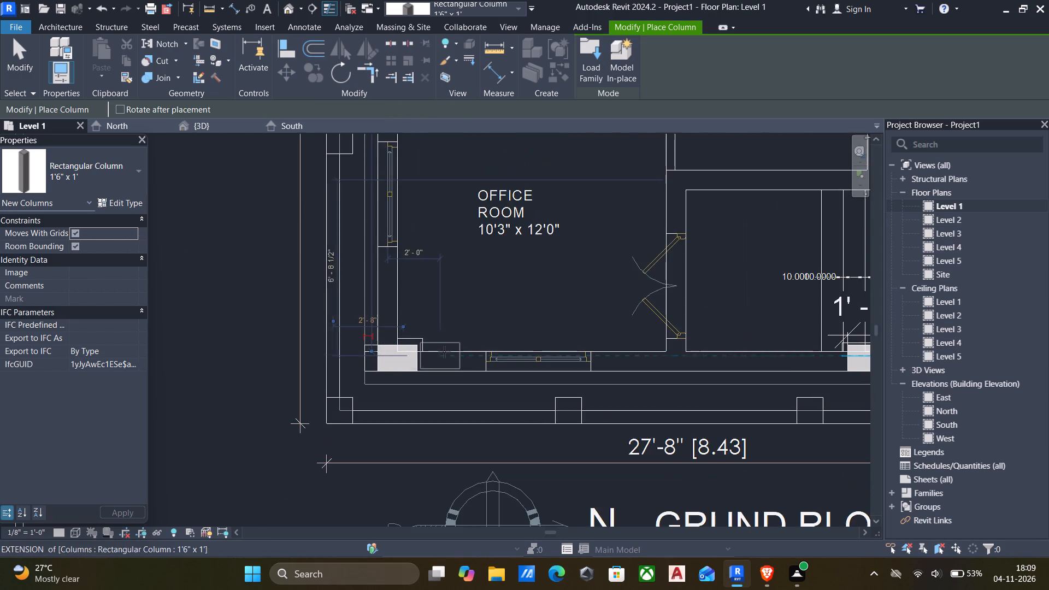
scroll(450, 352, "down", 2)
middle_click_drag(450, 352, 425, 404)
scroll(458, 303, "down", 2)
middle_click_drag(457, 307, 454, 352)
scroll(382, 228, "up", 3)
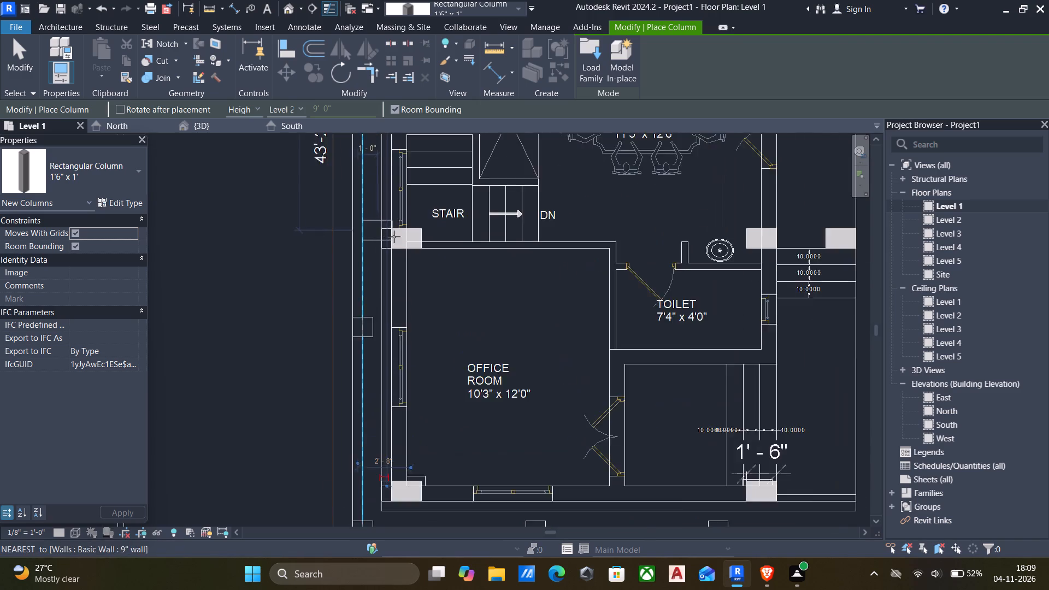
scroll(394, 237, "up", 6)
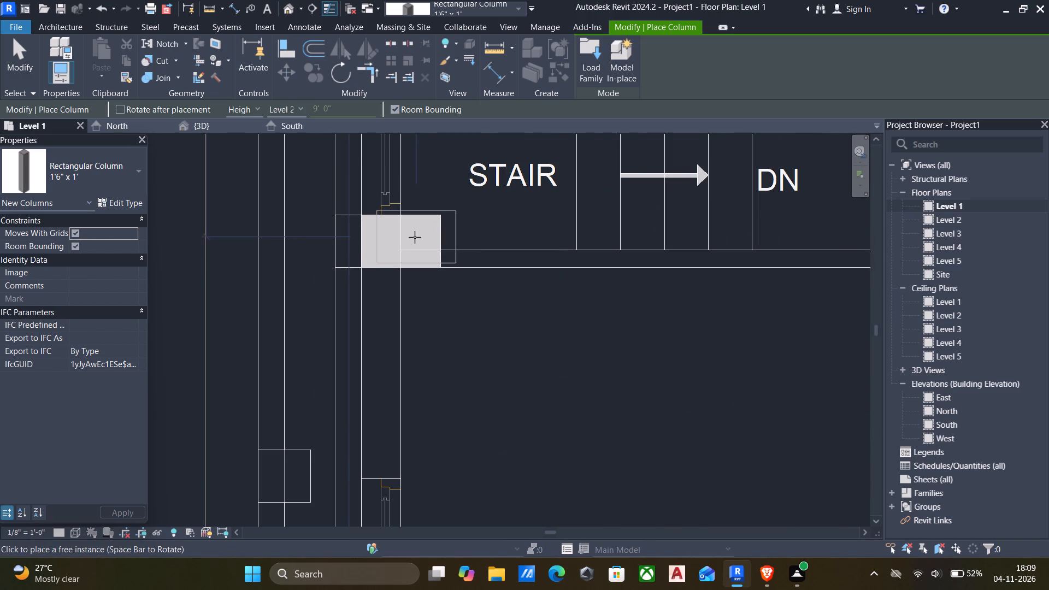
left_click(413, 237)
Place two 1'6" x 1' columns roughly over the CAD columns beside the wash basin and at the head of the side steps.
scroll(460, 259, "down", 6)
scroll(508, 267, "down", 3)
middle_click_drag(509, 267, 453, 276)
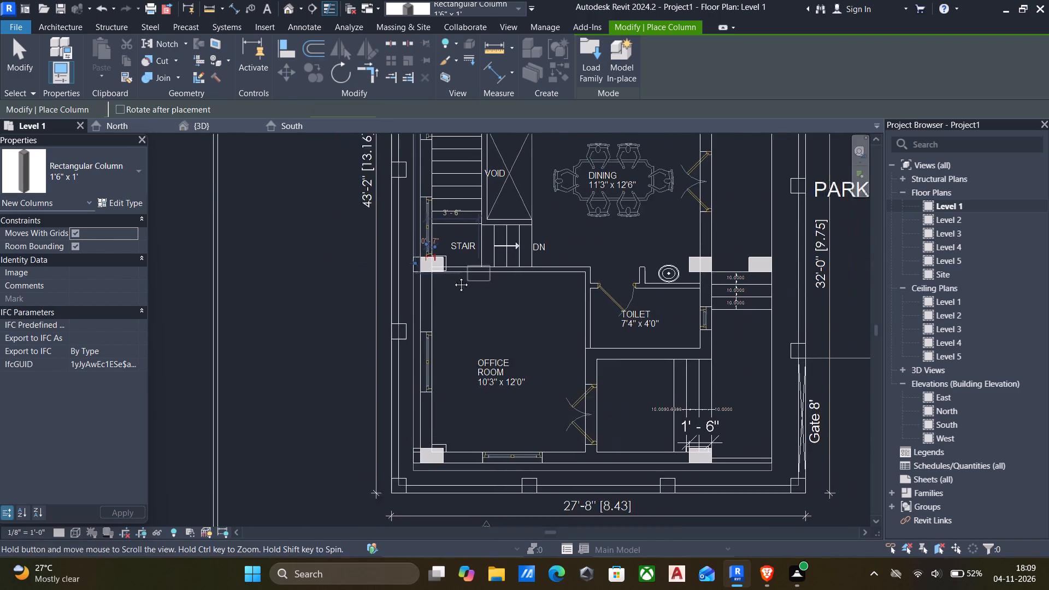
middle_click_drag(453, 276, 355, 276)
scroll(574, 267, "up", 6)
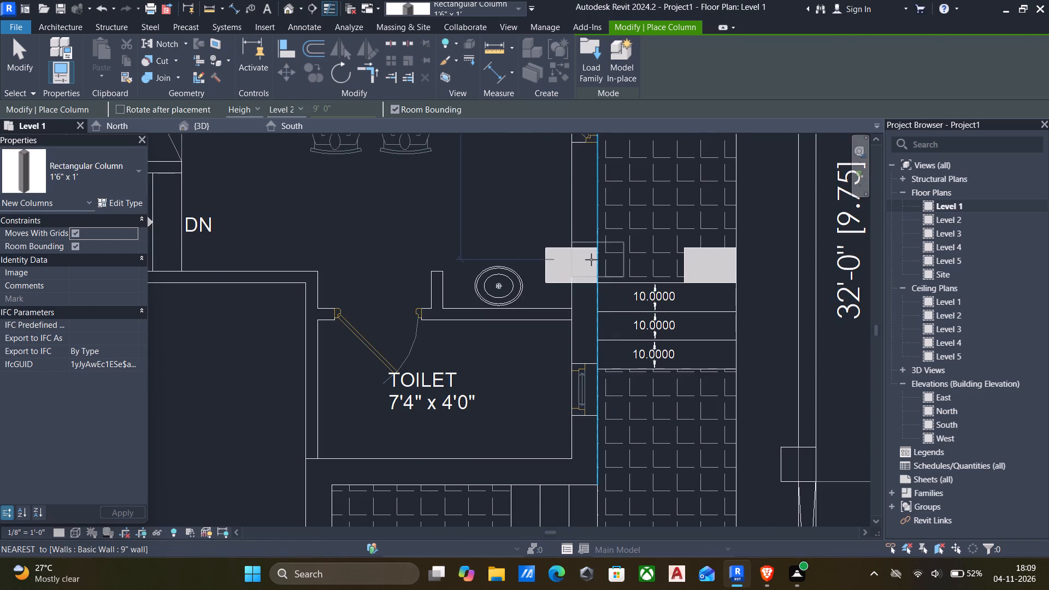
left_click(588, 259)
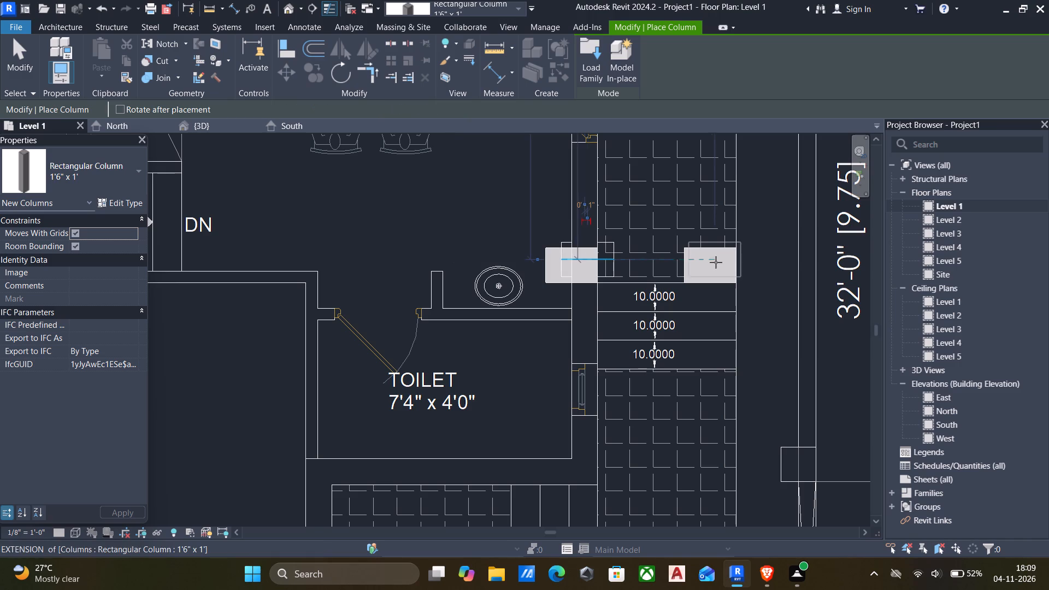
left_click(723, 257)
Place two 1'6" x 1' columns roughly over the CAD columns at the kitchen-dining wall corner and the far end of the side passage.
scroll(718, 267, "down", 5)
middle_click_drag(711, 285, 710, 335)
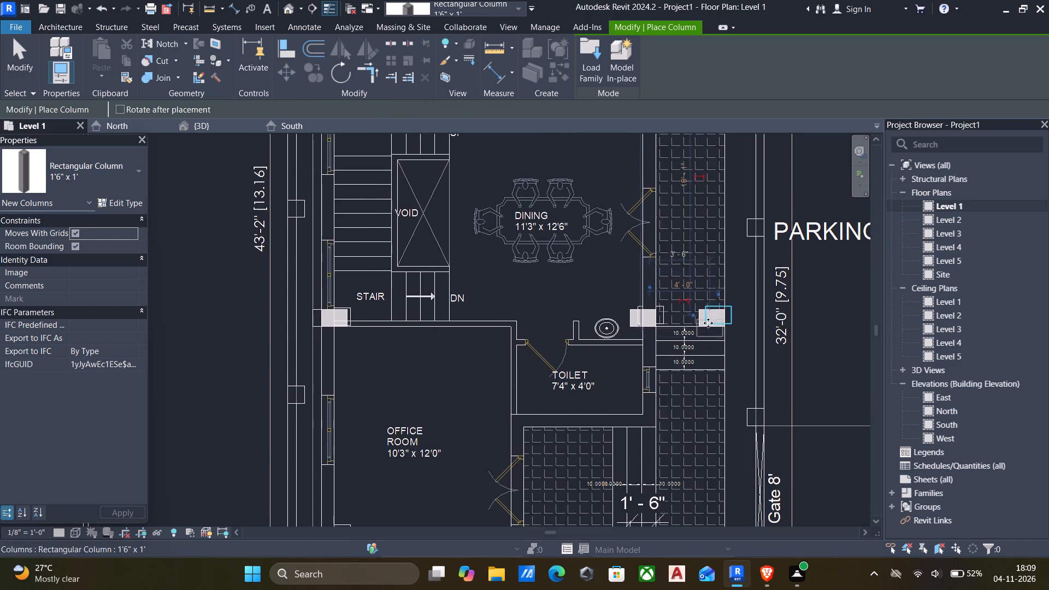
scroll(708, 322, "down", 6)
scroll(687, 277, "down", 3)
middle_click_drag(675, 288, 673, 338)
scroll(706, 281, "up", 7)
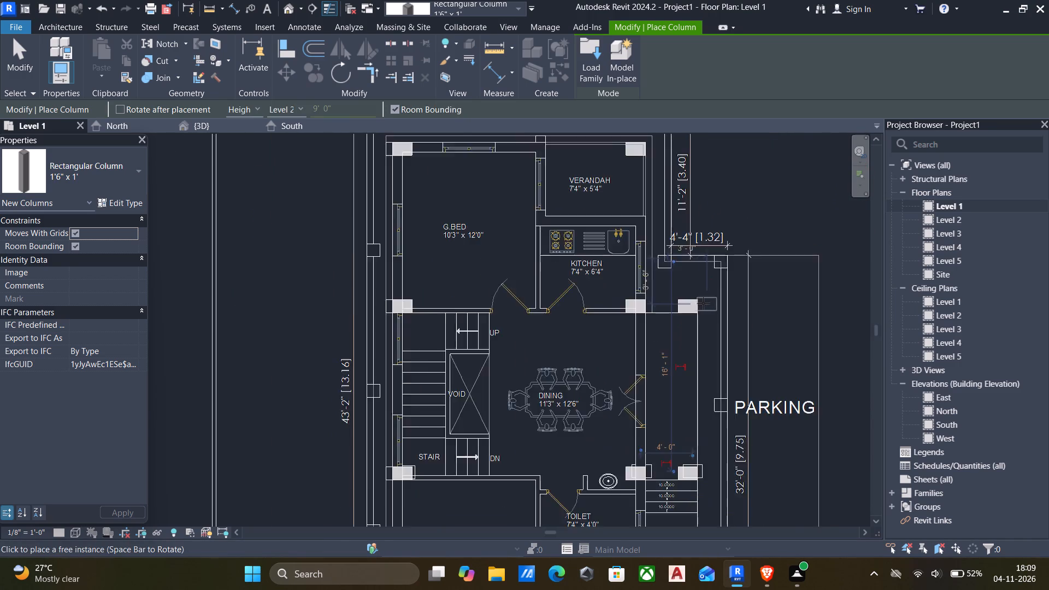
scroll(702, 303, "up", 9)
left_click(679, 299)
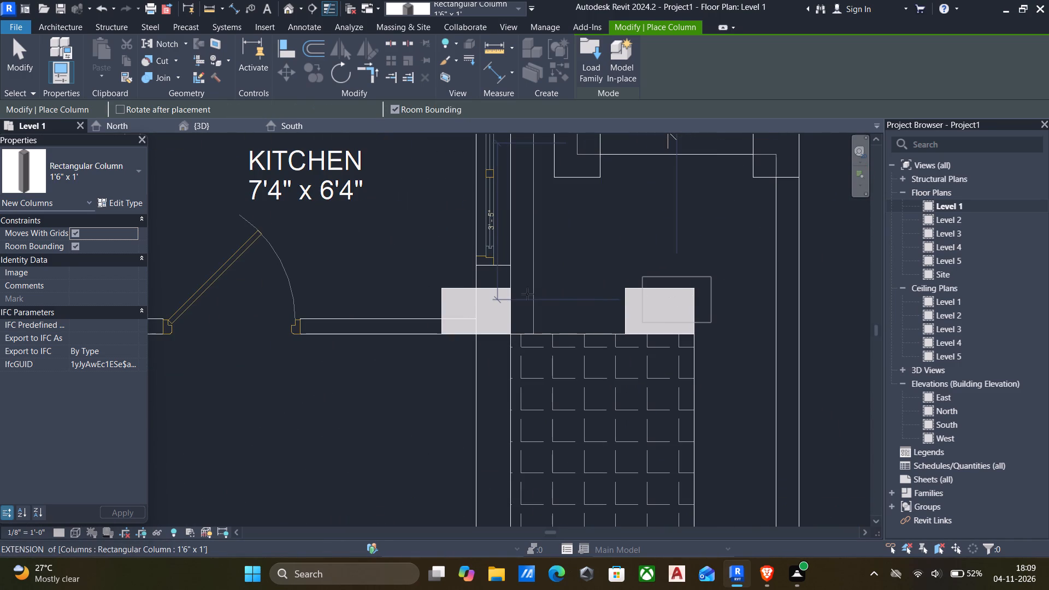
left_click(491, 298)
Place a 1'6" x 1' column roughly over the CAD column where the G.Bed-stair partition meets the outer wall.
scroll(515, 311, "down", 5)
middle_click_drag(522, 314, 730, 313)
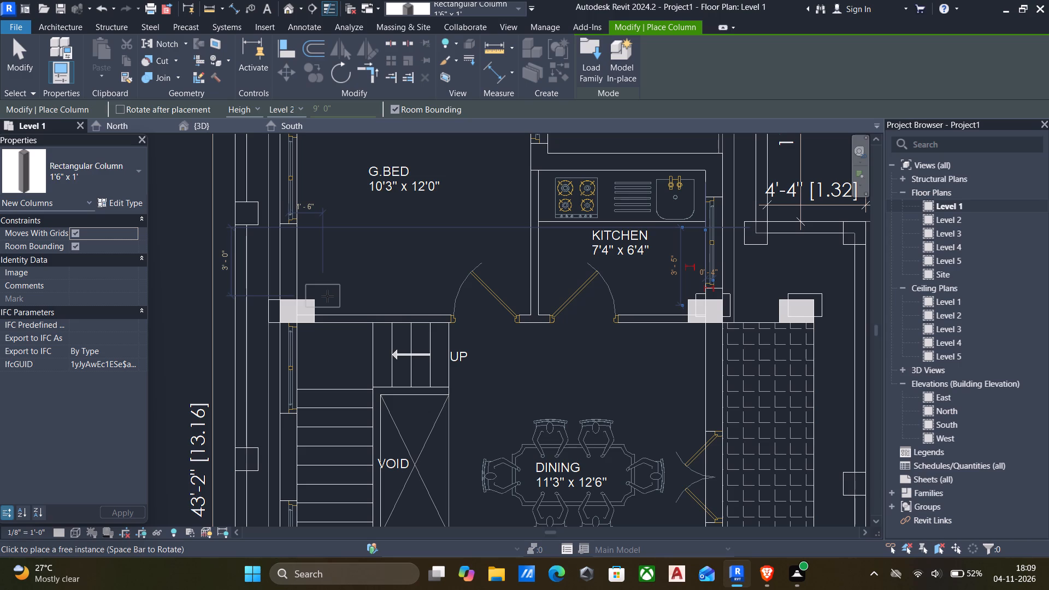
scroll(307, 300, "up", 4)
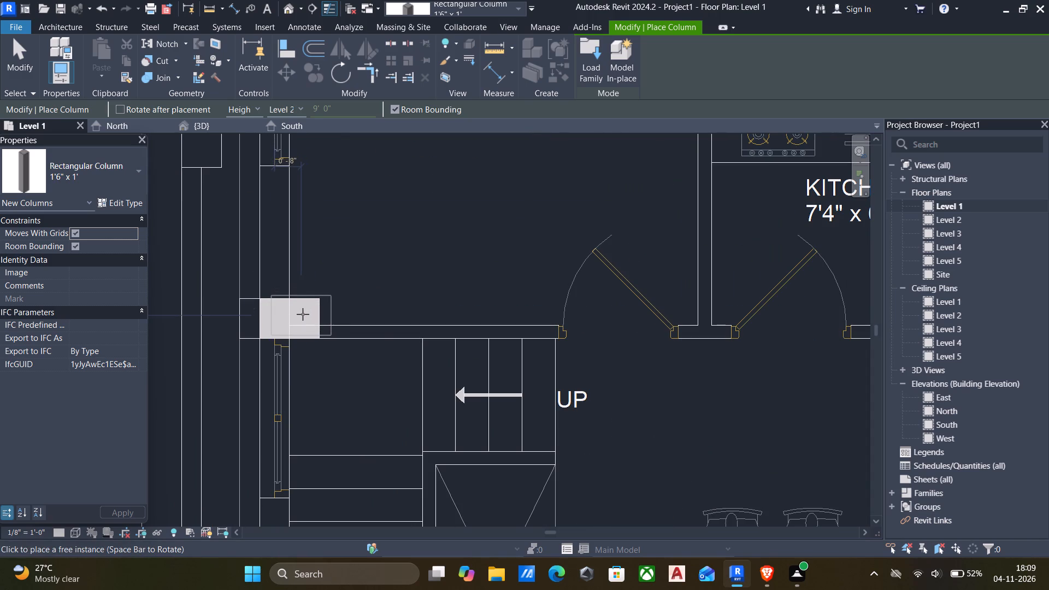
left_click(303, 314)
scroll(352, 313, "down", 6)
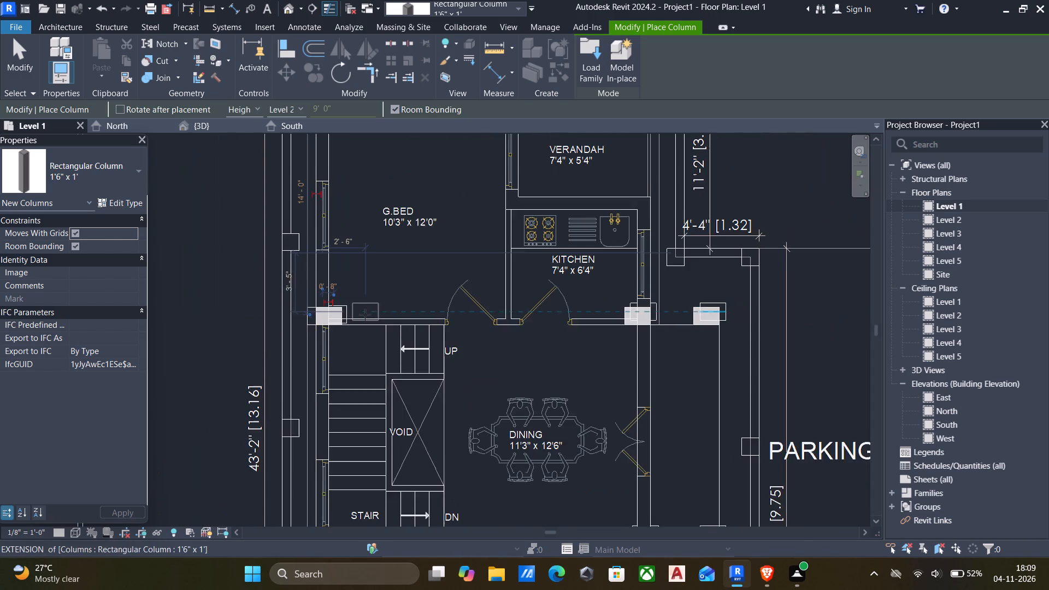
Place two 1'6" x 1' columns roughly over the CAD columns at the outer corners of the G.Bed and the verandah.
middle_click_drag(367, 316, 368, 414)
middle_click_drag(348, 320, 352, 358)
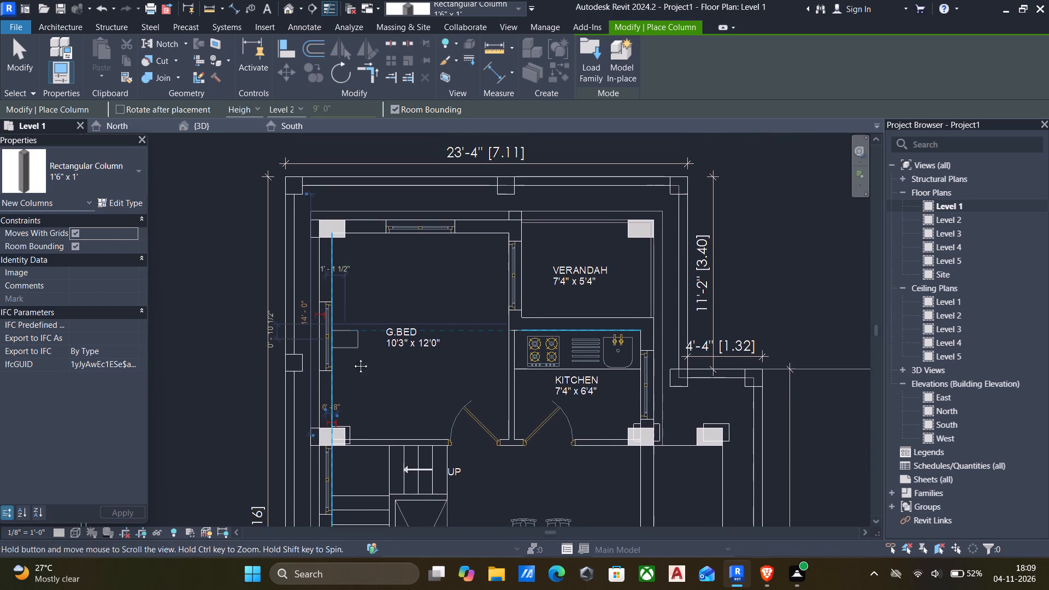
middle_click_drag(352, 358, 355, 367)
scroll(344, 250, "up", 5)
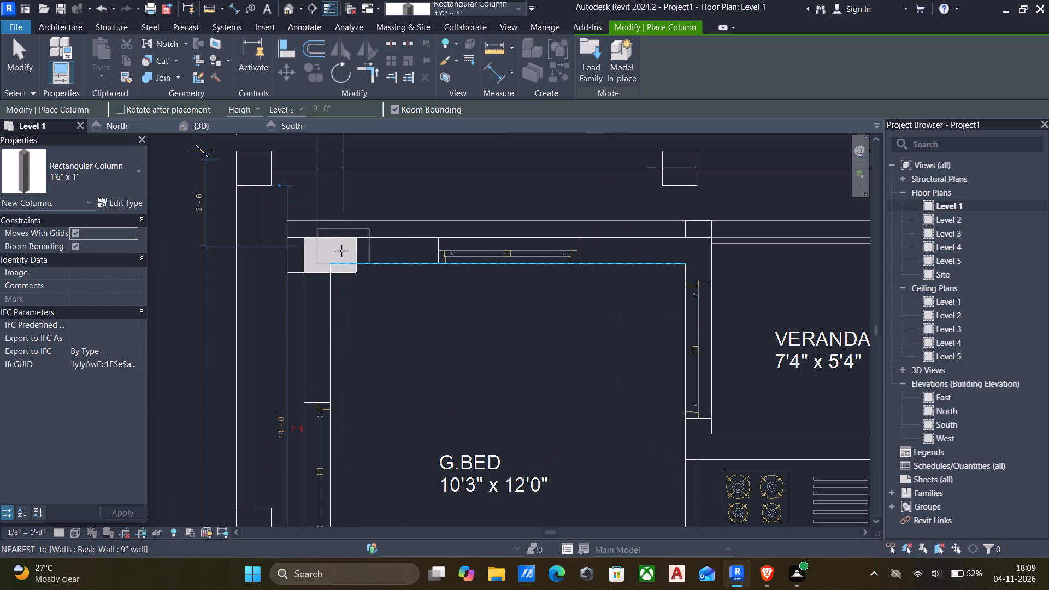
left_click(340, 249)
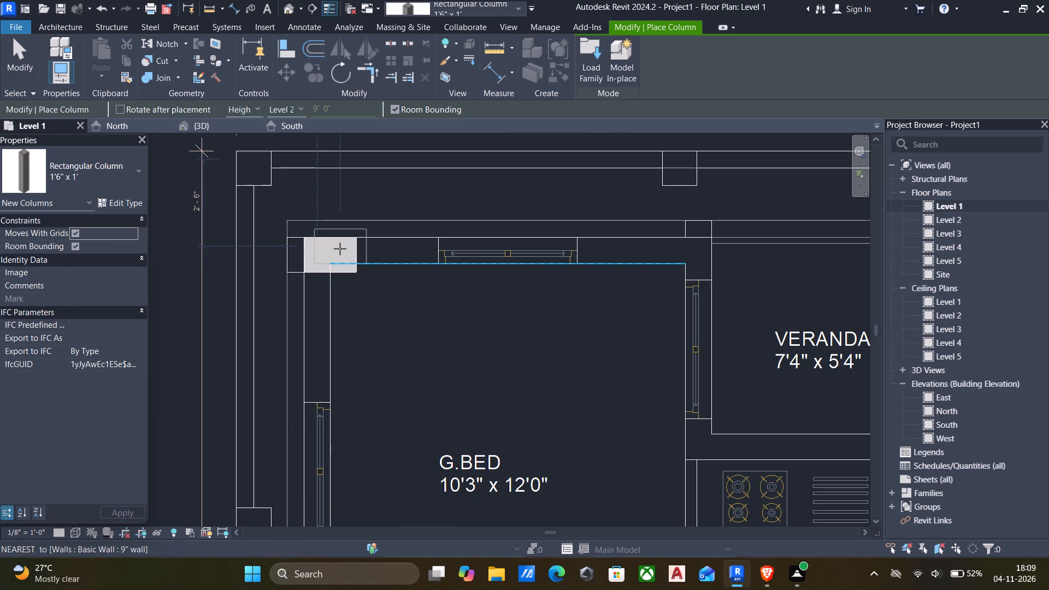
scroll(338, 250, "down", 6)
scroll(594, 265, "up", 5)
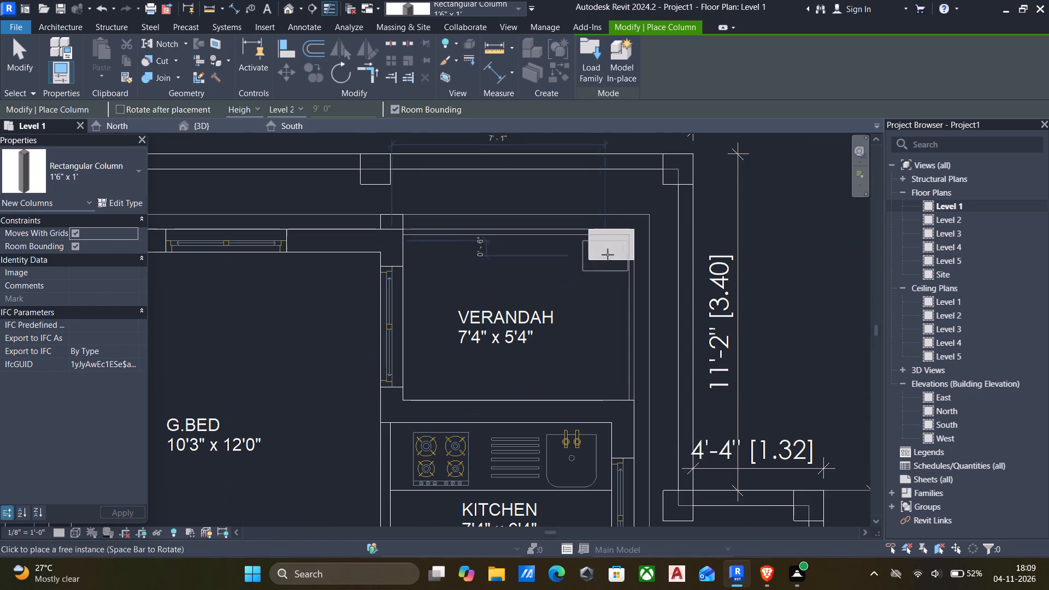
scroll(624, 239, "up", 5)
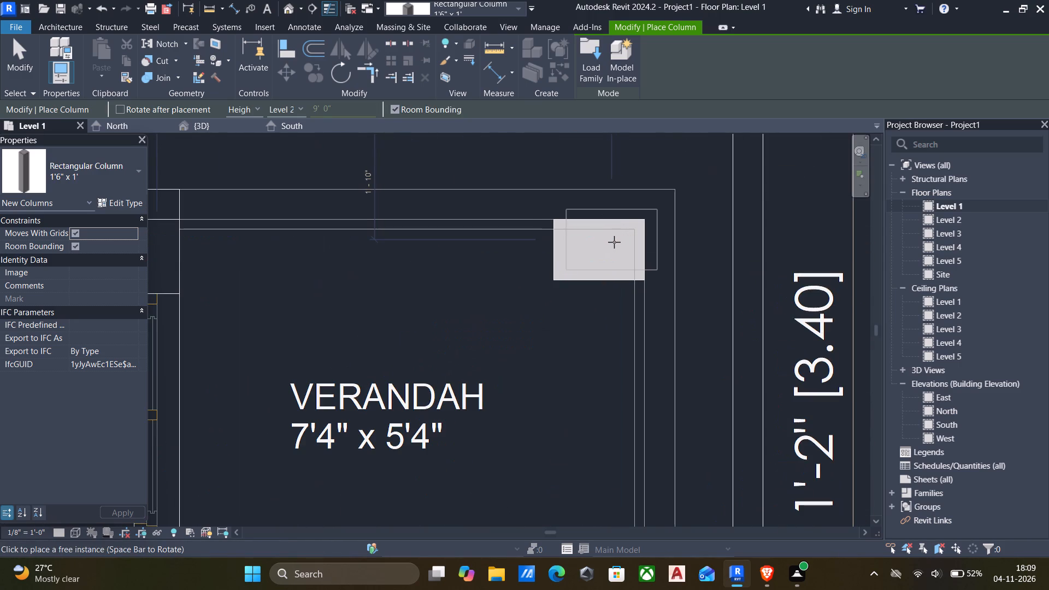
left_click(614, 242)
scroll(612, 260, "down", 4)
key("Escape")
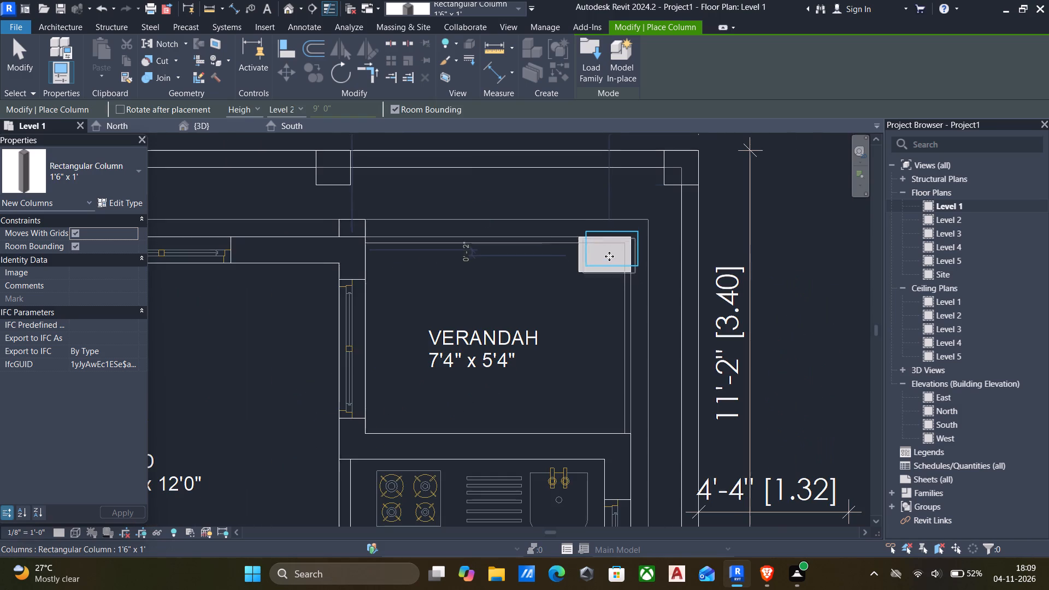
scroll(595, 258, "down", 5)
key("Escape")
Align the verandah corner column with the matching CAD column's edges in both directions.
scroll(608, 264, "up", 5)
key("a")
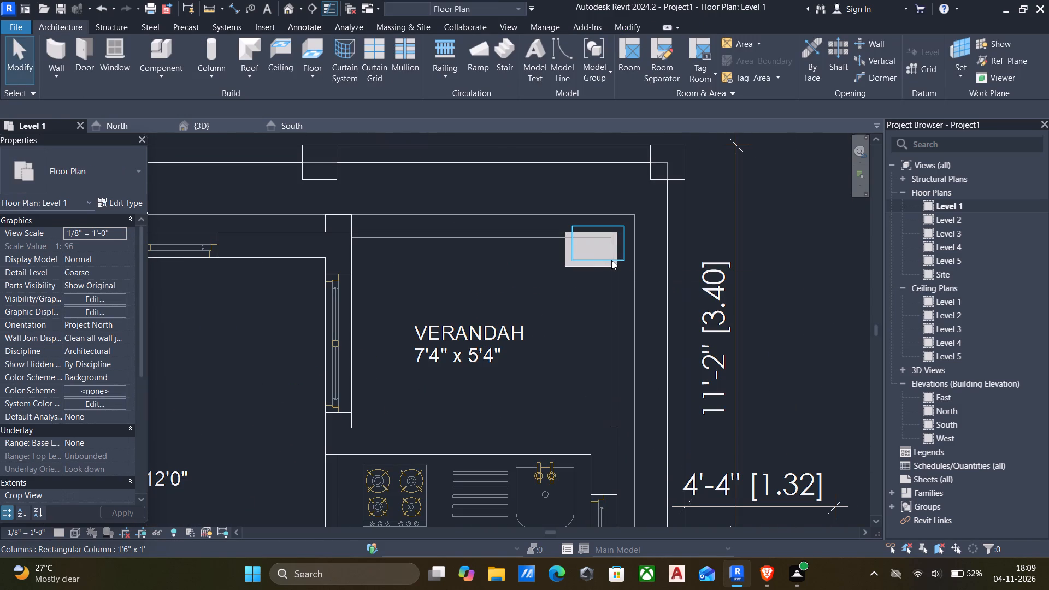
key("l")
scroll(630, 265, "up", 6)
left_click(570, 269)
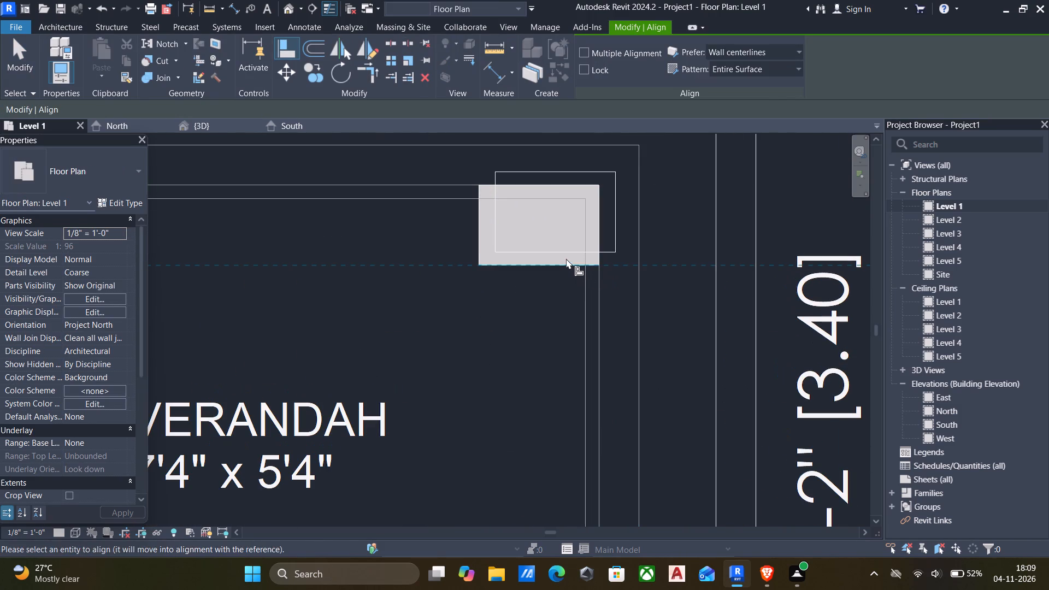
left_click(565, 256)
left_click(479, 239)
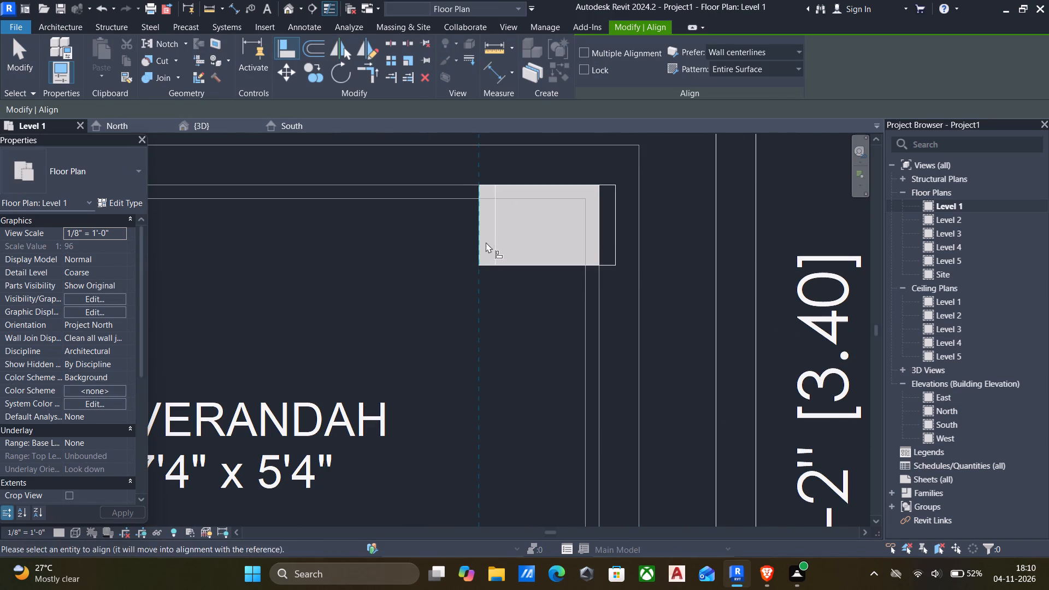
left_click(494, 242)
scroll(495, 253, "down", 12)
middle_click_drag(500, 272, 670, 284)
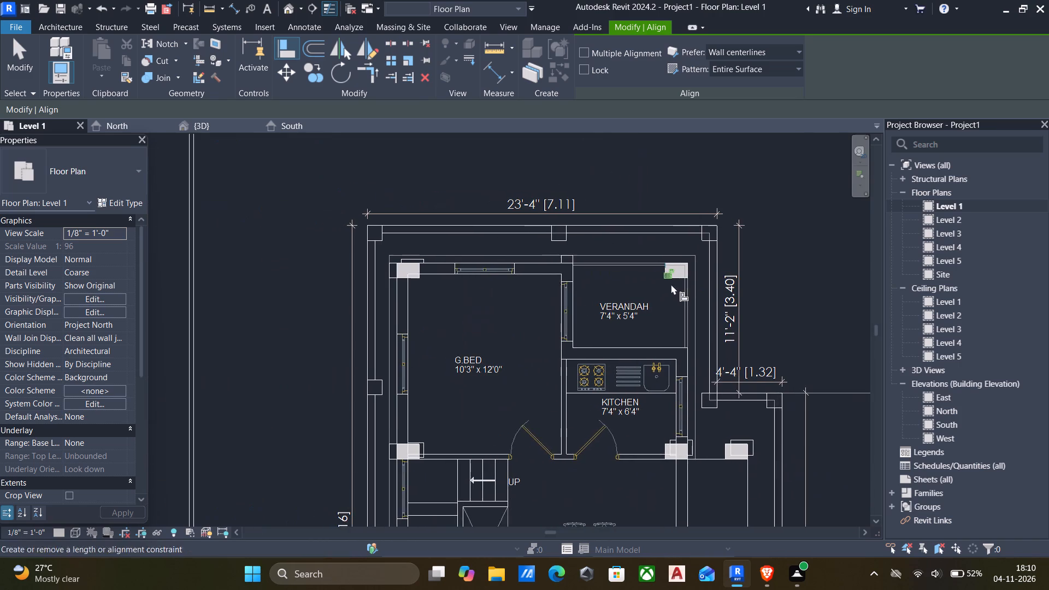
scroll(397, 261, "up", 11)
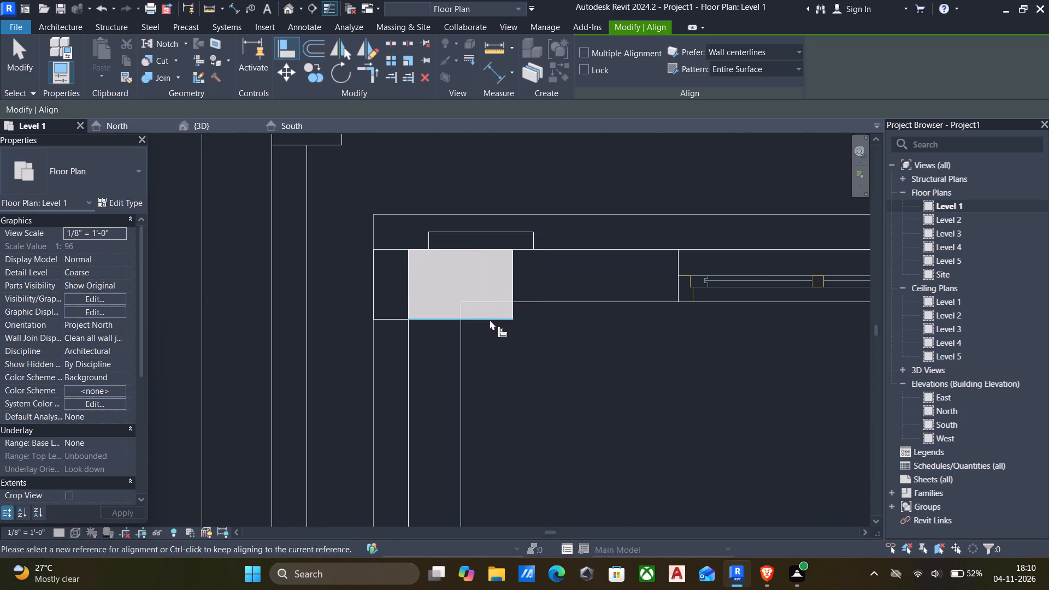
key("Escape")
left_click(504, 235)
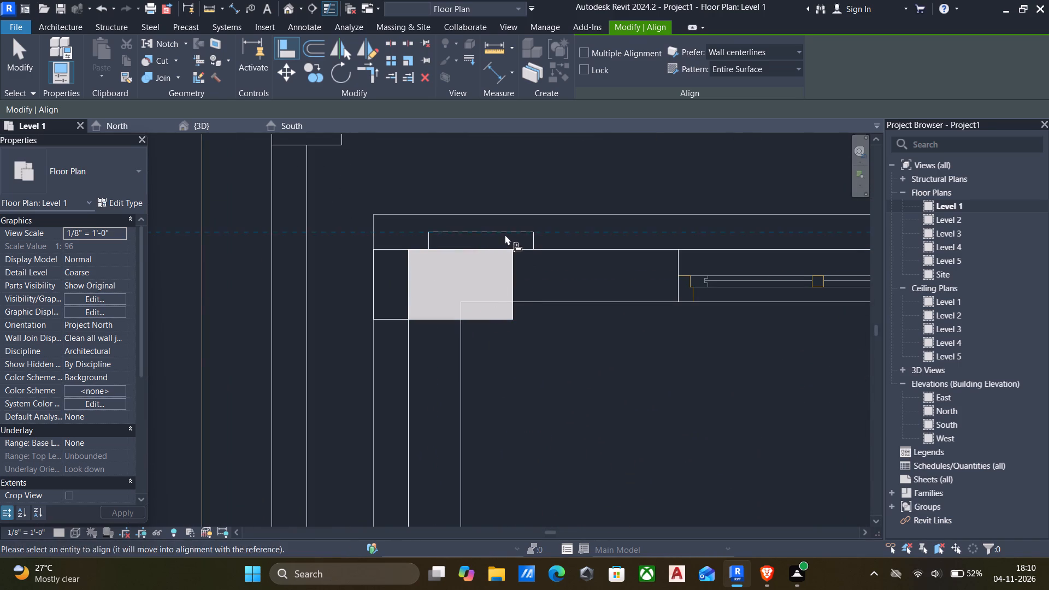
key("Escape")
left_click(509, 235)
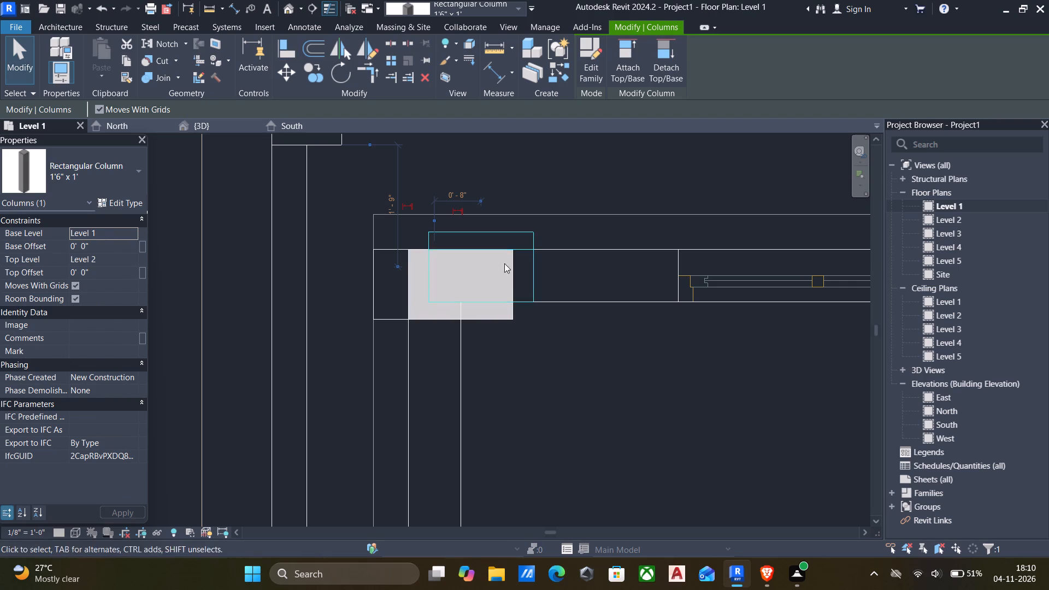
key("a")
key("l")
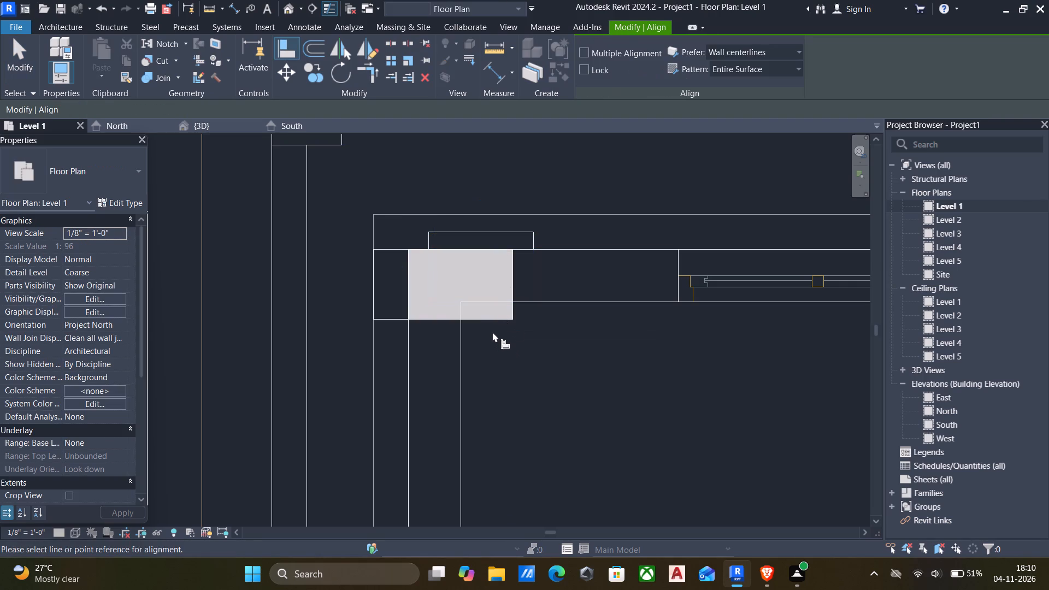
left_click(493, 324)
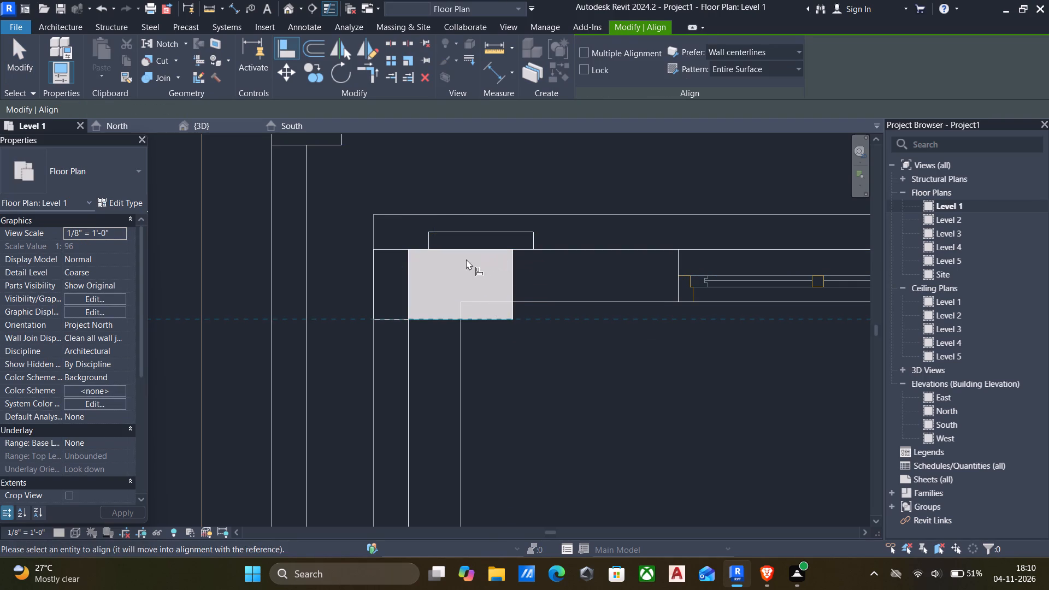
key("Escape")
Align the G.Bed outer-corner column with the matching CAD column's edges in both directions.
type("al")
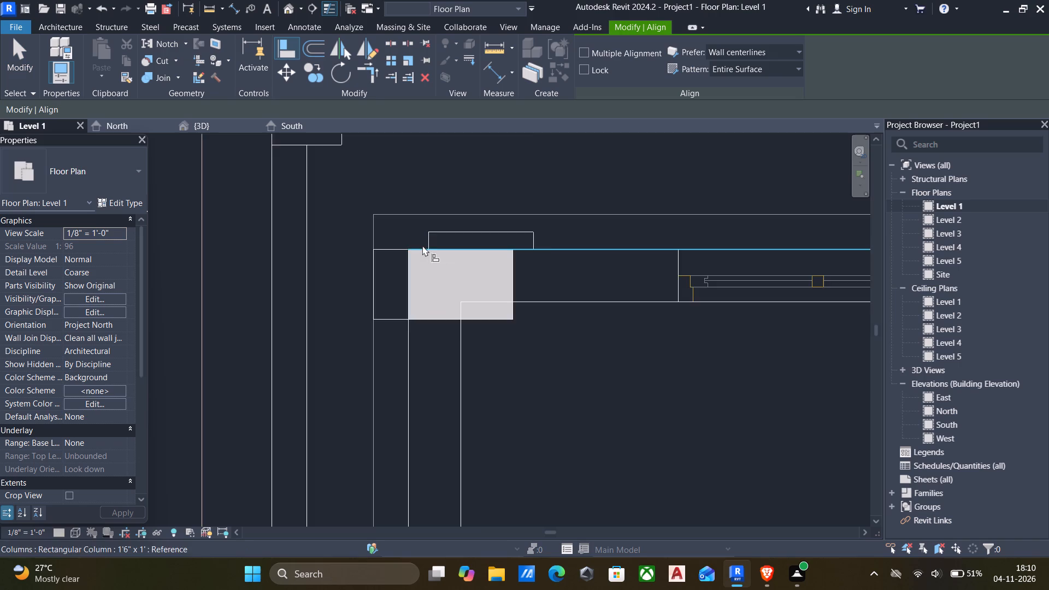
scroll(422, 245, "up", 6)
left_click(416, 252)
left_click(475, 217)
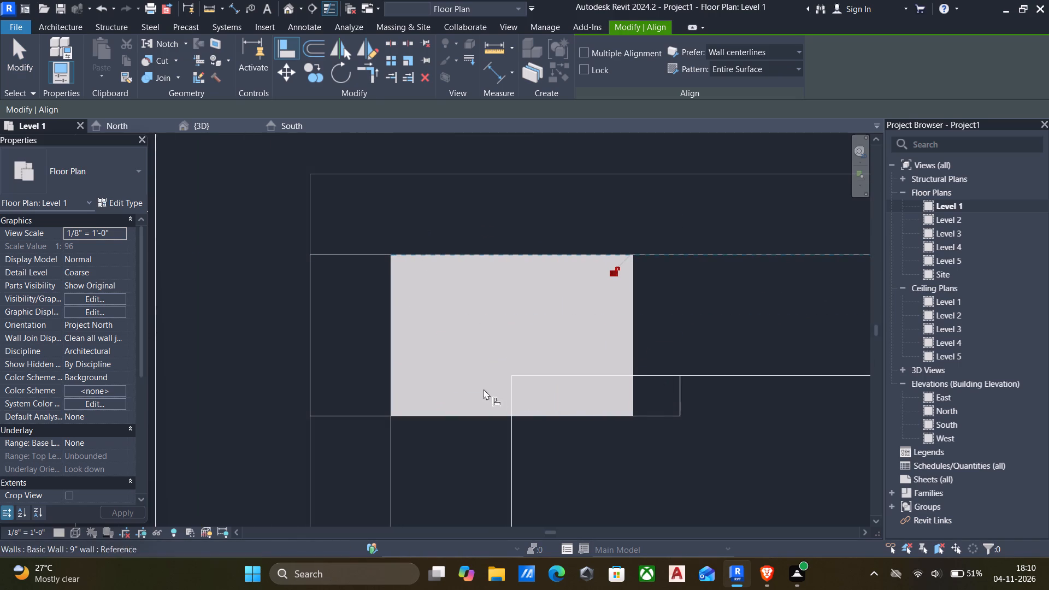
left_click(634, 351)
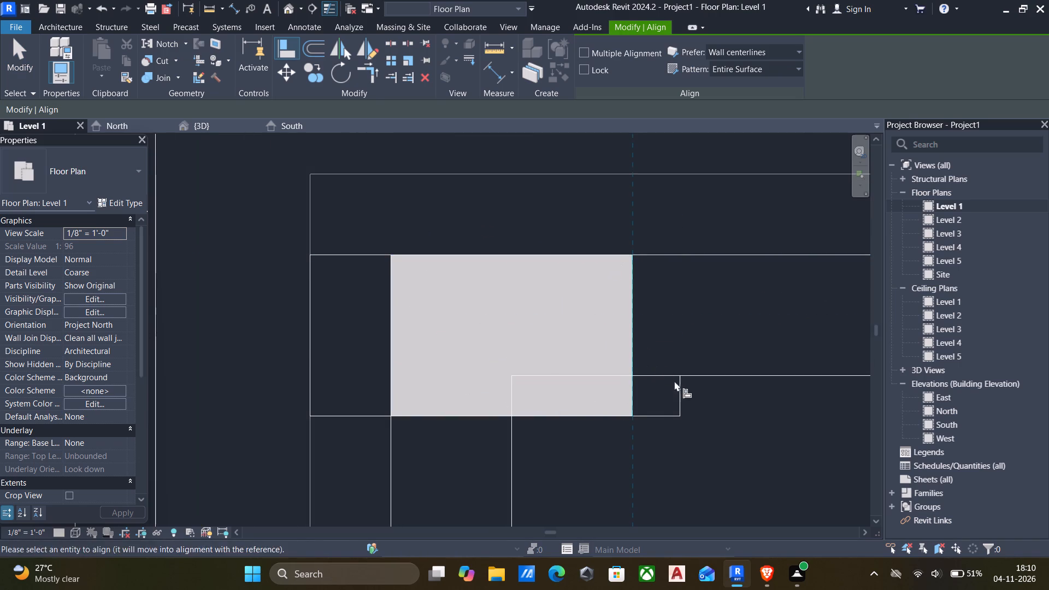
left_click(681, 390)
Align the column where the G.Bed-stair partition meets the outer wall with its CAD column's edges in both directions.
scroll(640, 379, "down", 6)
middle_click_drag(639, 382, 591, 355)
scroll(587, 359, "down", 2)
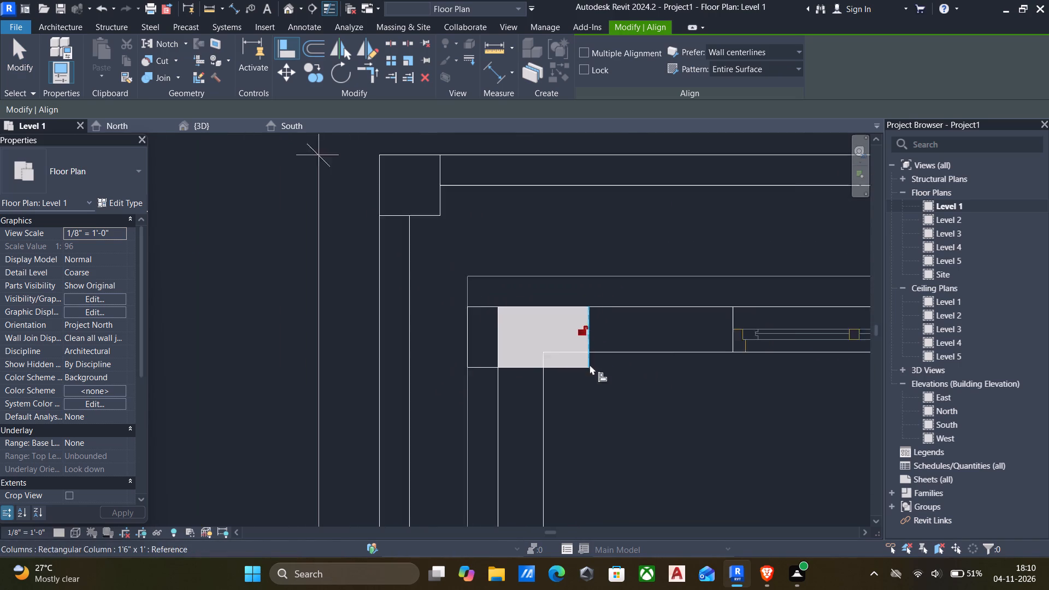
scroll(590, 364, "down", 4)
middle_click_drag(597, 386, 602, 325)
scroll(598, 319, "up", 1)
scroll(577, 356, "down", 11)
middle_click_drag(597, 399, 597, 356)
scroll(585, 402, "up", 4)
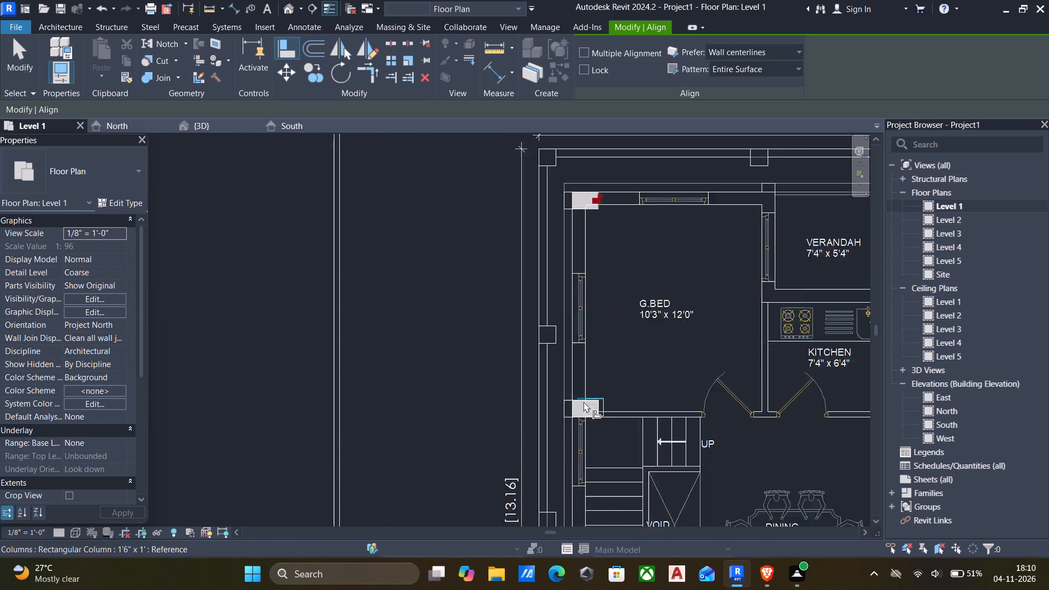
scroll(584, 402, "up", 14)
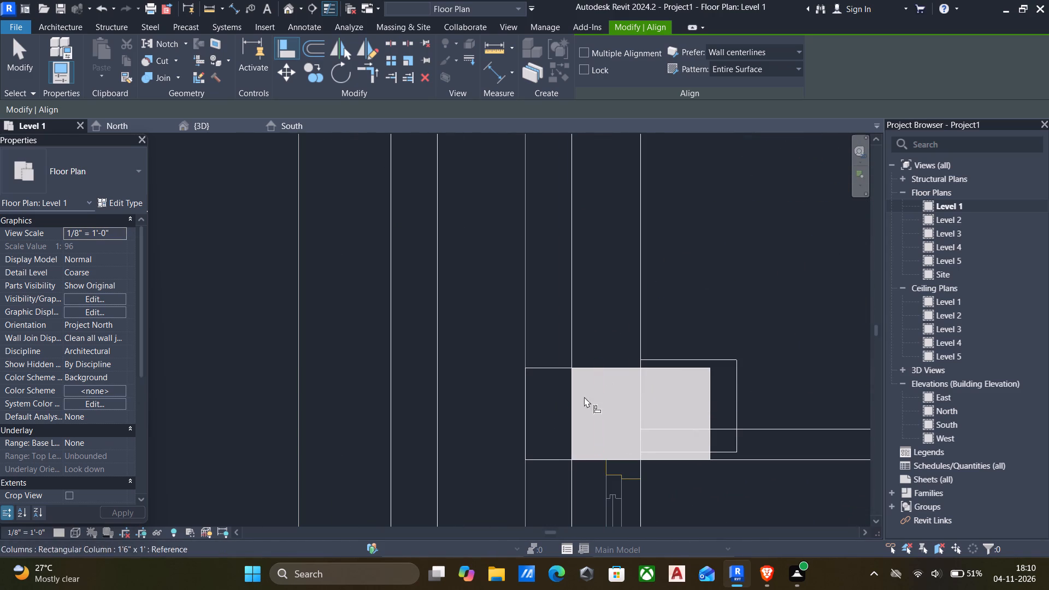
left_click(609, 368)
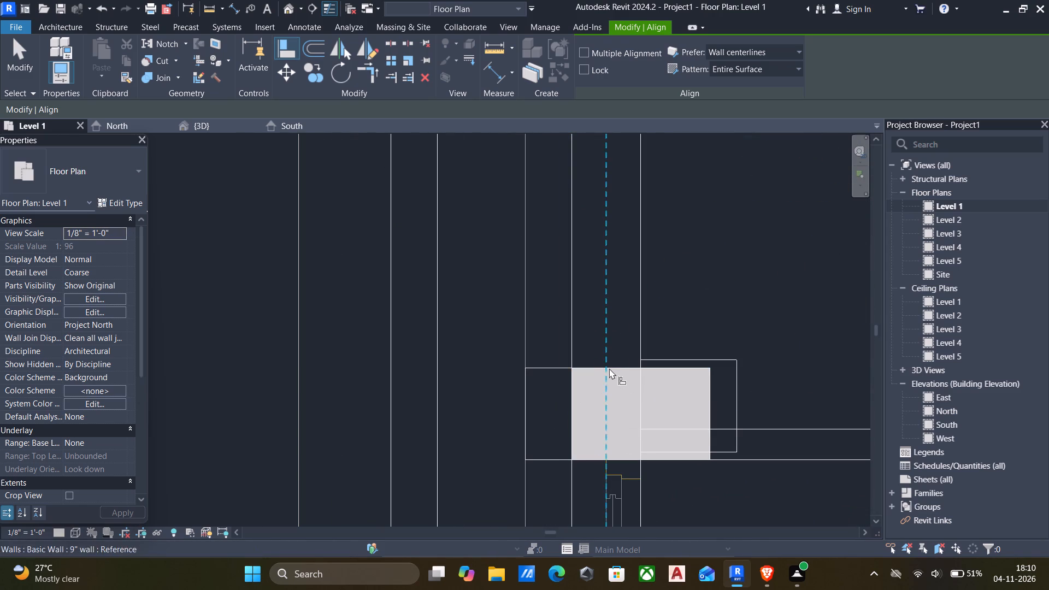
key("Escape")
type("al")
scroll(615, 367, "up", 5)
left_click(615, 367)
left_click(714, 356)
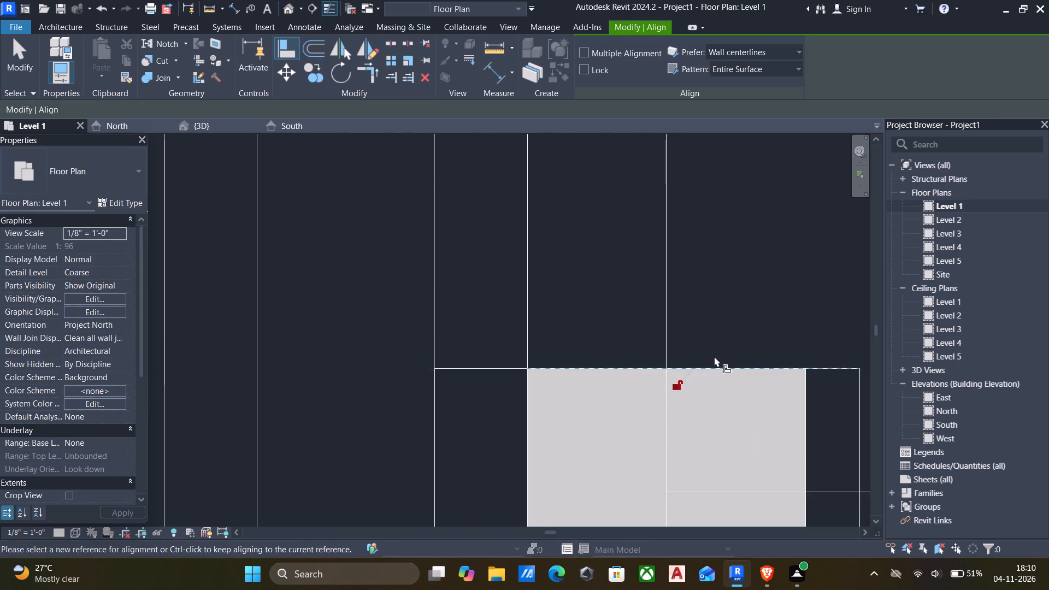
scroll(709, 382, "down", 5)
middle_click_drag(710, 385, 548, 322)
left_click(596, 366)
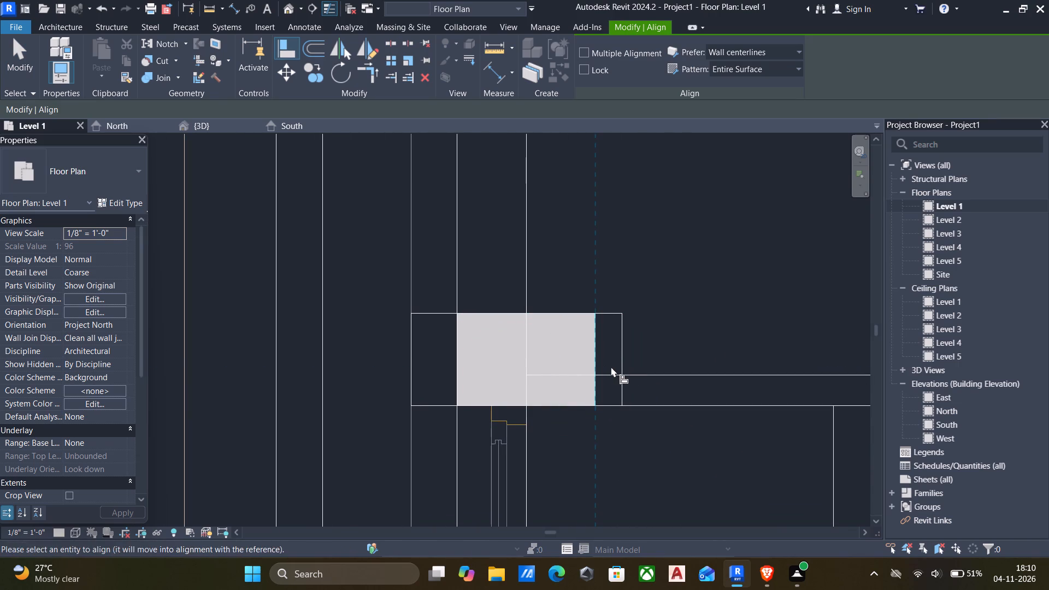
left_click(620, 363)
Align the column at the kitchen-dining wall corner with its CAD column's edges in both directions.
scroll(621, 371, "down", 14)
middle_click_drag(623, 385, 591, 365)
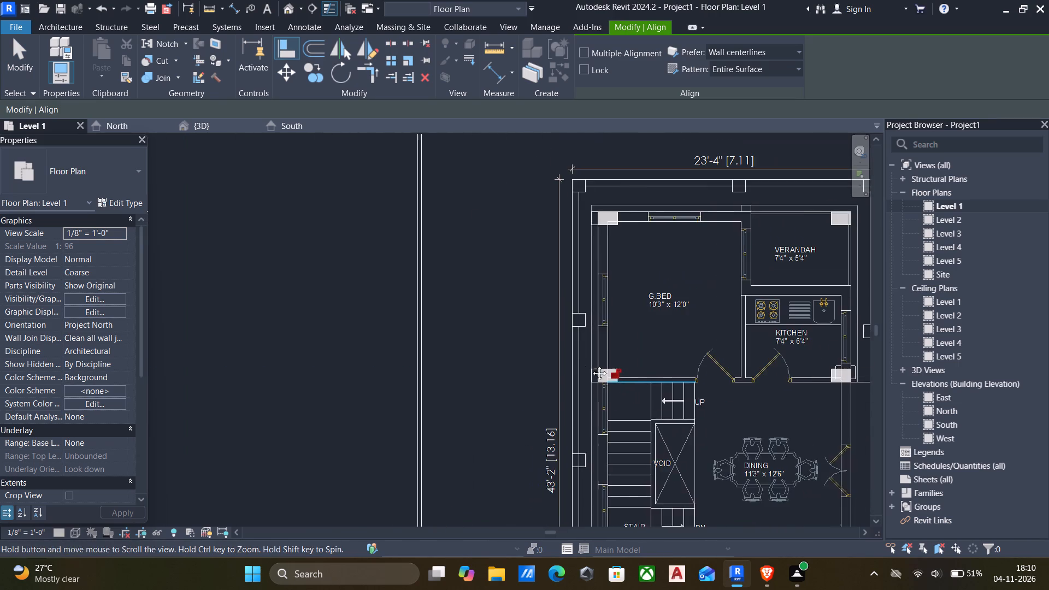
middle_click_drag(591, 365, 422, 311)
scroll(658, 300, "up", 12)
scroll(594, 302, "up", 4)
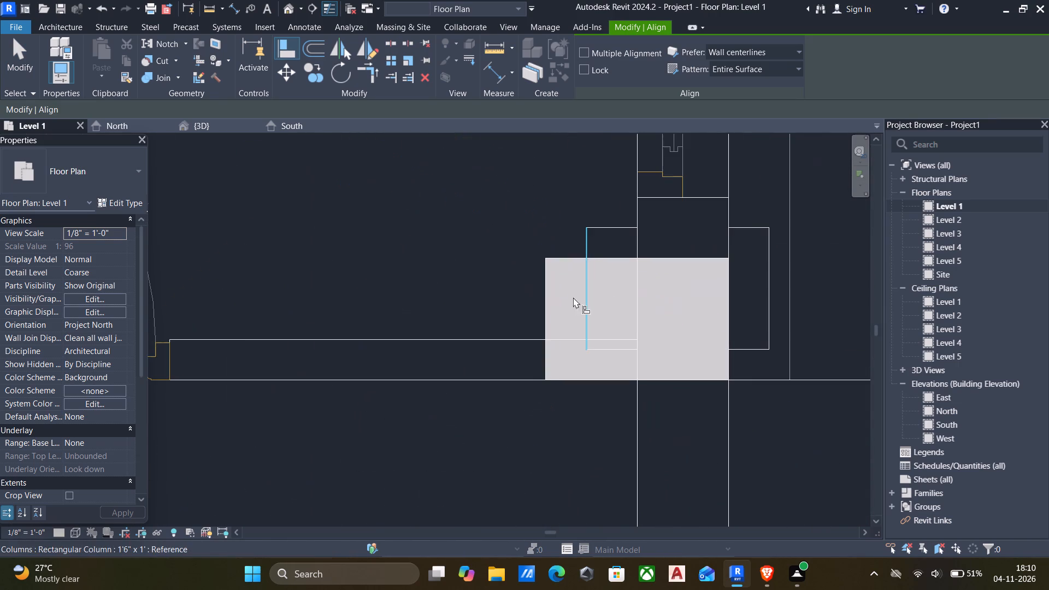
left_click(544, 303)
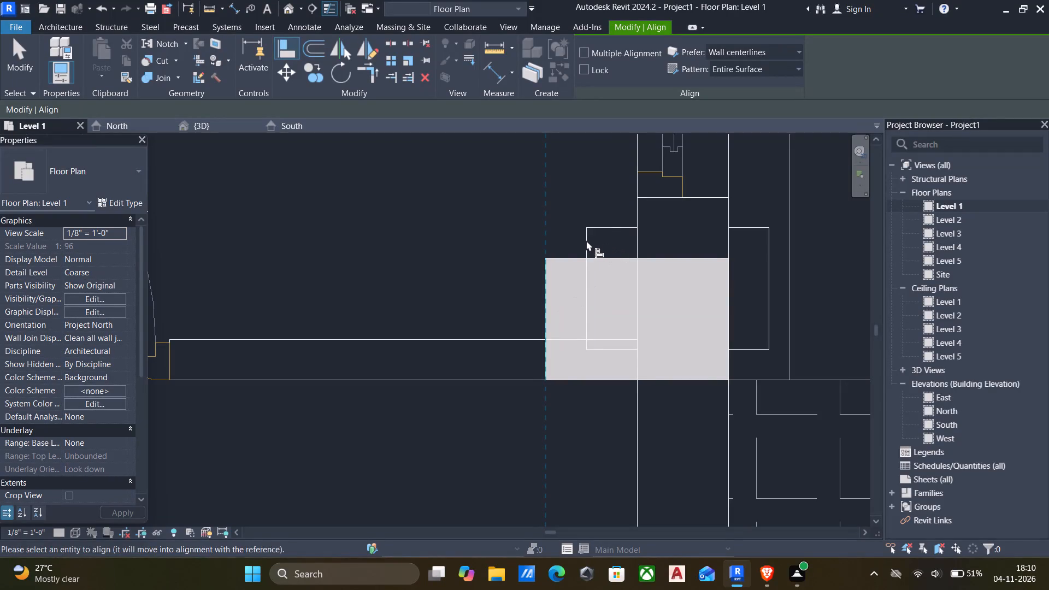
left_click(582, 240)
left_click(587, 229)
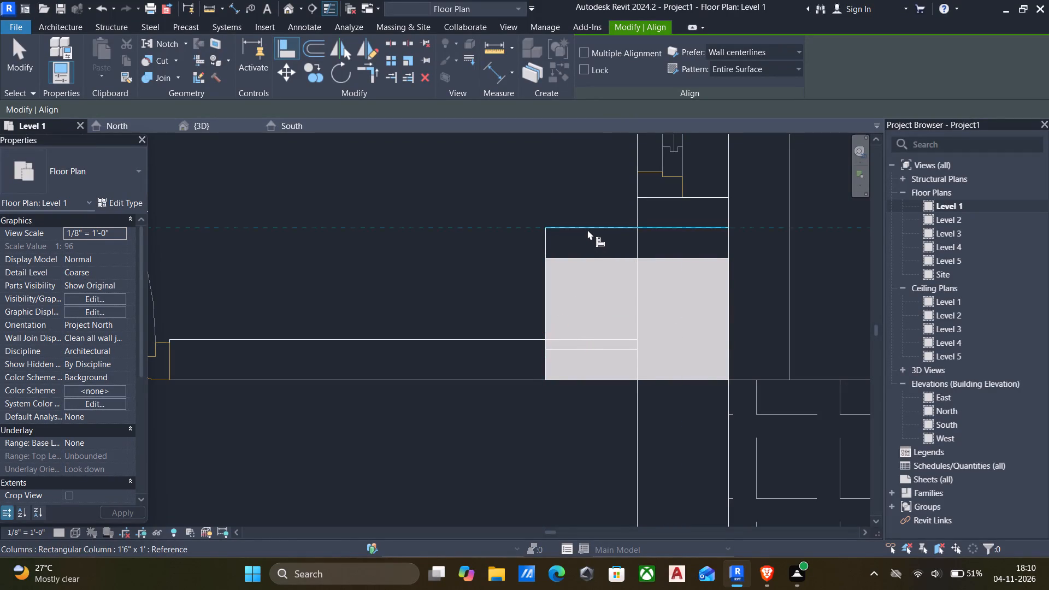
key("Escape")
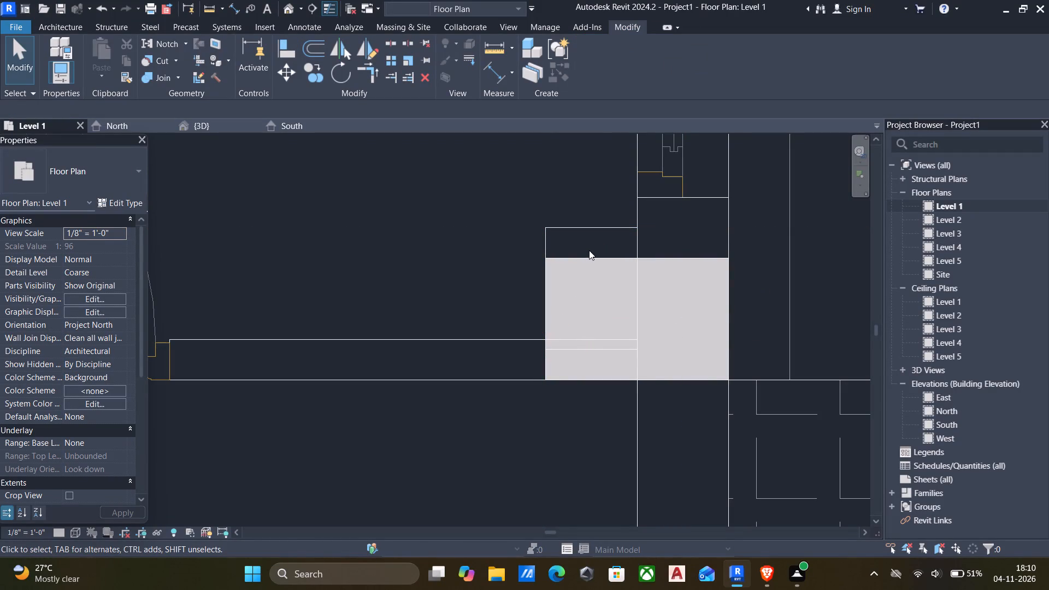
type("al")
left_click(592, 255)
left_click(586, 227)
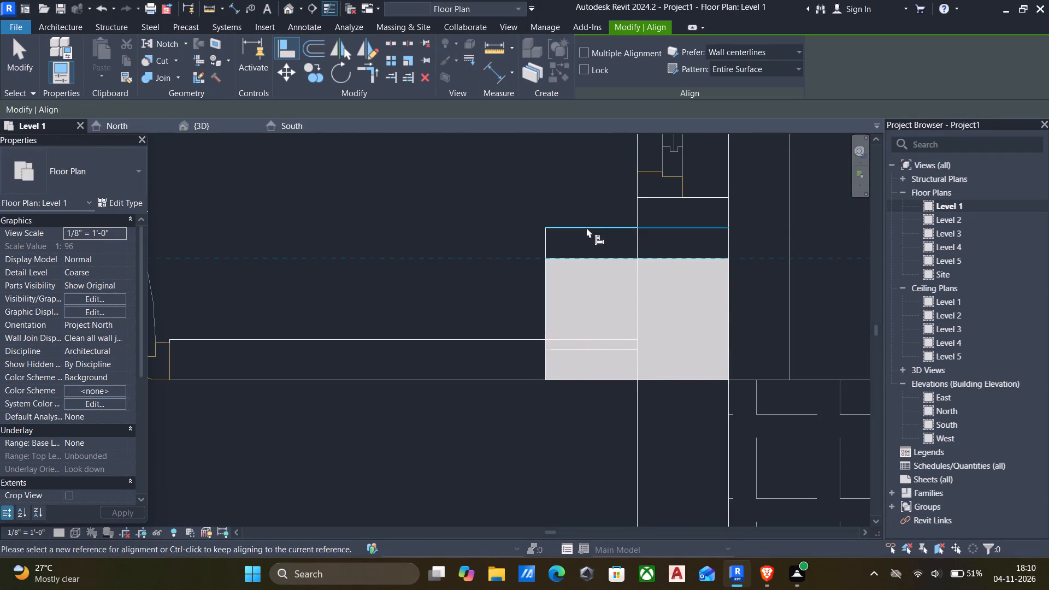
Align the column at the far end of the side passage, beyond the kitchen corner, with its CAD column's edges in both directions.
scroll(590, 276, "down", 11)
scroll(728, 281, "up", 5)
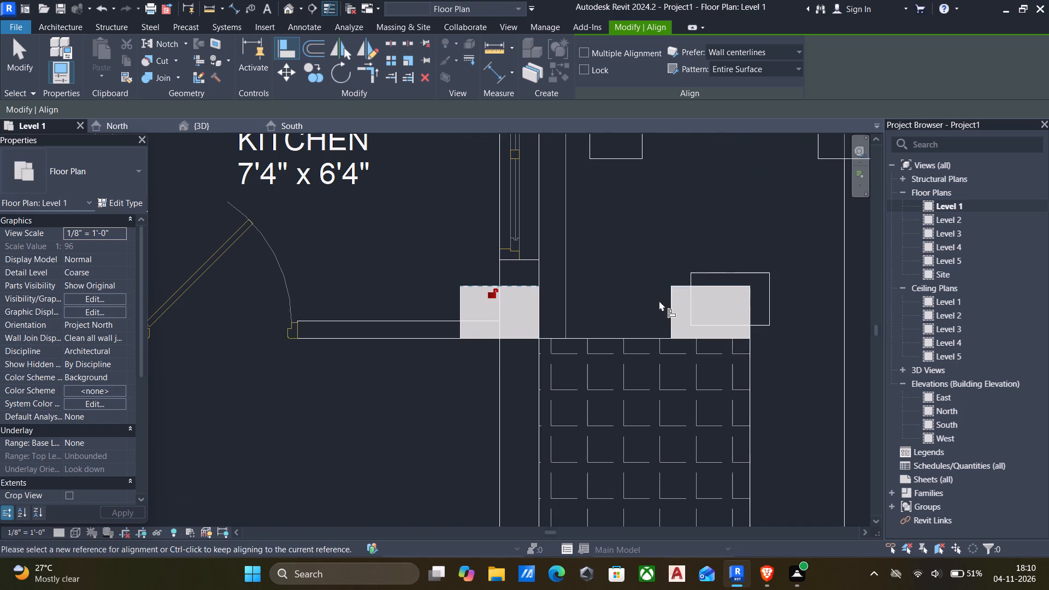
left_click(670, 305)
left_click(694, 278)
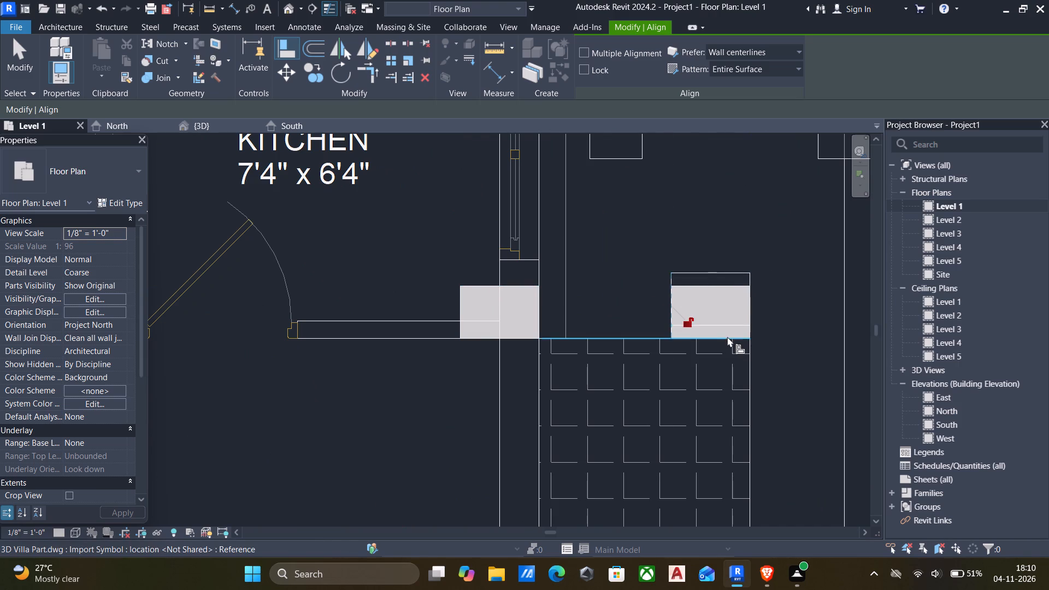
scroll(727, 338, "up", 5)
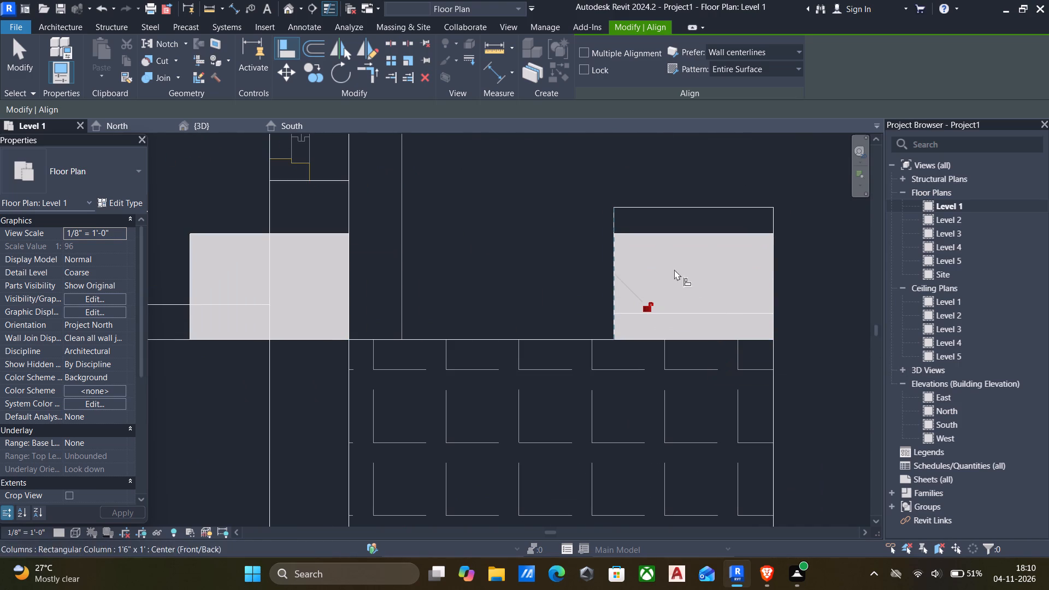
left_click(664, 234)
left_click(667, 208)
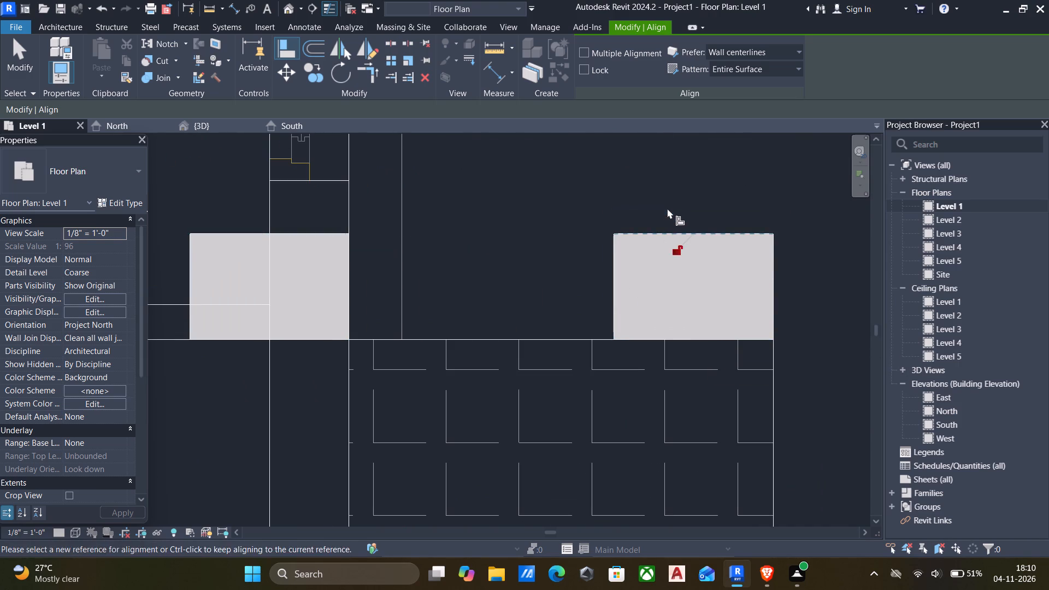
Align the side-passage column at the top of the passage steps with its CAD column's edges in both directions.
scroll(674, 288, "down", 17)
scroll(680, 356, "down", 2)
middle_click_drag(684, 380, 736, 343)
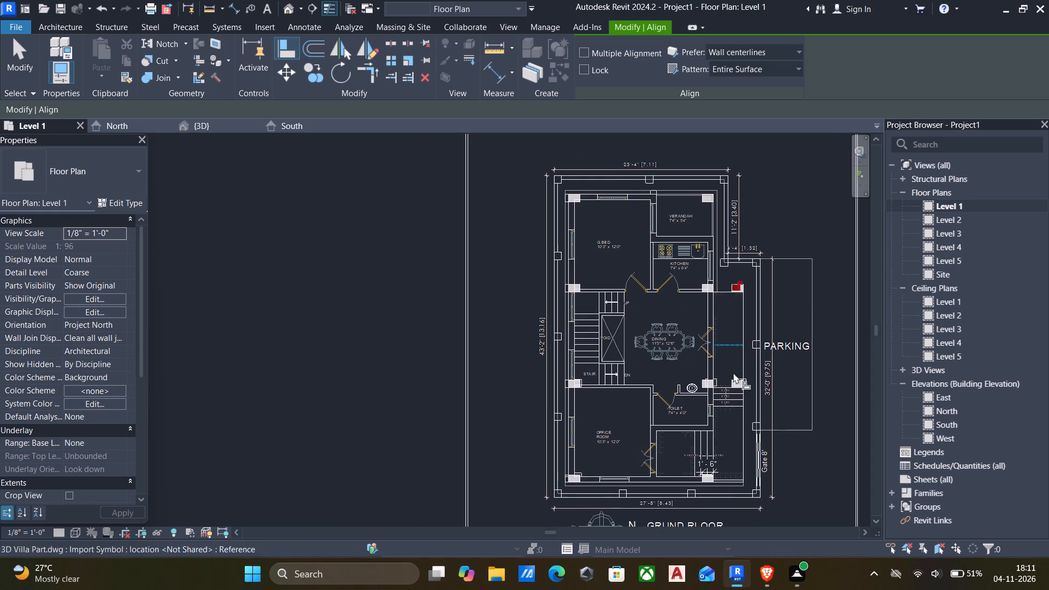
middle_click_drag(739, 386, 737, 360)
scroll(741, 382, "up", 17)
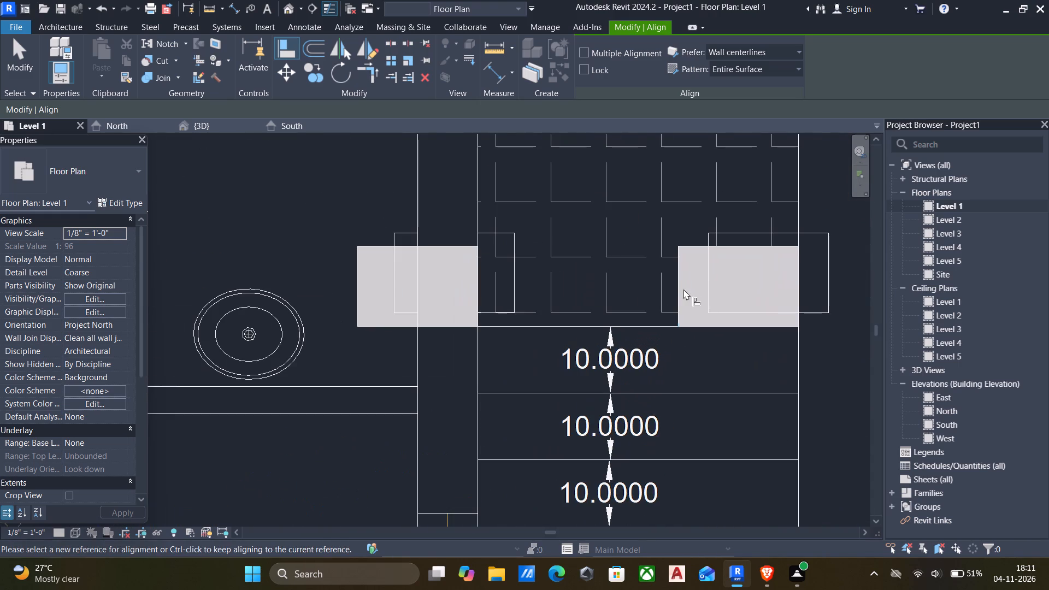
left_click(679, 289)
left_click(706, 290)
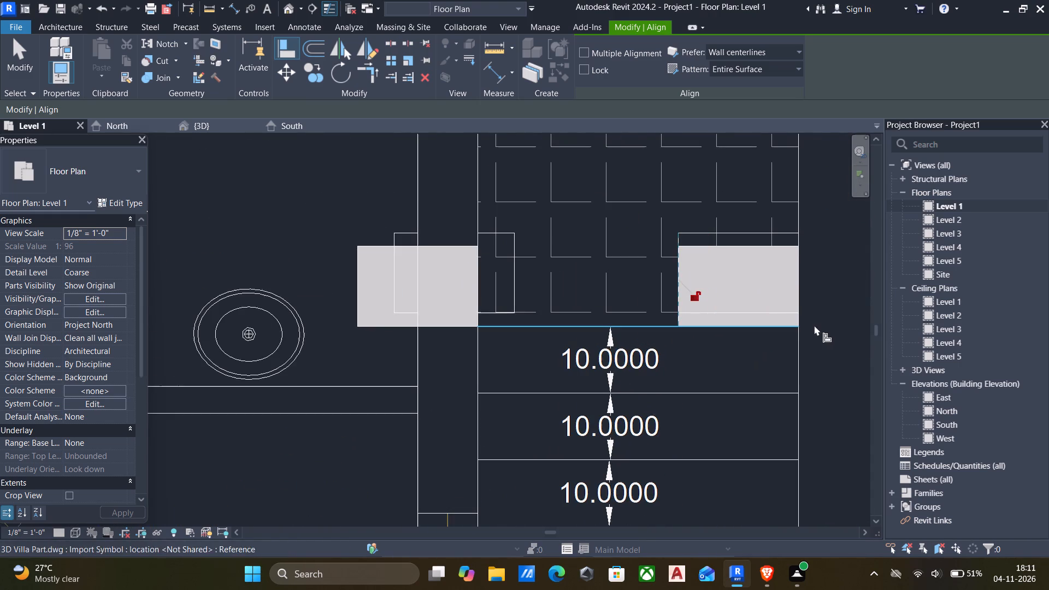
scroll(785, 321, "up", 4)
left_click(763, 334)
left_click(751, 312)
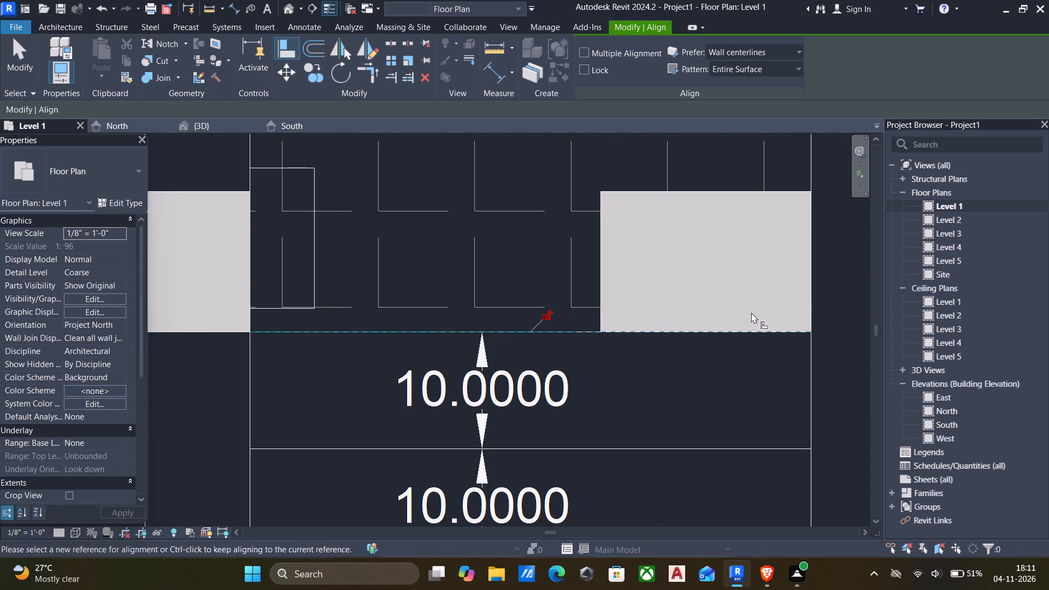
Align the column on the dining room's passage-side wall, beside the wash basin, with its CAD column's edges in both directions.
scroll(750, 338, "down", 6)
scroll(539, 314, "down", 1)
middle_click_drag(567, 316, 684, 322)
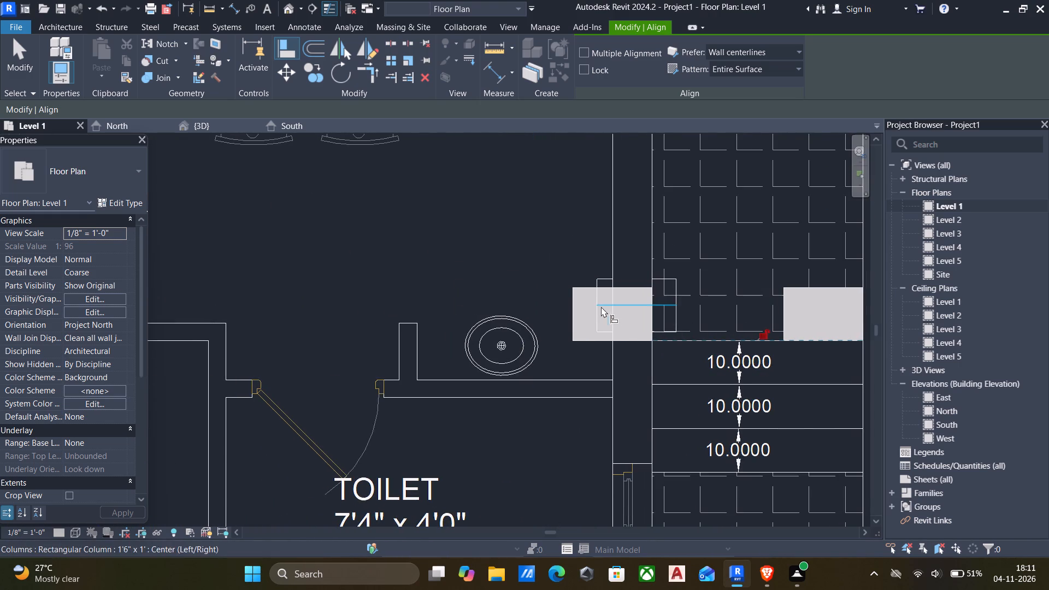
scroll(586, 302, "up", 4)
left_click(565, 312)
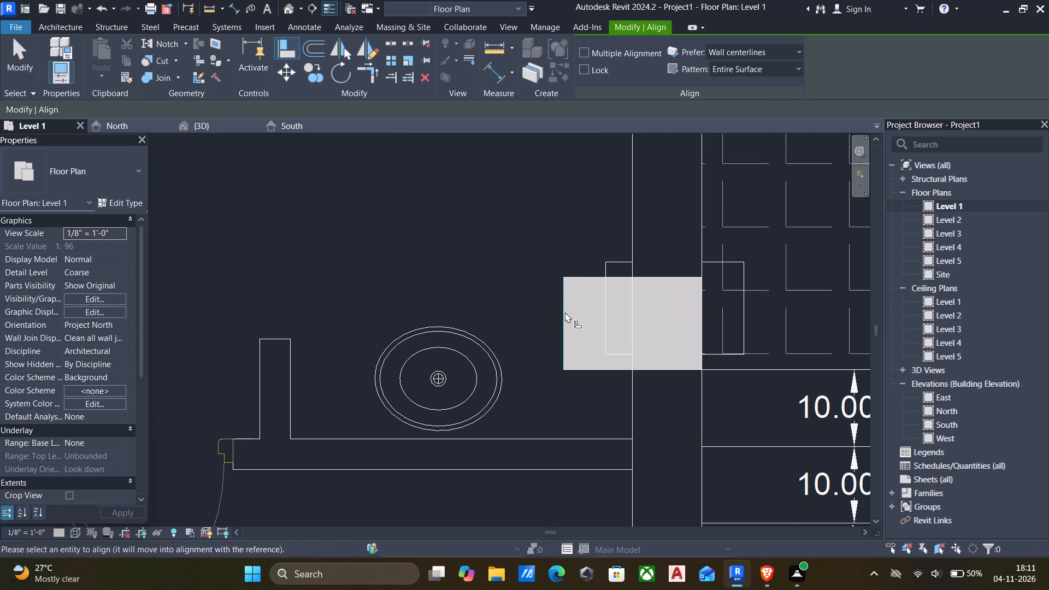
left_click(606, 274)
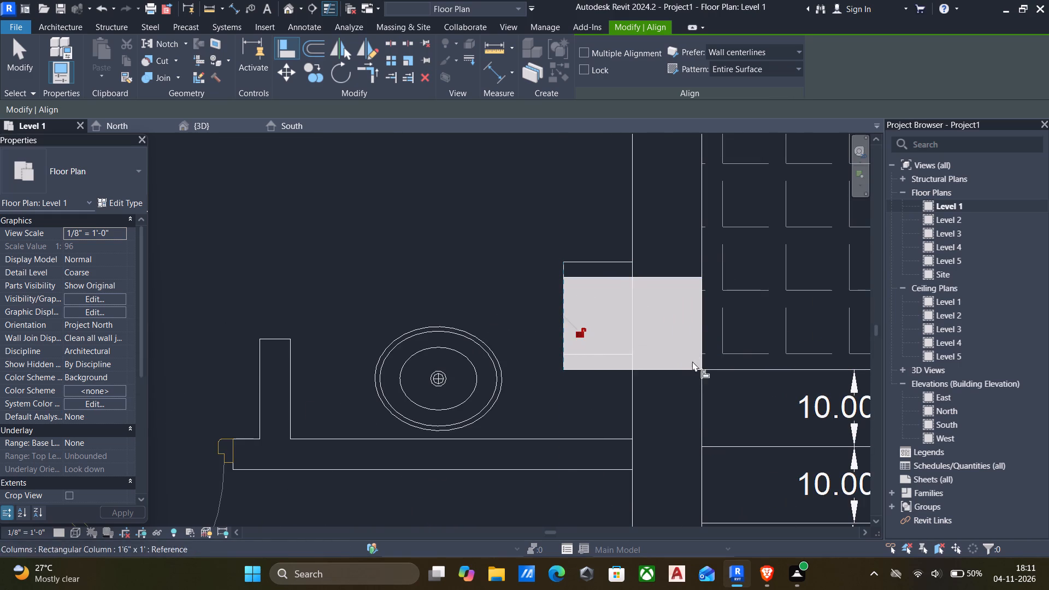
left_click(687, 369)
left_click(681, 356)
Align the column where the stair-office room partition meets the outer wall with its CAD column's edges in both directions.
scroll(684, 370, "down", 6)
middle_click_drag(685, 373, 792, 346)
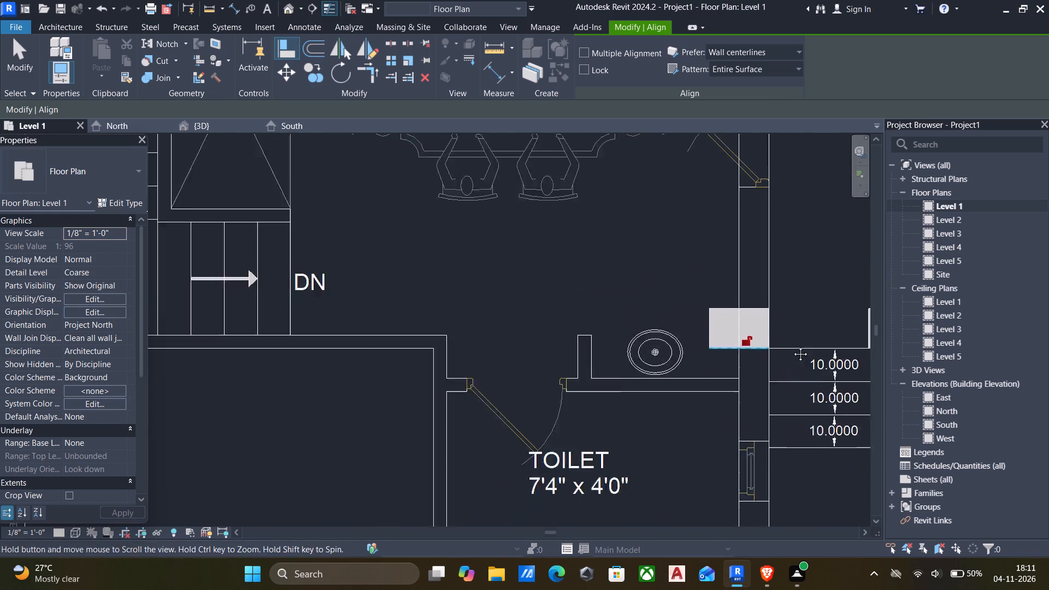
middle_click_drag(792, 346, 805, 344)
scroll(660, 348, "down", 5)
middle_click_drag(664, 349, 783, 347)
scroll(498, 337, "up", 5)
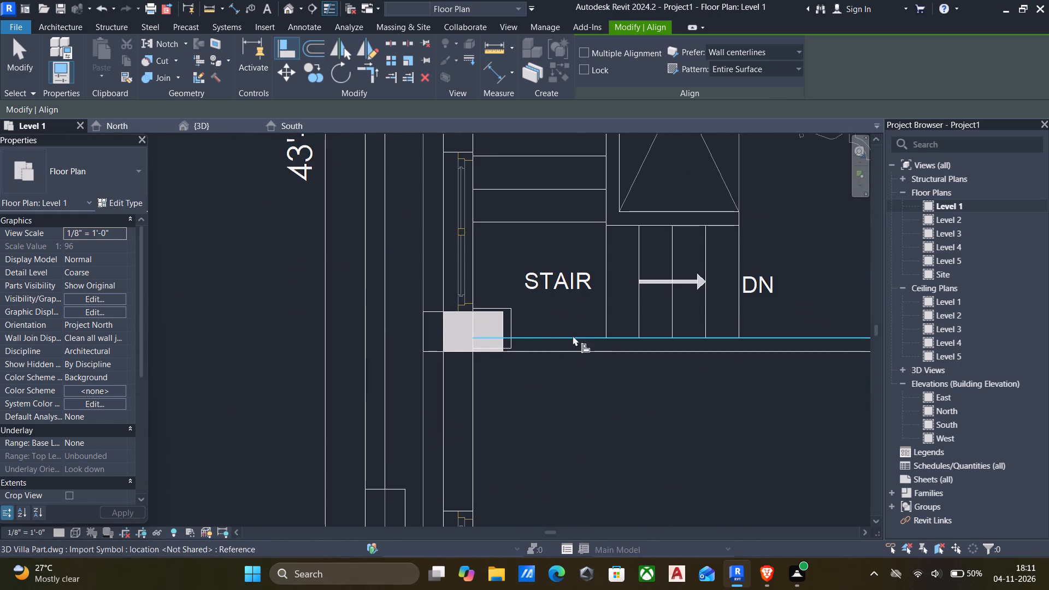
scroll(514, 335, "up", 4)
scroll(469, 329, "down", 3)
middle_click_drag(482, 331, 599, 335)
scroll(504, 334, "up", 4)
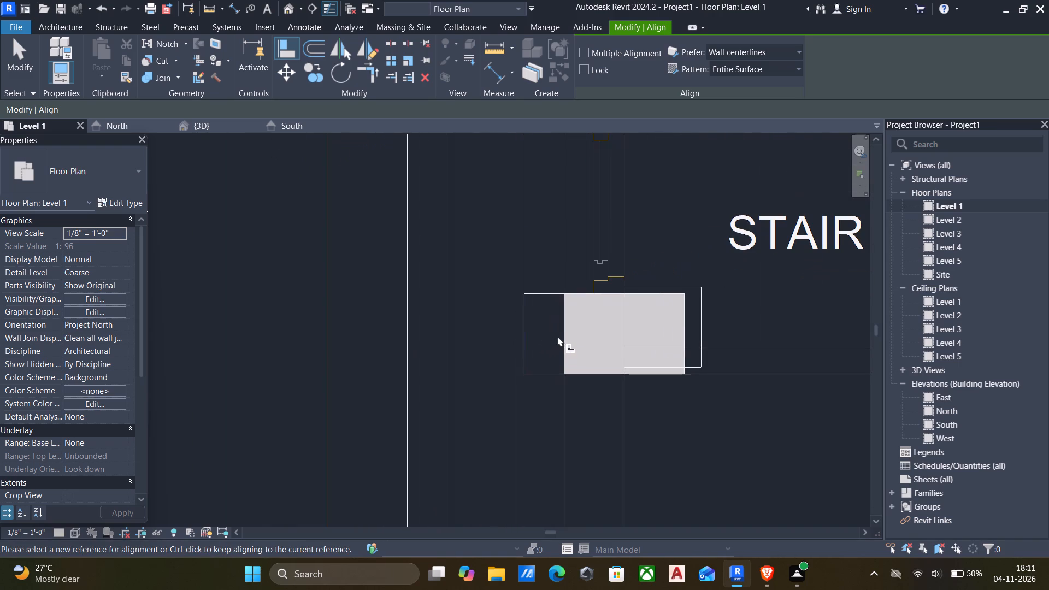
scroll(675, 374, "up", 5)
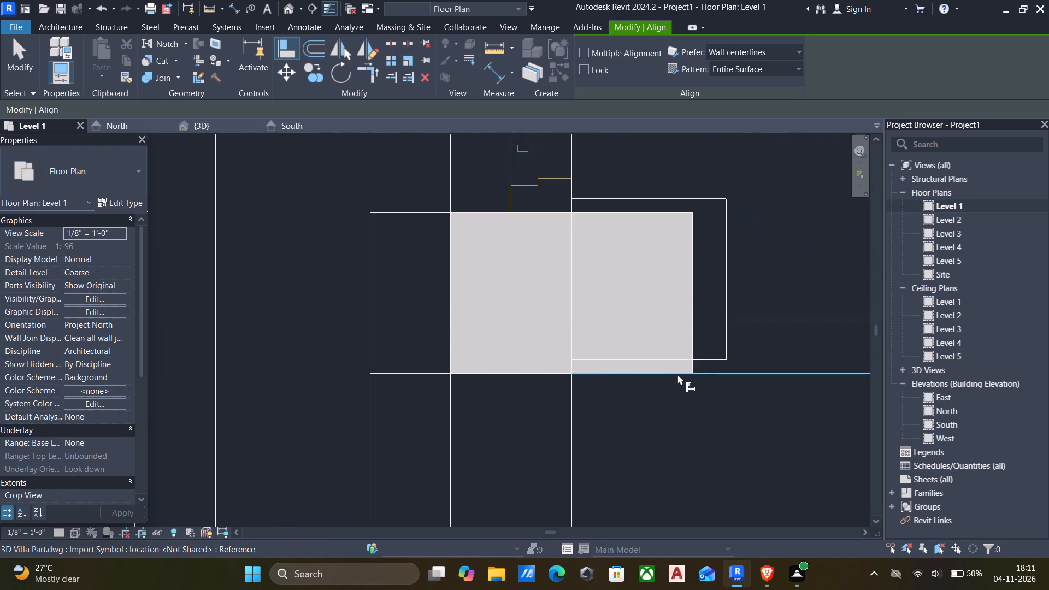
left_click(677, 375)
left_click(708, 362)
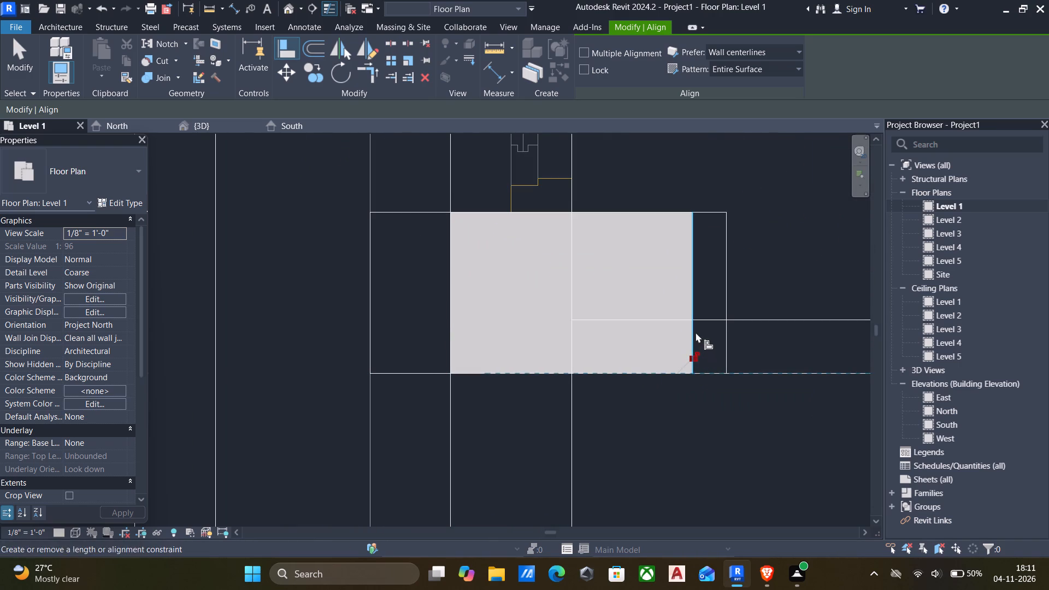
left_click(696, 304)
left_click(727, 305)
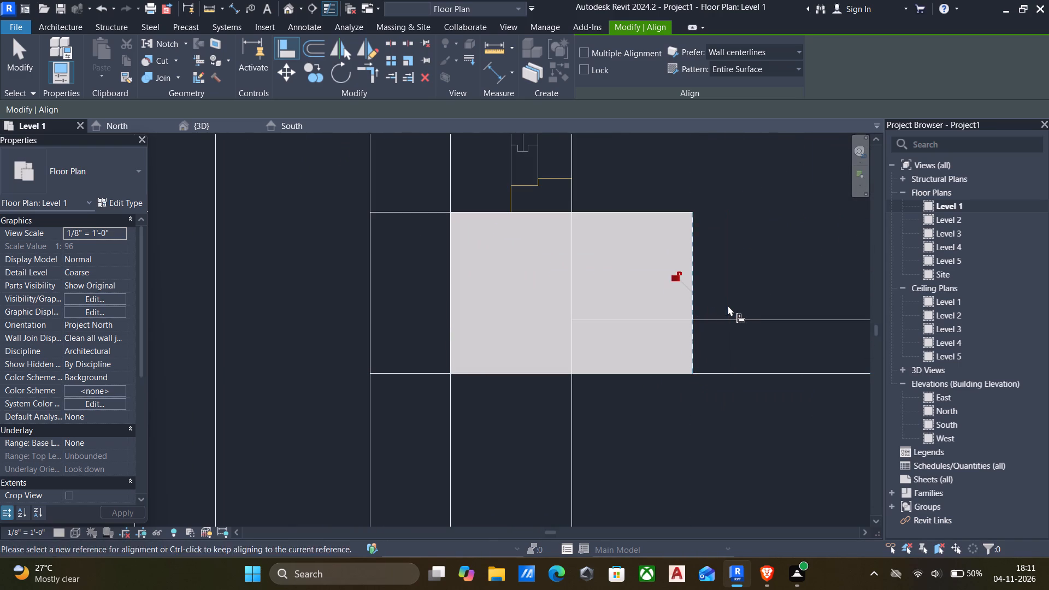
Align the office room's outer-corner column with its CAD column's edges in both directions.
scroll(704, 330, "down", 17)
middle_click_drag(675, 368, 527, 301)
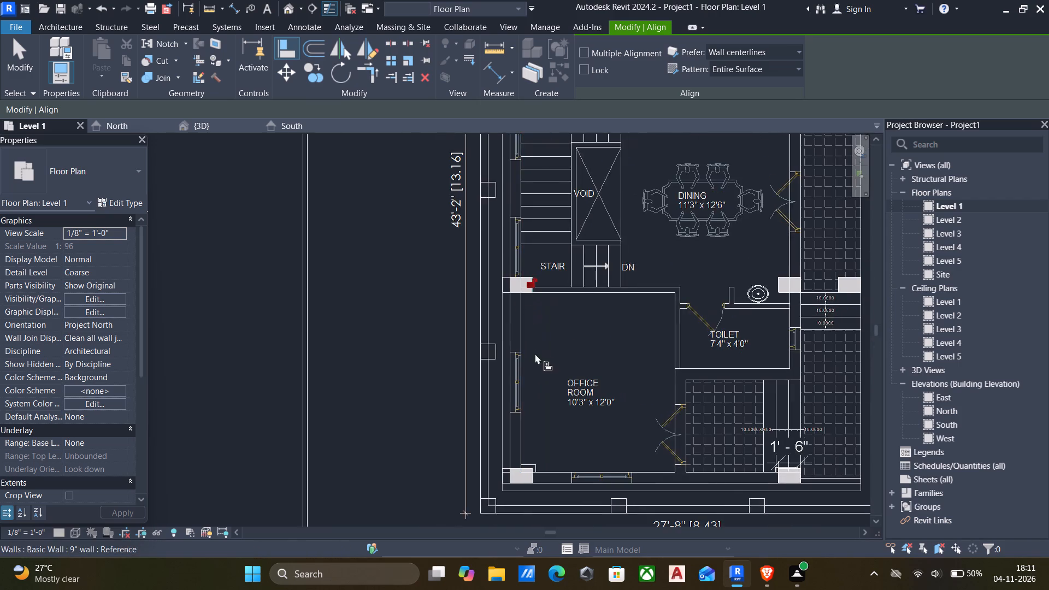
scroll(528, 380, "down", 1)
middle_click_drag(530, 384, 589, 329)
scroll(572, 385, "up", 6)
scroll(587, 415, "down", 6)
middle_click_drag(589, 409, 590, 363)
scroll(590, 390, "up", 3)
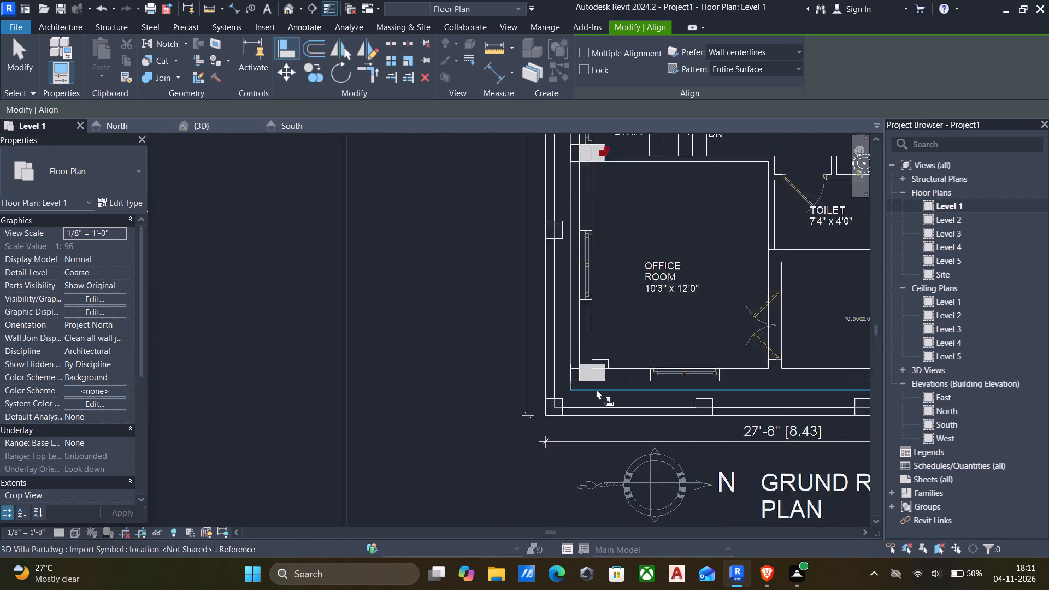
scroll(596, 389, "up", 8)
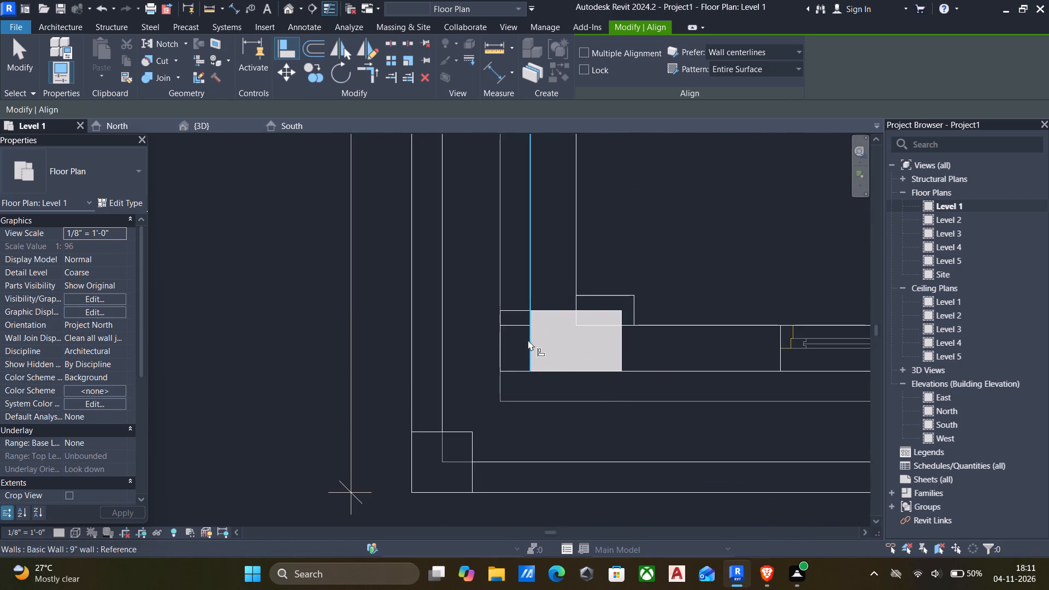
scroll(624, 354, "up", 5)
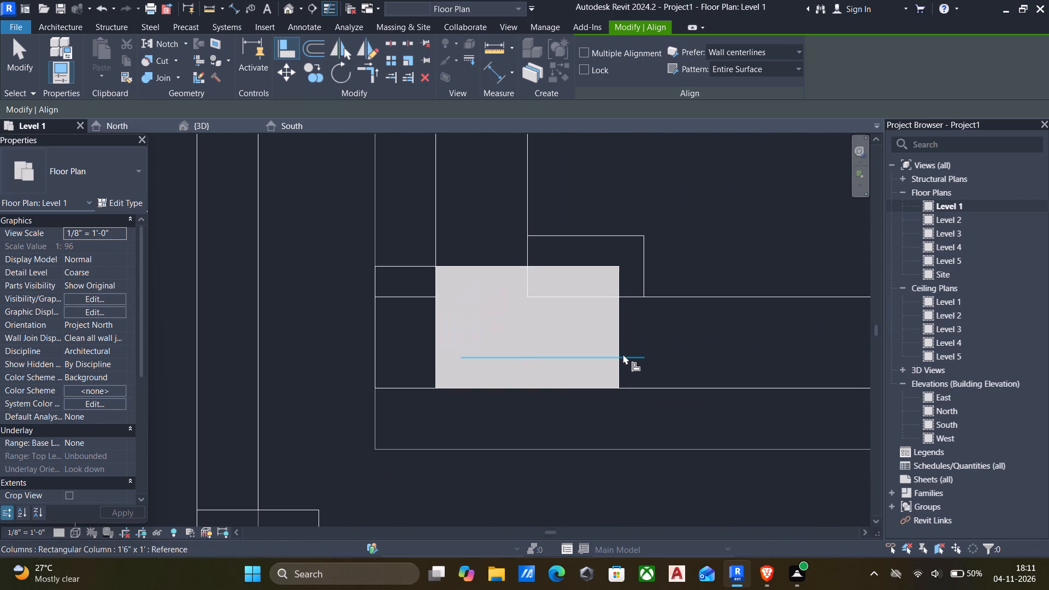
left_click(618, 322)
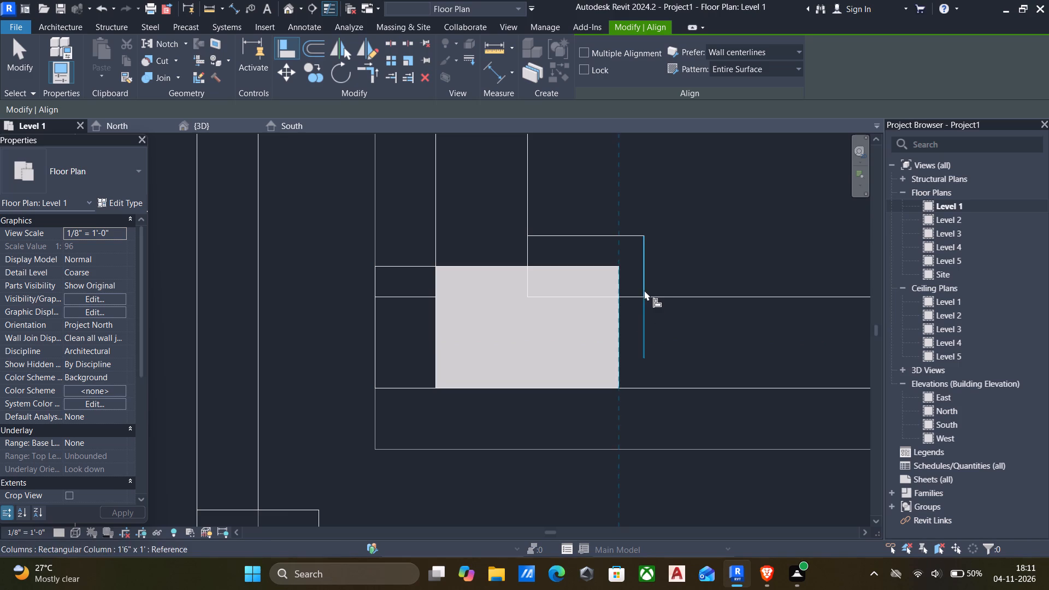
left_click(644, 290)
left_click(540, 269)
left_click(551, 240)
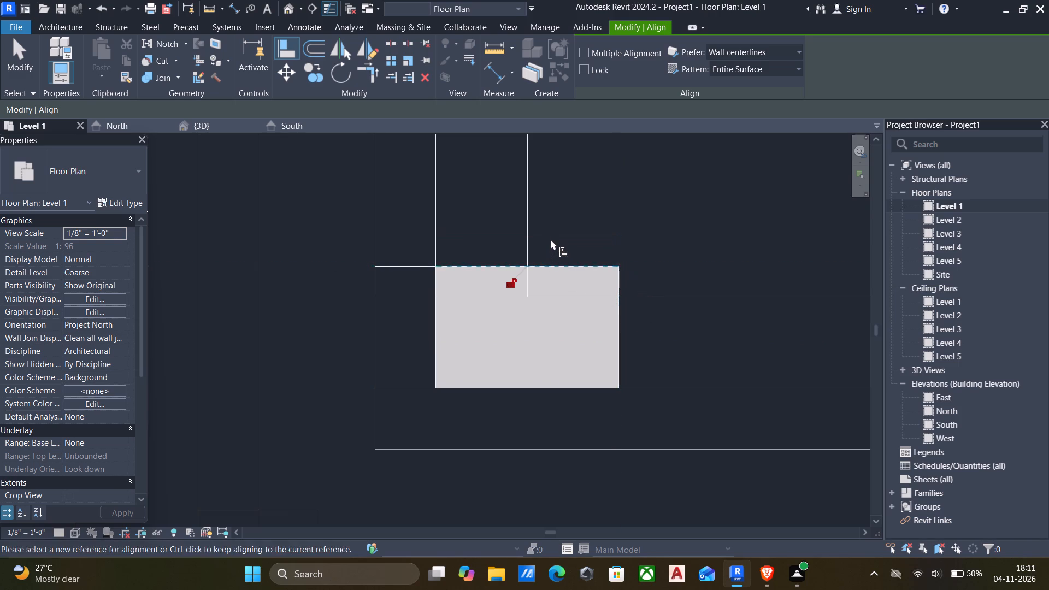
Align the front-wall column beside the entrance steps with its CAD column's edges in both directions, and finish aligning.
scroll(532, 292, "down", 5)
scroll(593, 322, "down", 6)
middle_click_drag(604, 331, 275, 324)
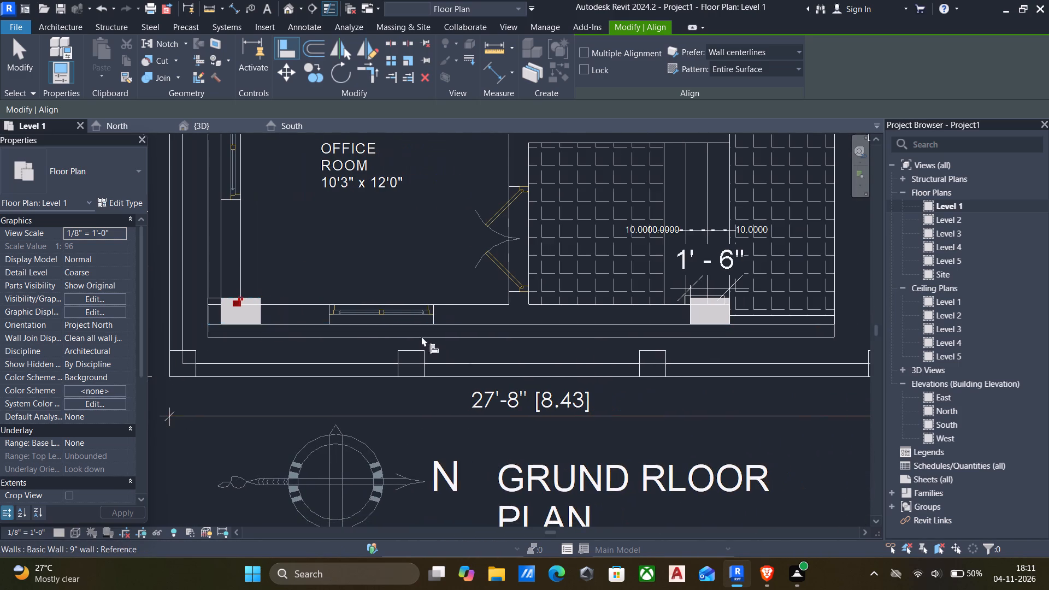
scroll(706, 327, "up", 6)
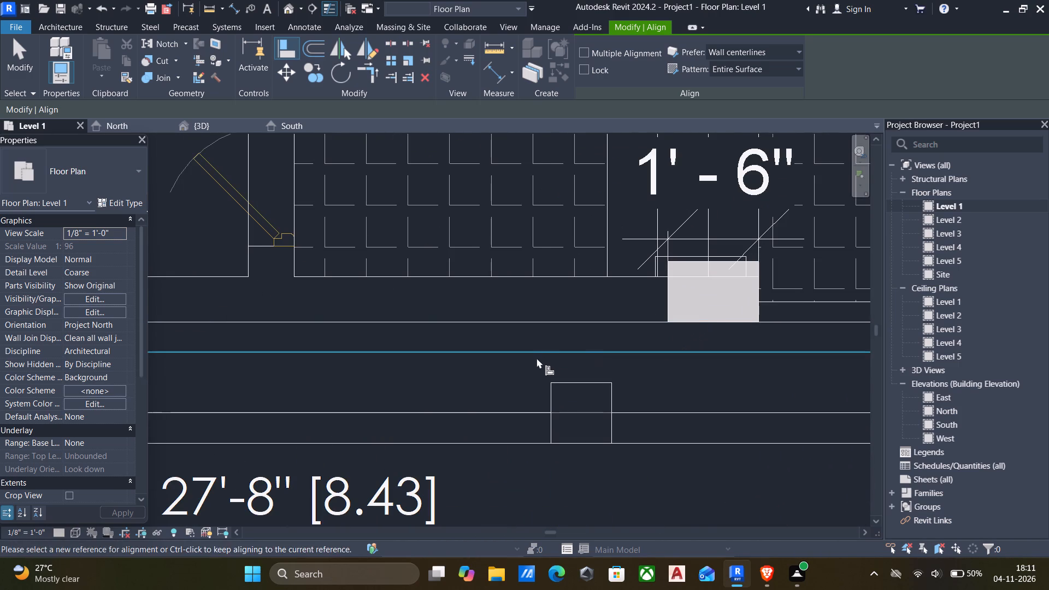
scroll(687, 329, "down", 4)
middle_click_drag(699, 328, 571, 353)
scroll(581, 333, "up", 5)
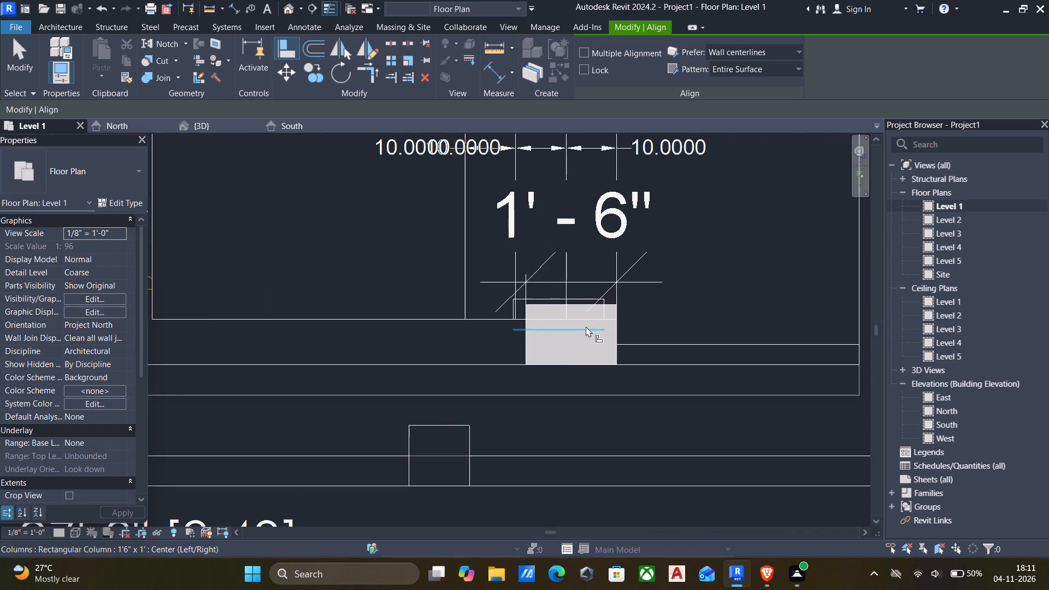
scroll(608, 300, "up", 5)
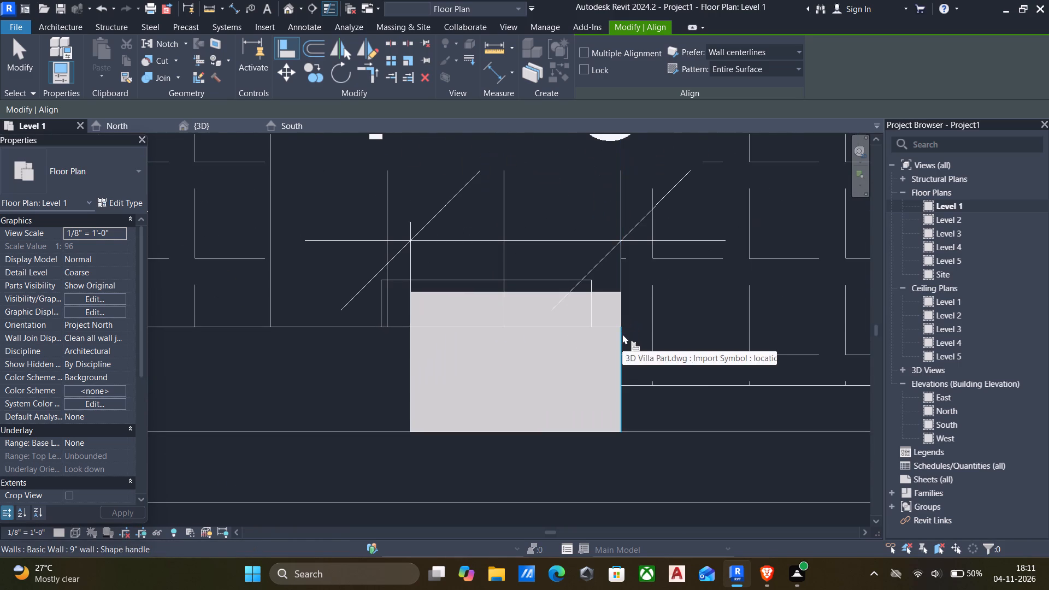
left_click(622, 334)
left_click(588, 286)
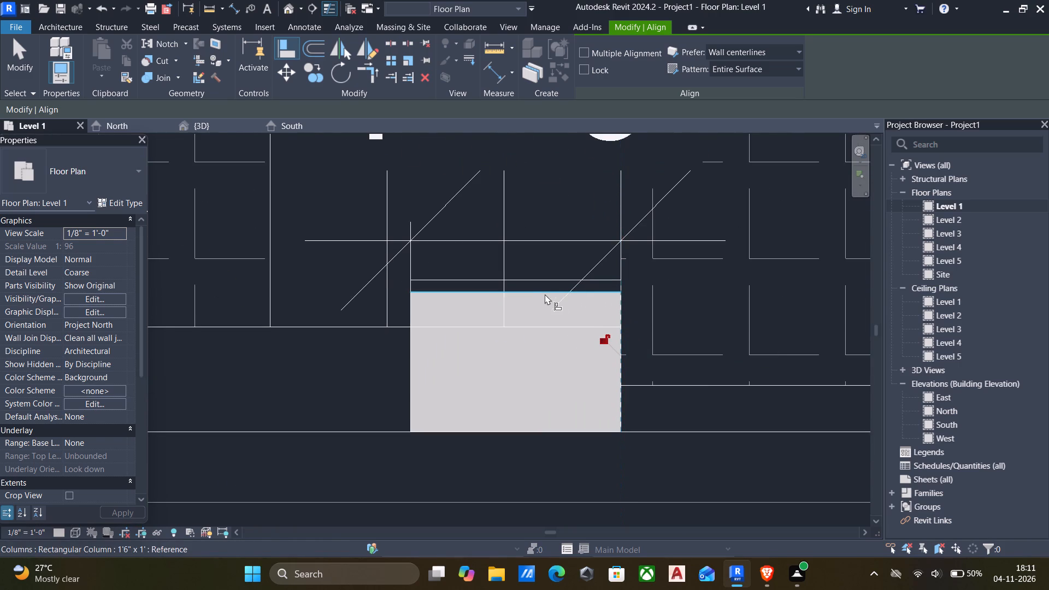
left_click(541, 294)
left_click(546, 281)
scroll(553, 315, "down", 6)
scroll(618, 349, "down", 6)
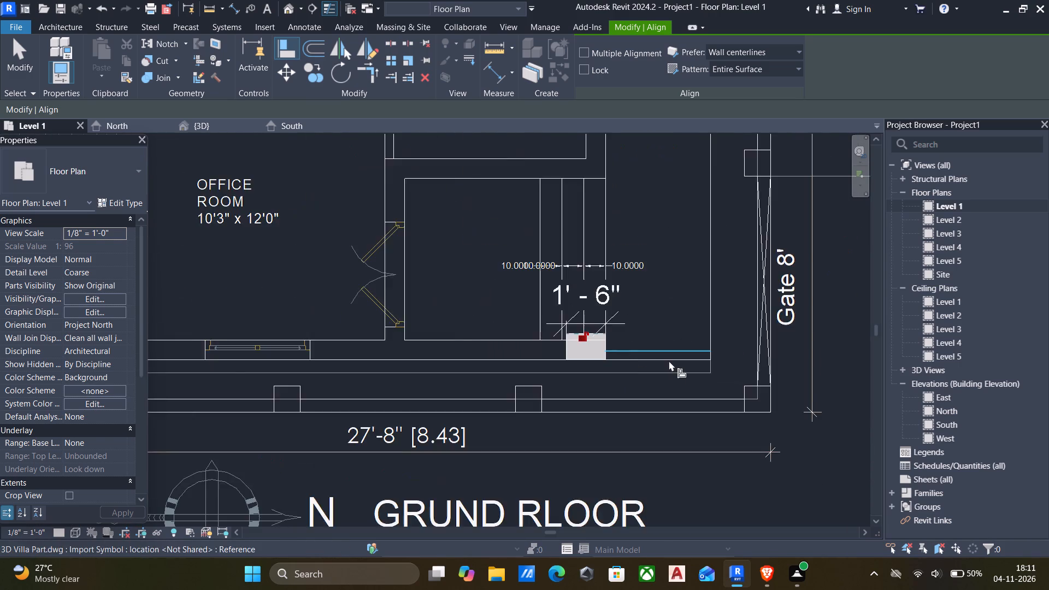
scroll(670, 361, "down", 7)
key("Escape")
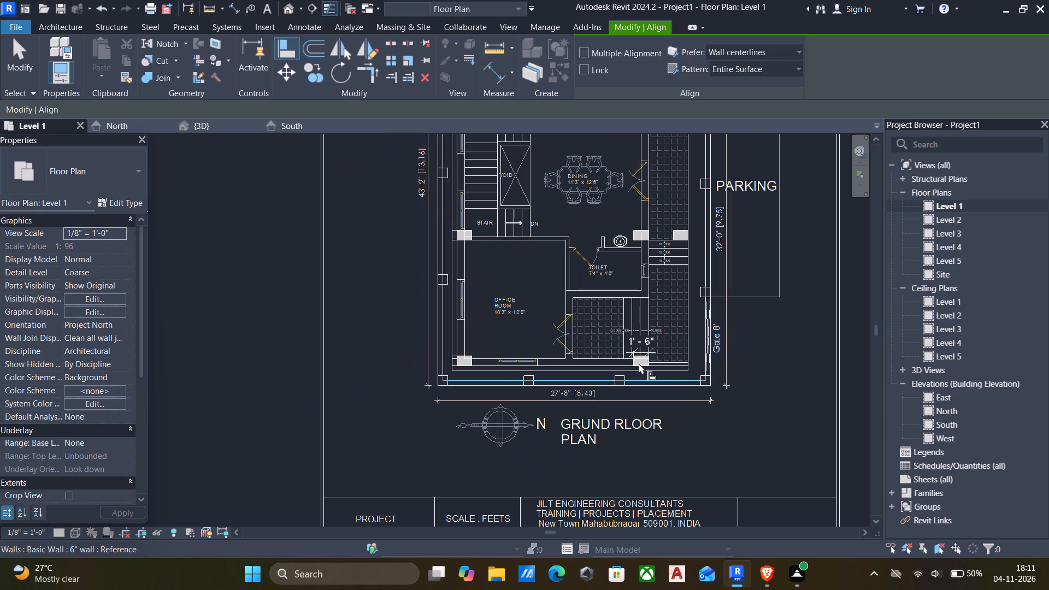
key("Escape")
In the 3D view, select all instances of the 1'6" x 1' rectangular column and set their top level to Level 4.
left_click(285, 14)
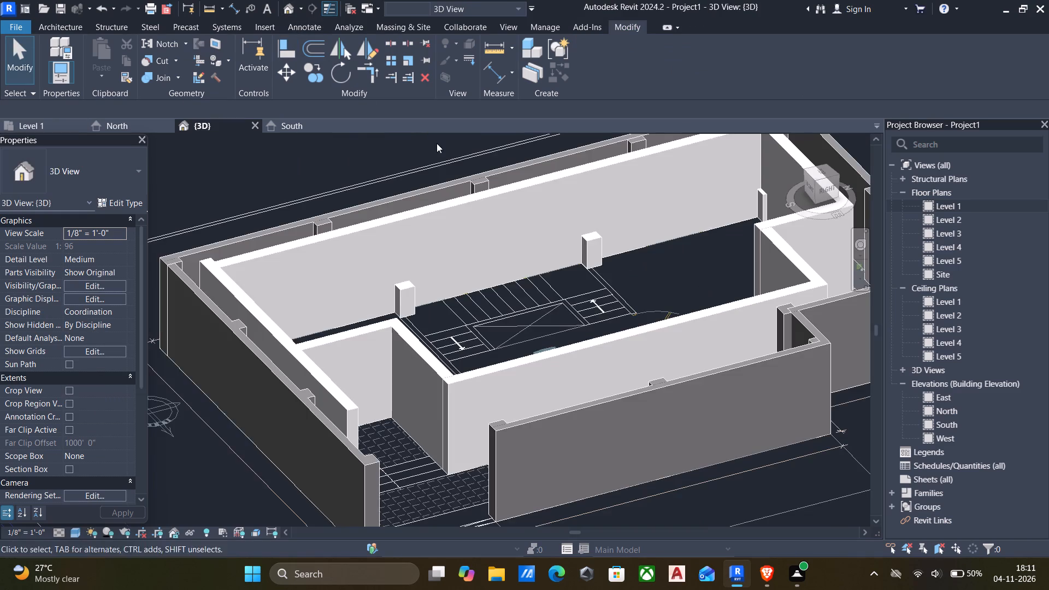
scroll(465, 209, "down", 4)
key("Escape")
scroll(506, 245, "up", 5)
scroll(528, 244, "down", 7)
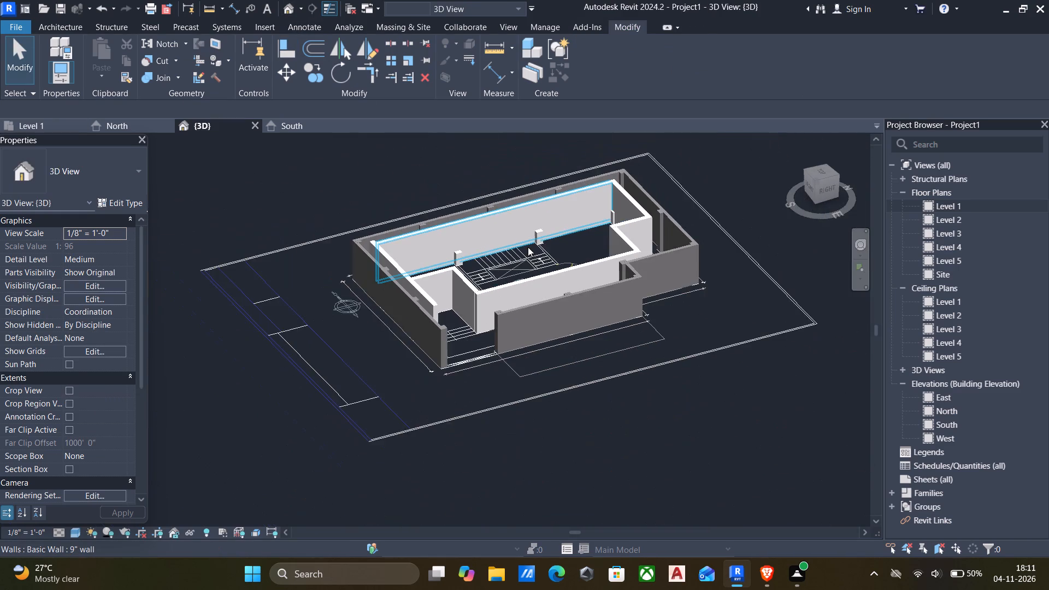
middle_click_drag(526, 249, 609, 351, "shift")
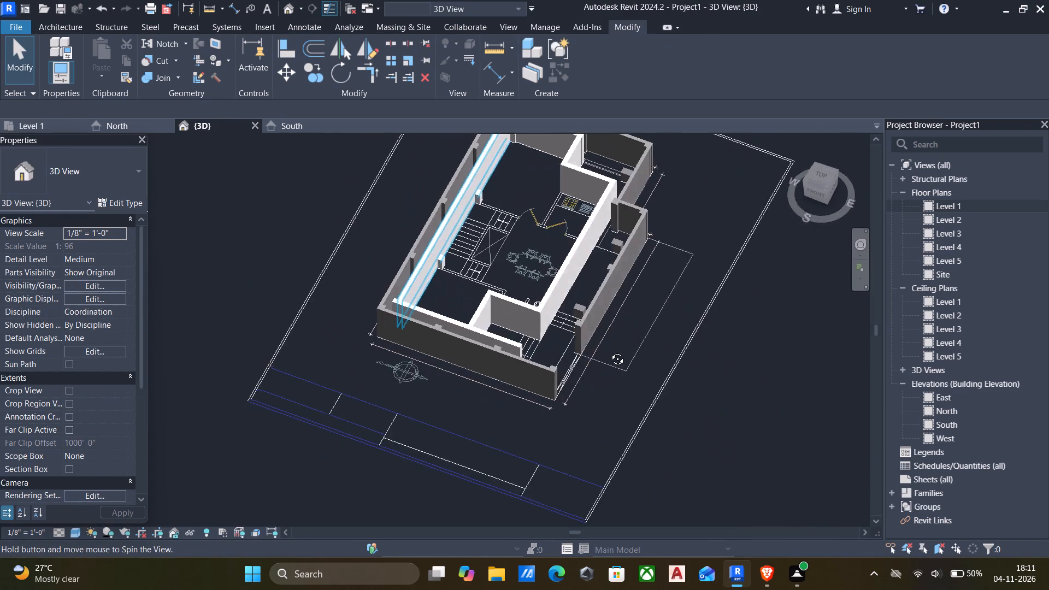
middle_click_drag(609, 351, 570, 381, "shift")
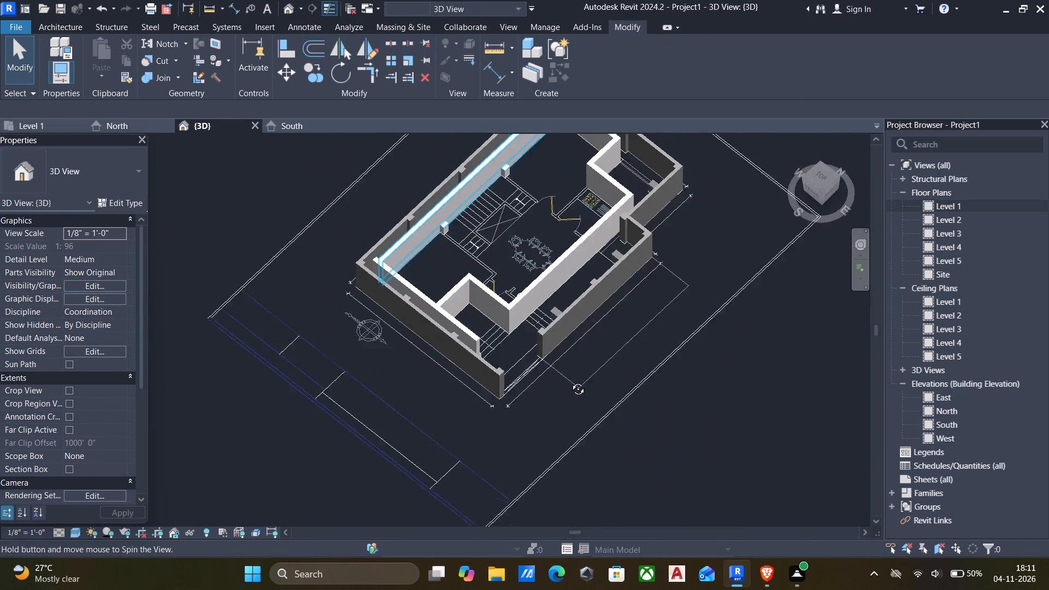
middle_click_drag(570, 381, 540, 300, "shift")
scroll(464, 243, "up", 5)
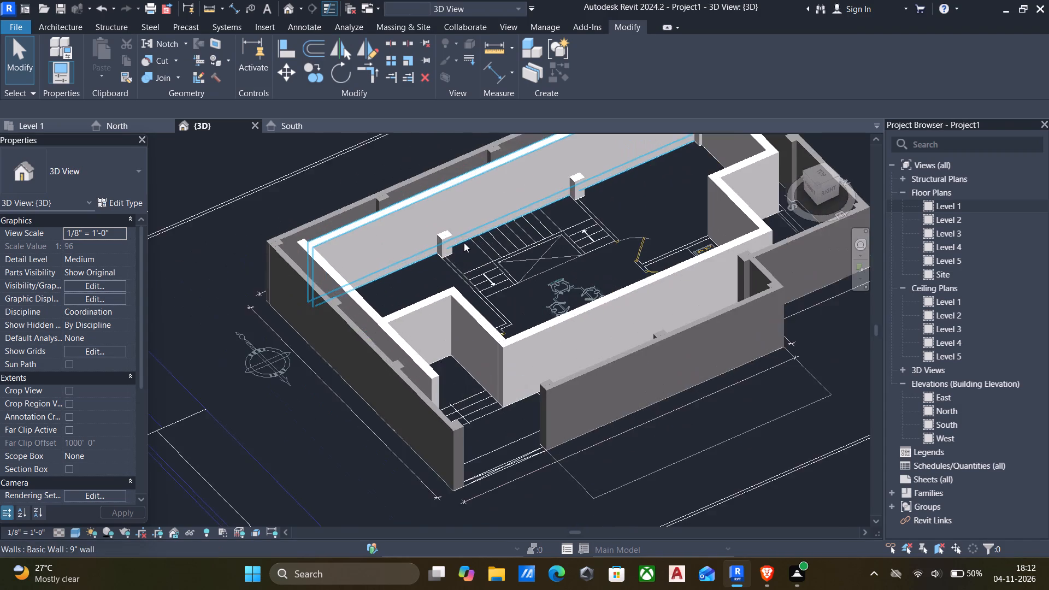
left_click(443, 236)
type("sa")
scroll(527, 280, "down", 5)
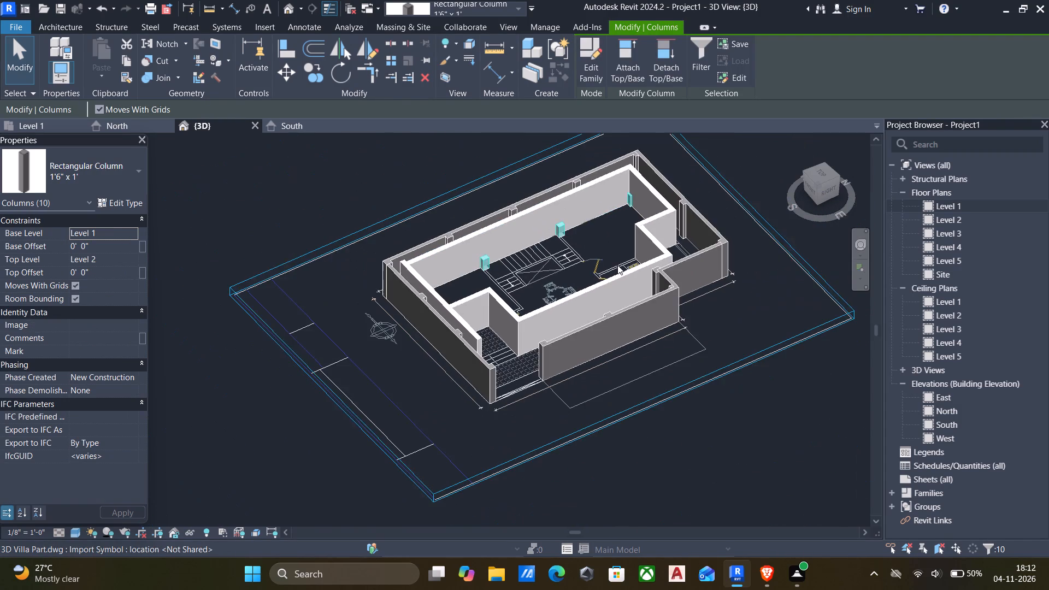
scroll(618, 264, "down", 2)
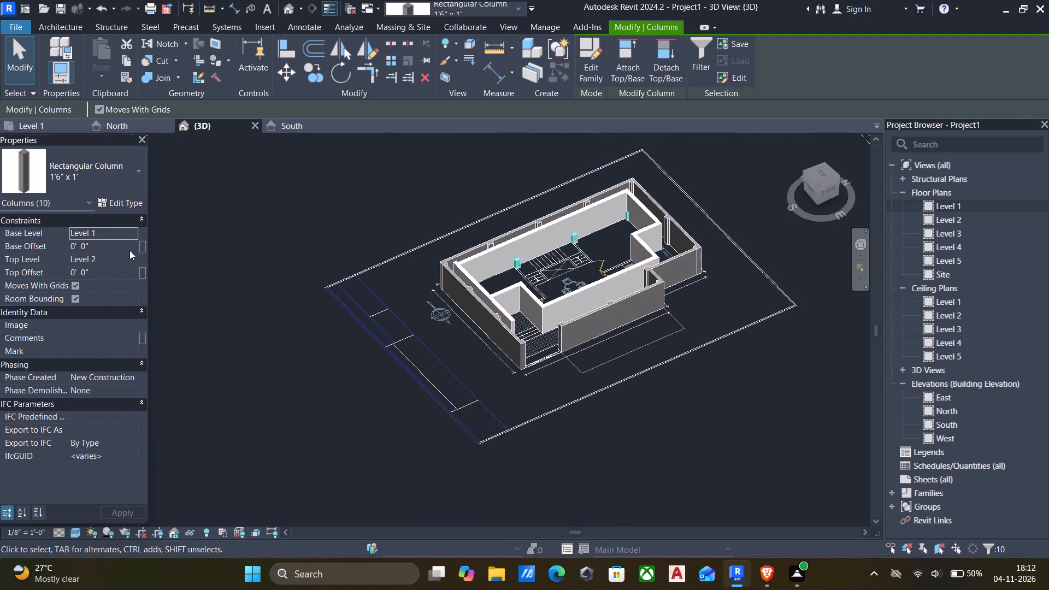
left_click(131, 258)
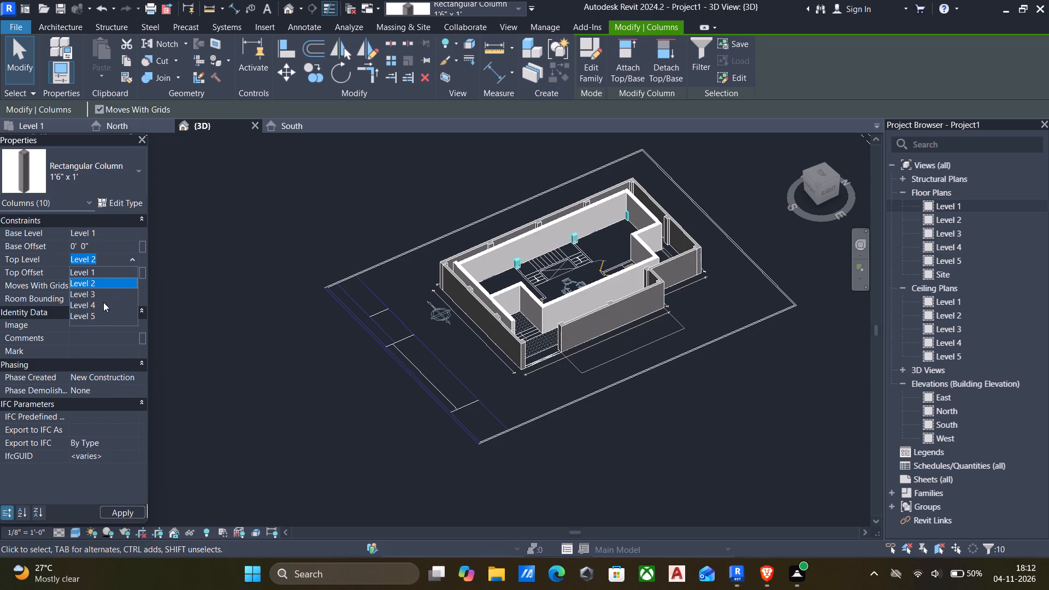
left_click(103, 302)
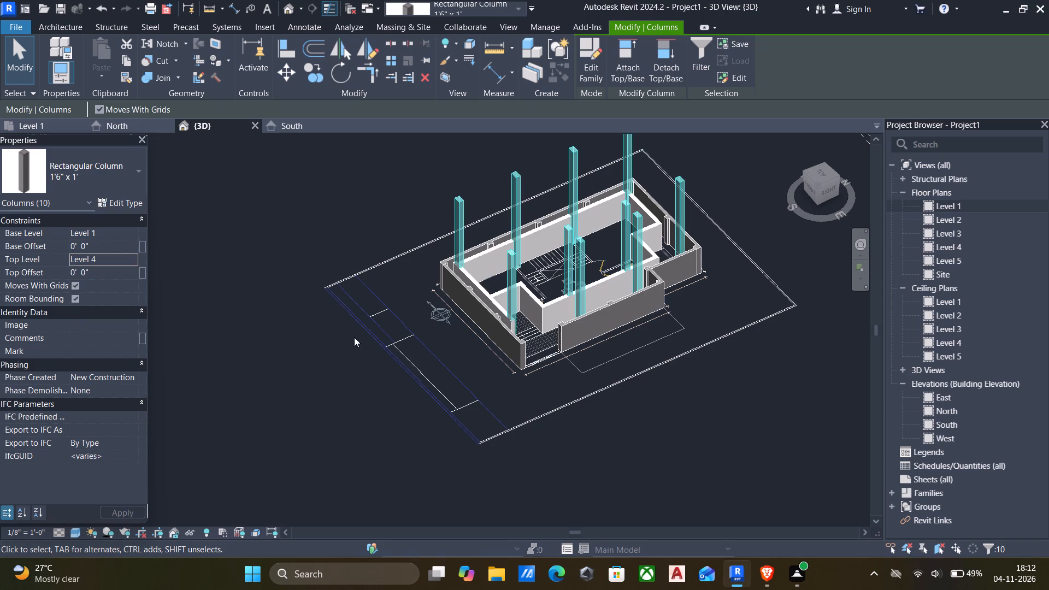
Clear the column selection and turn the 3D view to look straight down from the top.
scroll(566, 358, "up", 4)
key("Escape")
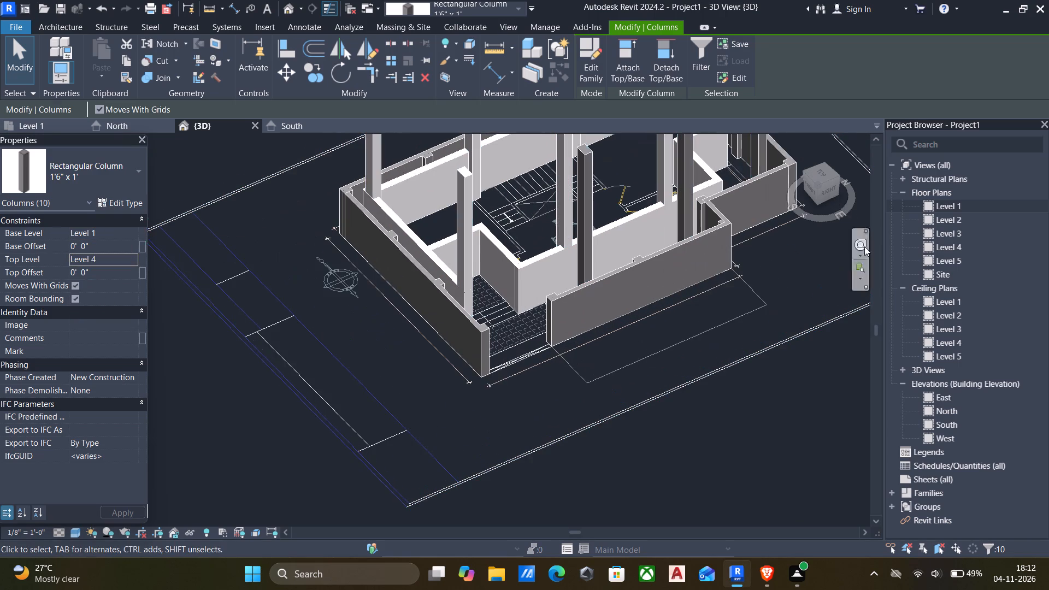
scroll(822, 240, "down", 6)
middle_click_drag(818, 251, 809, 308)
scroll(809, 308, "up", 1)
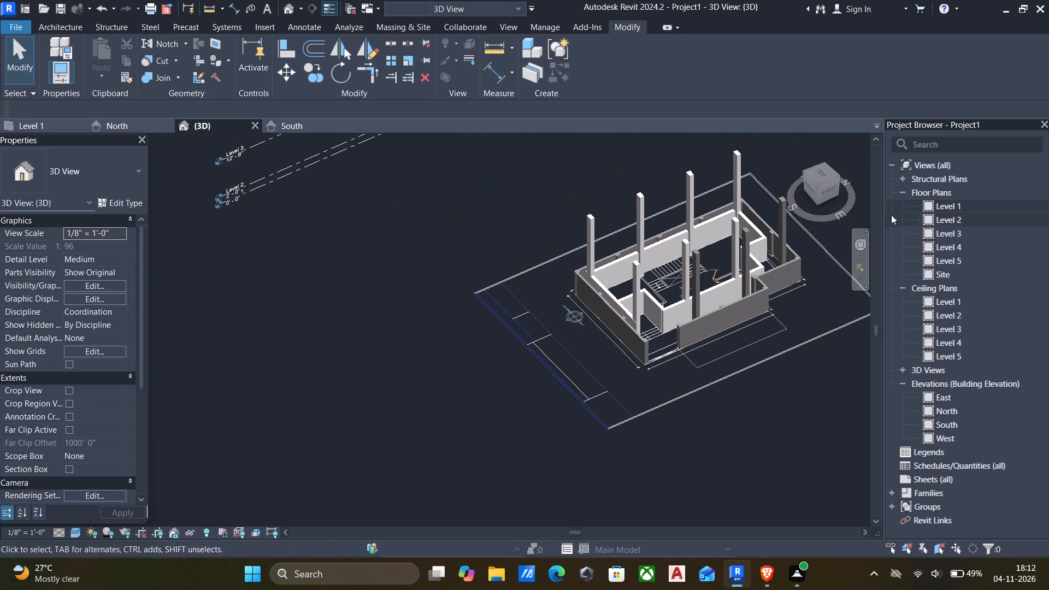
left_click(819, 178)
scroll(688, 253, "up", 6)
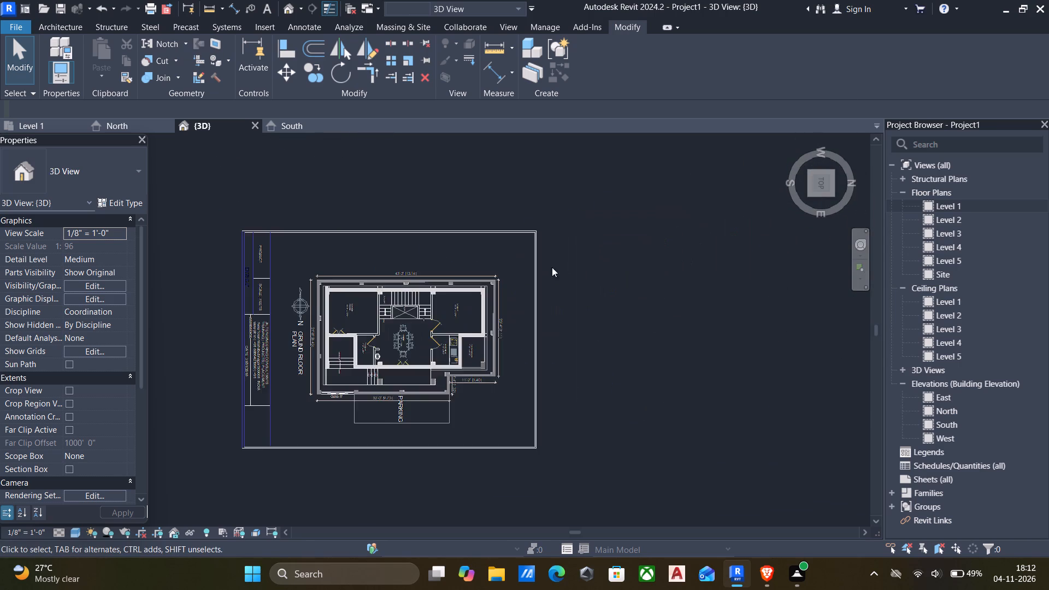
Shorten the office room's outer 9" wall to 19' 5", ending it at the outer face of the adjoining wall at the corner column.
scroll(511, 280, "up", 5)
scroll(487, 294, "down", 1)
middle_click_drag(487, 301, 575, 280)
scroll(533, 285, "up", 5)
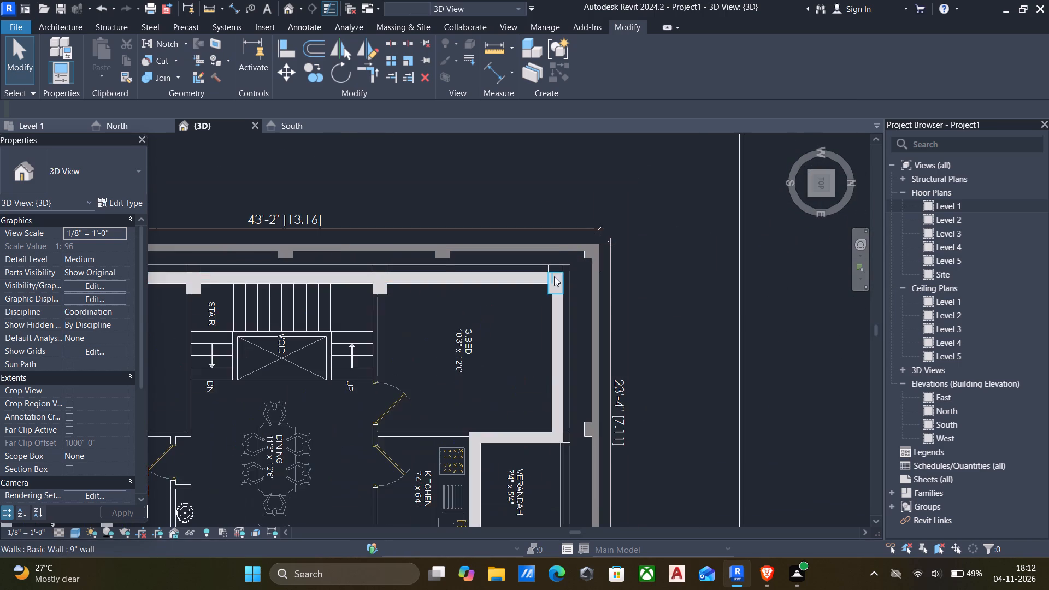
scroll(558, 270, "up", 6)
scroll(526, 274, "down", 6)
middle_click_drag(526, 274, 612, 269)
middle_click_drag(481, 278, 600, 265)
middle_click_drag(439, 298, 520, 288)
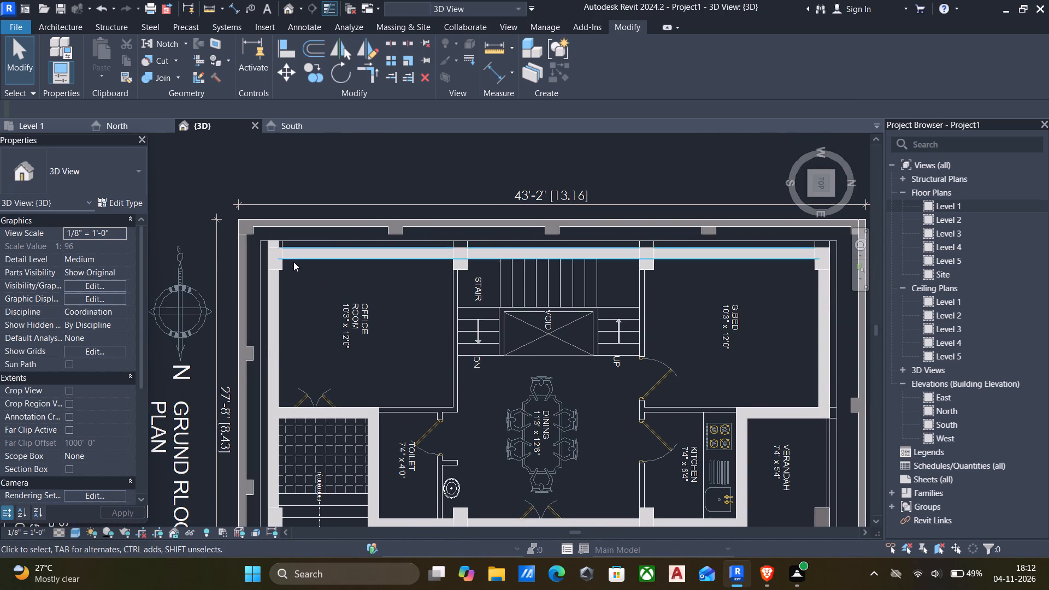
scroll(276, 251, "up", 9)
left_click(285, 225)
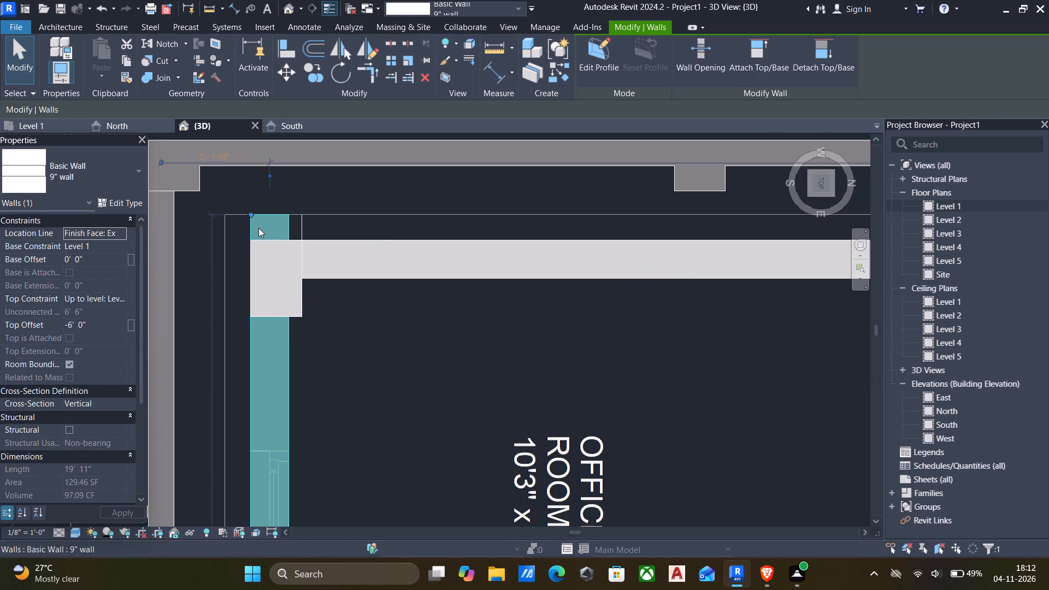
left_click_drag(250, 215, 252, 241)
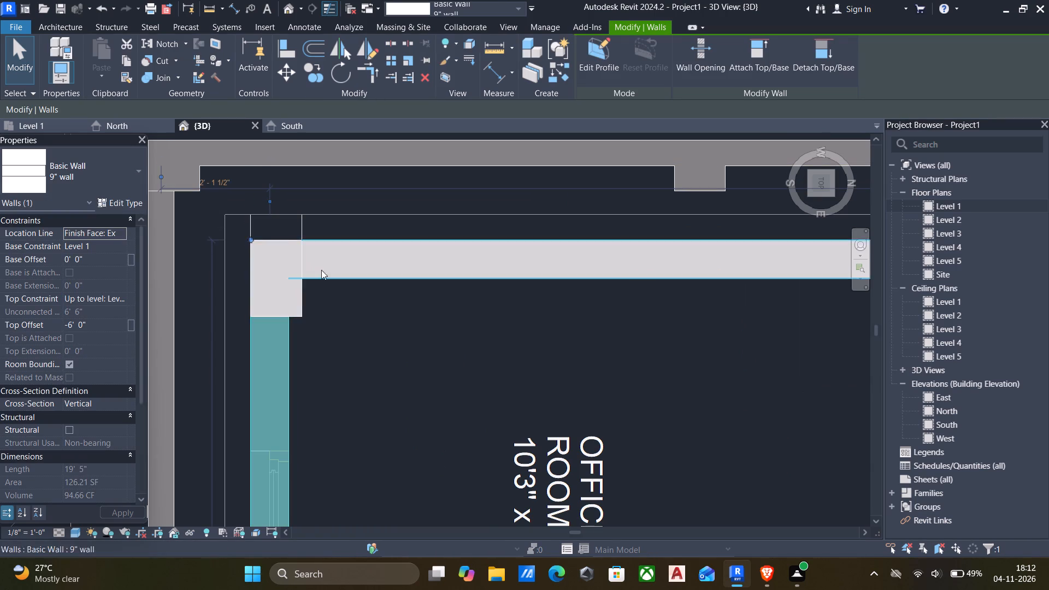
scroll(327, 275, "down", 6)
key("Escape")
Examine the wall ends and column junctions along the entrance steps, toilet, dining, kitchen and verandah against the CAD plan.
middle_click_drag(352, 314, 364, 275)
middle_click_drag(364, 341, 387, 284)
middle_click_drag(394, 339, 403, 291)
middle_click_drag(404, 335, 409, 290)
middle_click_drag(408, 345, 411, 297)
middle_click_drag(418, 366, 417, 318)
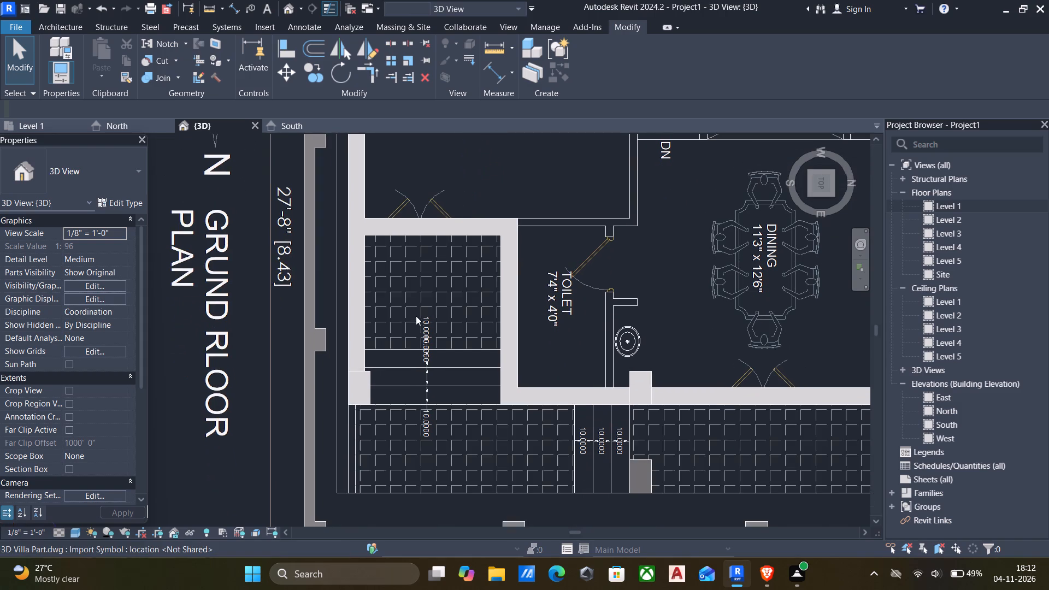
scroll(441, 374, "down", 2)
middle_click_drag(444, 374, 374, 345)
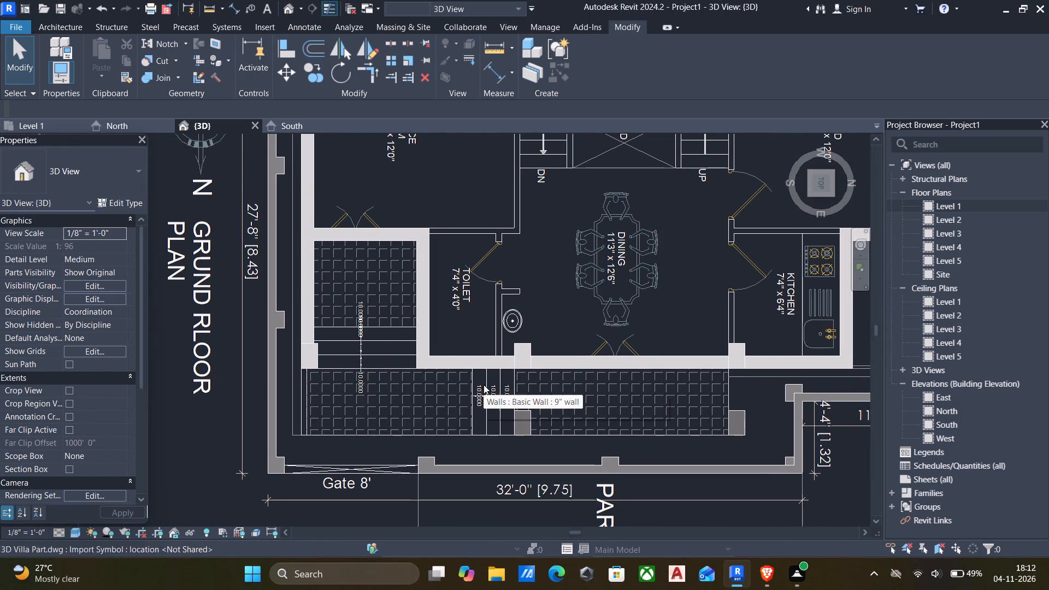
middle_click_drag(523, 385, 343, 373)
scroll(523, 386, "down", 1)
scroll(608, 361, "up", 2)
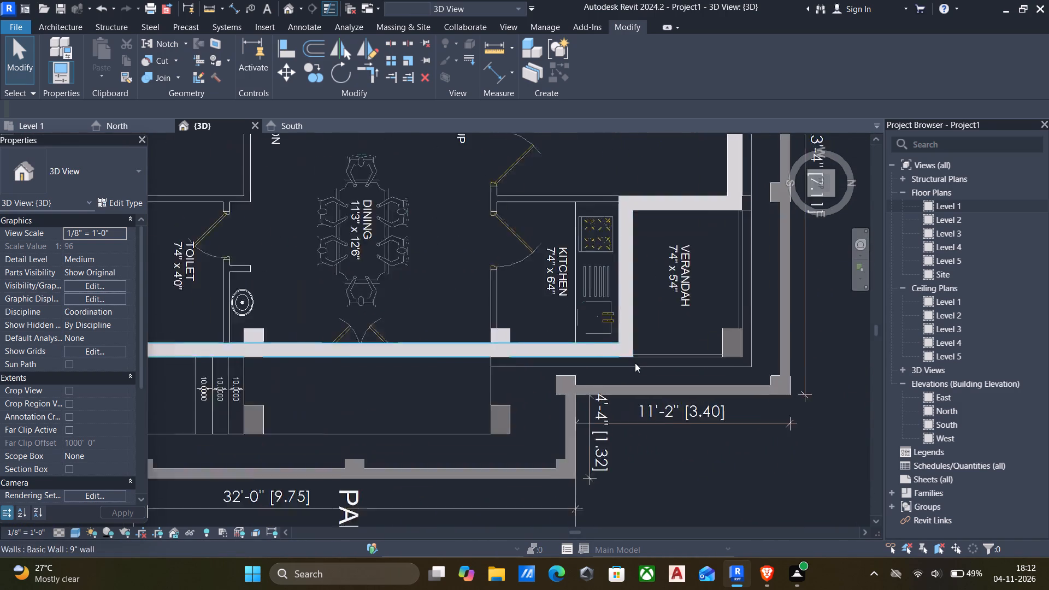
scroll(635, 363, "up", 2)
scroll(698, 358, "down", 4)
middle_click_drag(696, 358, 526, 359)
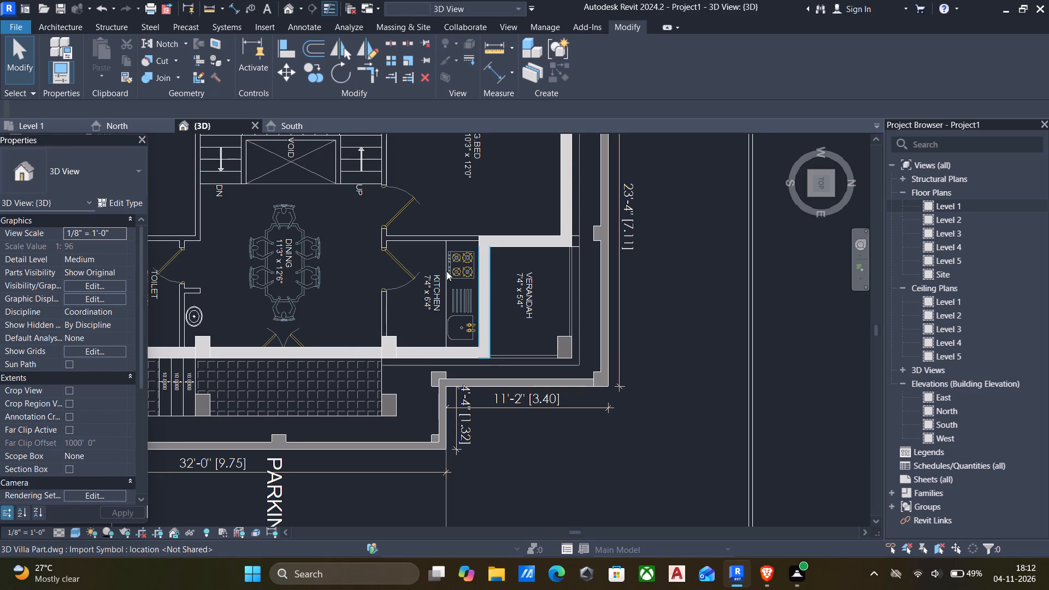
Set the 3D view's visual style to Wireframe and frame the whole ground floor plan.
left_click(74, 530)
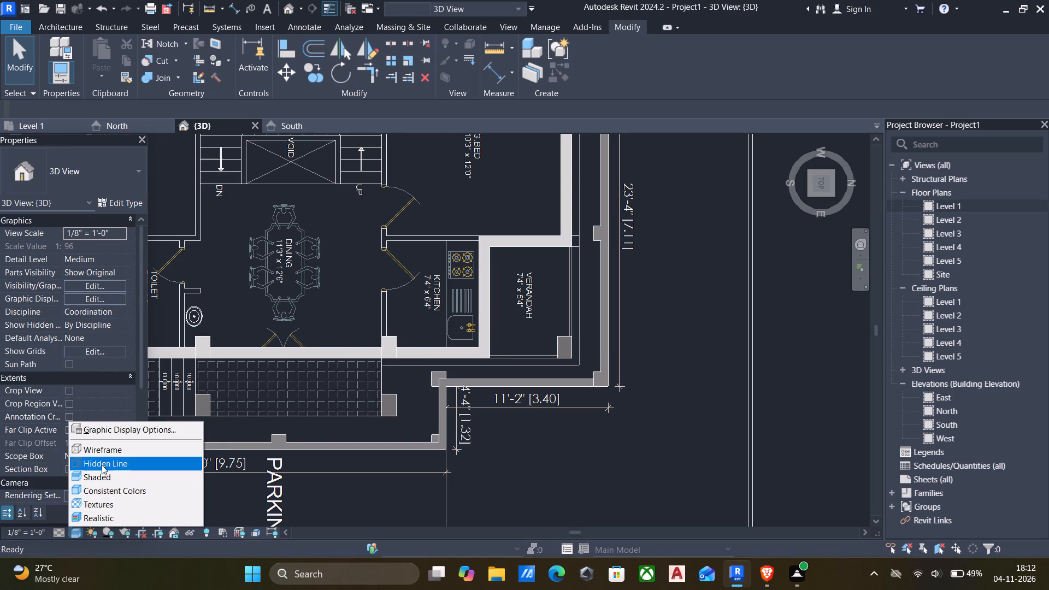
left_click(96, 449)
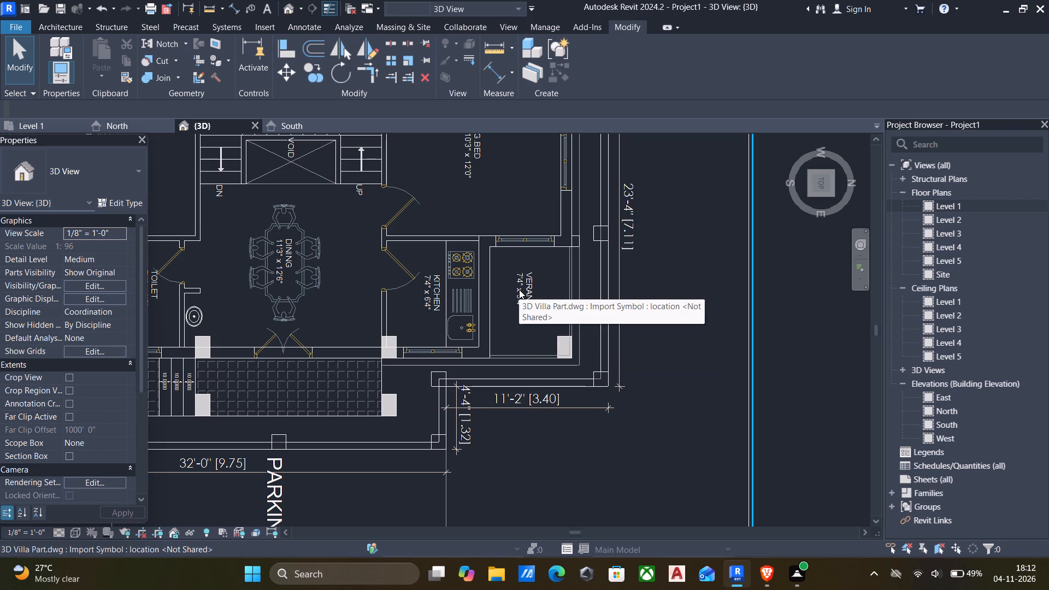
scroll(504, 294, "down", 4)
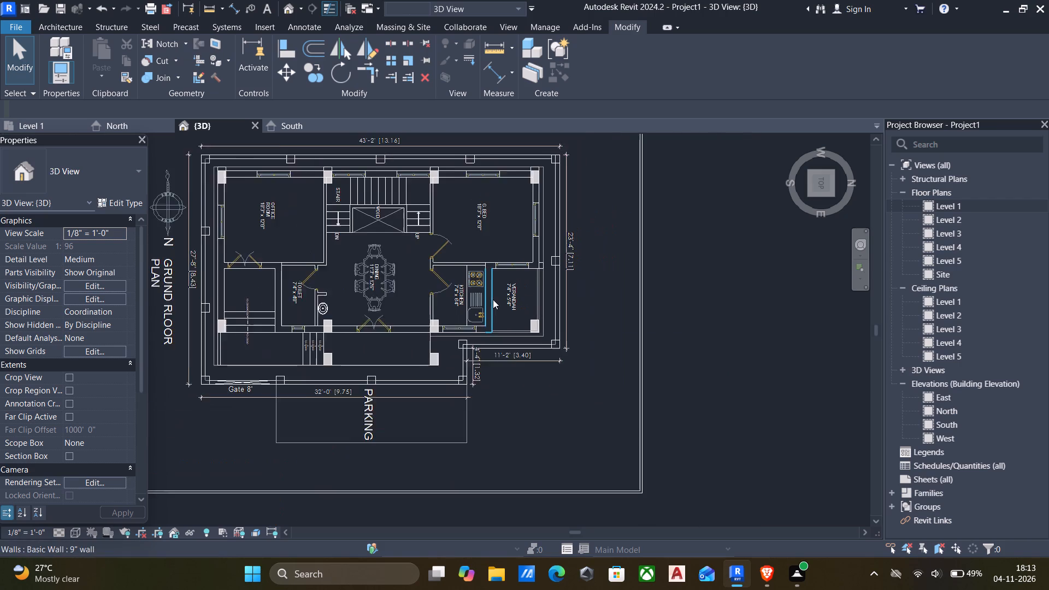
middle_click_drag(493, 299, 580, 314)
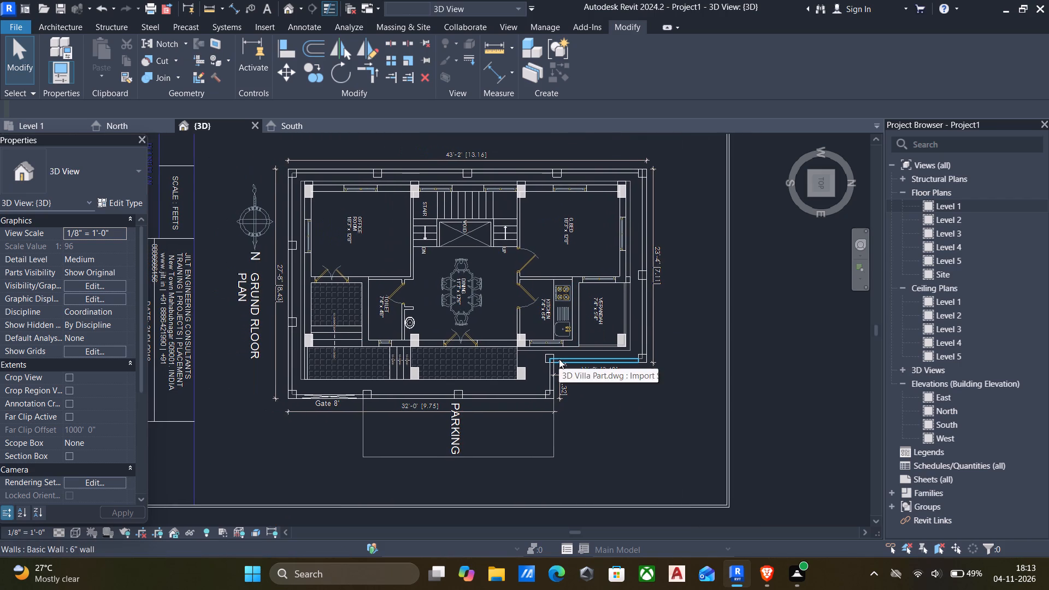
middle_click_drag(597, 343, 644, 341)
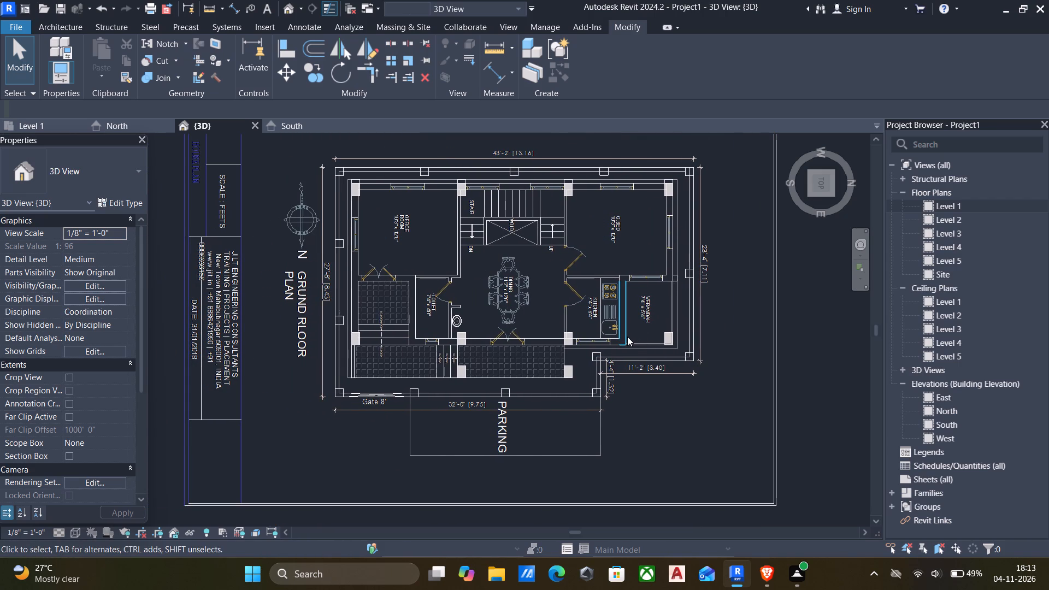
Turn the 3D view from the top to a corner isometric view and set its visual style to Shaded.
scroll(581, 359, "down", 2)
middle_click_drag(581, 361, 626, 358)
scroll(553, 362, "up", 2)
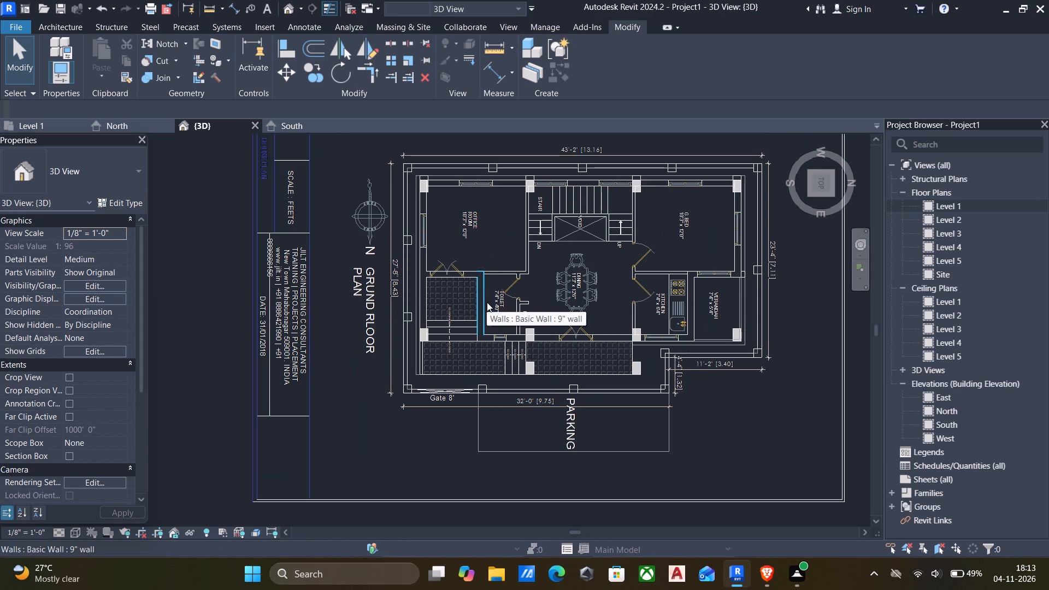
scroll(525, 249, "down", 1)
middle_click_drag(526, 252, 576, 327)
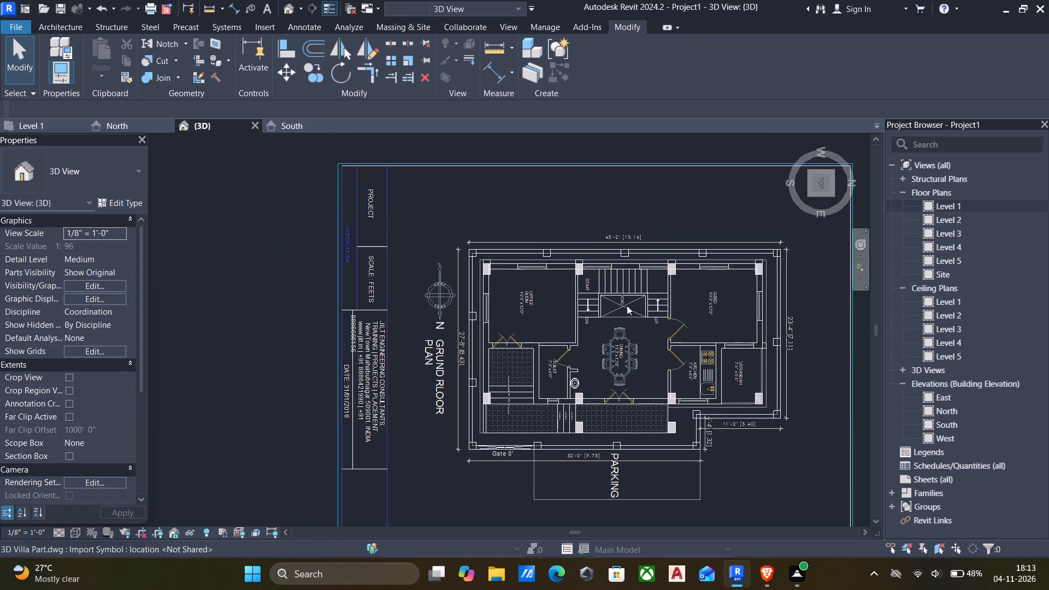
scroll(647, 284, "up", 1)
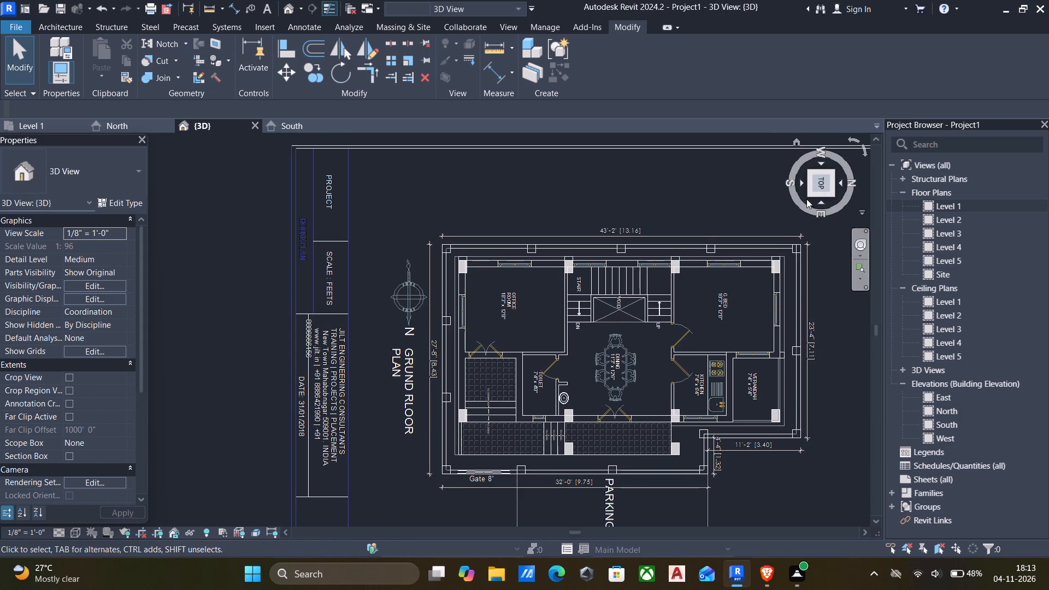
left_click(808, 196)
scroll(628, 369, "up", 5)
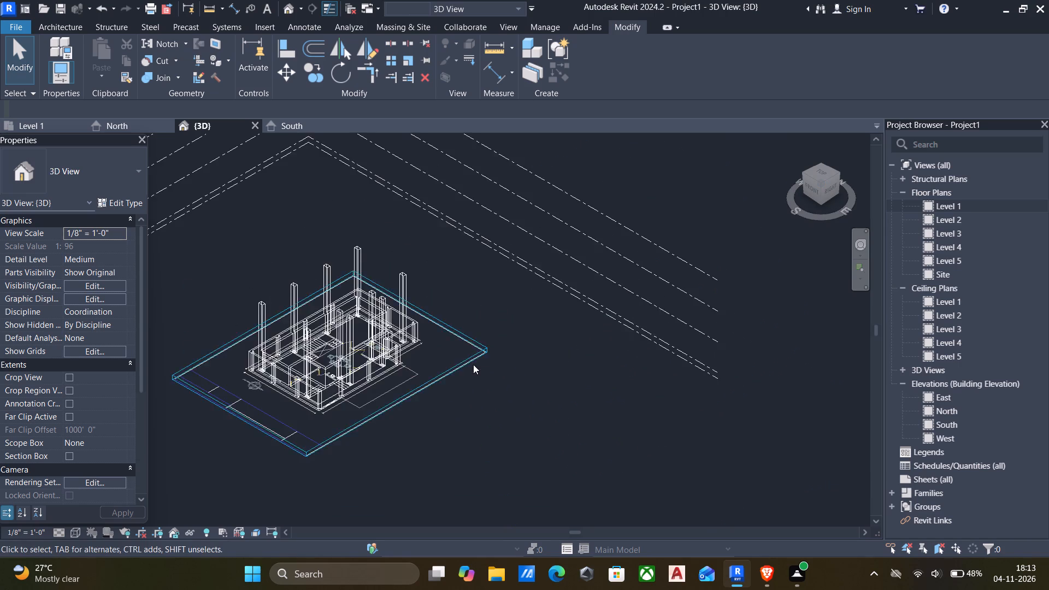
middle_click_drag(484, 366, 758, 369)
scroll(515, 370, "down", 1)
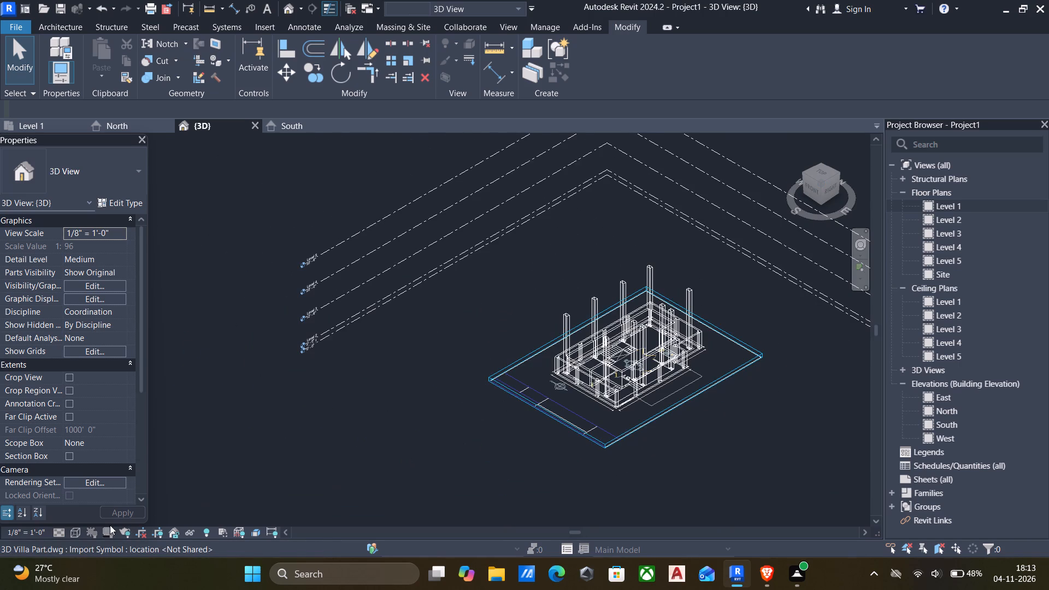
left_click(76, 530)
left_click(91, 479)
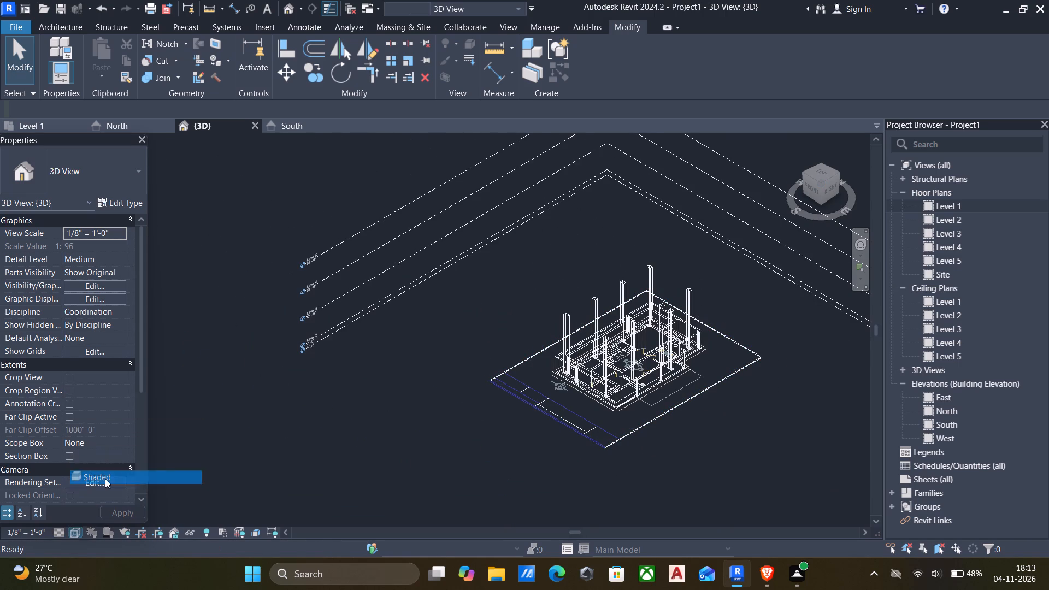
Select all the villa's 9" walls and set their top offset to 0, keeping the top constraint at Level 3.
scroll(710, 346, "up", 6)
scroll(607, 357, "up", 4)
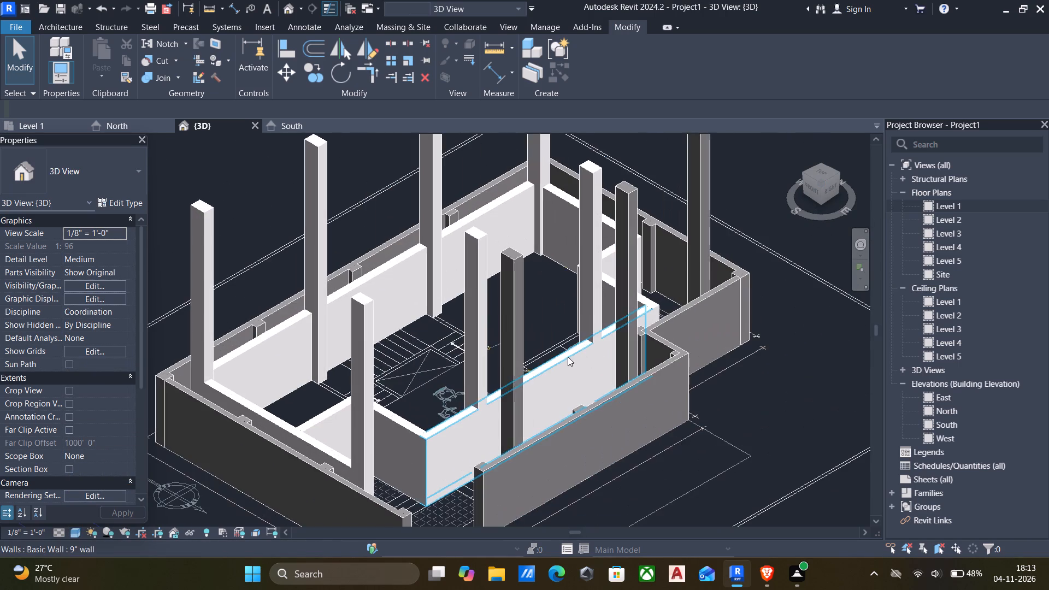
scroll(568, 358, "down", 6)
middle_click_drag(568, 360, 668, 379)
scroll(671, 379, "up", 6)
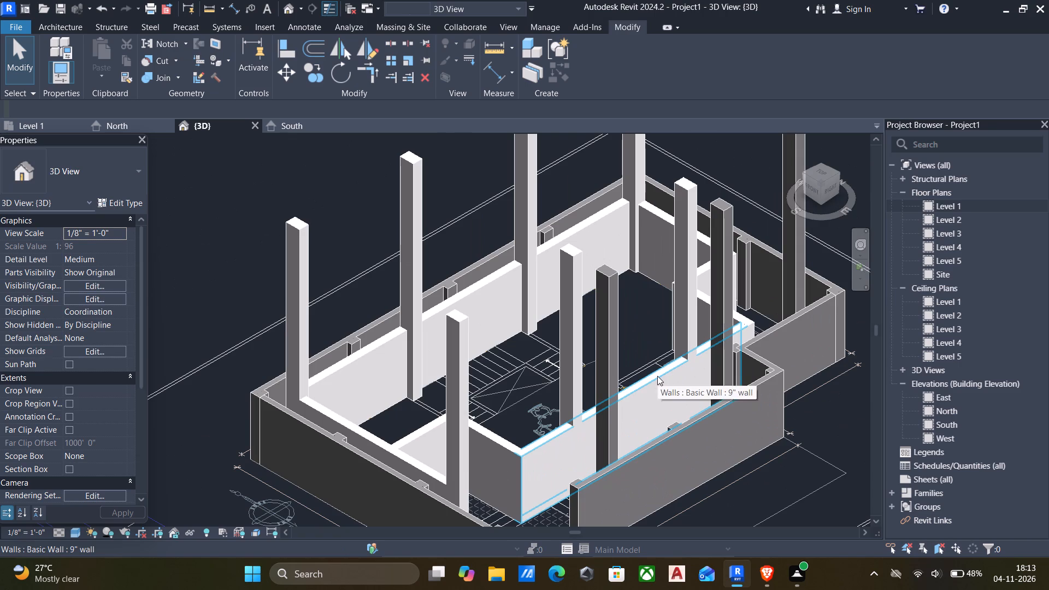
left_click(657, 376)
type("sa")
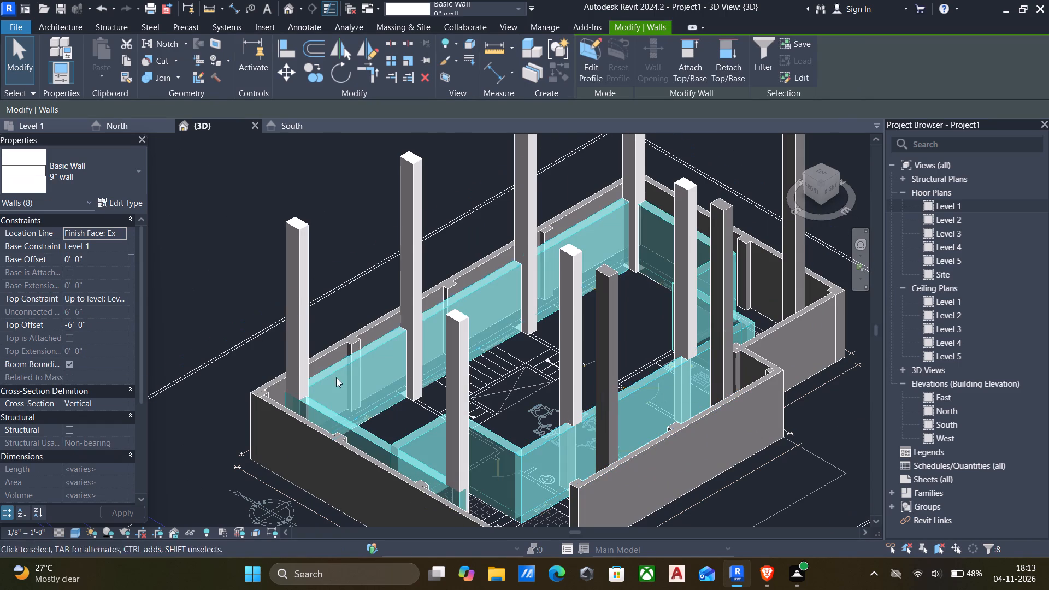
left_click(116, 296)
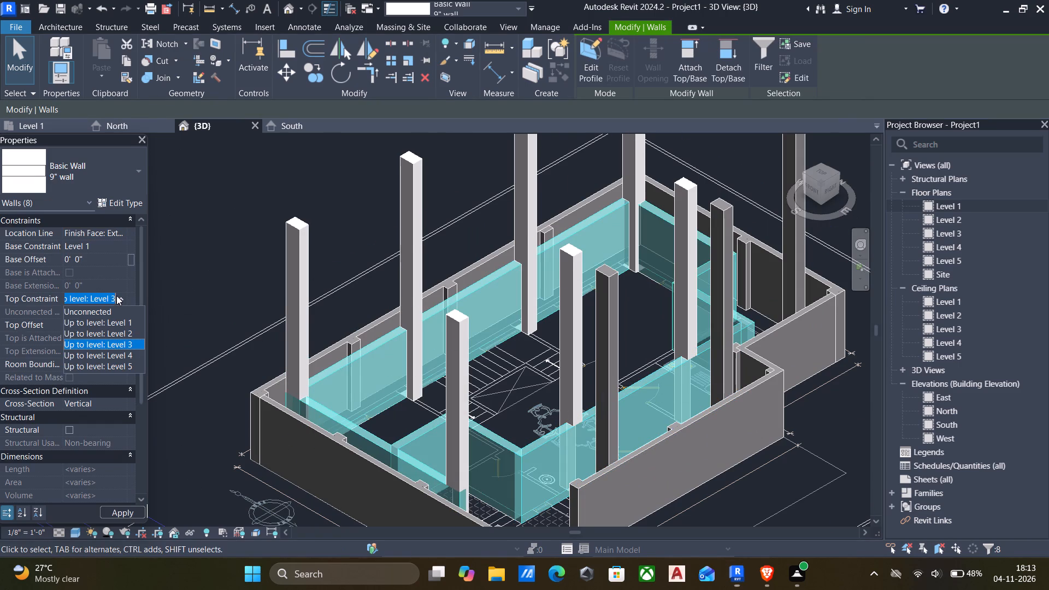
left_click(114, 342)
left_click(97, 326)
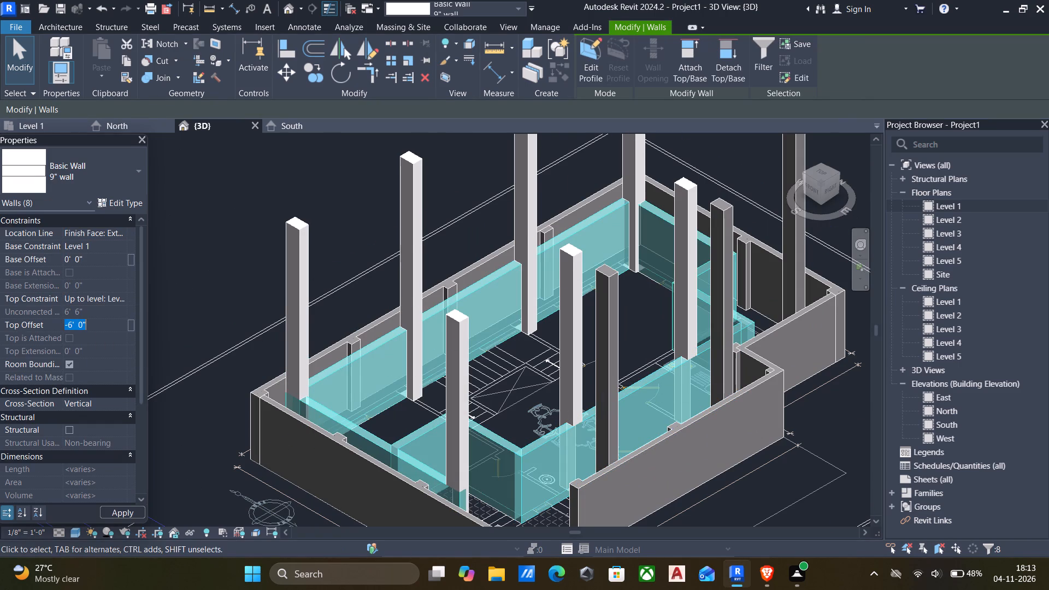
key("0")
key("Return")
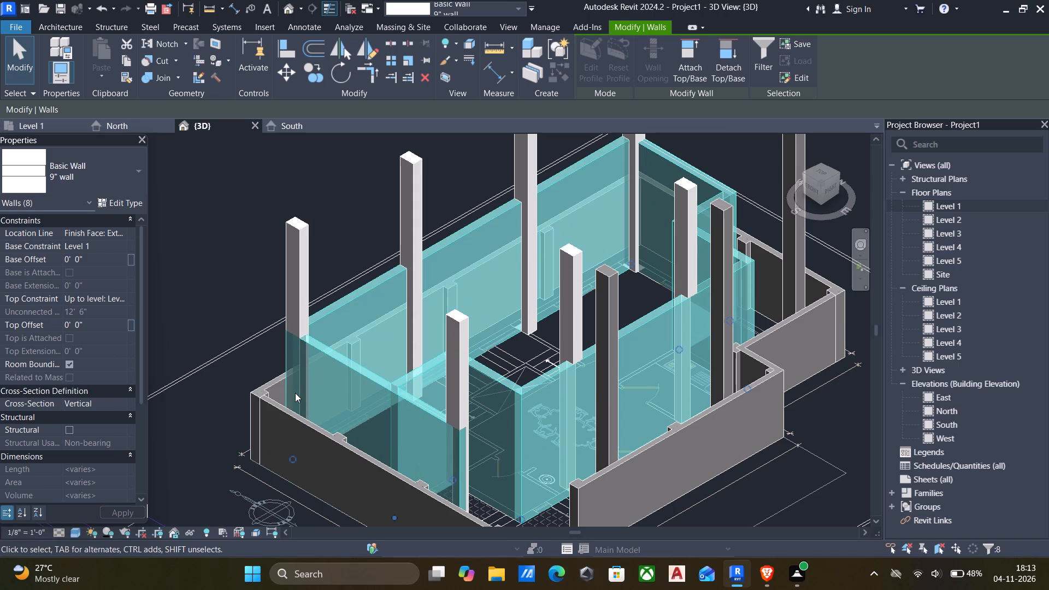
scroll(410, 411, "down", 6)
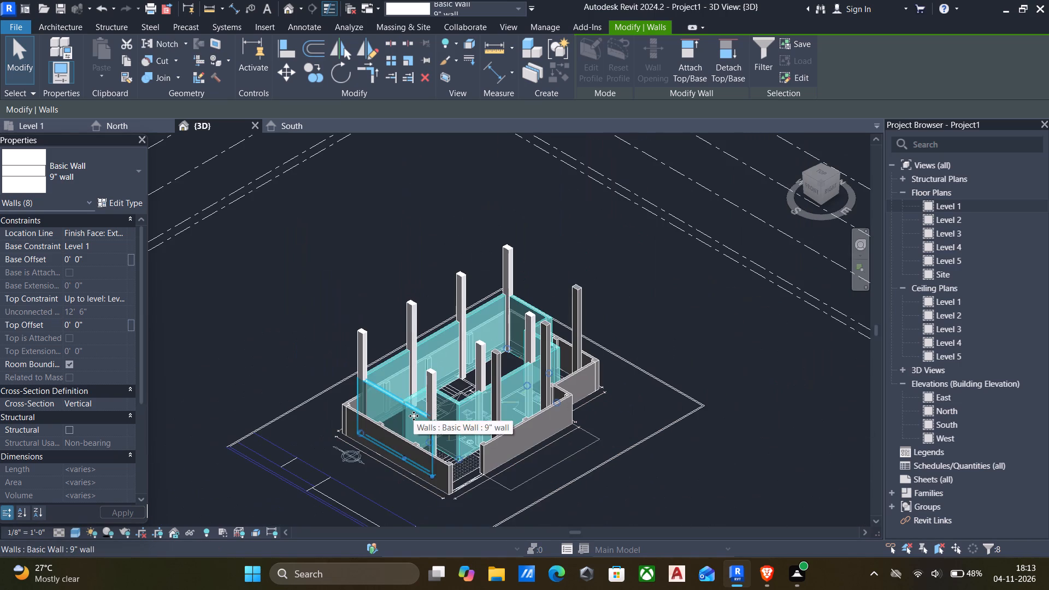
key("Escape")
Examine the 9" walls and the 1'6" x 1' columns from several sides in the 3D view.
scroll(414, 419, "down", 6)
middle_click_drag(415, 422, 385, 356, "shift")
scroll(437, 386, "up", 11)
scroll(432, 386, "down", 4)
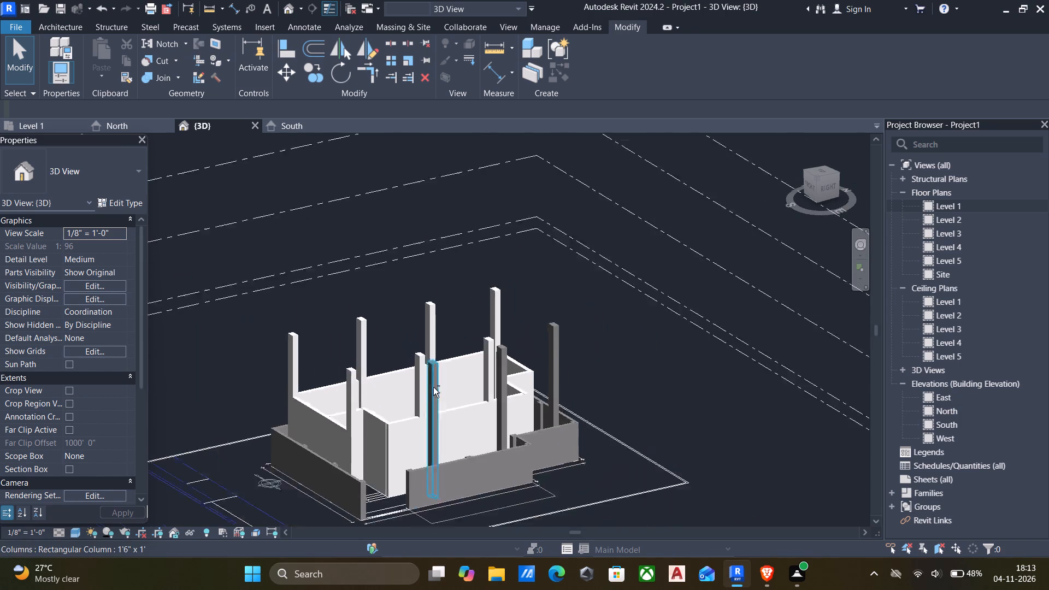
scroll(433, 387, "down", 2)
middle_click_drag(435, 390, 406, 457, "shift")
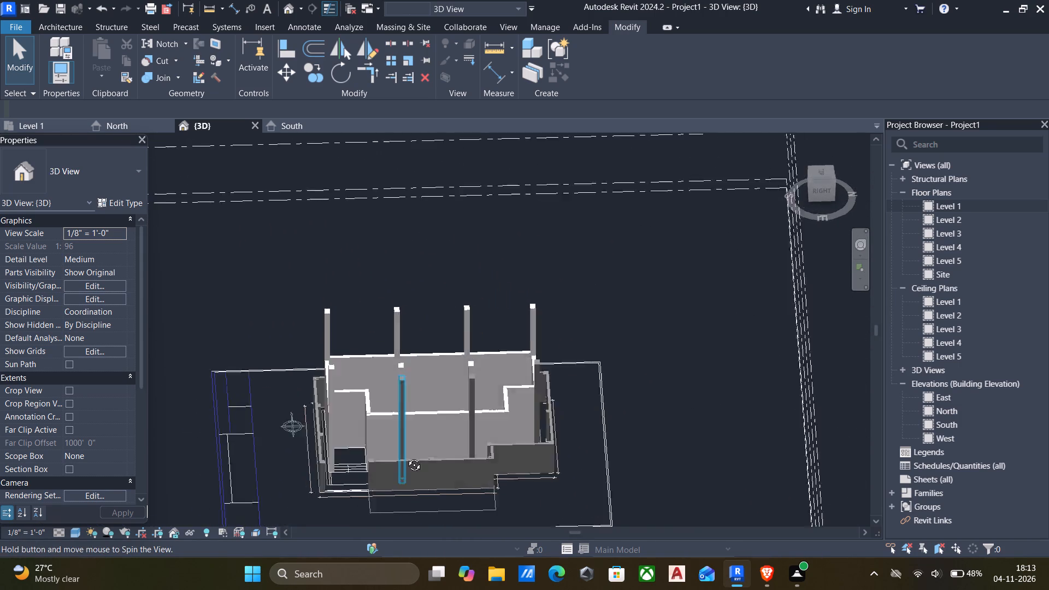
middle_click_drag(406, 457, 479, 458, "shift")
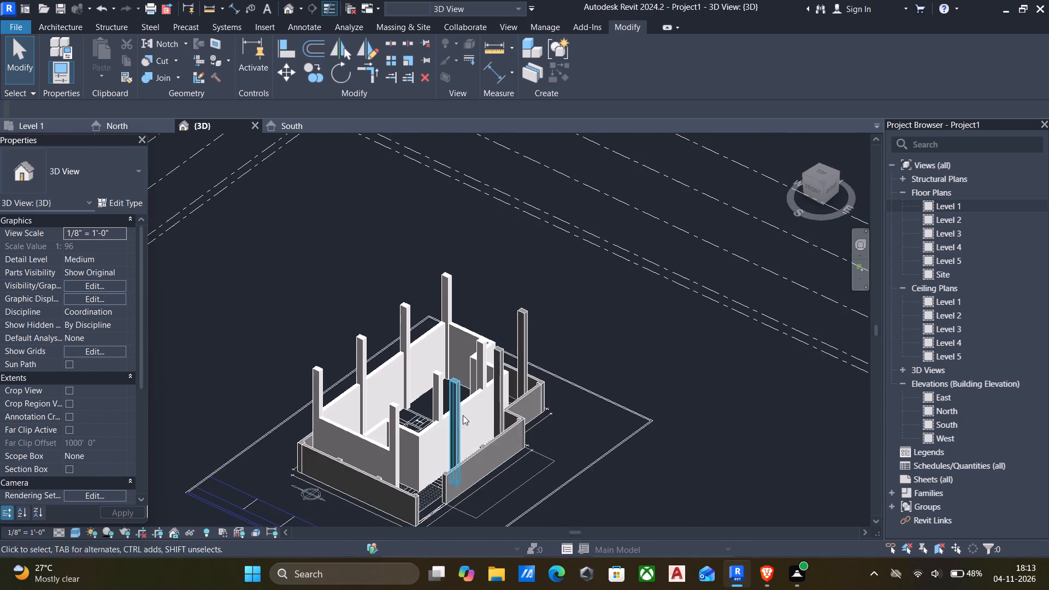
scroll(467, 406, "up", 6)
scroll(398, 383, "up", 4)
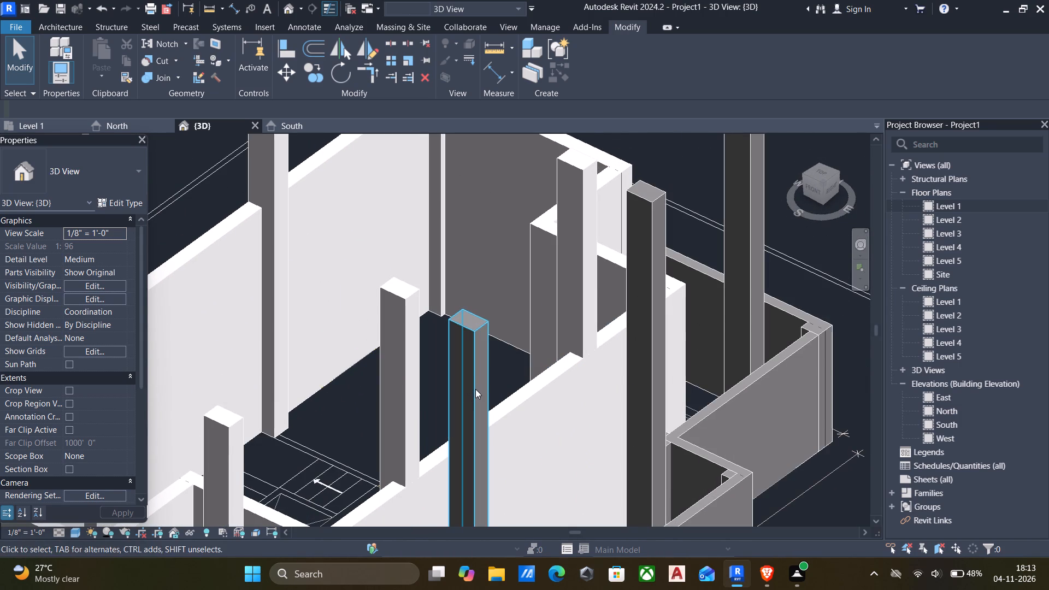
left_click(476, 389)
key("Escape")
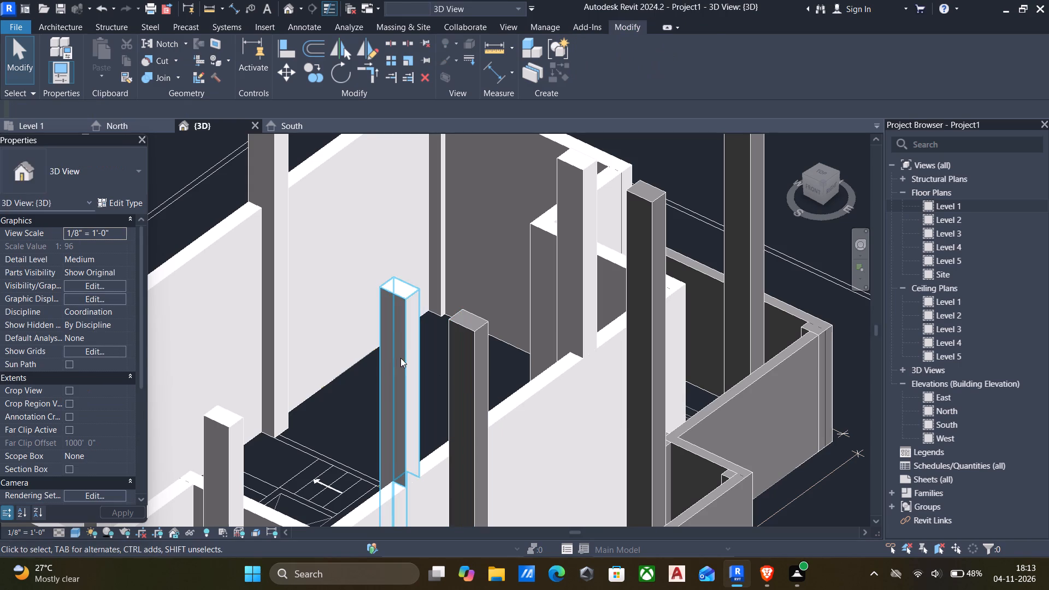
left_click(402, 358)
key("Escape")
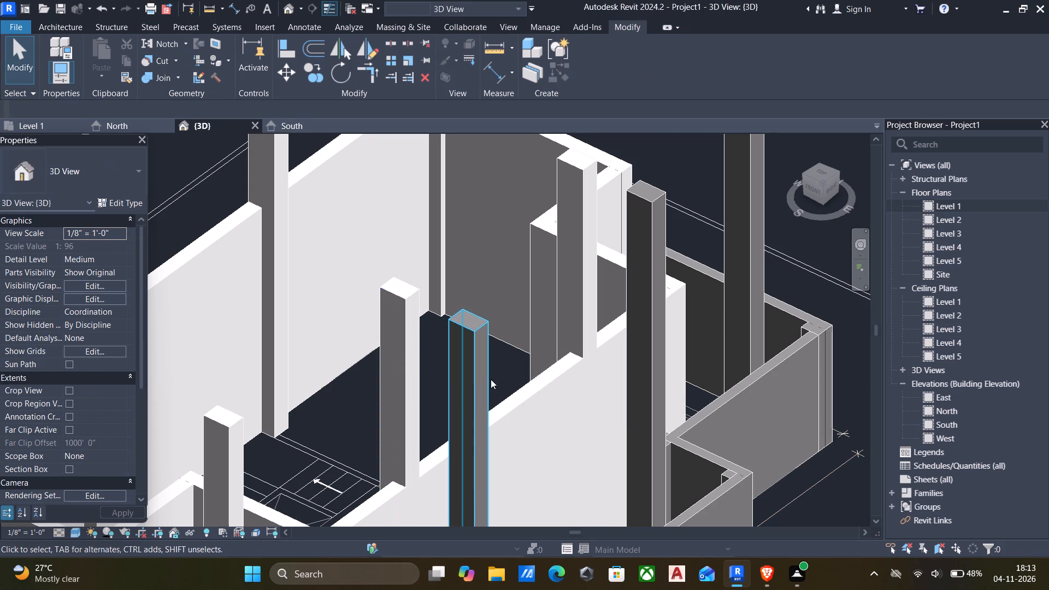
scroll(485, 379, "down", 5)
middle_click_drag(485, 379, 594, 420)
scroll(557, 409, "down", 4)
middle_click_drag(553, 410, 473, 335)
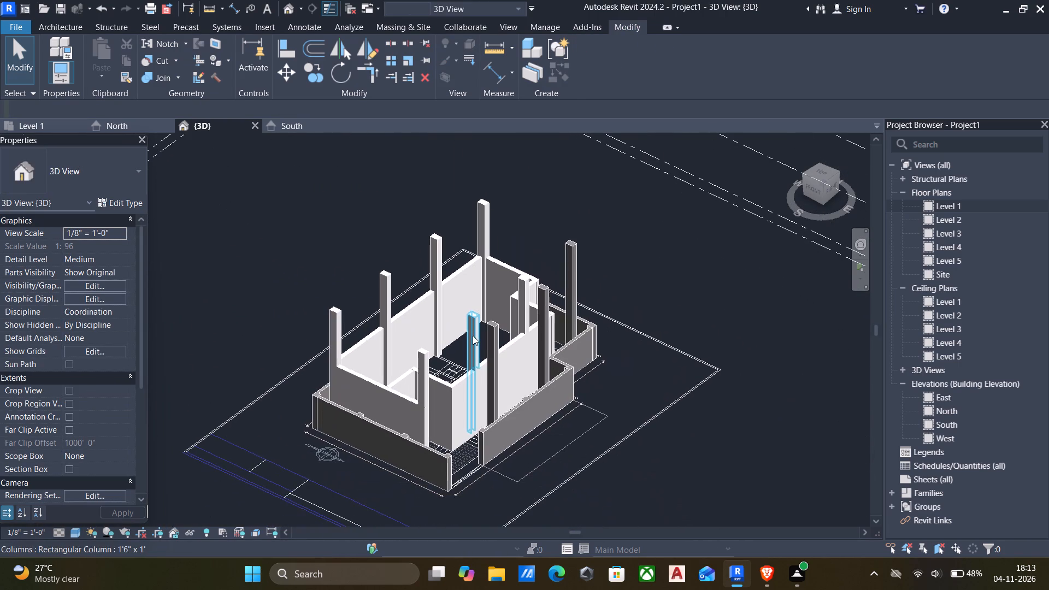
middle_click_drag(529, 410, 610, 391)
scroll(548, 393, "up", 5)
scroll(547, 392, "down", 4)
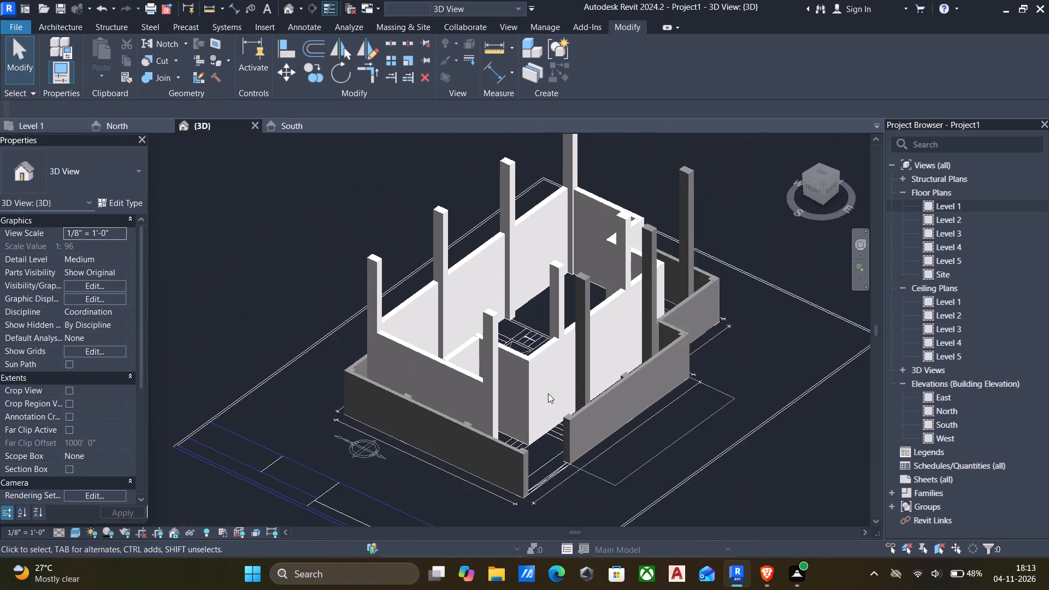
scroll(548, 394, "down", 1, "shift")
middle_click_drag(547, 394, 508, 410, "shift")
middle_click_drag(479, 420, 410, 423, "shift")
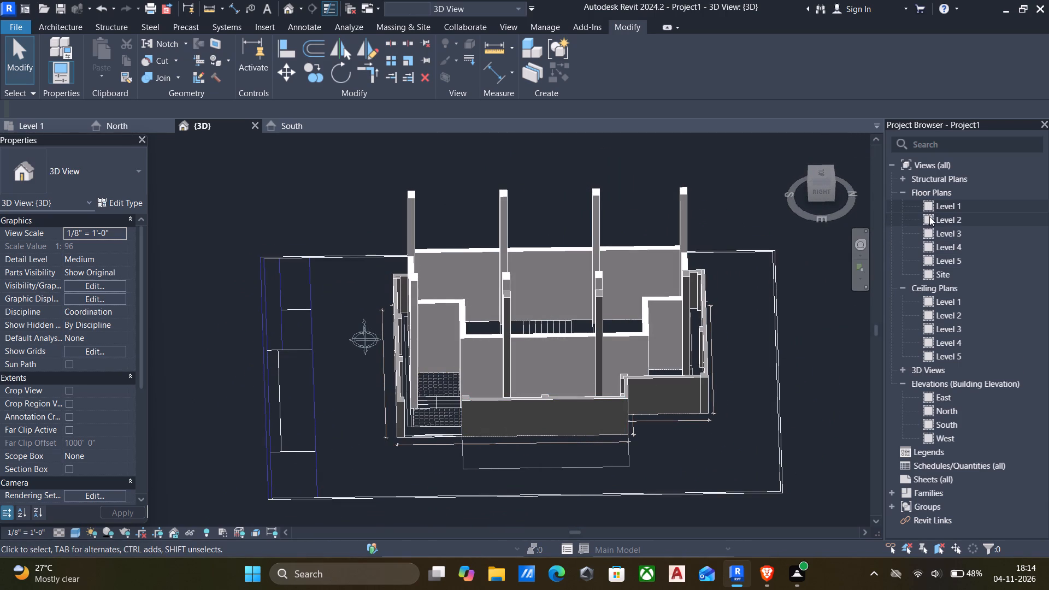
Open the Level 2 floor plan and look over the walls and columns around the stair and dining area.
double_click(929, 217)
scroll(417, 323, "up", 5)
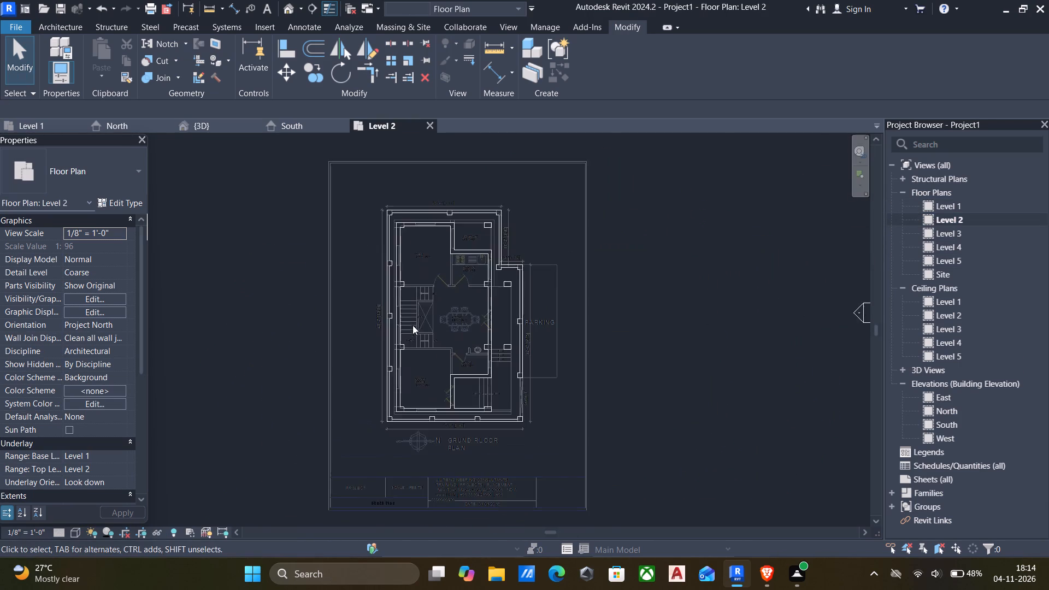
scroll(419, 320, "up", 5)
scroll(418, 328, "down", 1)
middle_click_drag(418, 329, 481, 336)
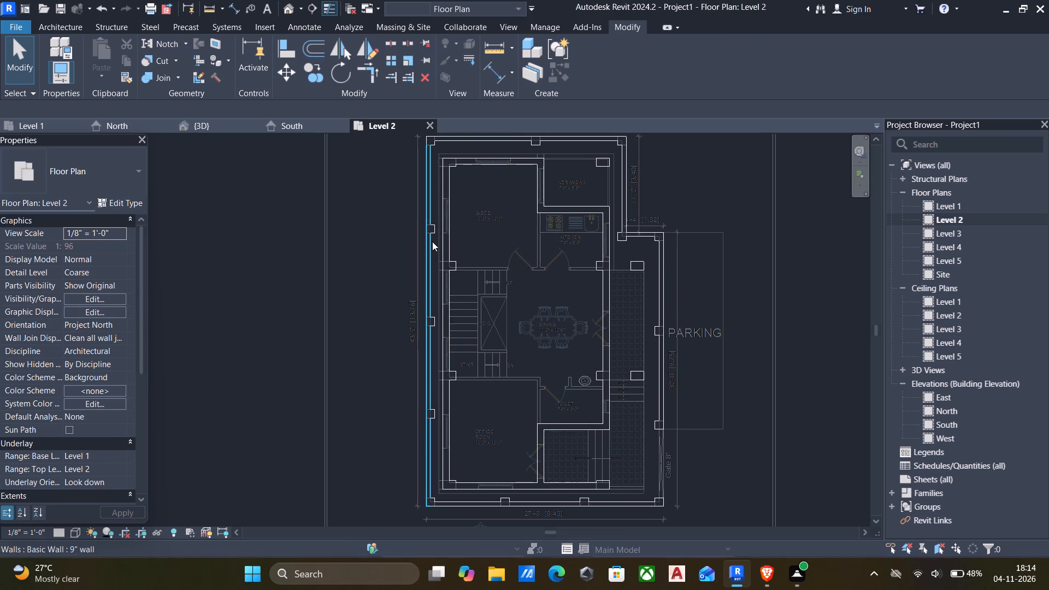
scroll(451, 269, "up", 3)
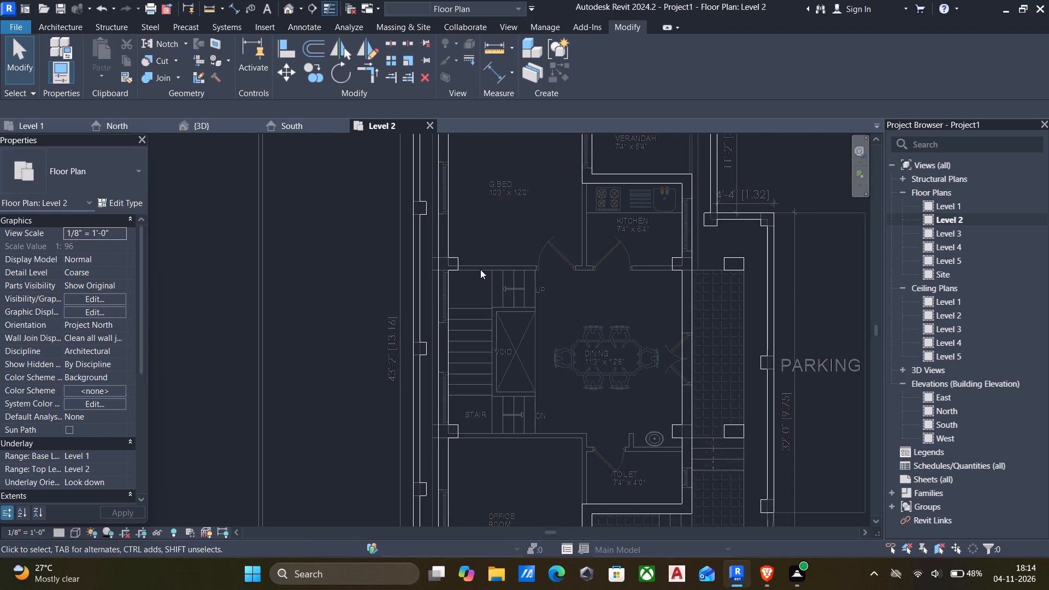
Return to the Level 1 floor plan and examine the bedroom, kitchen, verandah, dining and stair layout against the CAD plan.
double_click(927, 208)
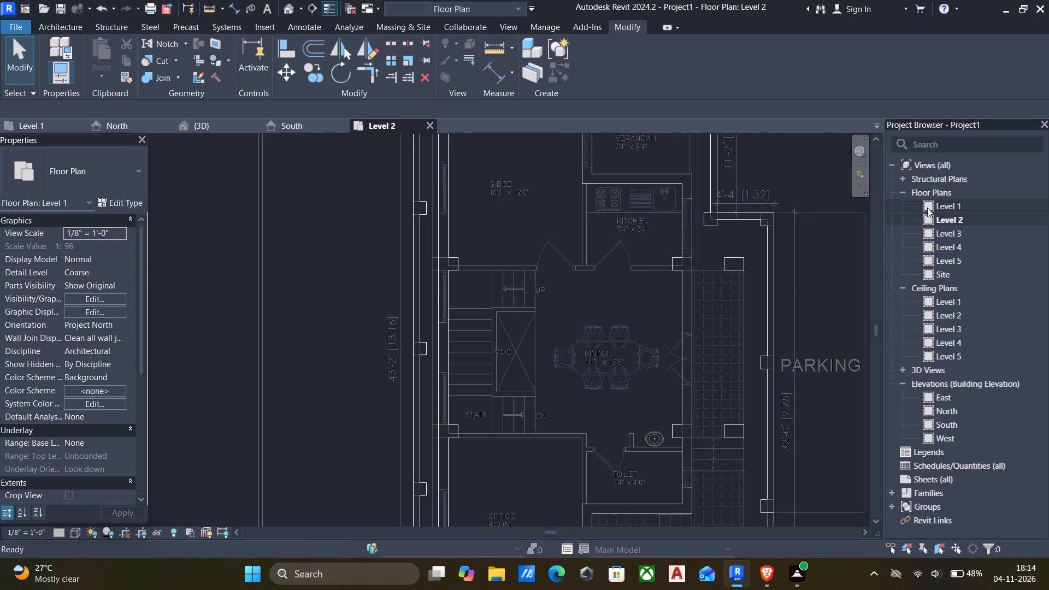
scroll(637, 249, "down", 5)
middle_click_drag(630, 258, 637, 286)
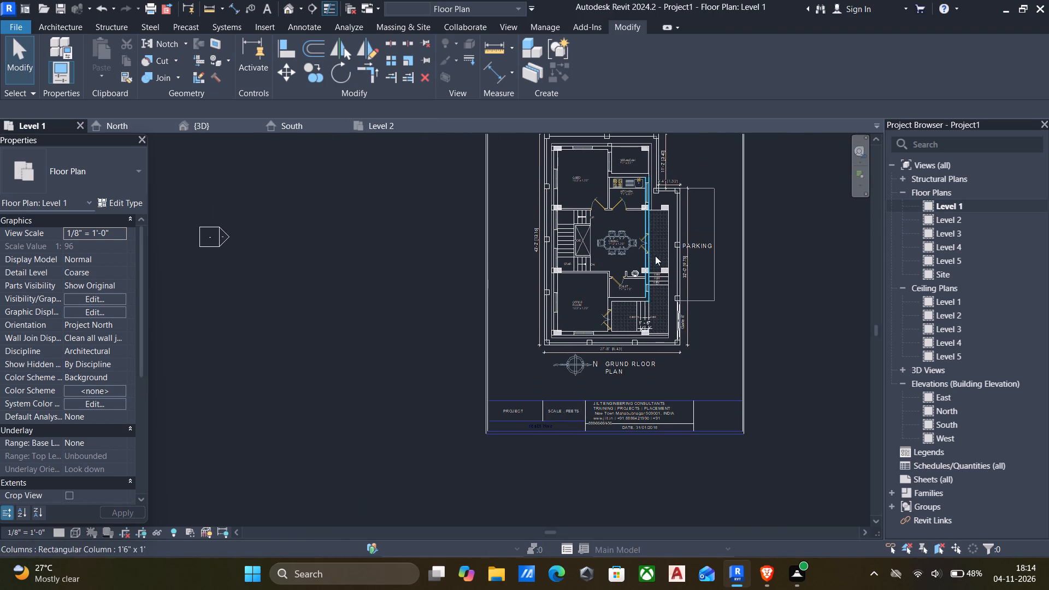
scroll(561, 231, "down", 5)
middle_click_drag(588, 243, 609, 295)
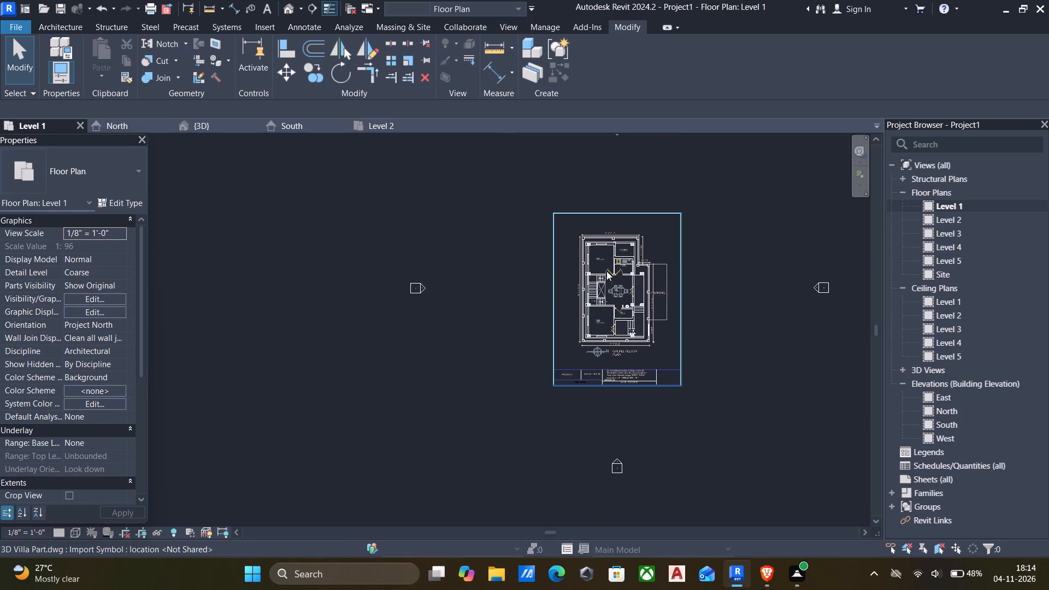
scroll(611, 241, "up", 11)
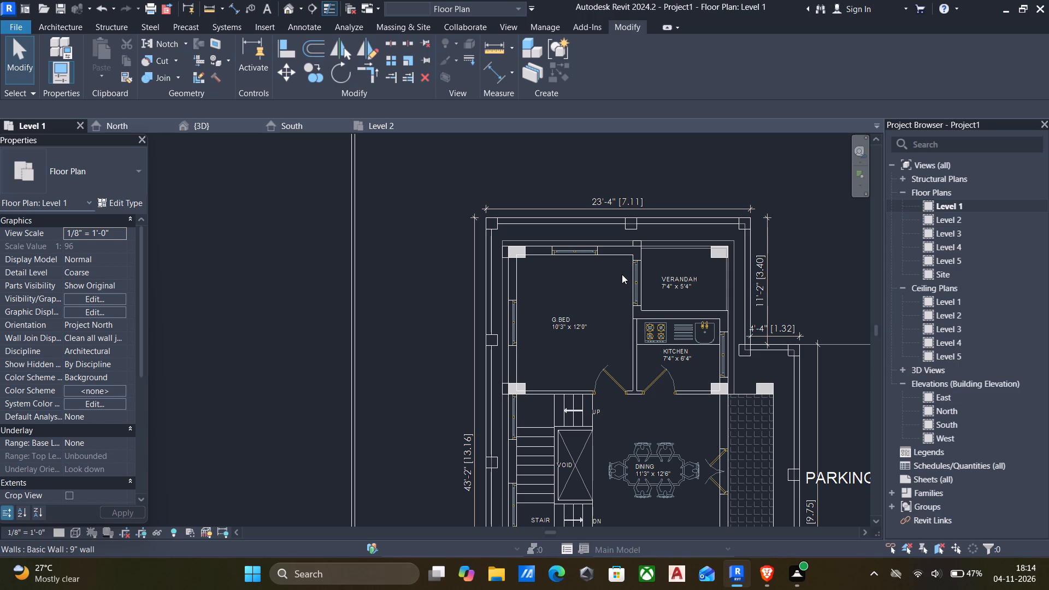
scroll(663, 333, "down", 4)
middle_click_drag(662, 336, 580, 295)
scroll(670, 351, "up", 2)
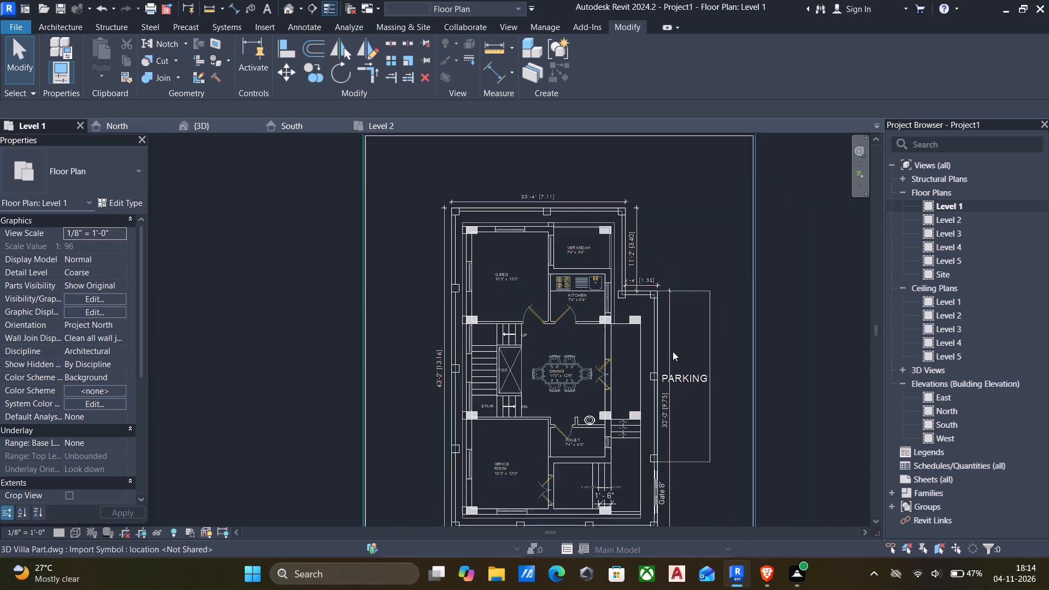
scroll(673, 351, "up", 5)
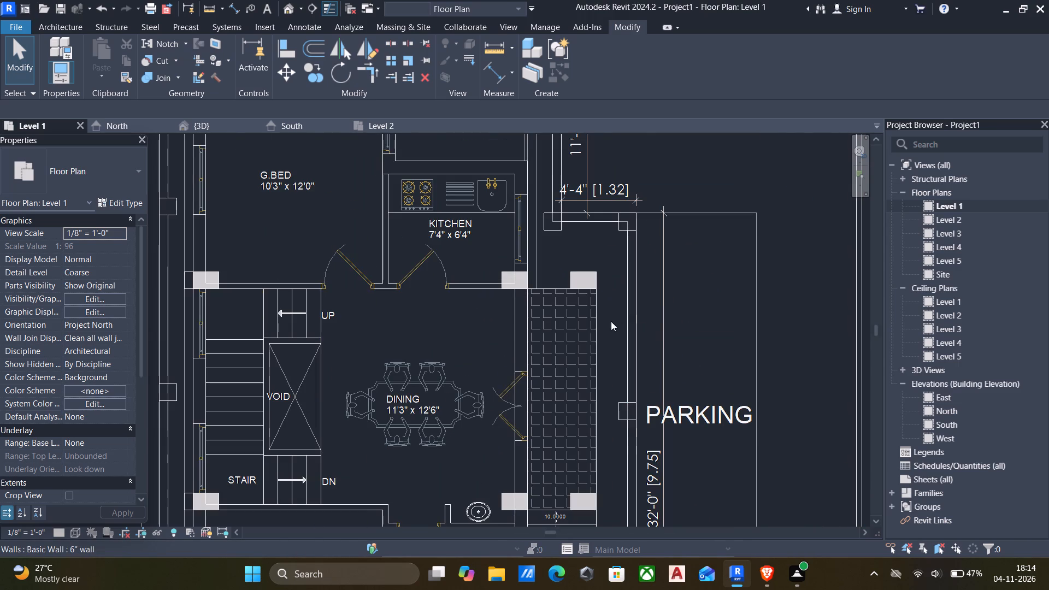
scroll(581, 320, "down", 2)
scroll(488, 310, "down", 1)
middle_click_drag(505, 311, 673, 340)
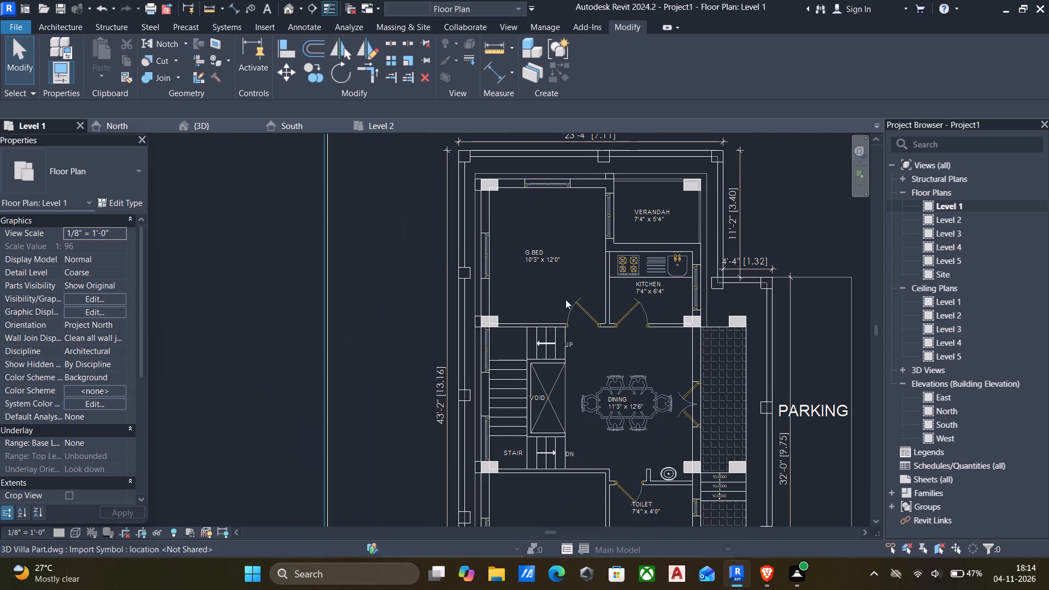
scroll(592, 284, "up", 5)
scroll(614, 292, "down", 4)
middle_click_drag(615, 297, 648, 358)
scroll(649, 358, "up", 1)
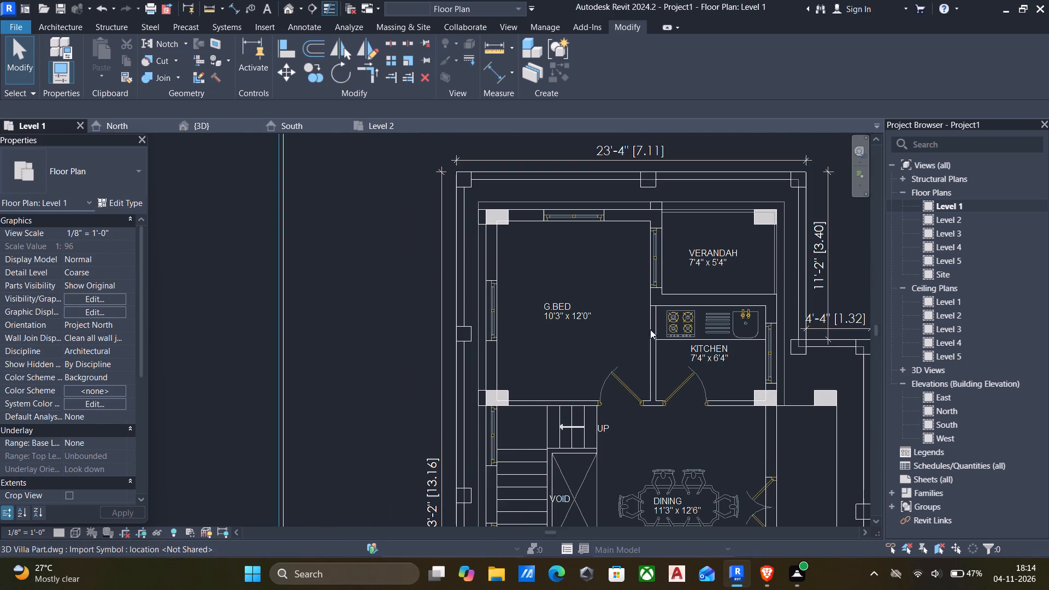
middle_click_drag(635, 320, 633, 351)
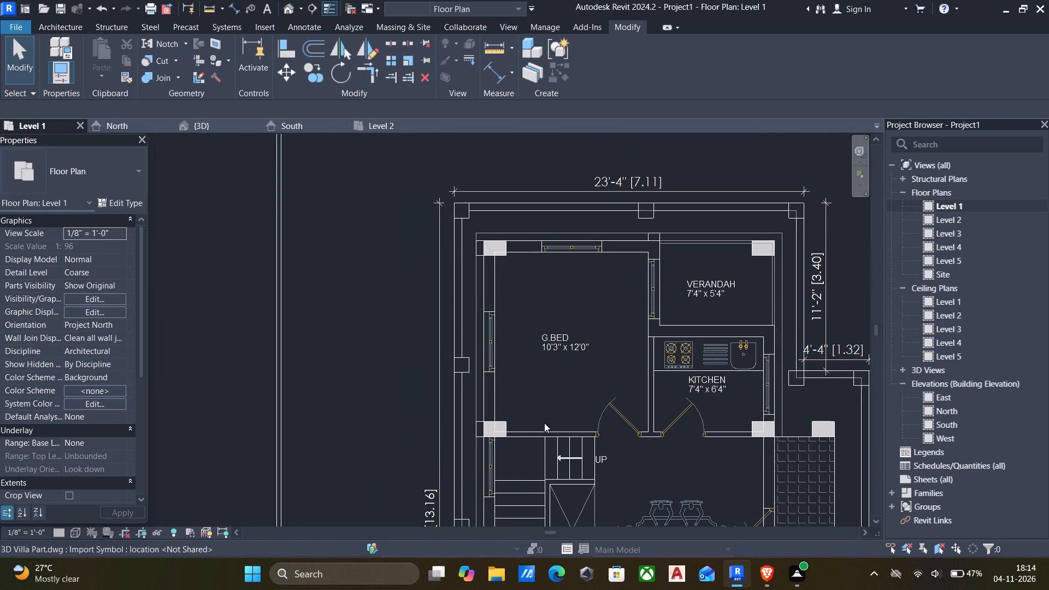
scroll(534, 388, "down", 3)
middle_click_drag(547, 387, 605, 351)
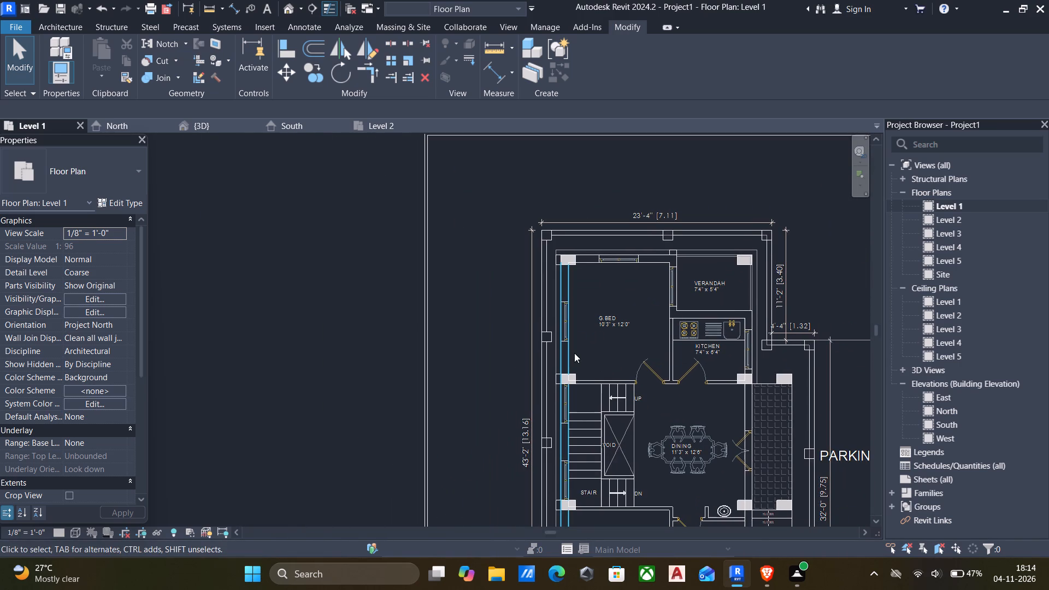
Duplicate the 9" wall type as "6" innr wall" and set its structure layer thickness to 6".
key("w")
key("a")
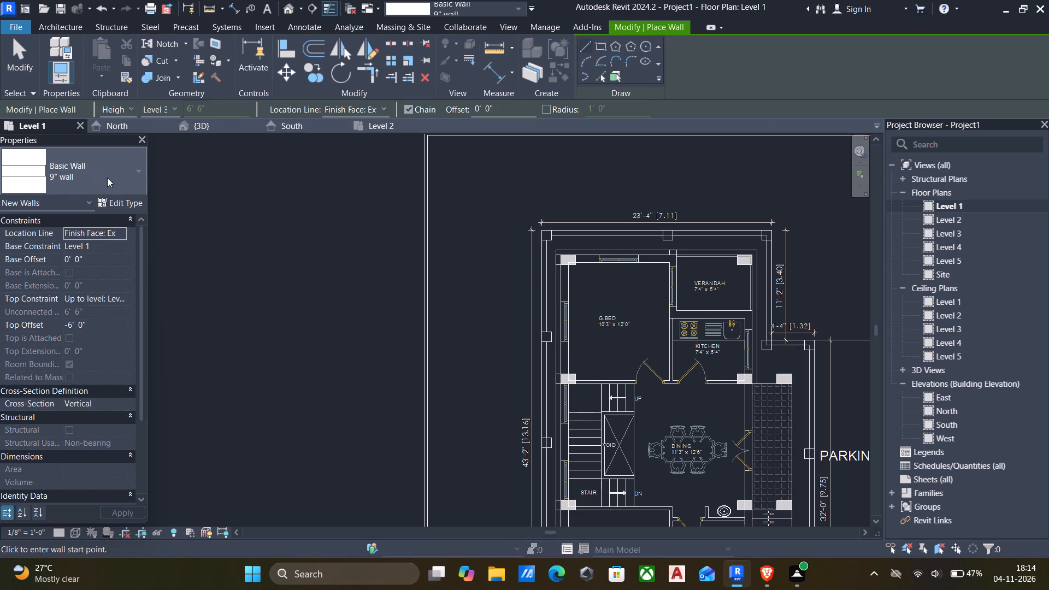
left_click(127, 205)
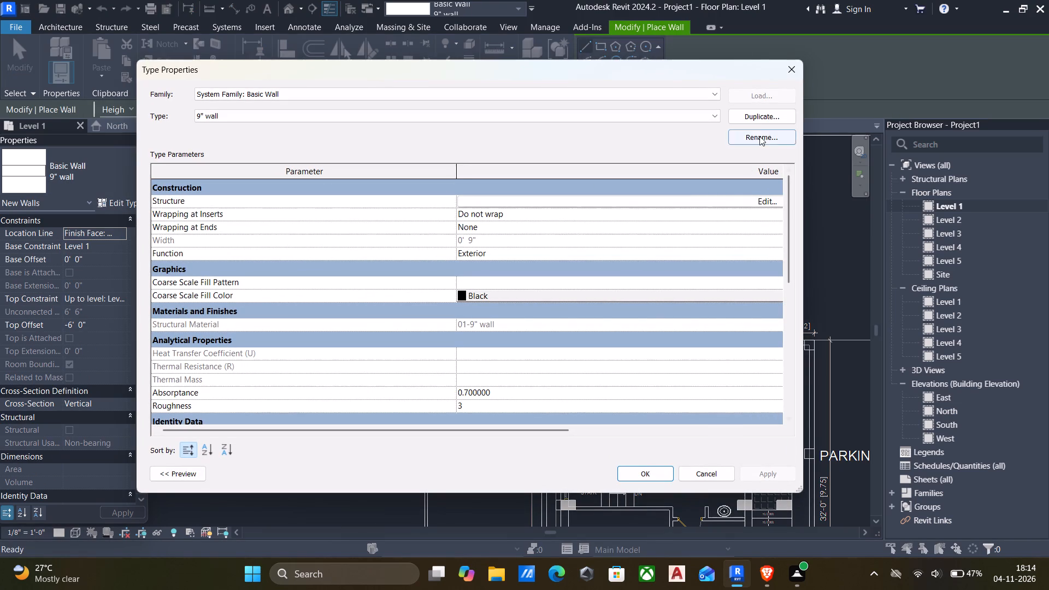
left_click(757, 119)
key("BackSpace")
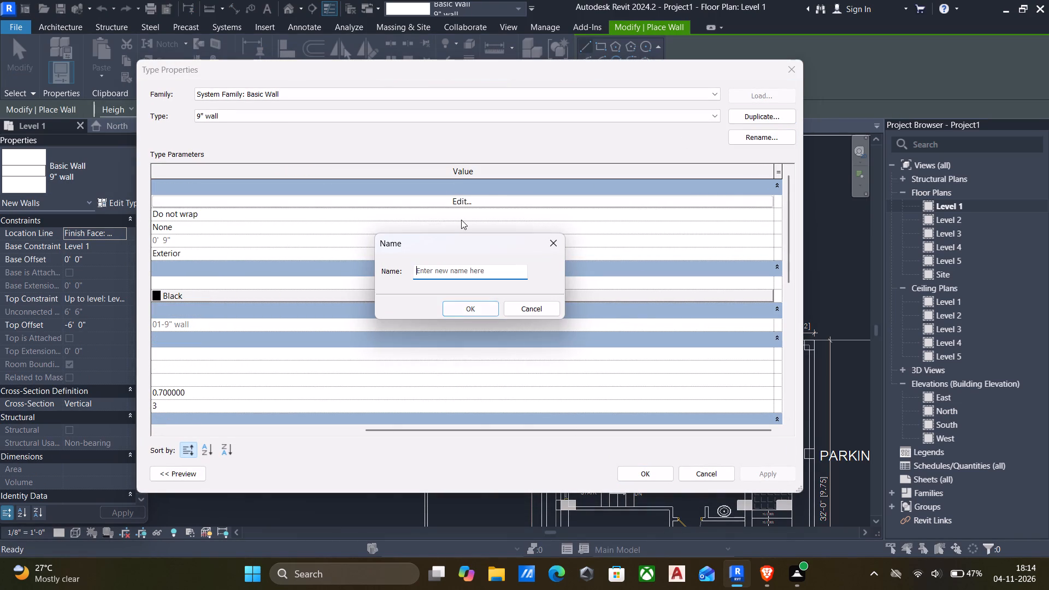
type("6\"")
key("space")
type("innr wall")
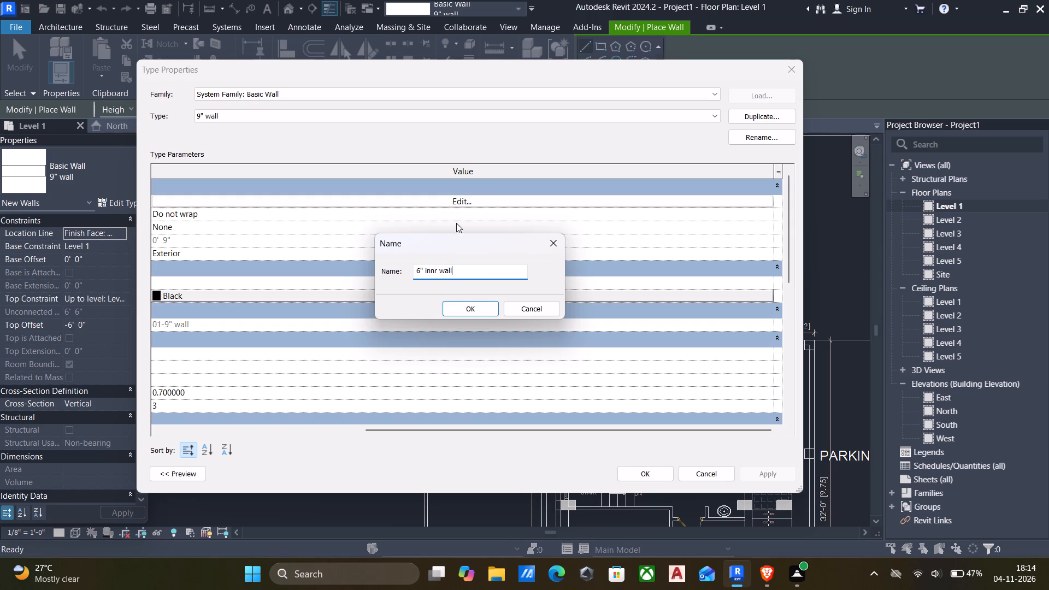
left_click(461, 305)
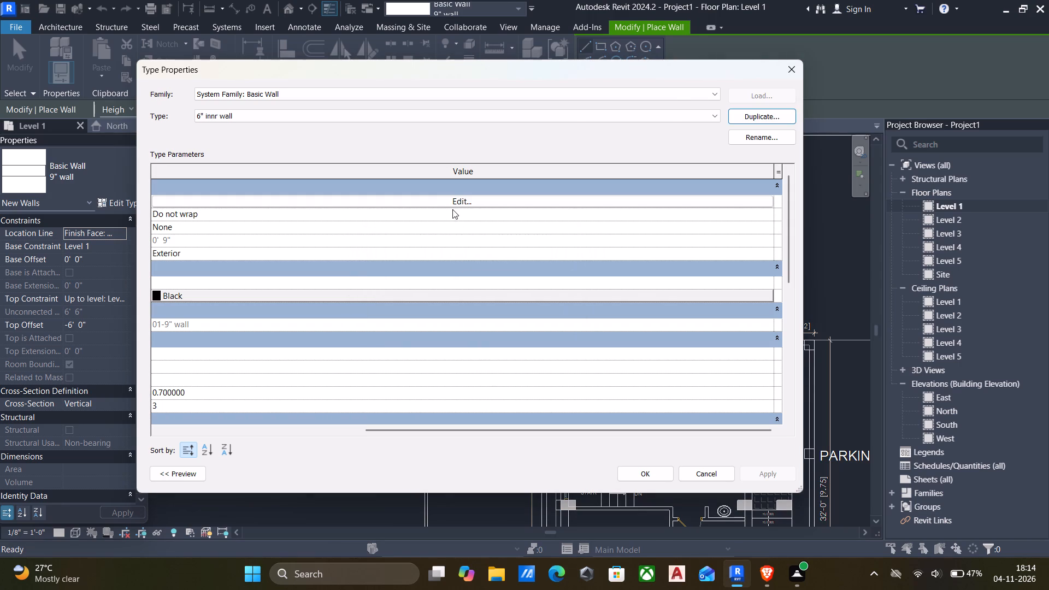
left_click(452, 204)
left_click(456, 201)
type("6\"")
key("Return")
left_click(613, 440)
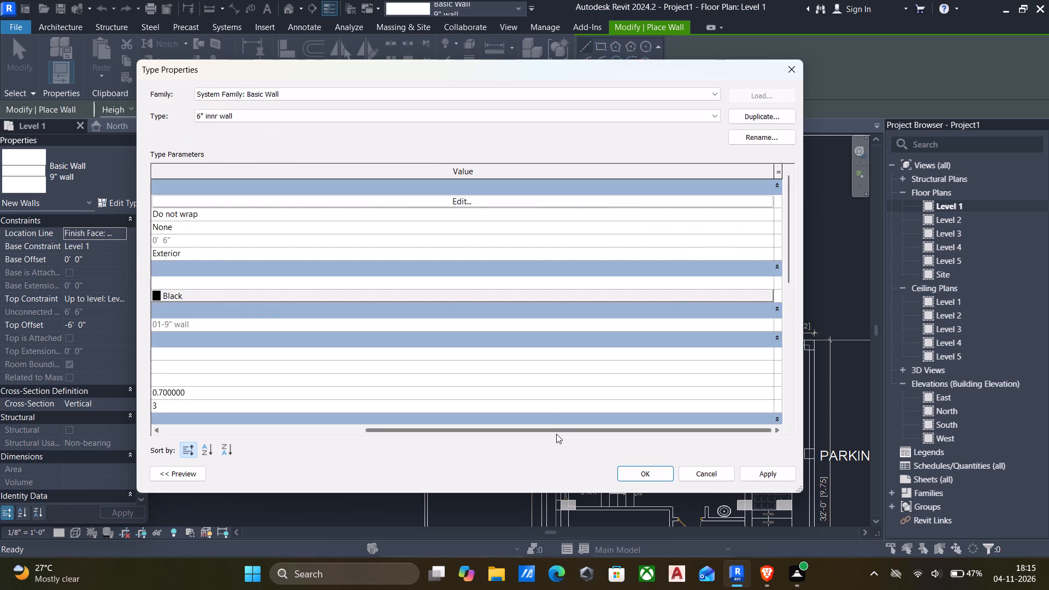
left_click(757, 475)
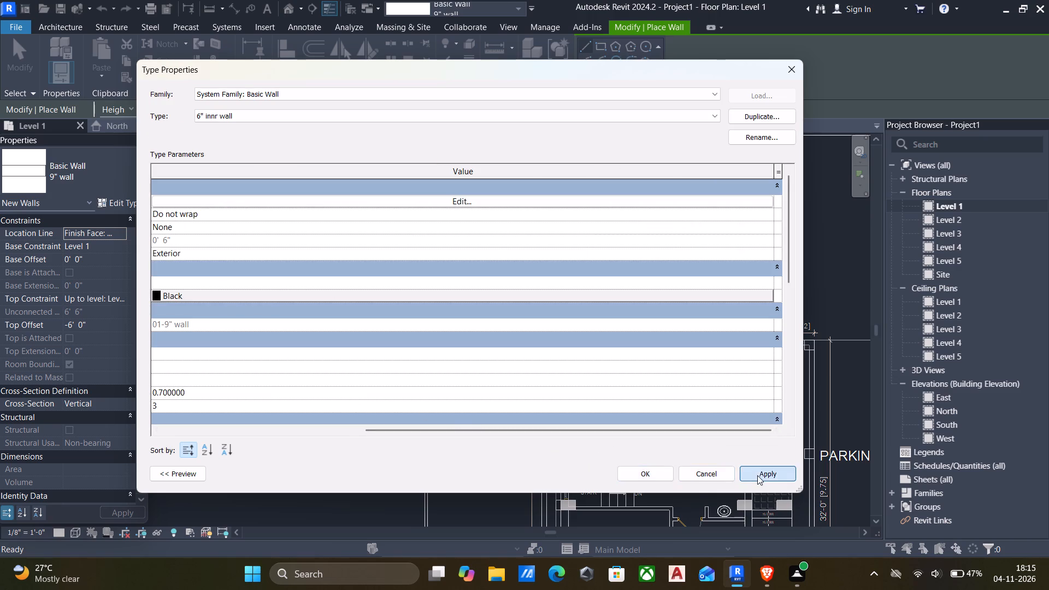
left_click(658, 479)
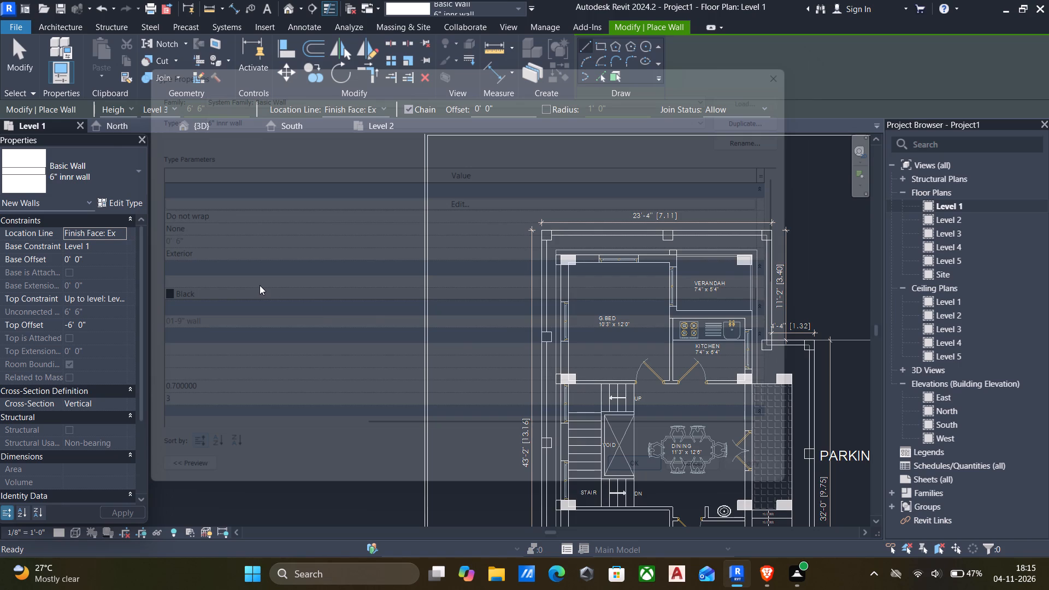
Draw a "6" innr wall" about 10'-3" long between the guest bedroom and stair, from the exterior wall's inner face to the kitchen partition.
key("w")
key("a")
key("Escape")
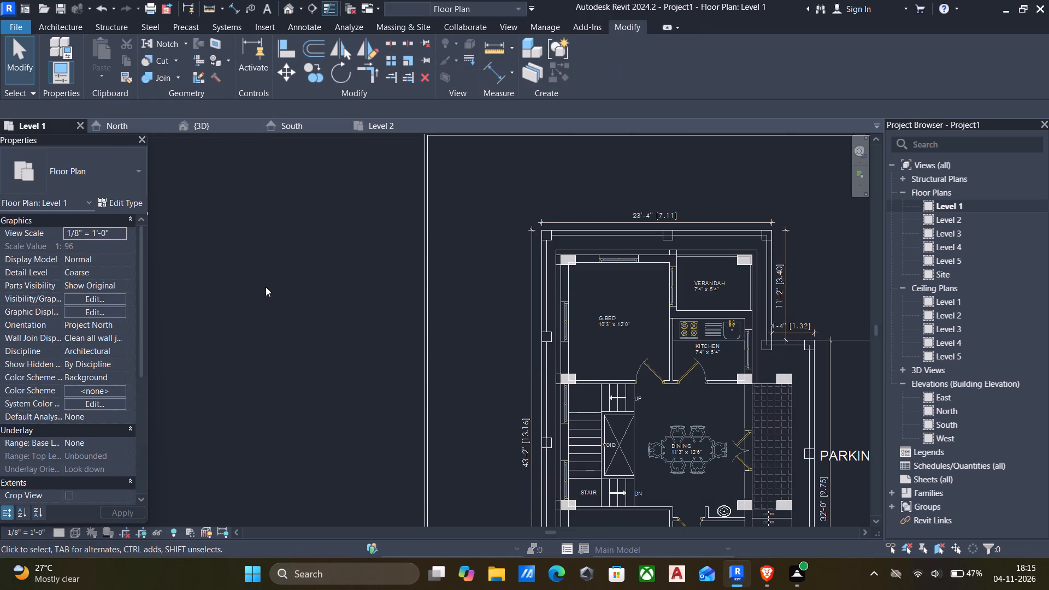
type("wa")
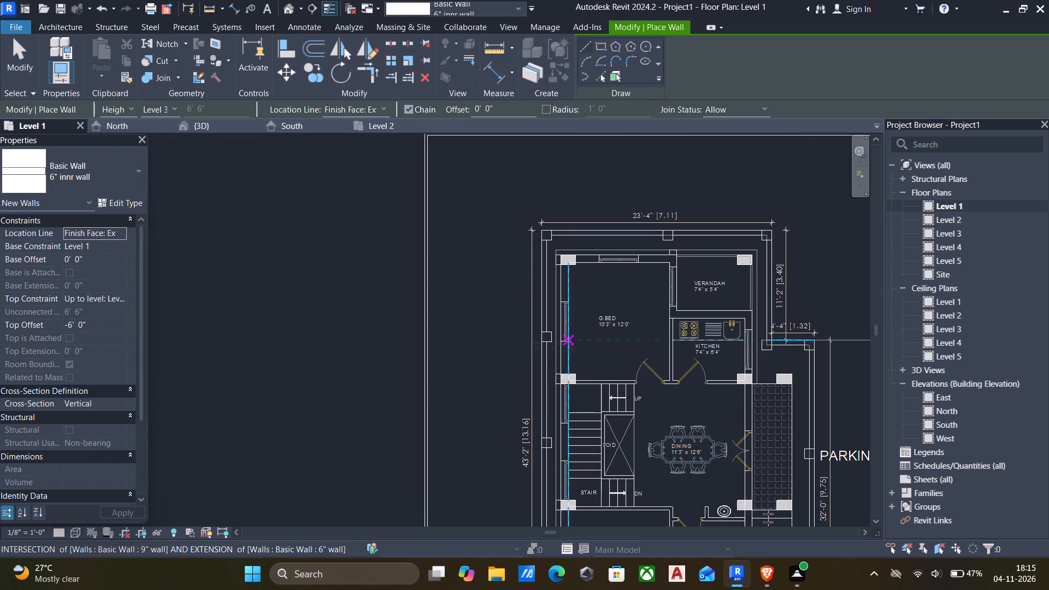
scroll(665, 262, "up", 5)
scroll(667, 326, "down", 1)
middle_click_drag(668, 340, 672, 273)
middle_click_drag(567, 358, 598, 309)
scroll(545, 369, "up", 12)
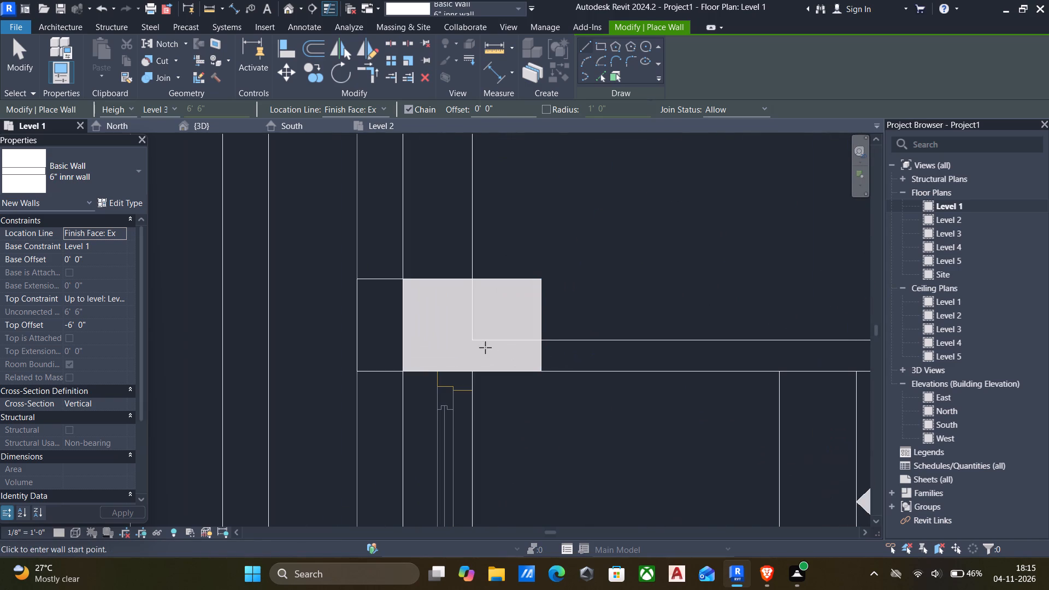
left_click(473, 343)
scroll(575, 350, "down", 6)
middle_click_drag(608, 351, 579, 344)
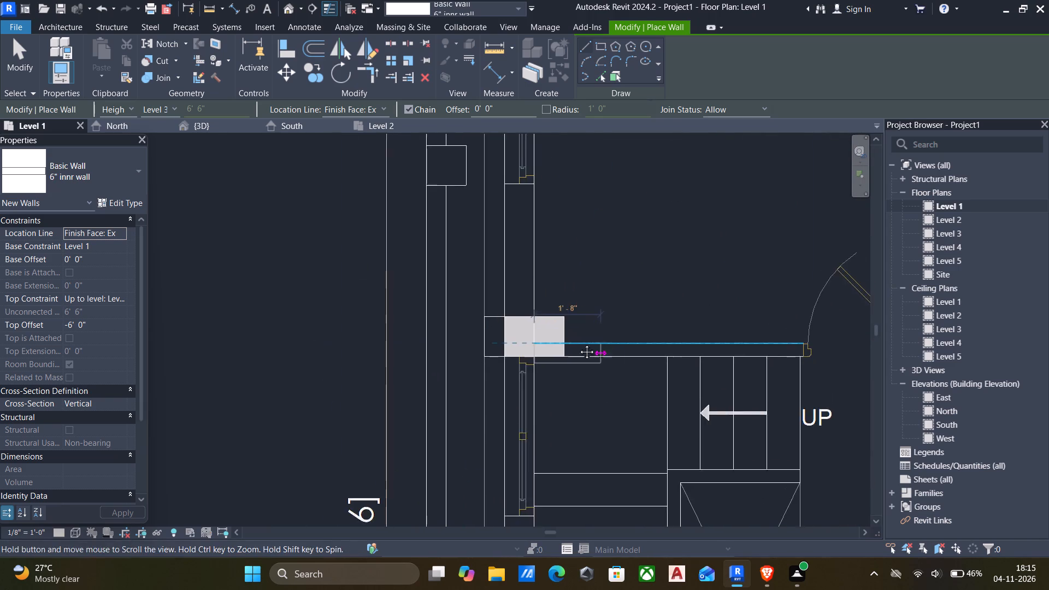
middle_click_drag(579, 344, 439, 337)
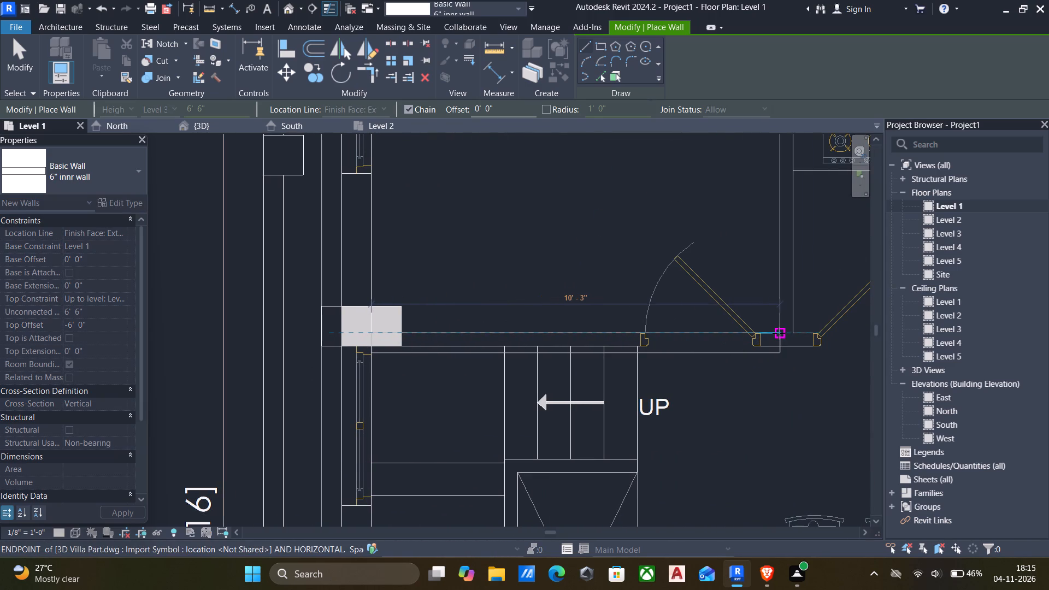
scroll(779, 333, "up", 4)
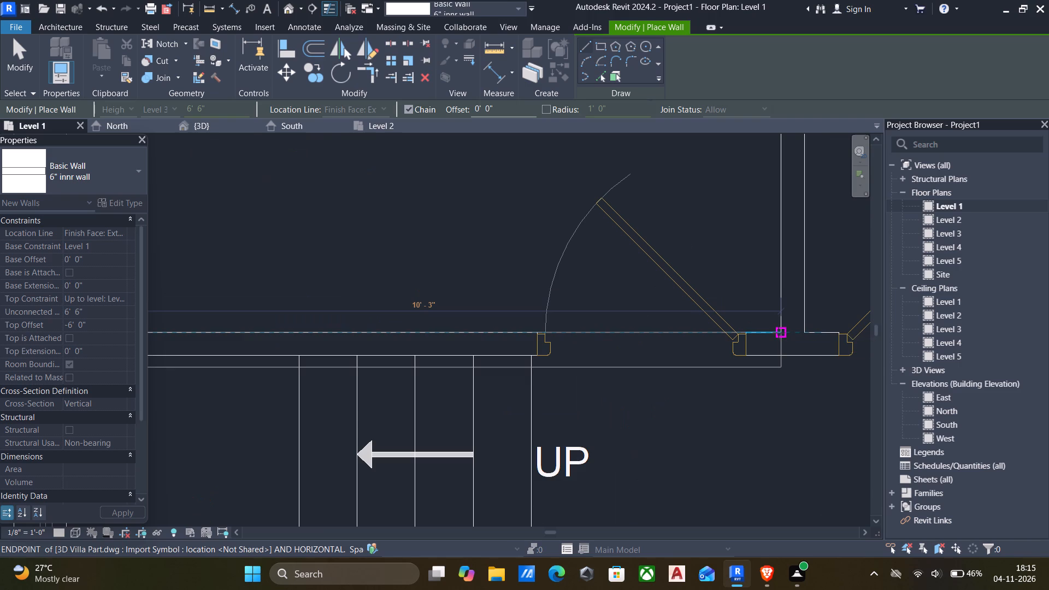
left_click(779, 333)
key("Escape")
key("Escape")
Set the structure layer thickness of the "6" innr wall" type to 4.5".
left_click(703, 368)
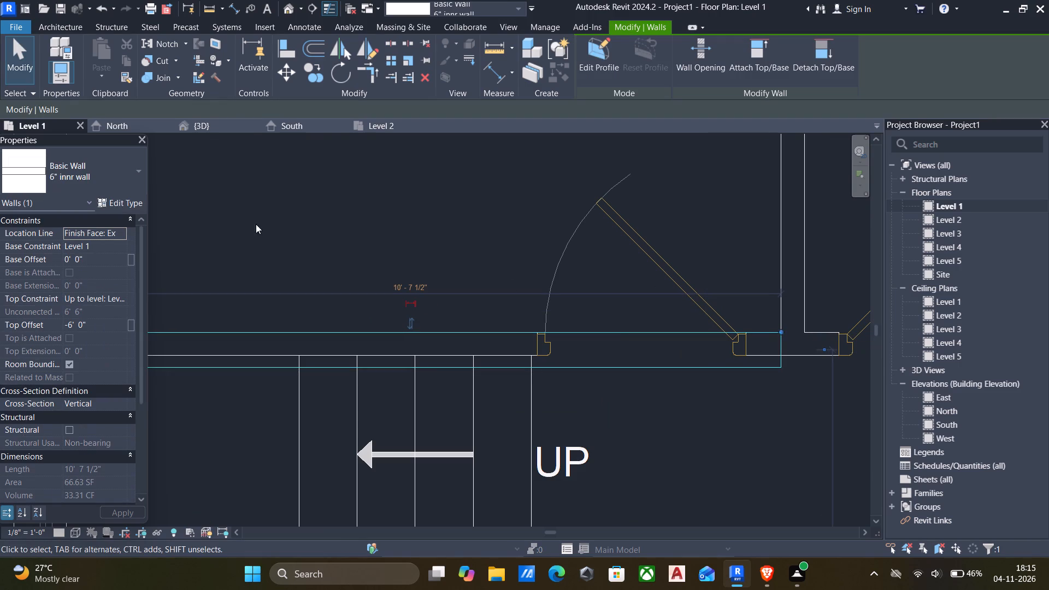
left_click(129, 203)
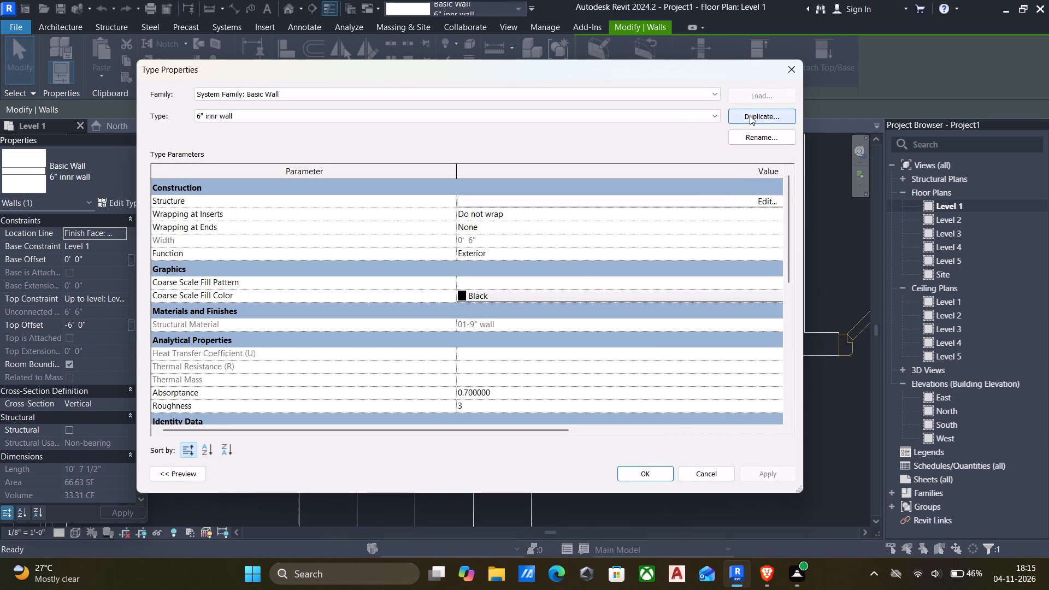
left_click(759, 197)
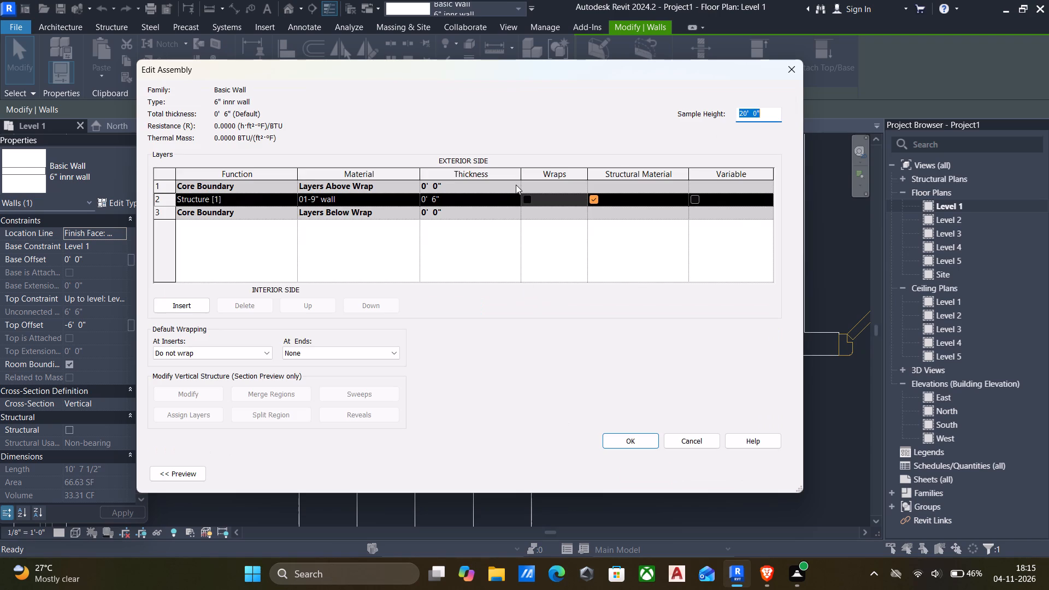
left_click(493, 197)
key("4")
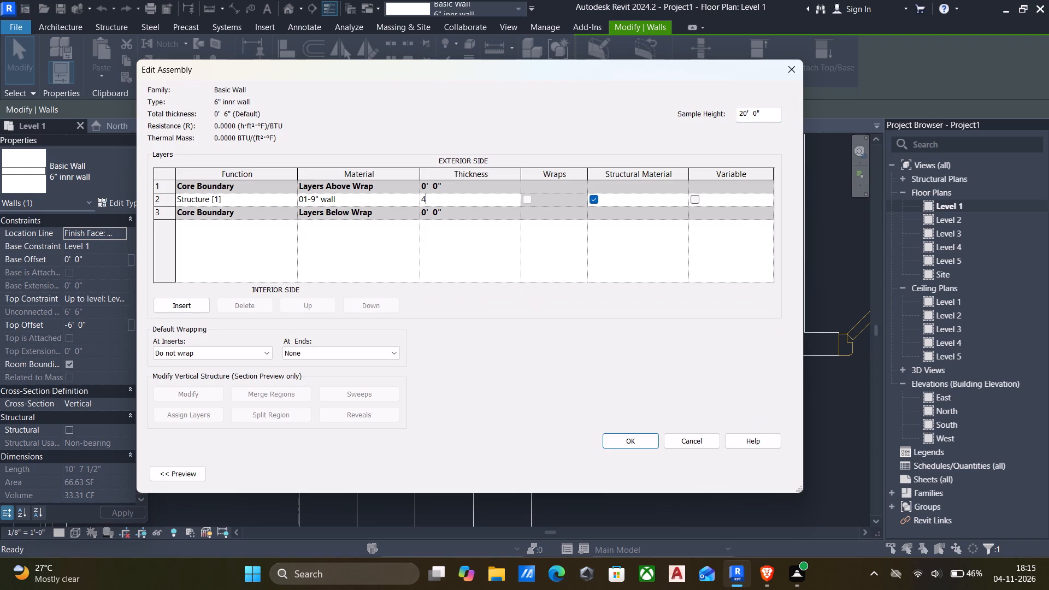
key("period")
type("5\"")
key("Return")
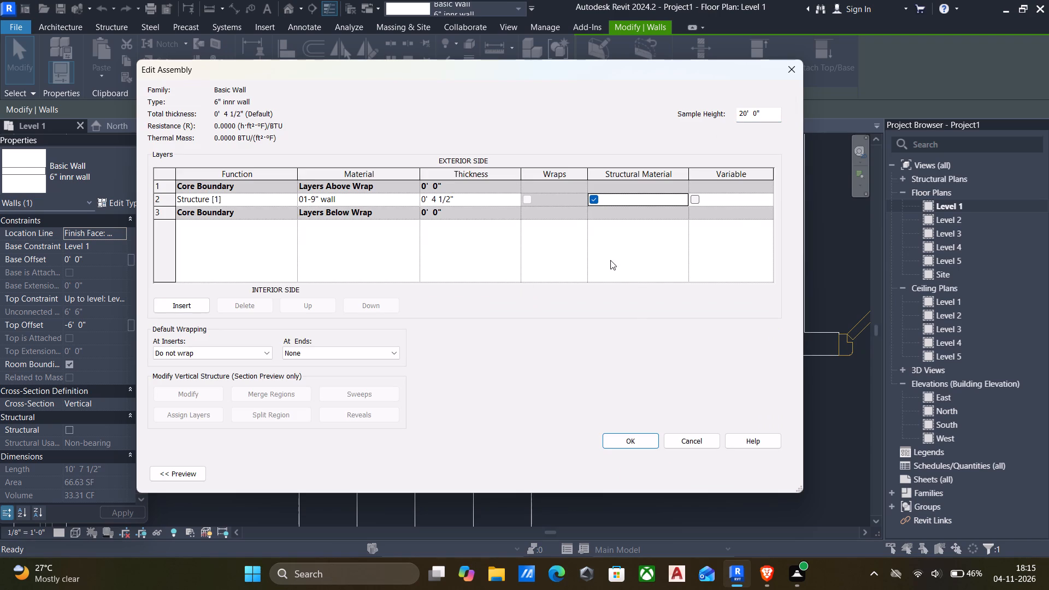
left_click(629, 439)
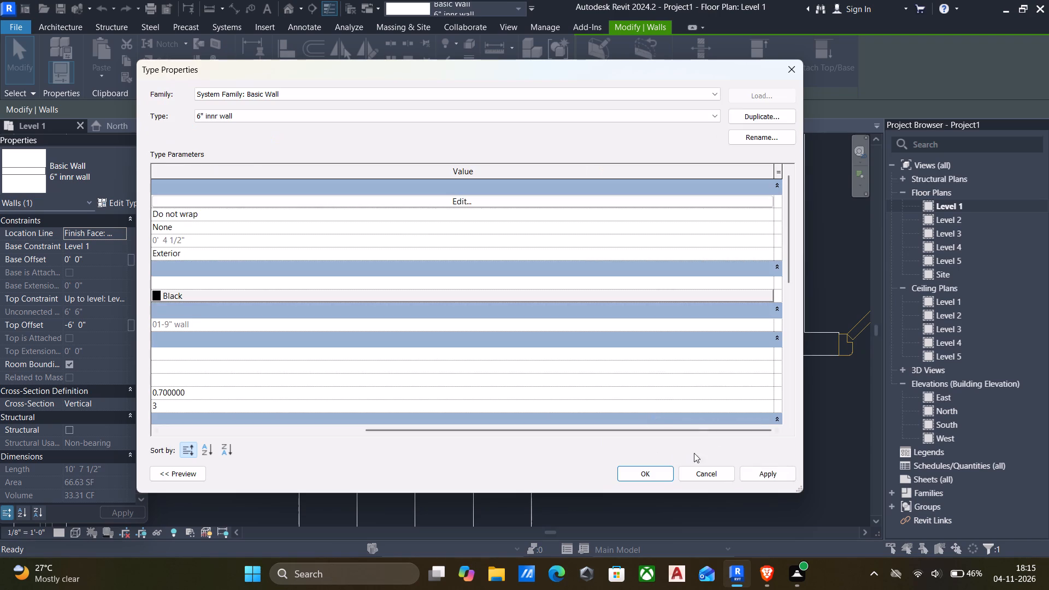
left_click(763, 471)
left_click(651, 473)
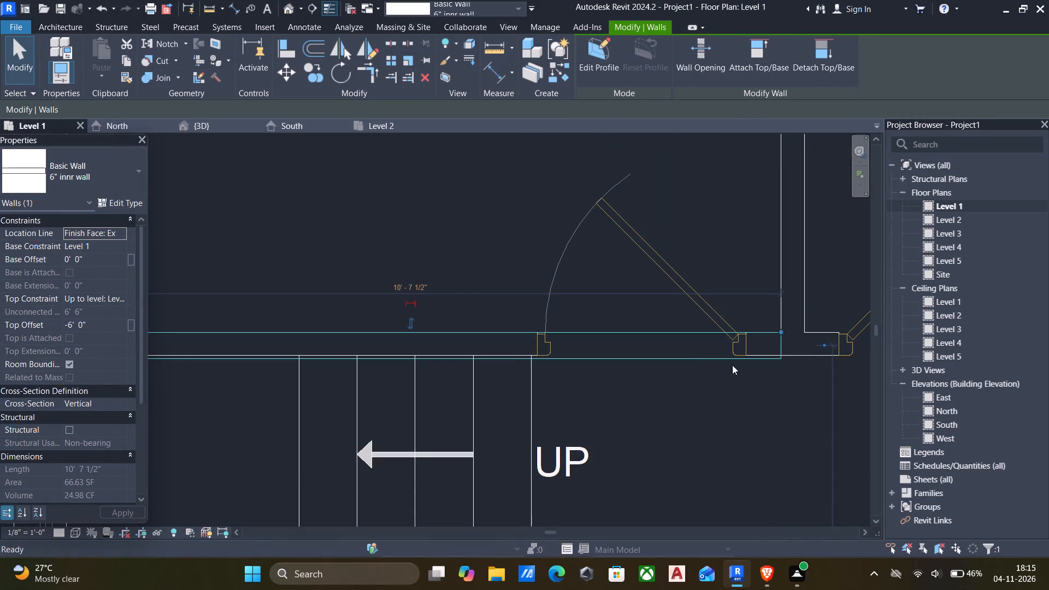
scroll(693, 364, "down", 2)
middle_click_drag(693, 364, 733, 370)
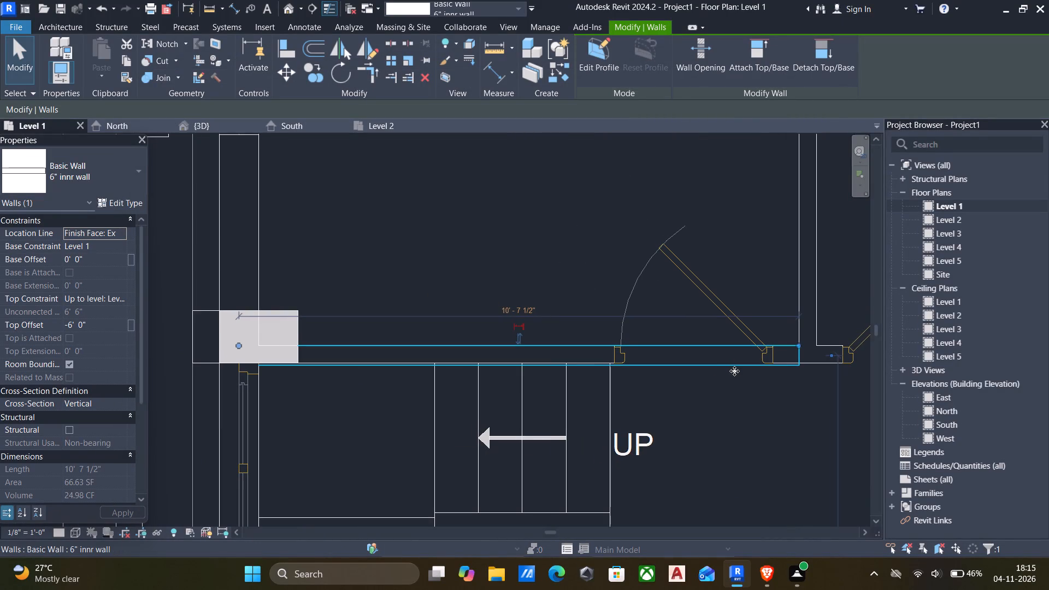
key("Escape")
Measure the CAD wall's thickness between the bedroom and kitchen doors with an aligned dimension.
scroll(704, 358, "down", 2)
middle_click_drag(705, 358, 473, 324)
scroll(601, 327, "up", 5)
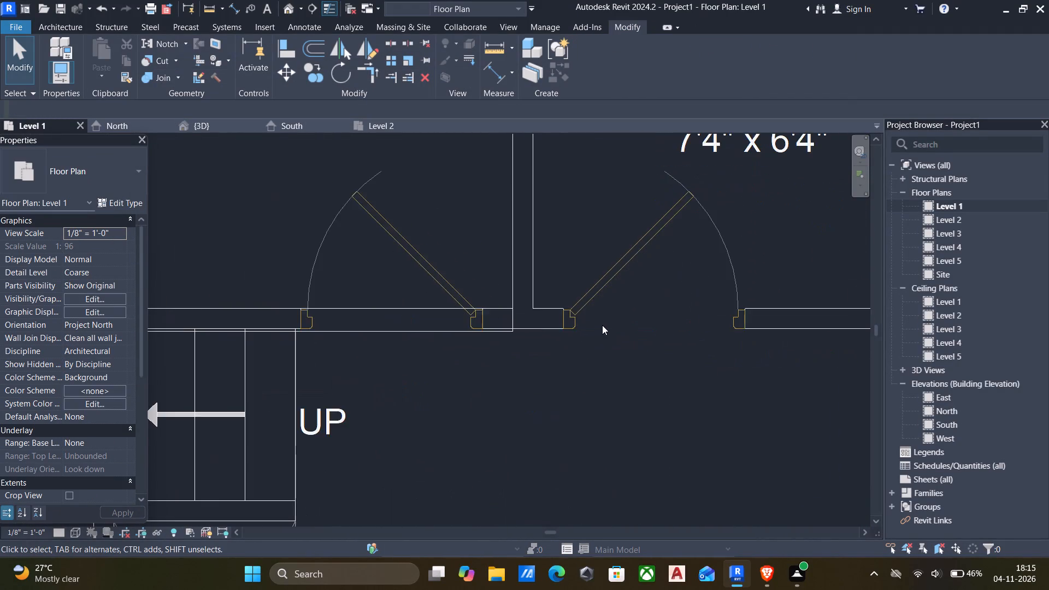
type("di")
scroll(587, 305, "up", 5)
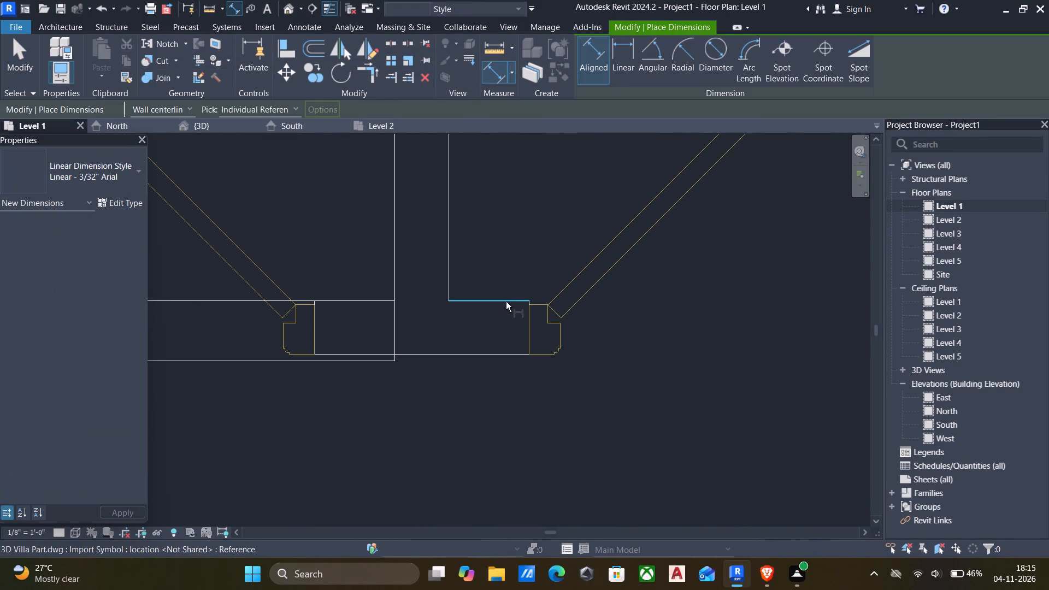
left_click(506, 302)
left_click(496, 356)
scroll(537, 355, "down", 4)
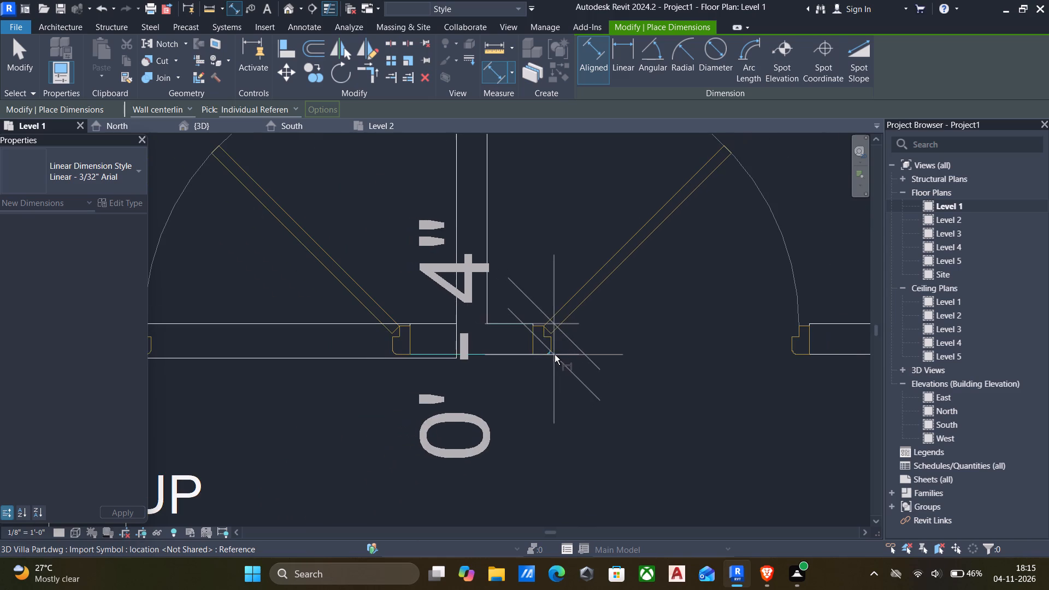
key("Escape")
key("Escape")
Set the structure layer thickness of the "6" innr wall" type to 4".
left_click(384, 363)
scroll(449, 358, "down", 6)
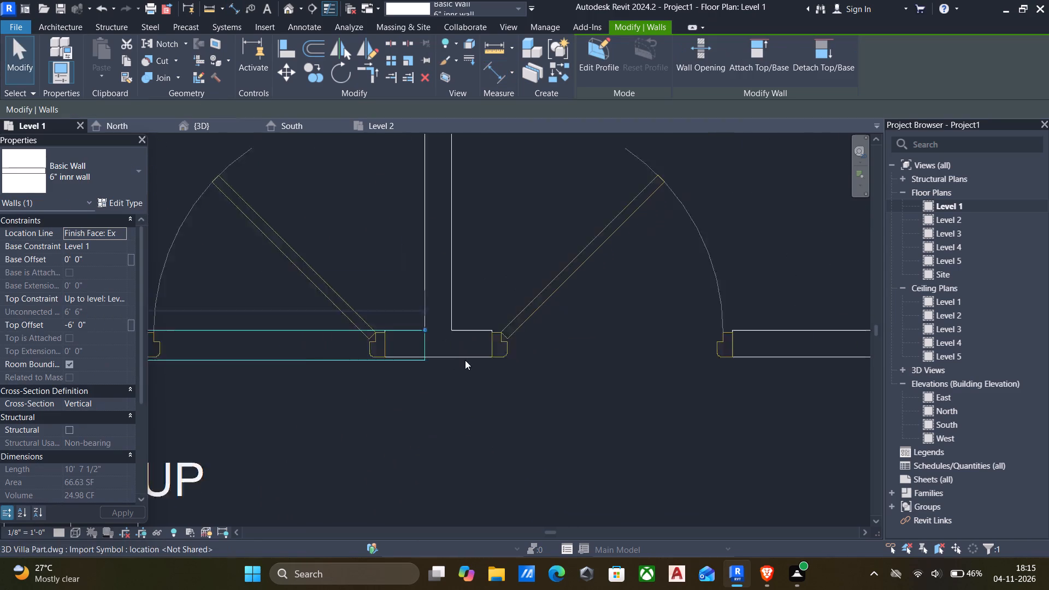
middle_click_drag(468, 361, 705, 358)
left_click(119, 206)
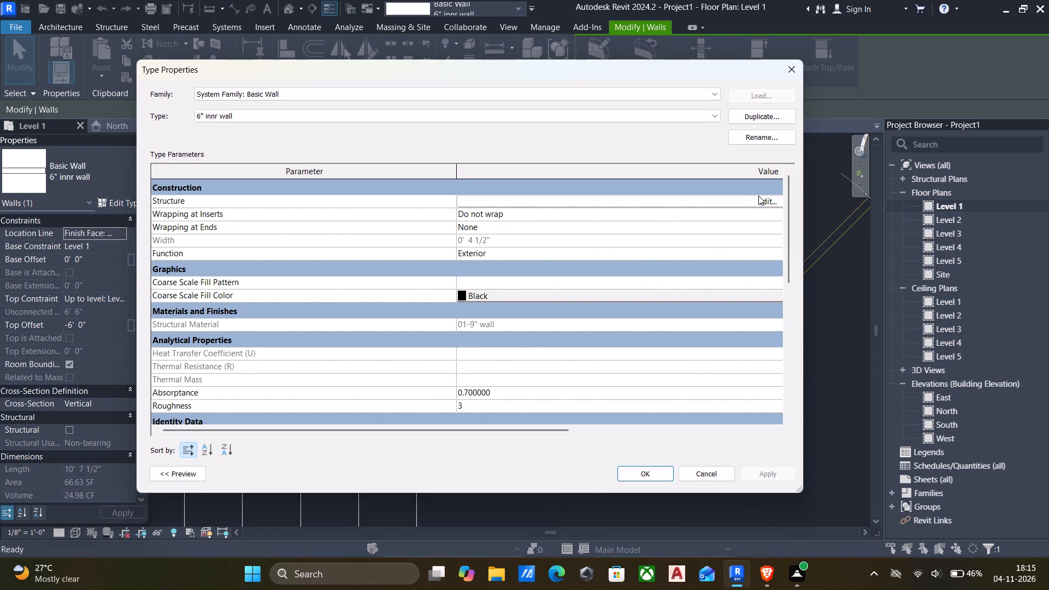
left_click(758, 199)
left_click(466, 197)
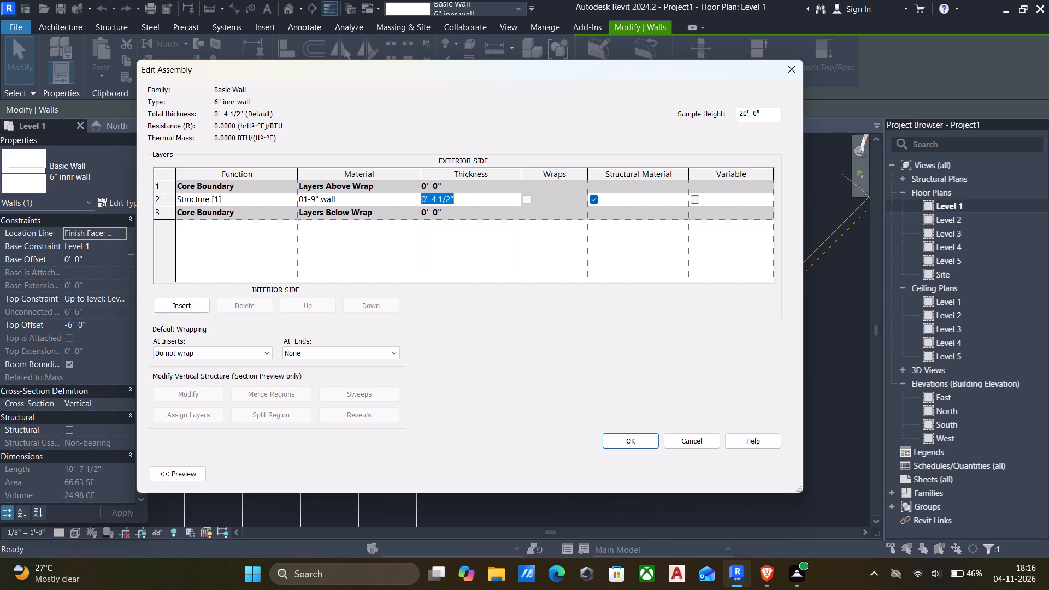
type("4\"")
key("Return")
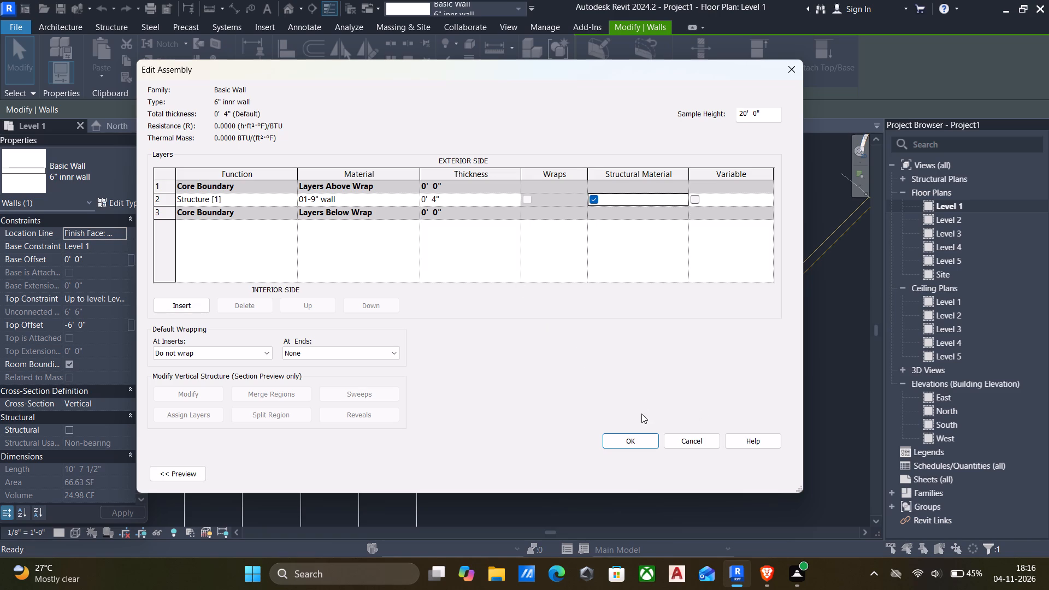
left_click(643, 440)
left_click(769, 472)
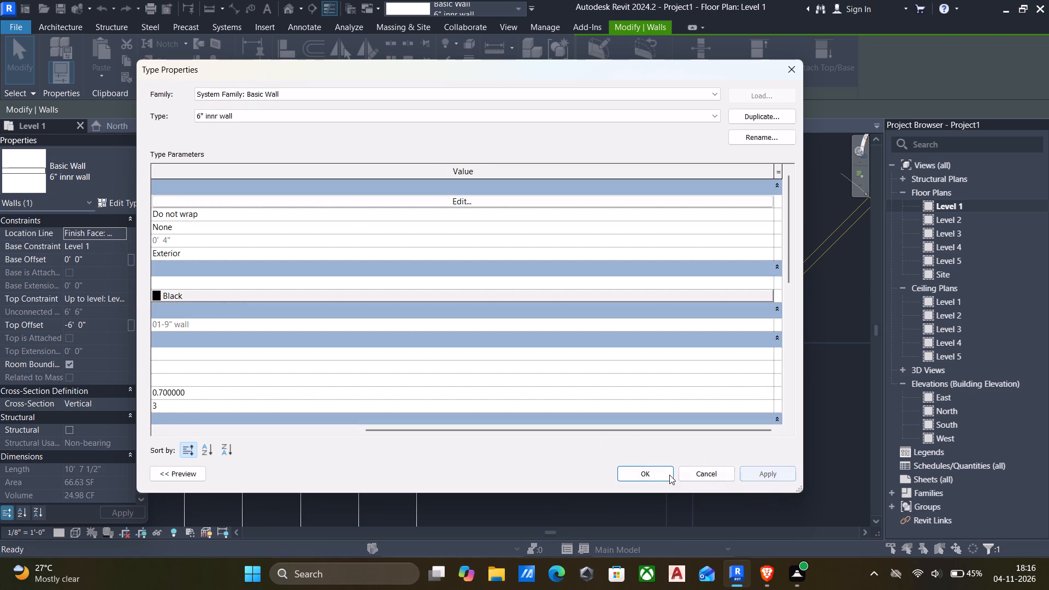
left_click(649, 472)
scroll(622, 434, "down", 3)
middle_click_drag(614, 408, 686, 411)
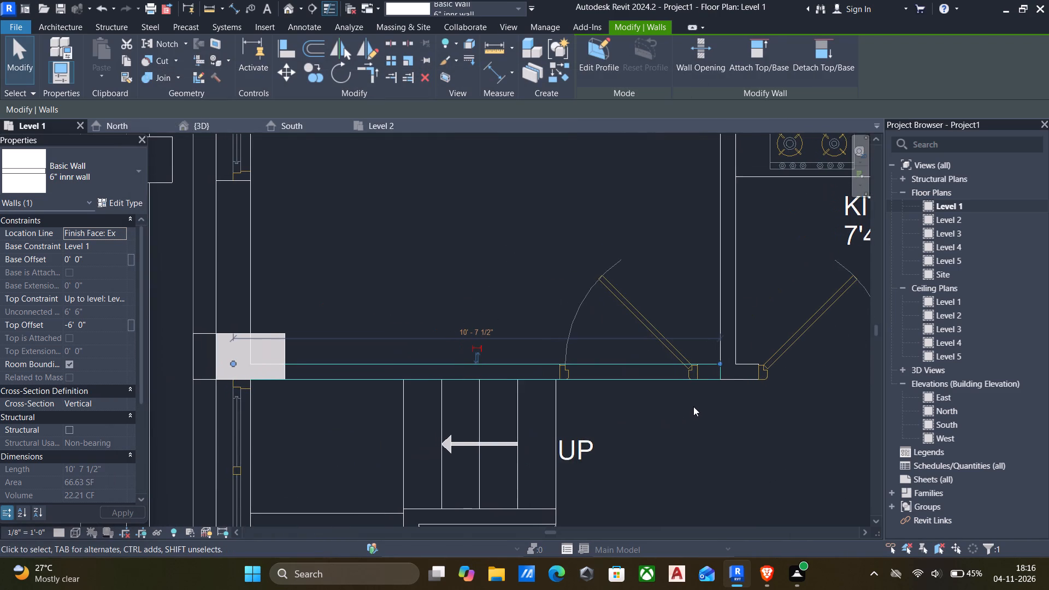
key("Escape")
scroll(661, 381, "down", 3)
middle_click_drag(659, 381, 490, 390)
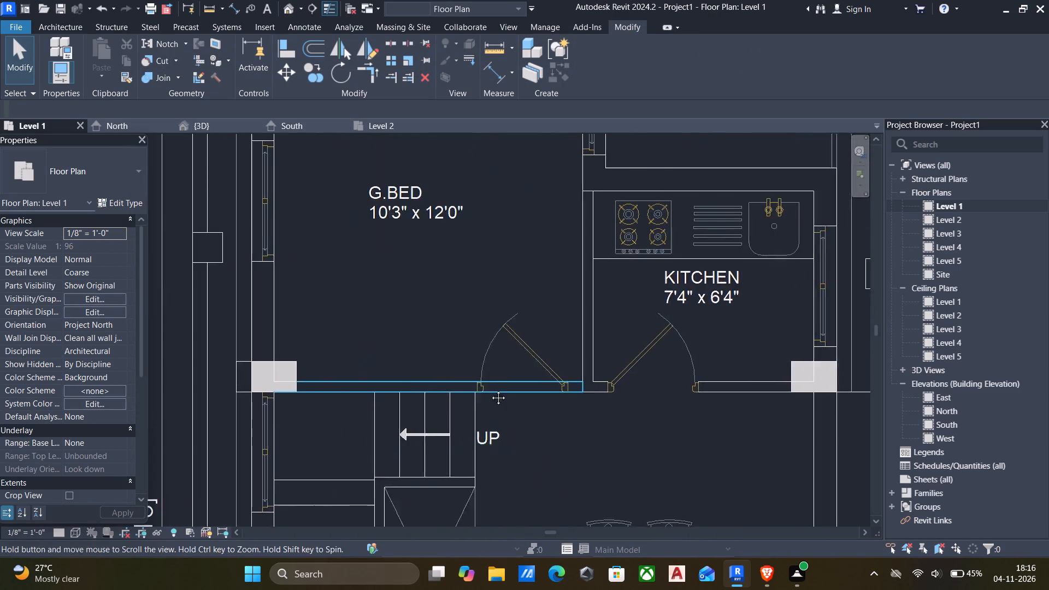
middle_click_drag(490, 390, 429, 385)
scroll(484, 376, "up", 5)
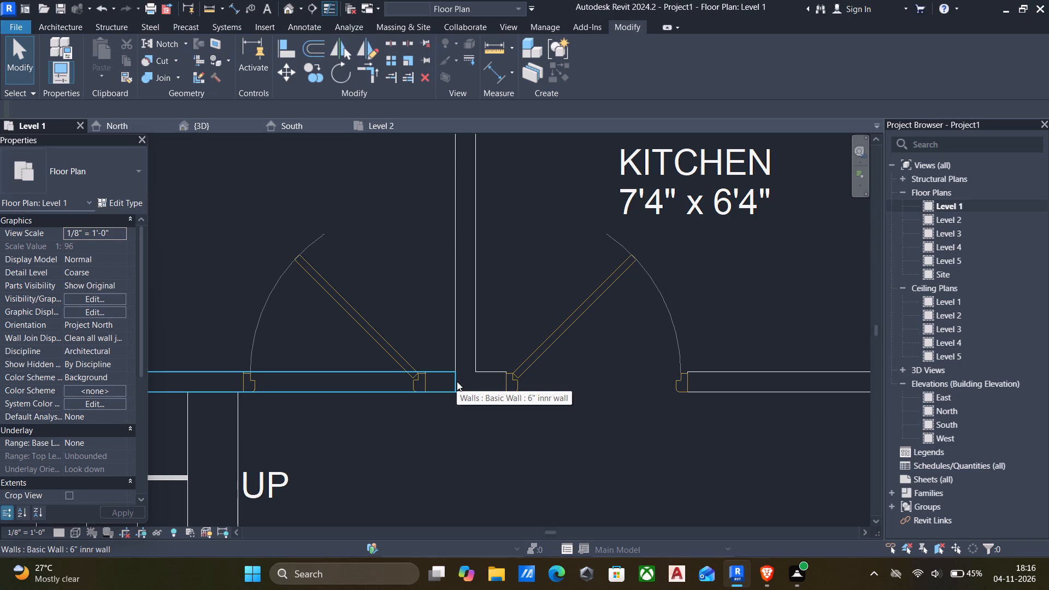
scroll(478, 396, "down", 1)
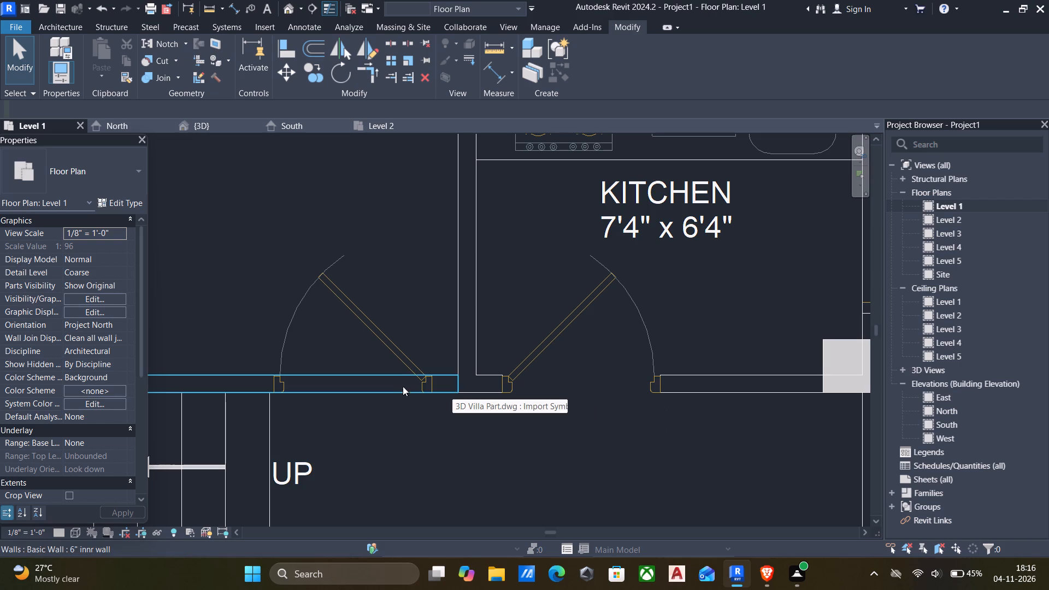
Extend the "6" innr wall" between the guest bedroom and stair past the kitchen door to the exterior wall's column, about 18'-8" long overall.
left_click(452, 382)
scroll(462, 382, "up", 4)
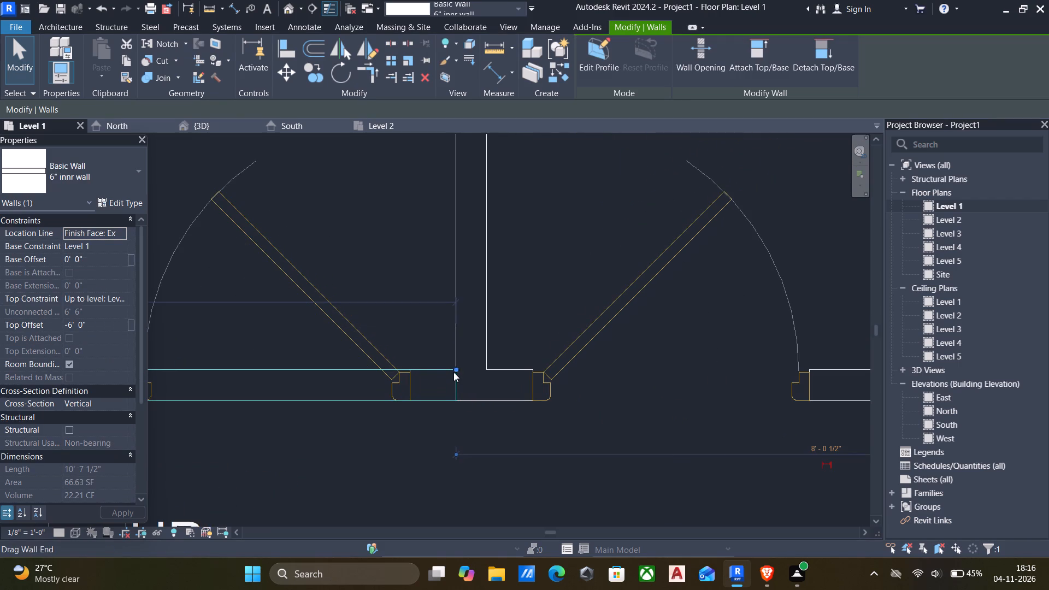
left_click_drag(456, 369, 473, 380)
scroll(508, 374, "down", 5)
middle_click_drag(510, 375, 392, 373)
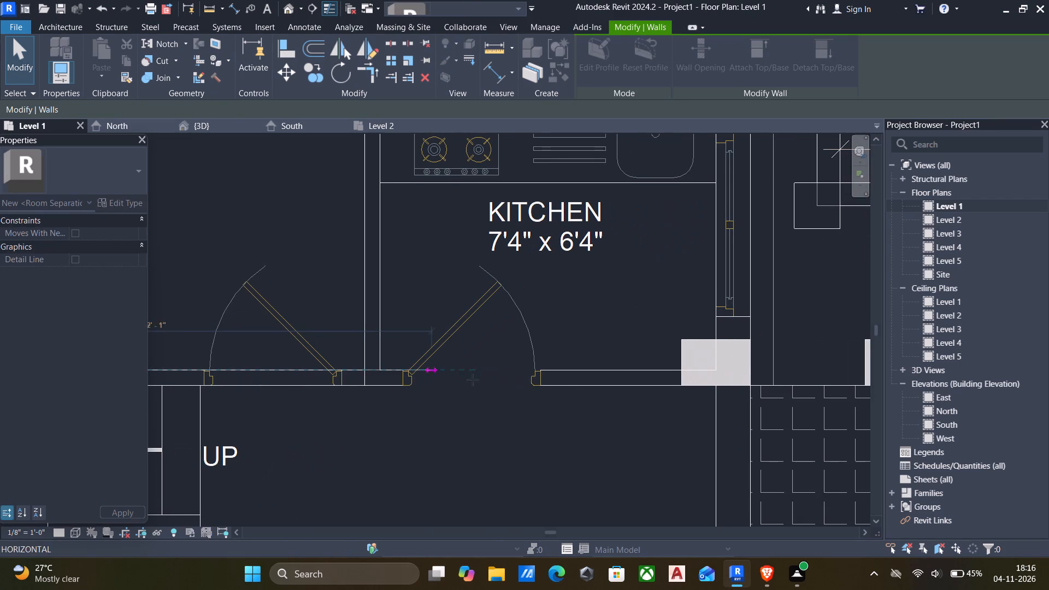
left_click_drag(473, 380, 748, 386)
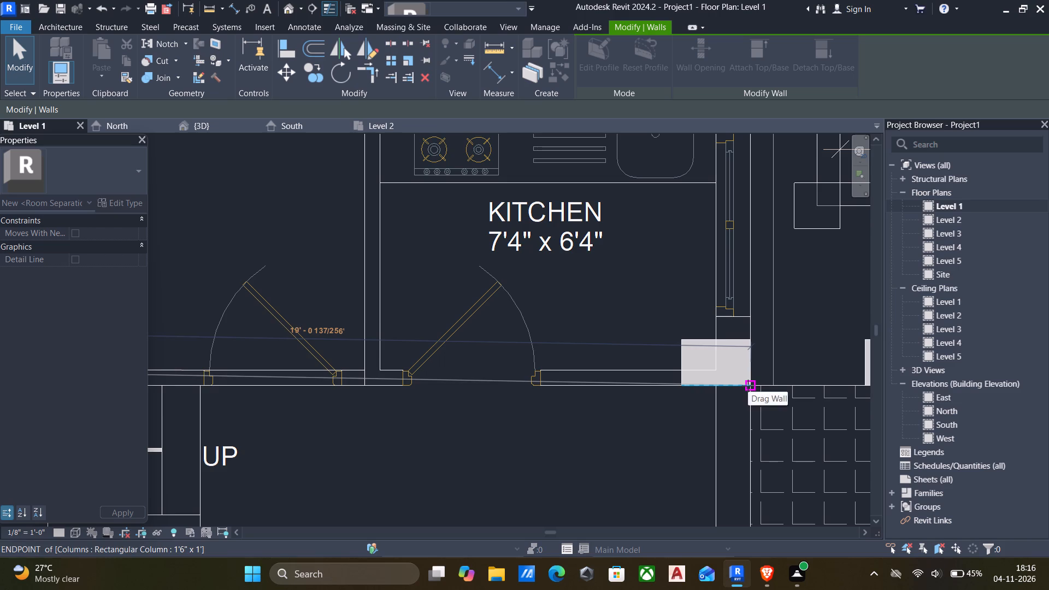
left_click_drag(748, 386, 749, 373)
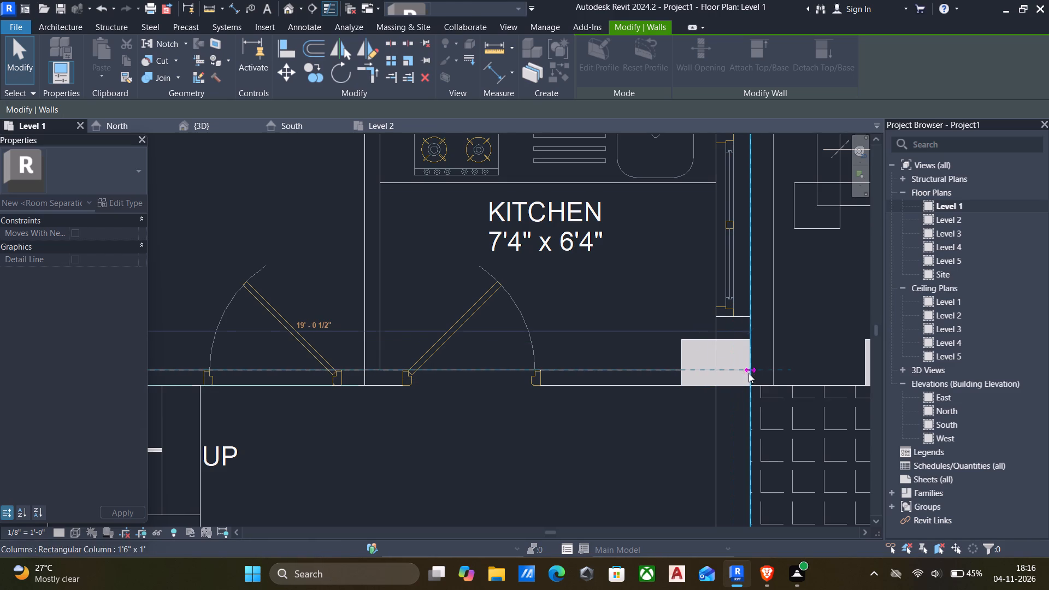
scroll(610, 415, "down", 6)
middle_click_drag(607, 419, 669, 419)
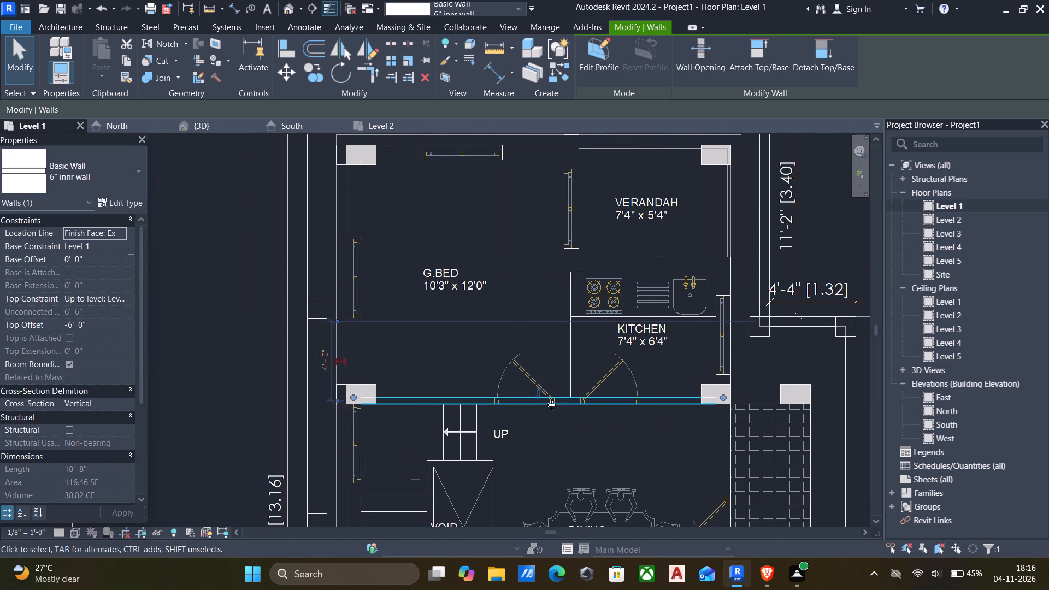
key("Escape")
Draw a "6" innr wall" about 6'-10 1/2" long between the guest bedroom and kitchen, from the 9" wall to the stair-side inner wall.
scroll(570, 406, "down", 6)
middle_click_drag(570, 408, 571, 425)
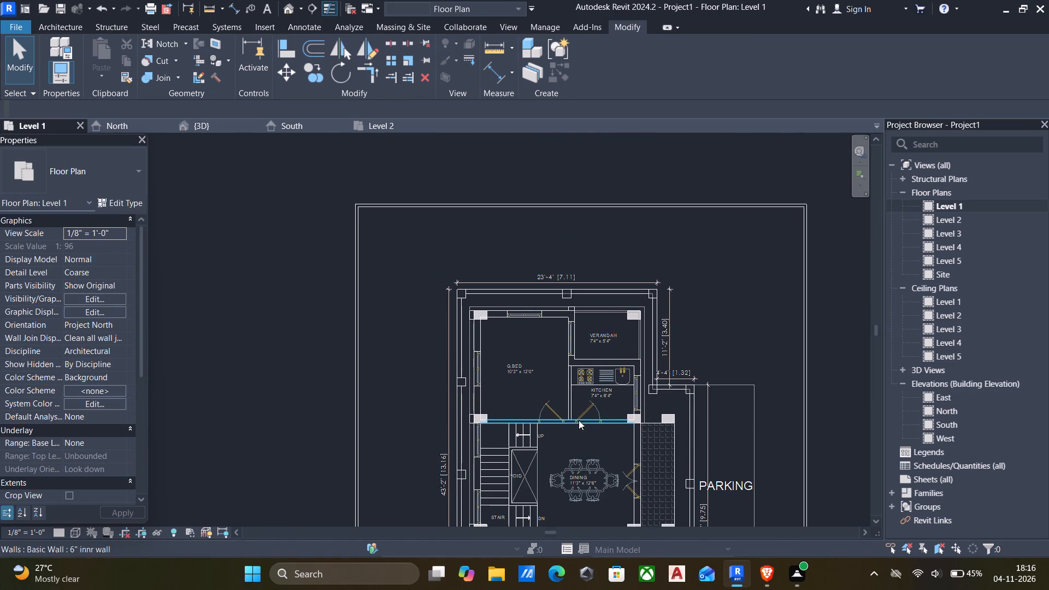
scroll(626, 419, "up", 5)
left_click(597, 424)
type("cs")
left_click(607, 340)
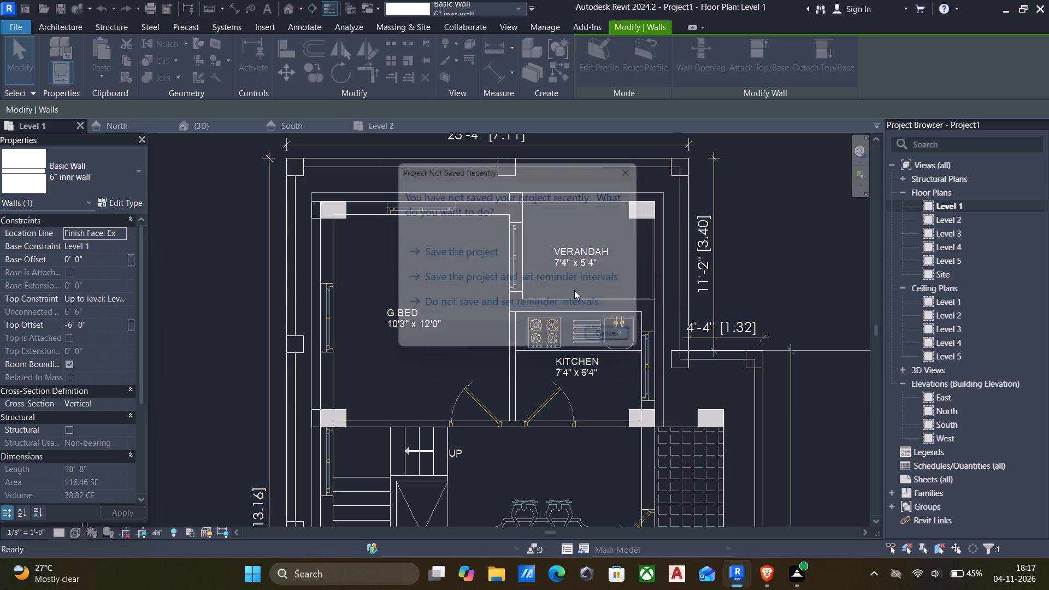
scroll(515, 217, "up", 5)
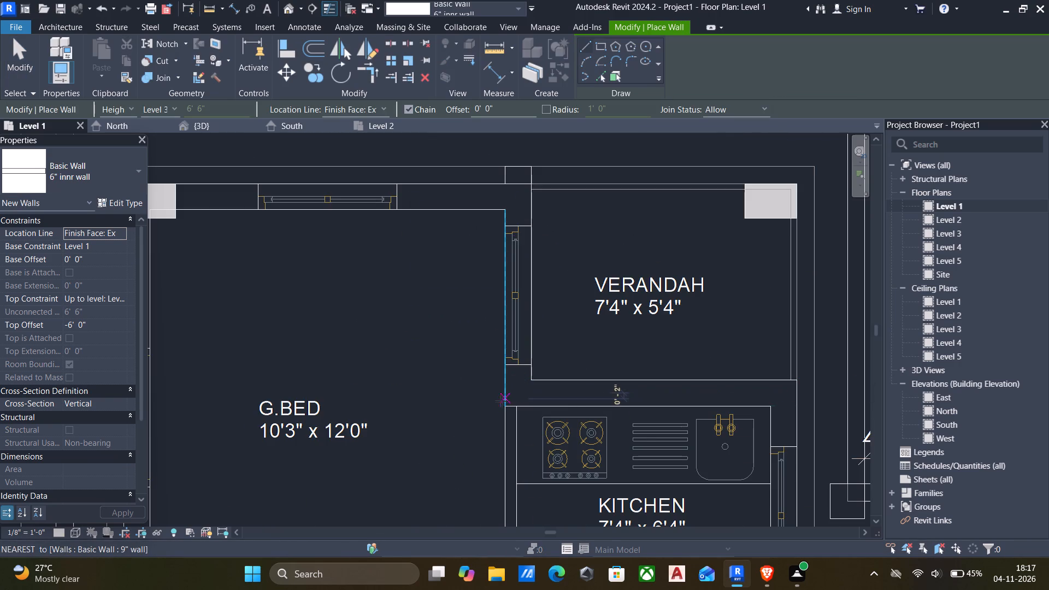
left_click(505, 408)
scroll(506, 445, "down", 4)
middle_click_drag(507, 436, 505, 395)
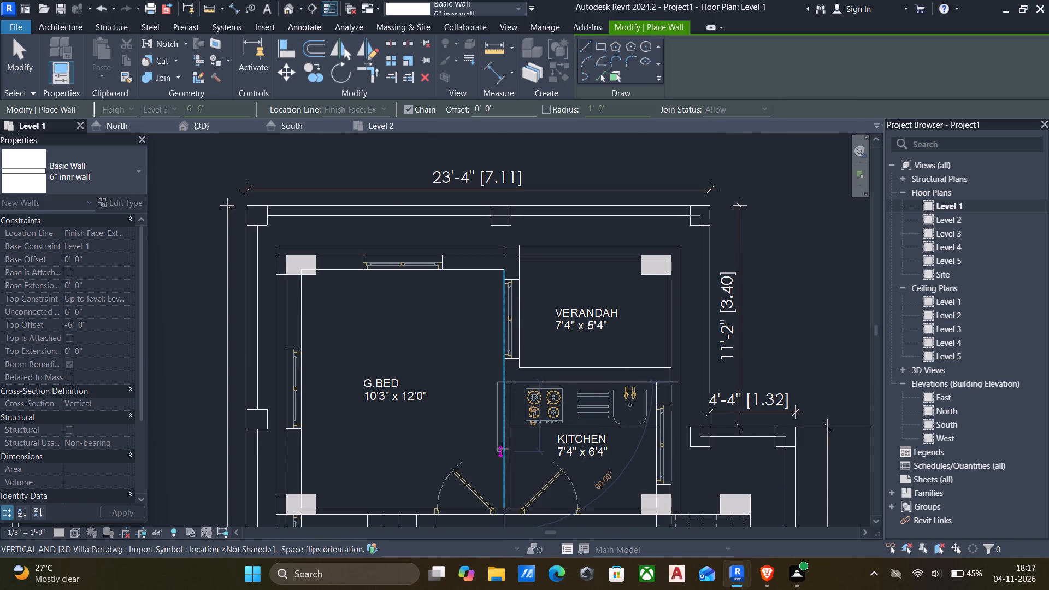
key("space")
scroll(499, 459, "down", 1)
middle_click_drag(499, 459, 506, 394)
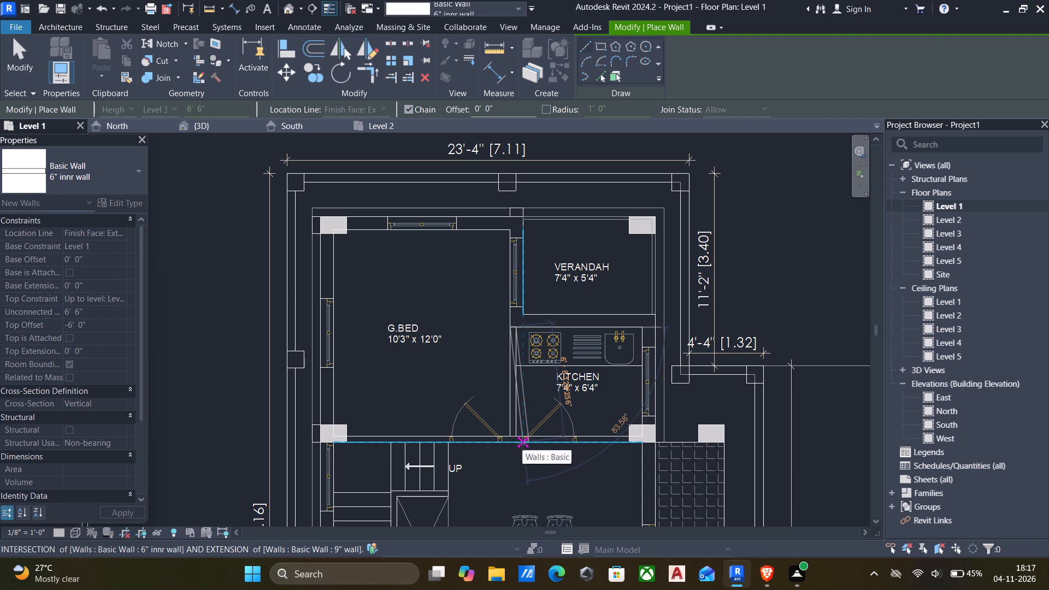
scroll(524, 445, "up", 3)
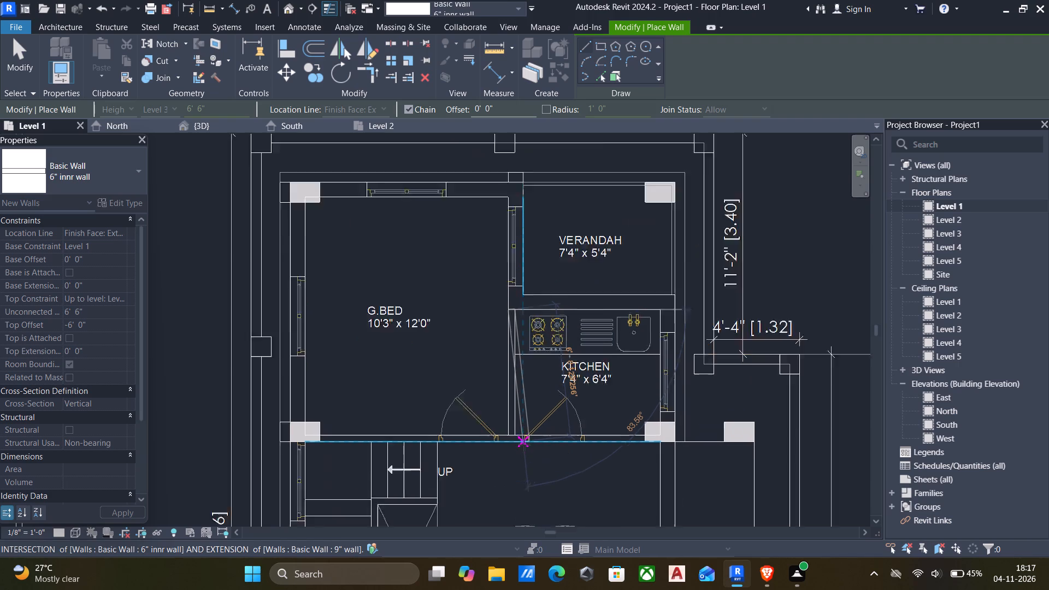
scroll(524, 445, "up", 2)
left_click(498, 427)
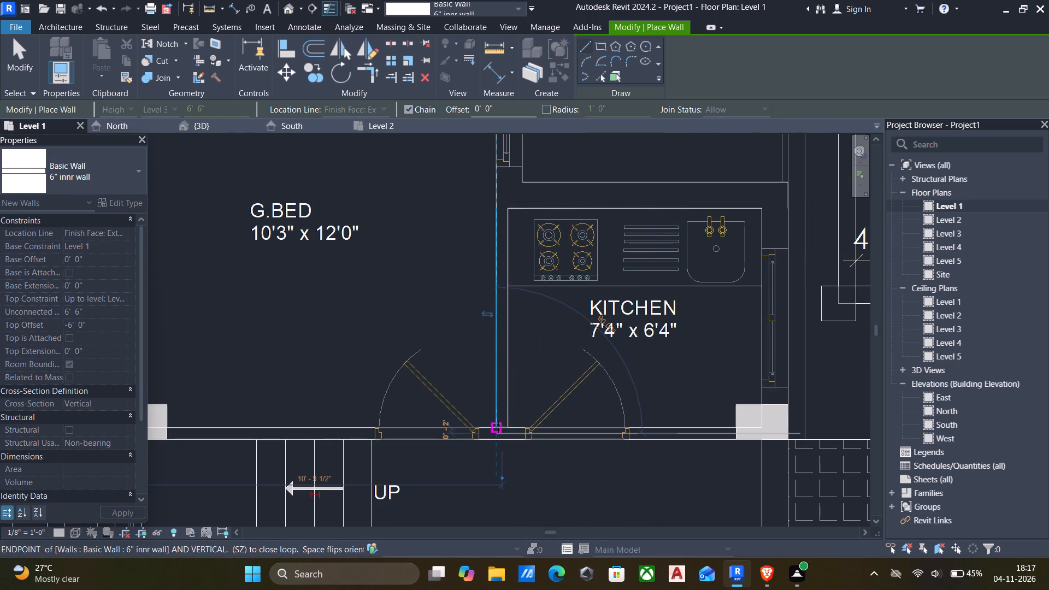
key("Escape")
key("Escape")
left_click(507, 415)
key("Escape")
scroll(503, 430, "down", 5)
middle_click_drag(503, 430, 534, 393)
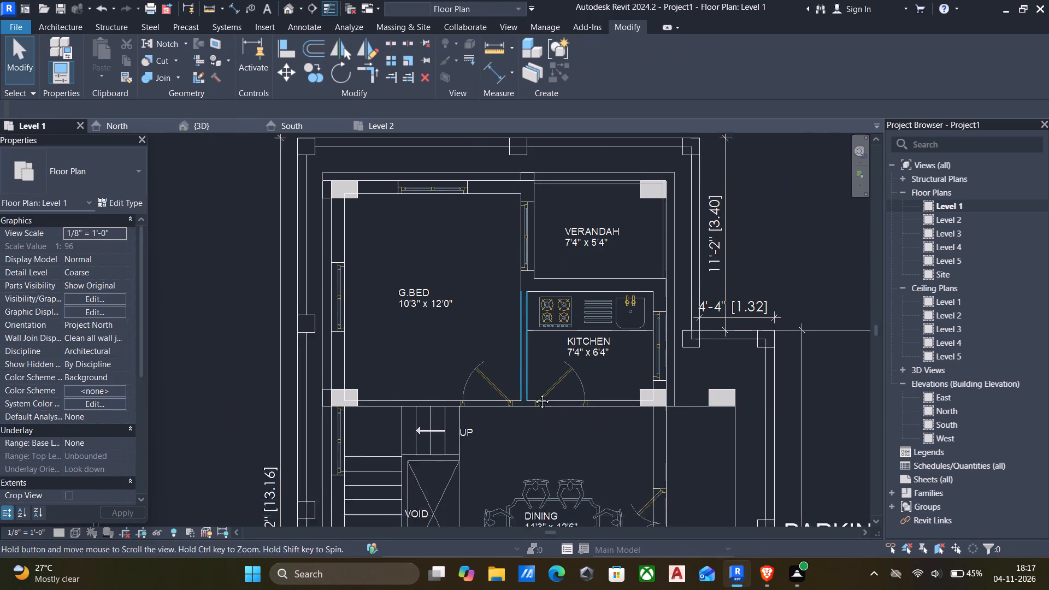
middle_click_drag(534, 393, 535, 392)
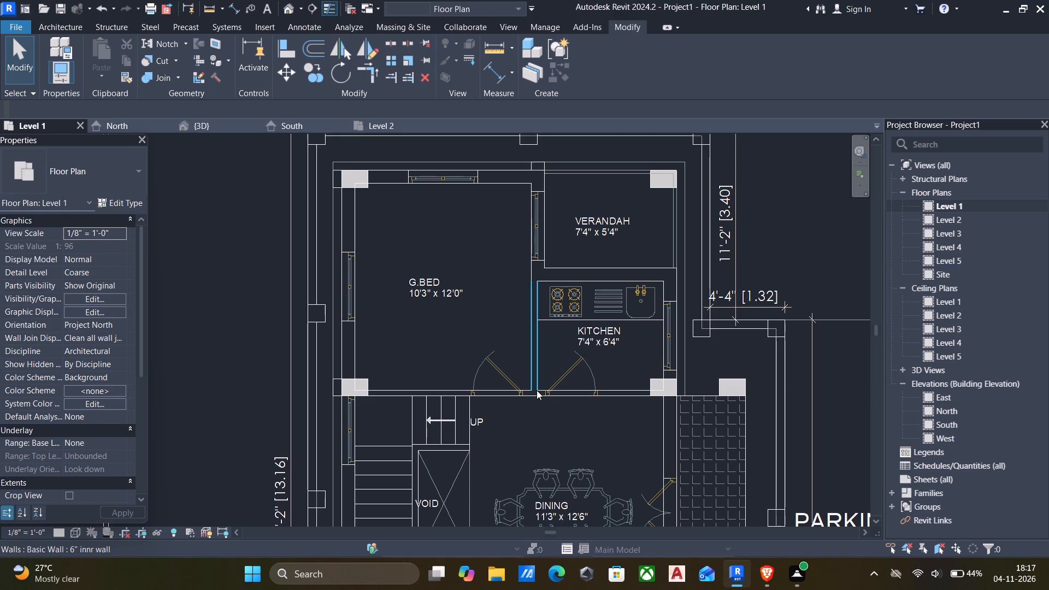
Inspect the junction of the guest bedroom–kitchen partition with the inner wall along the stair and dining area.
scroll(444, 390, "down", 2)
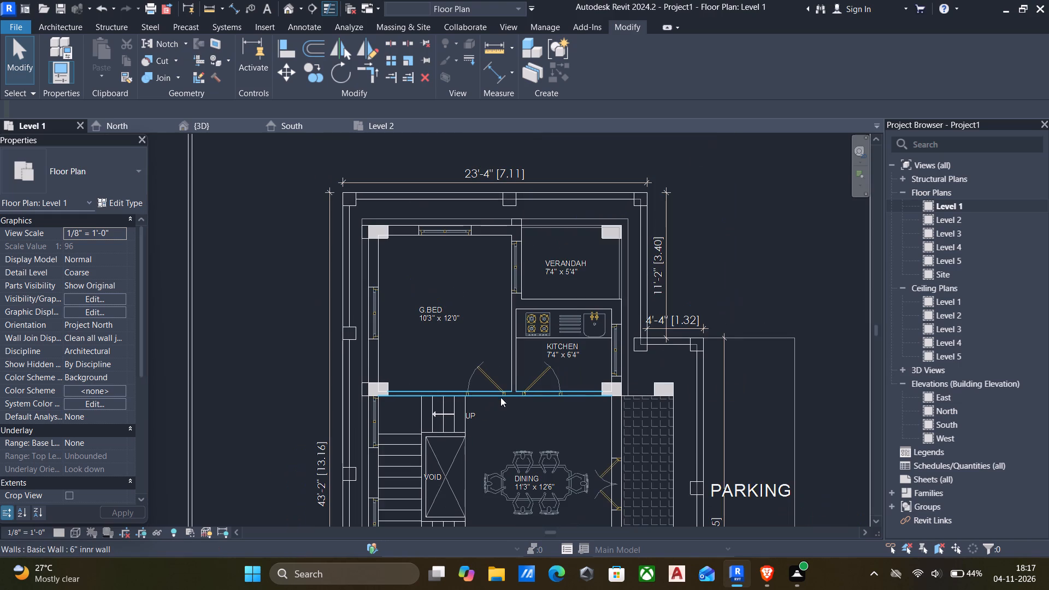
scroll(508, 398, "down", 6)
middle_click_drag(514, 403, 403, 341)
scroll(402, 341, "up", 6)
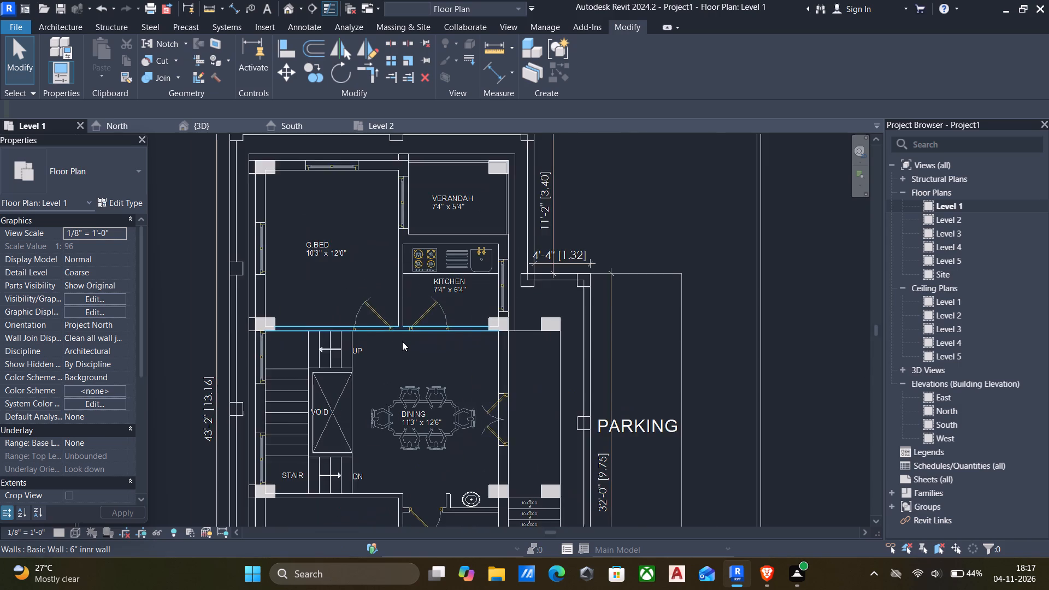
scroll(403, 325, "up", 4)
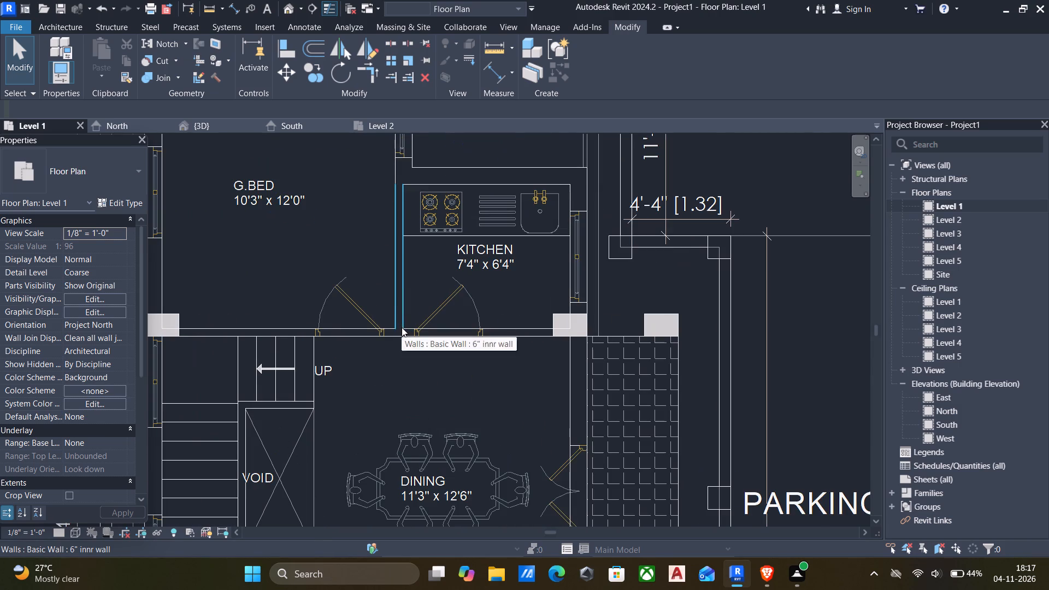
left_click(397, 333)
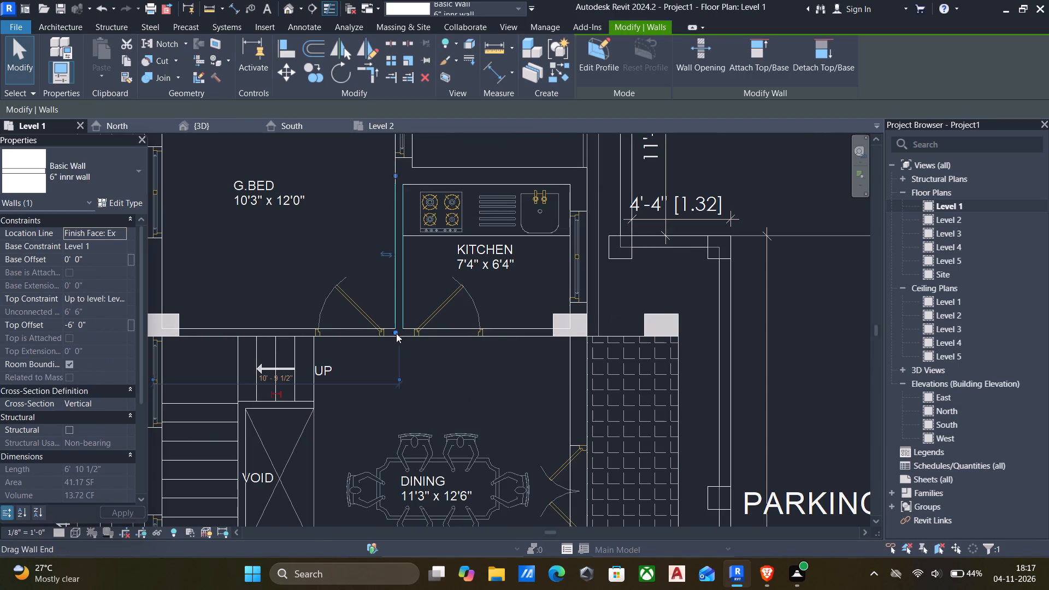
Draw a "6" innr wall" about 10'-3" long between the stair and office room, from the exterior wall's inner face to the office corner.
left_click(449, 339)
scroll(439, 352, "down", 5)
middle_click_drag(439, 354, 558, 346)
middle_click_drag(480, 374, 504, 346)
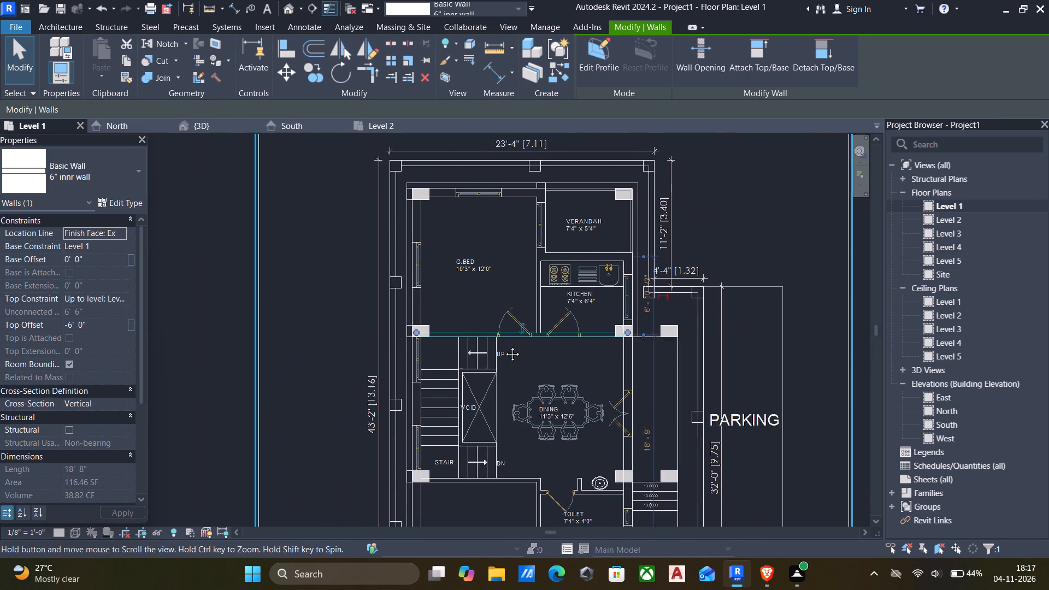
middle_click_drag(504, 346, 508, 337)
scroll(655, 367, "up", 3)
scroll(651, 367, "down", 4)
middle_click_drag(629, 371, 545, 323)
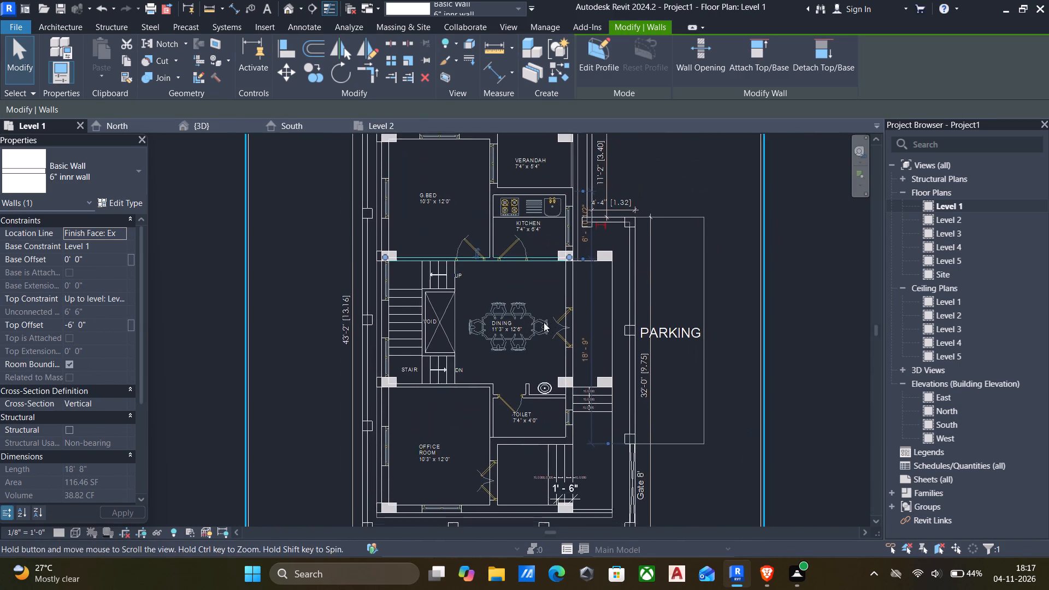
middle_click_drag(465, 381, 524, 352)
scroll(478, 361, "up", 4)
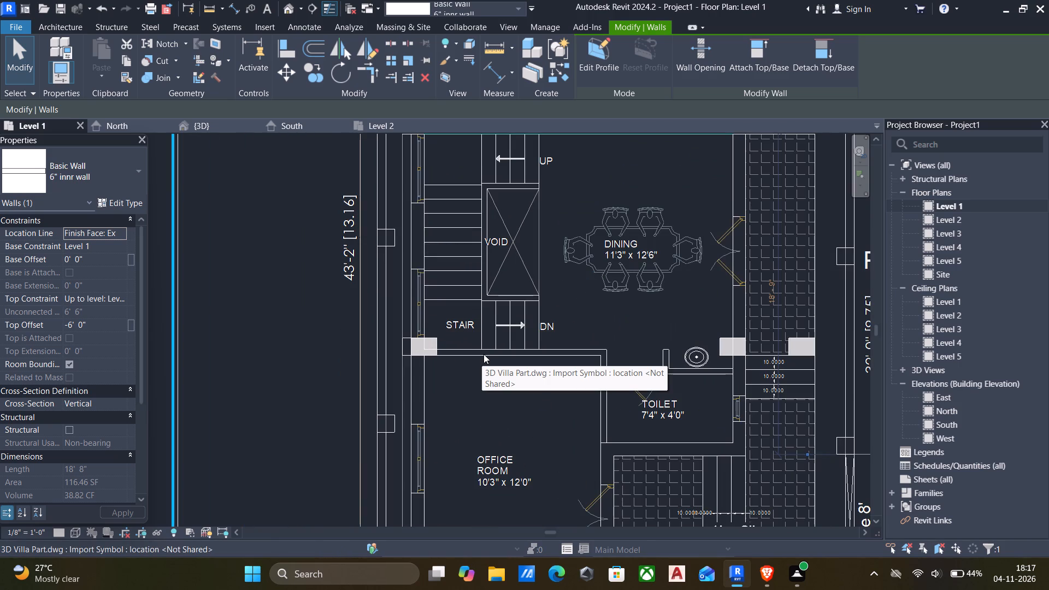
scroll(469, 351, "down", 4)
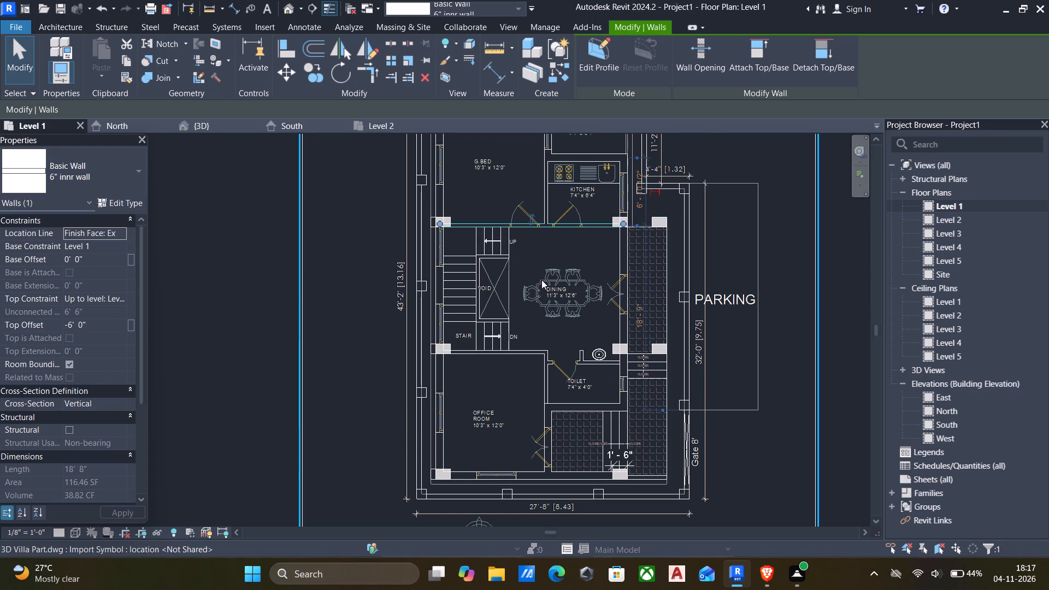
type("cs")
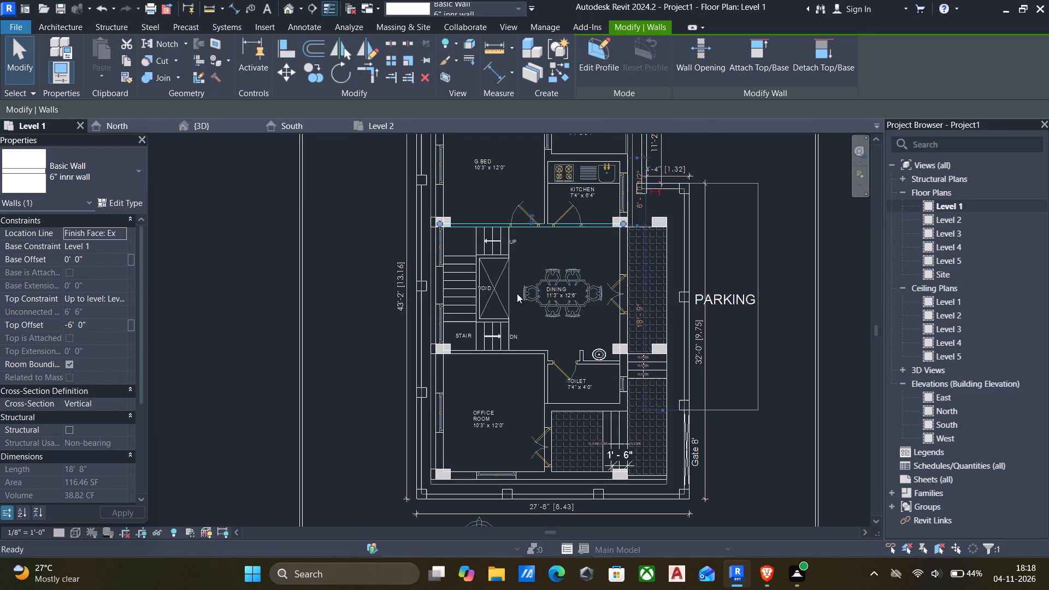
scroll(475, 349, "up", 4)
scroll(432, 357, "up", 11)
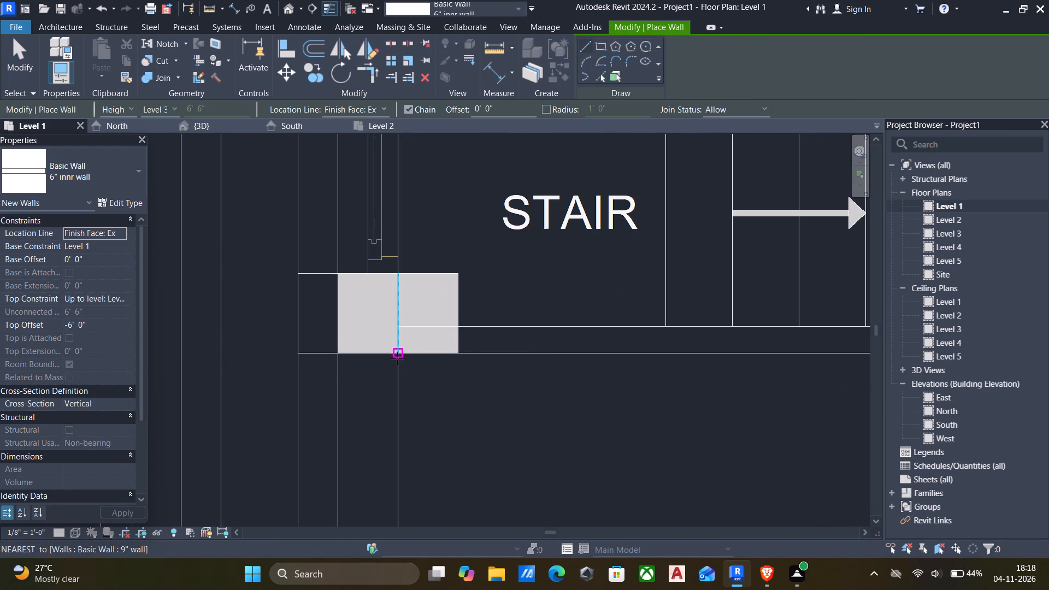
left_click(397, 357)
scroll(474, 357, "down", 6)
middle_click_drag(479, 357, 385, 357)
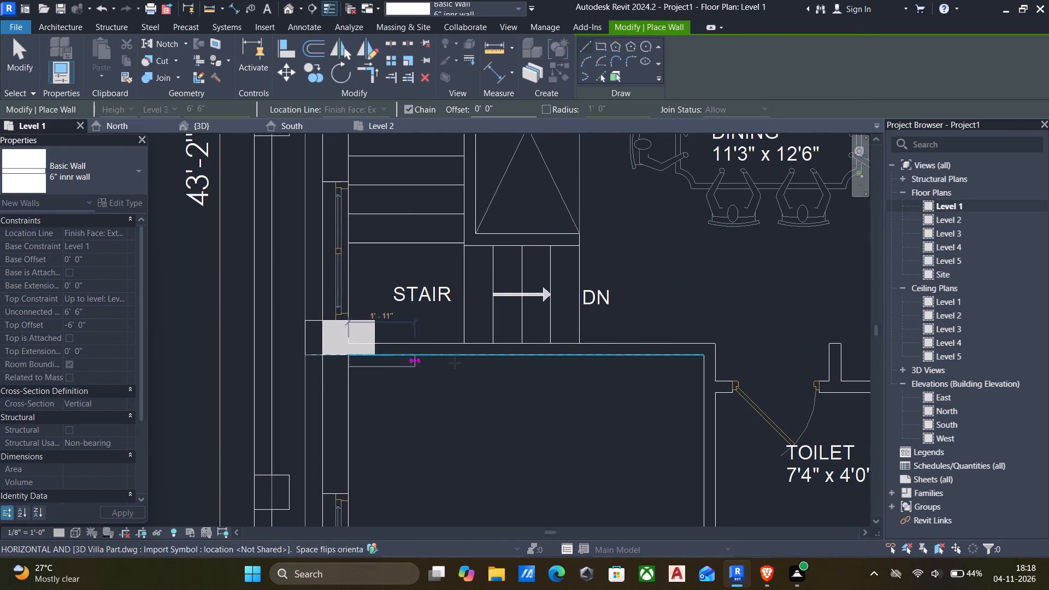
key("space")
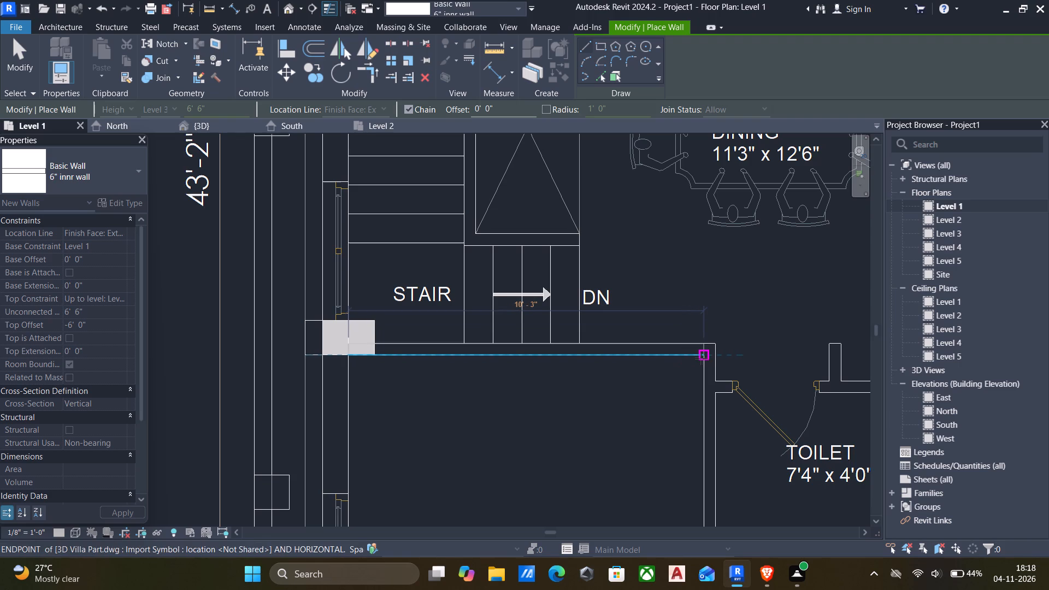
left_click(701, 358)
Continue the "6" innr wall" about 5'-7 1/2" along the office–toilet boundary, ending at the 9" wall by the toilet corner.
scroll(696, 374, "down", 6)
middle_click_drag(694, 387, 695, 356)
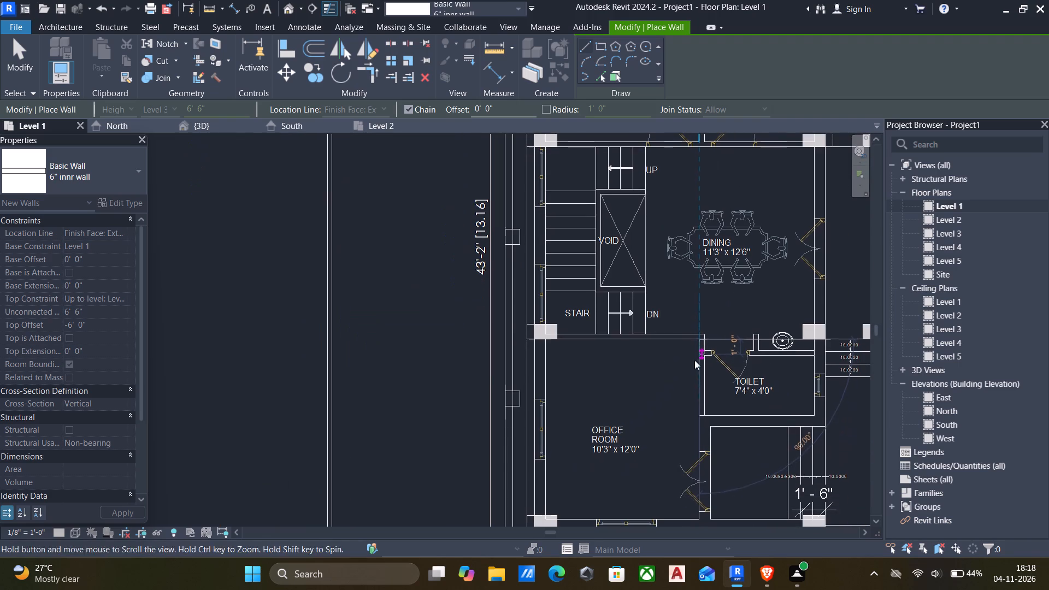
scroll(706, 422, "down", 1)
middle_click_drag(706, 422, 705, 377)
scroll(701, 379, "up", 4)
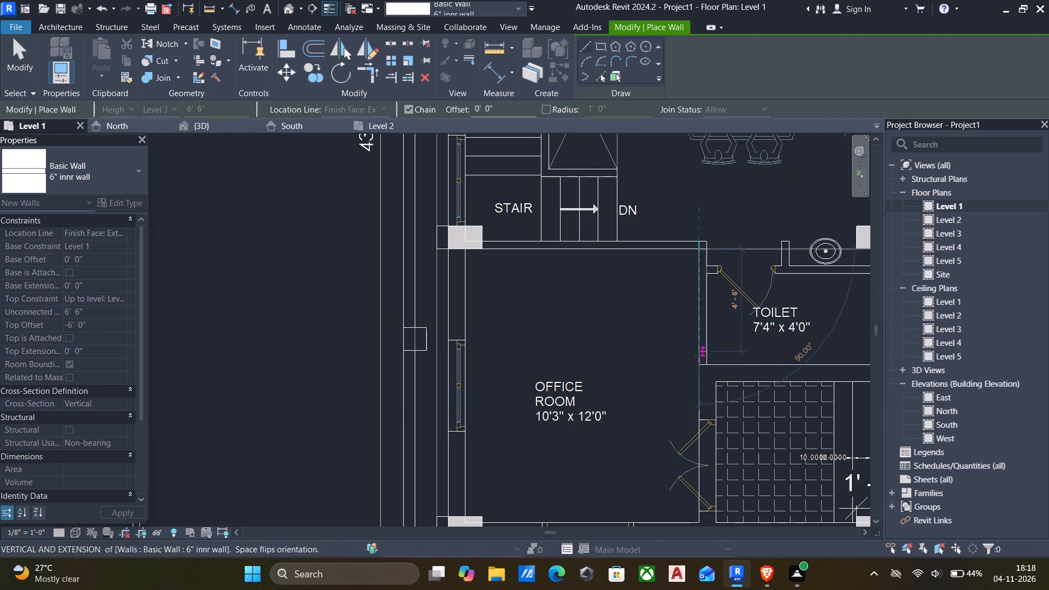
left_click(700, 362)
key("Escape")
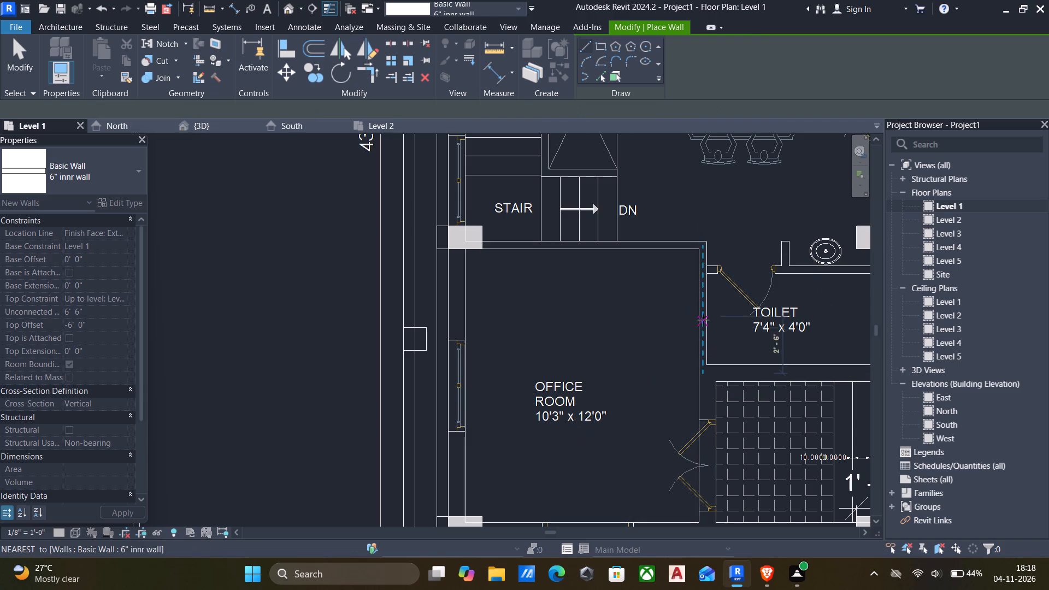
scroll(703, 320, "up", 6)
key("Escape")
scroll(691, 335, "down", 6)
middle_click_drag(687, 352, 682, 321)
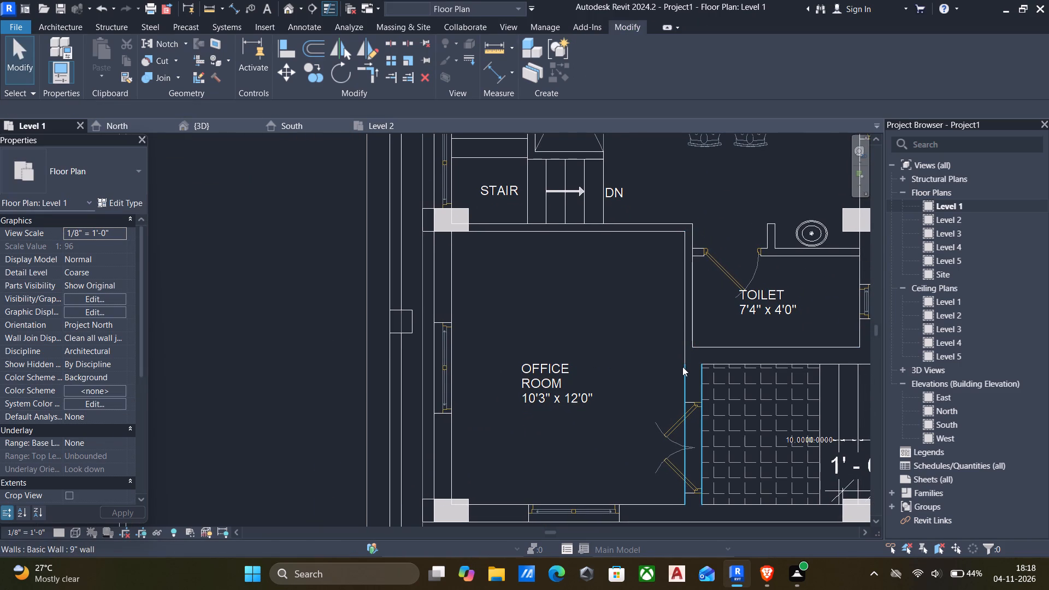
Inspect the junction of the office–toilet inner wall with the 9" walls at the toilet corner.
left_click(683, 376)
left_click(694, 331)
scroll(686, 346, "up", 3)
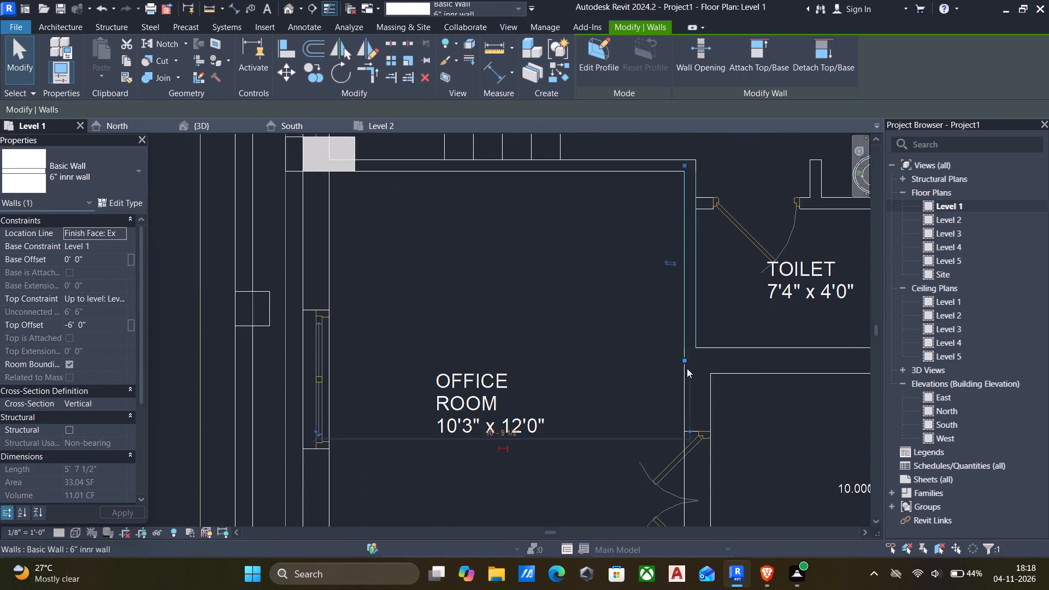
scroll(687, 369, "down", 5)
left_click(687, 377)
scroll(687, 364, "up", 4)
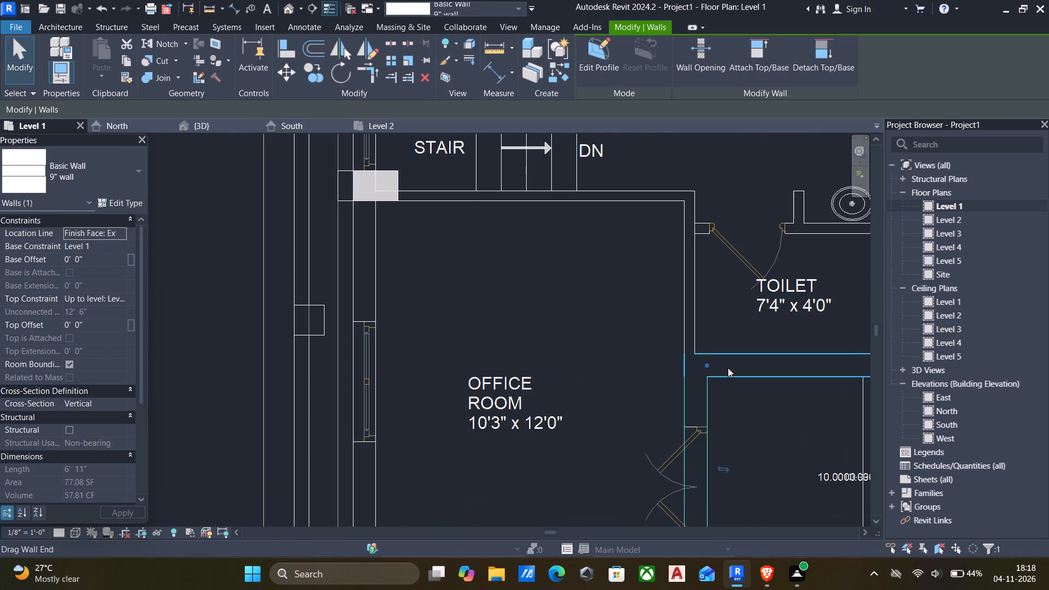
left_click(731, 370)
Draw a "6" innr wall" along the toilet's dining-side boundary, from the exterior wall's inner face to the office–toilet inner wall.
scroll(673, 357, "down", 6)
scroll(616, 381, "down", 2)
middle_click_drag(616, 394, 633, 370)
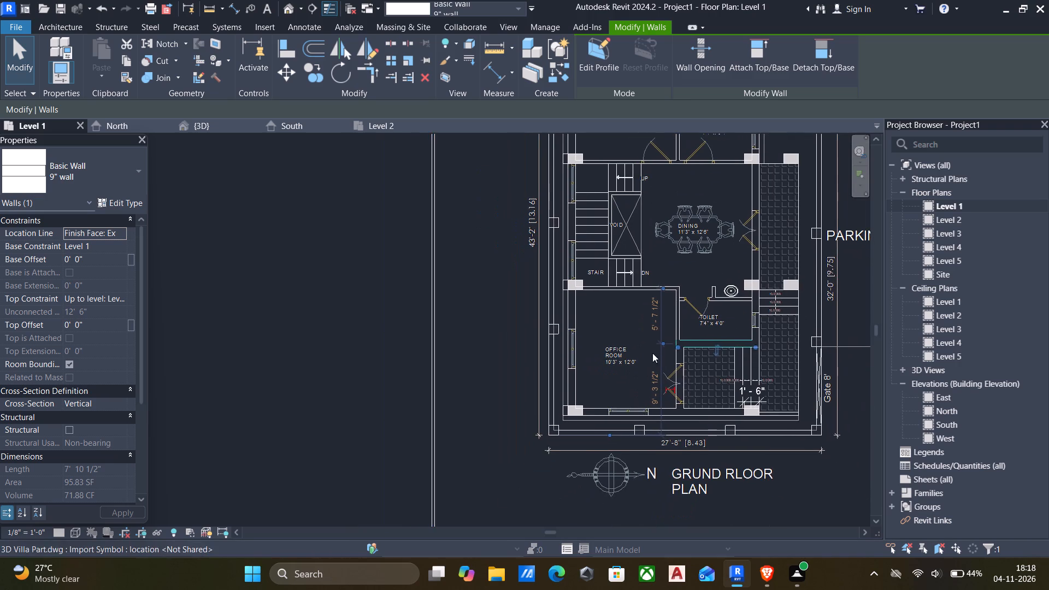
middle_click_drag(644, 359, 619, 382)
scroll(689, 336, "up", 5)
left_click(615, 317)
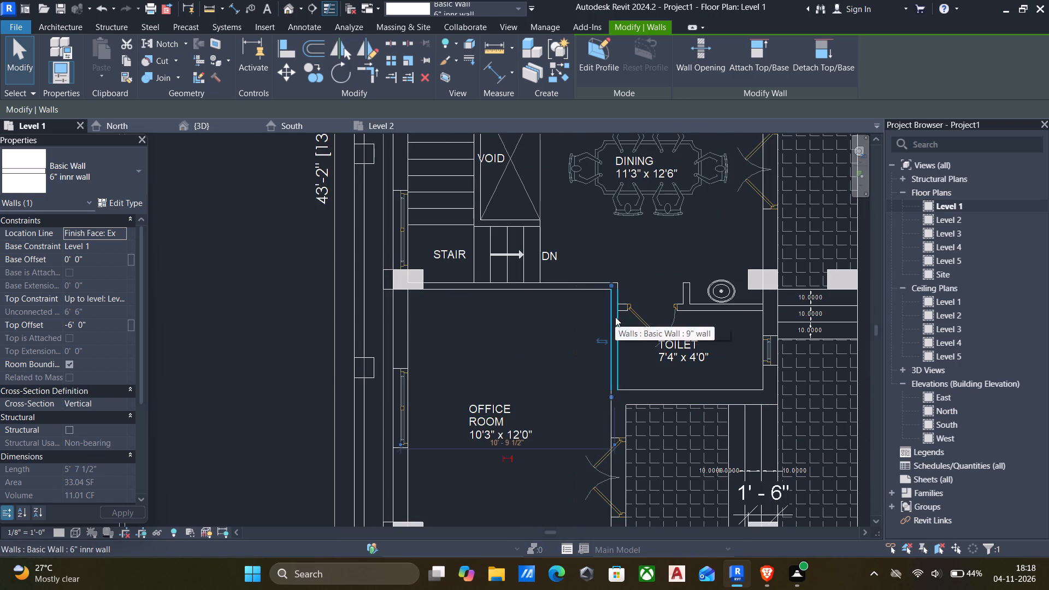
type("cs")
scroll(753, 316, "up", 10)
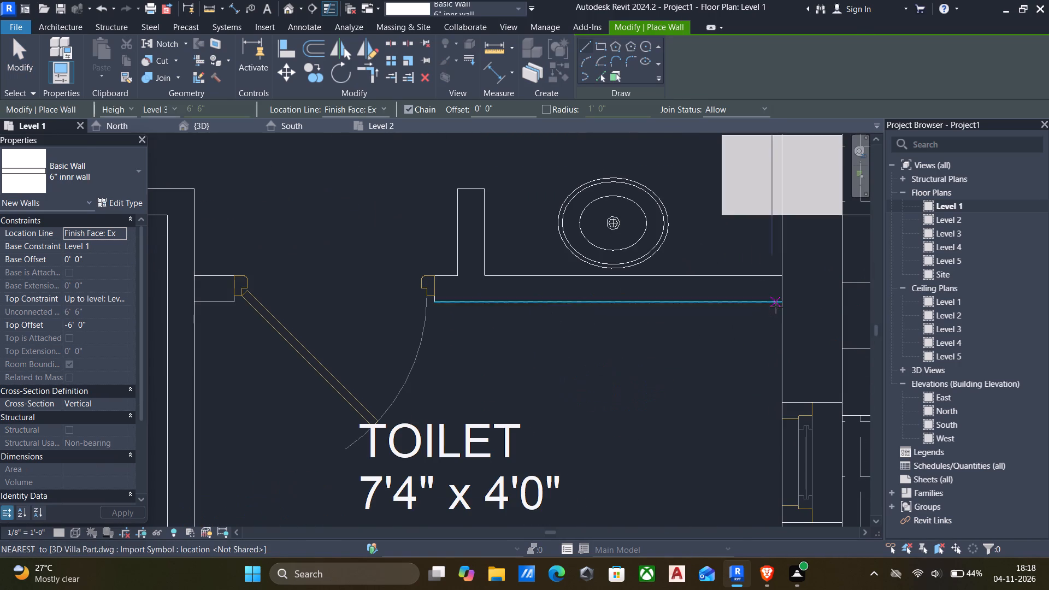
left_click(781, 305)
scroll(506, 308, "down", 4)
middle_click_drag(506, 309, 600, 309)
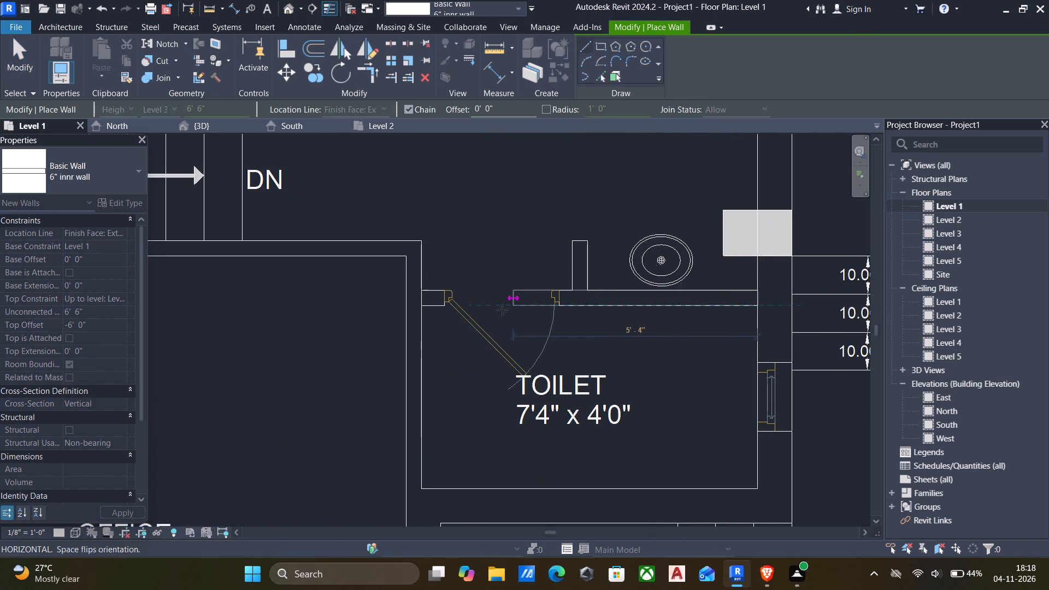
scroll(443, 308, "up", 5)
left_click(406, 301)
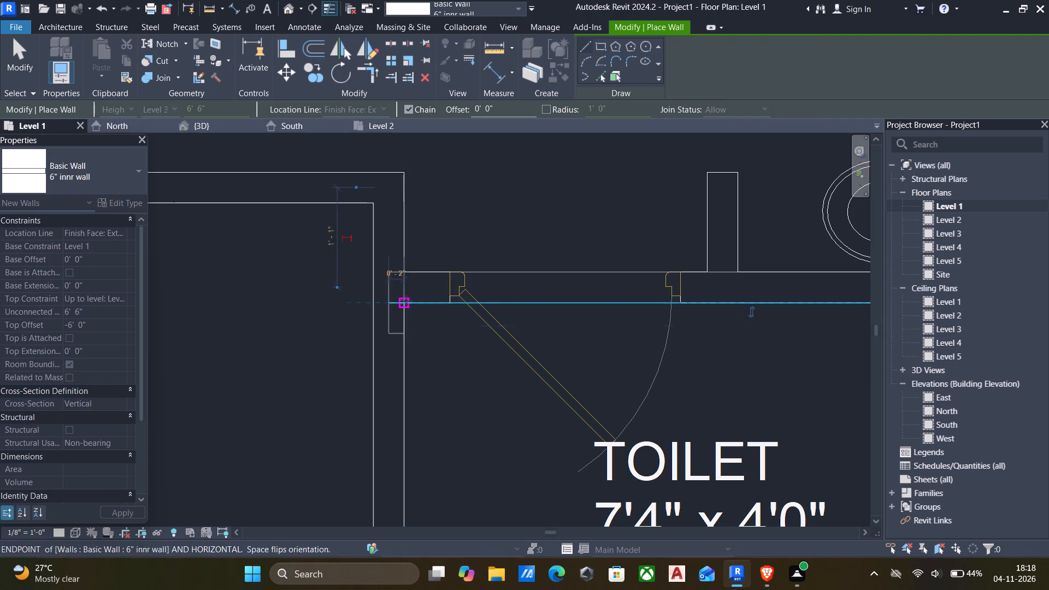
scroll(417, 301, "down", 7)
key("Escape")
Draw the short "6" innr wall" stub beside the wash basin, from the toilet's dining-side wall to the CAD outline's end.
scroll(507, 311, "down", 4)
middle_click_drag(509, 320, 528, 408)
scroll(577, 362, "down", 5)
middle_click_drag(578, 362, 568, 371)
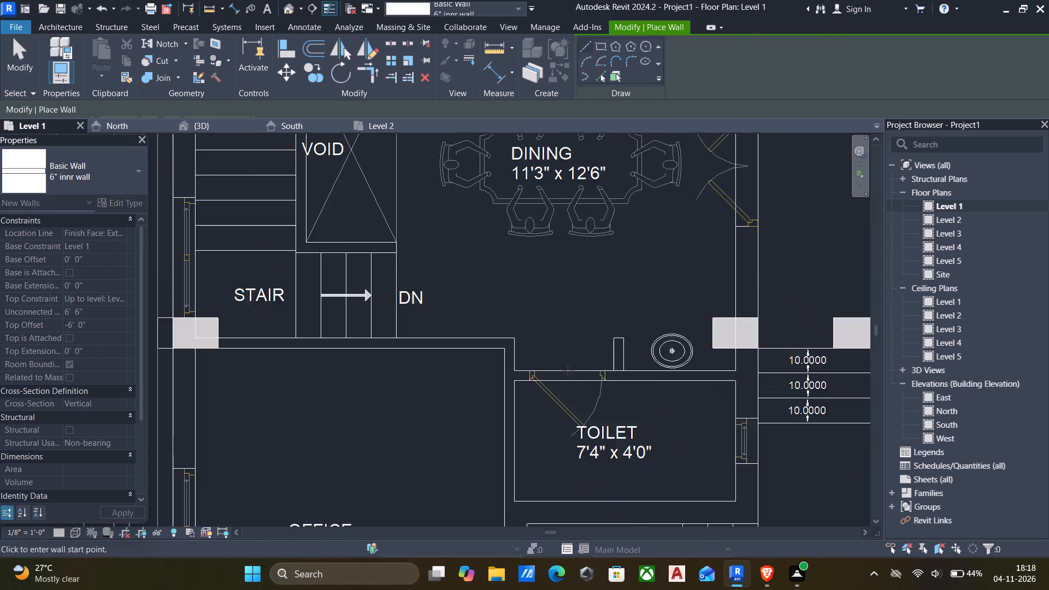
middle_click_drag(568, 371, 564, 382)
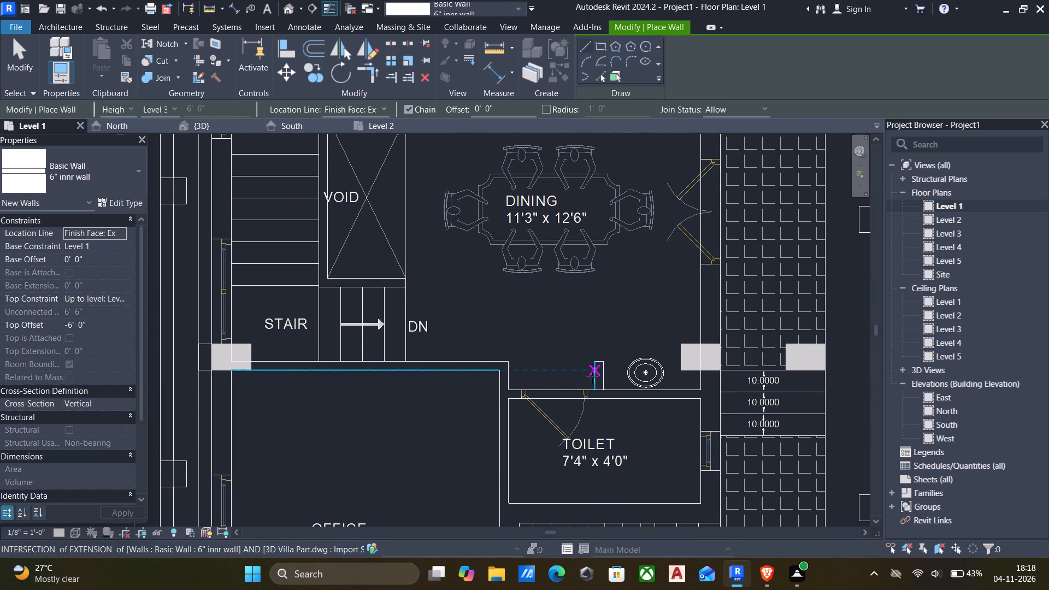
scroll(590, 381, "up", 4)
left_click(596, 394)
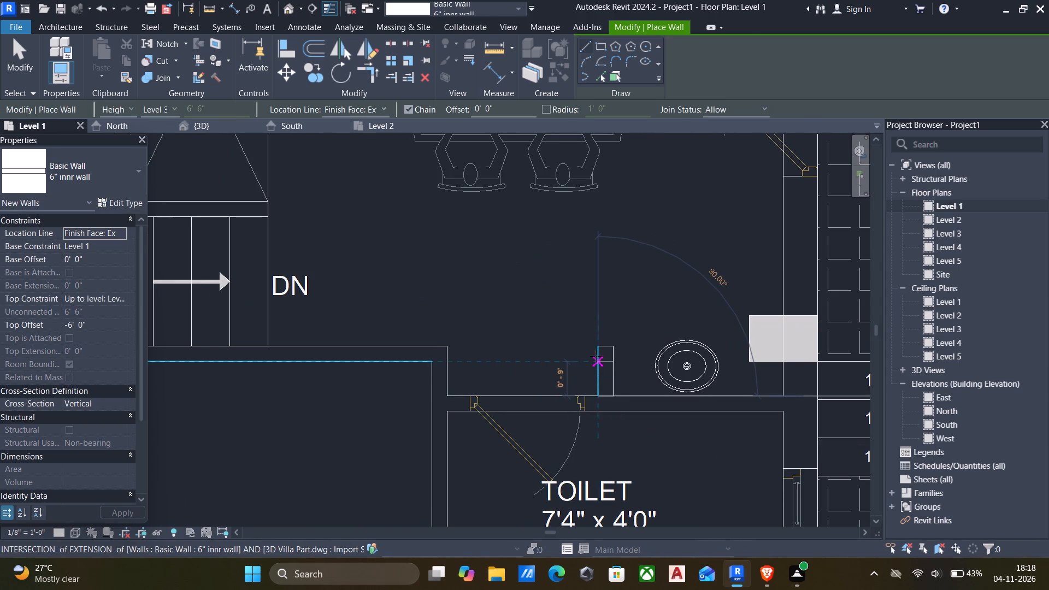
left_click(597, 350)
key("Escape")
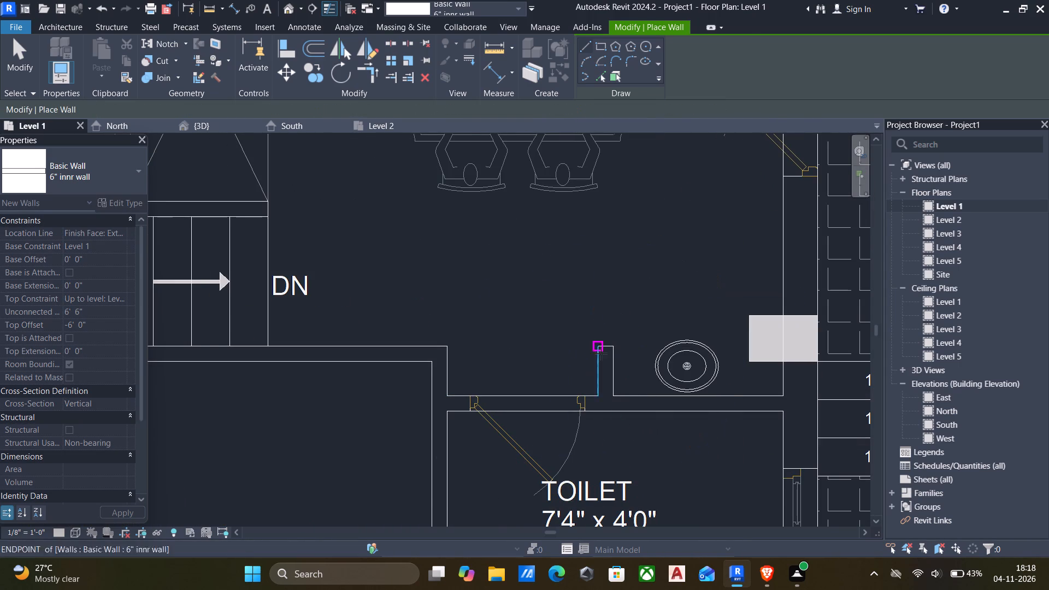
scroll(601, 353, "down", 6)
middle_click_drag(605, 361, 625, 373)
scroll(581, 342, "down", 5)
middle_click_drag(580, 342, 587, 386)
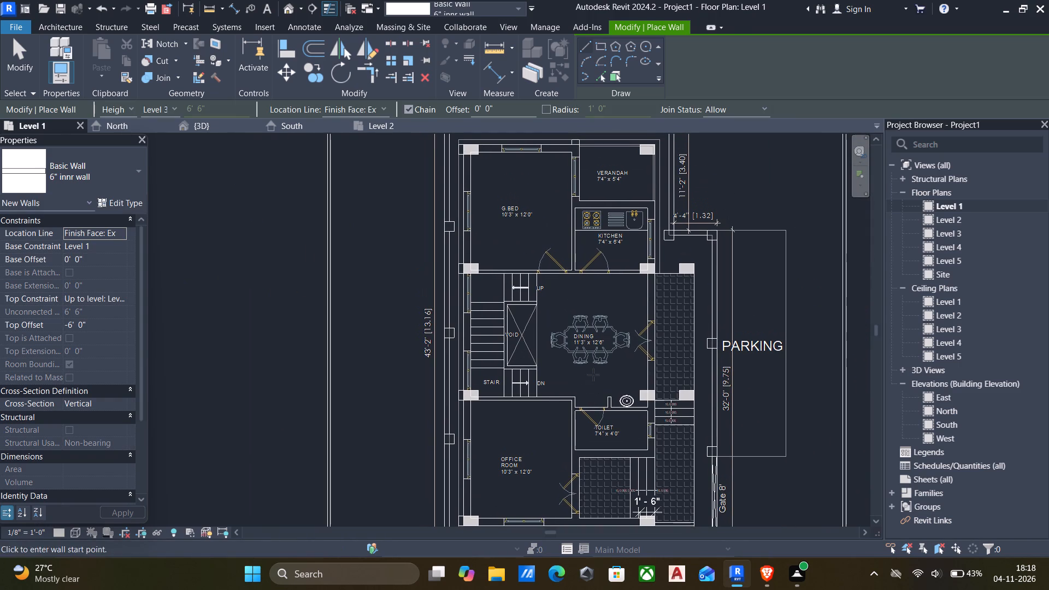
key("Escape")
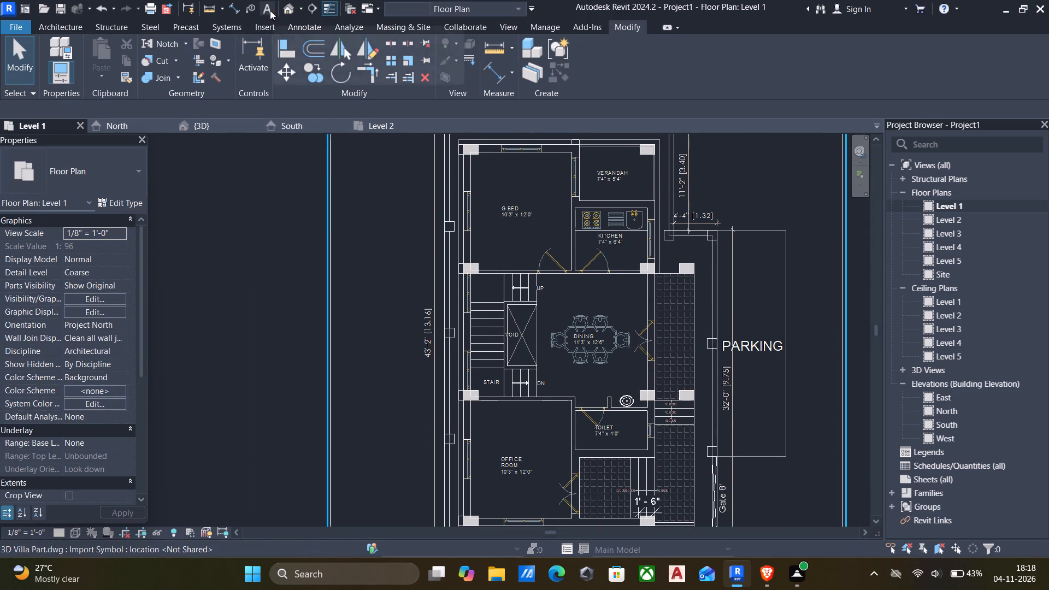
In the 3D view, select all "6" innr wall" instances and set their top constraint to Level 3 with a 0' 0" top offset.
left_click(285, 10)
scroll(553, 353, "down", 5)
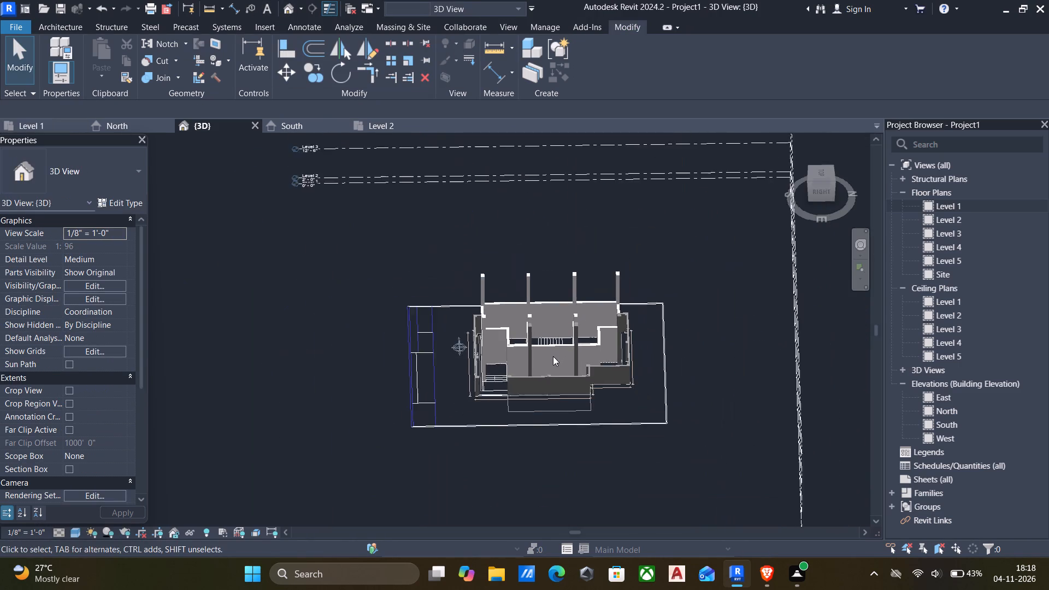
middle_click_drag(553, 357, 653, 437, "shift")
middle_click_drag(574, 370, 612, 364, "shift")
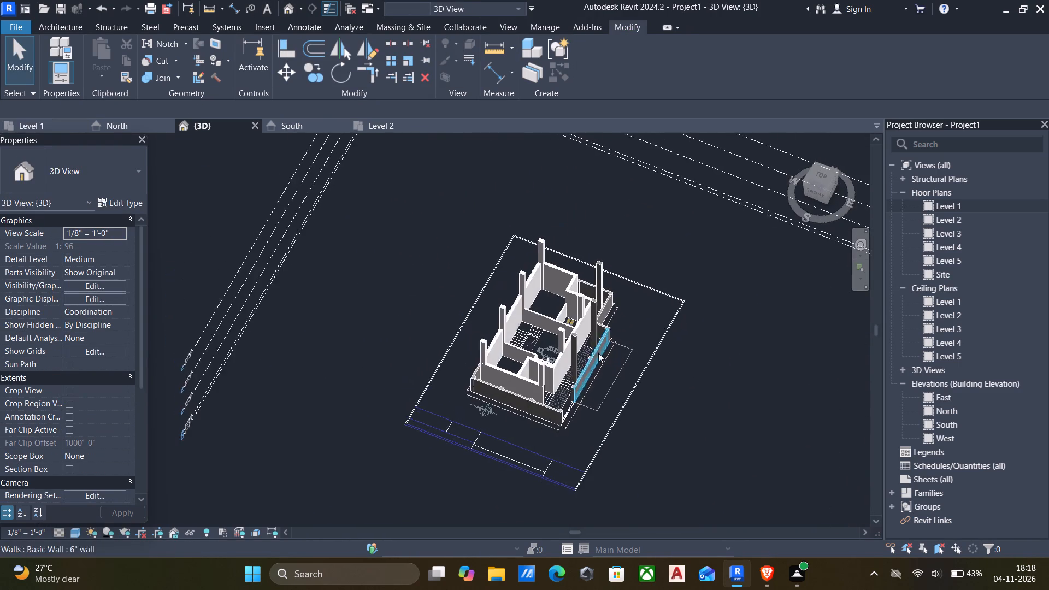
scroll(588, 349, "up", 5)
left_click(503, 287)
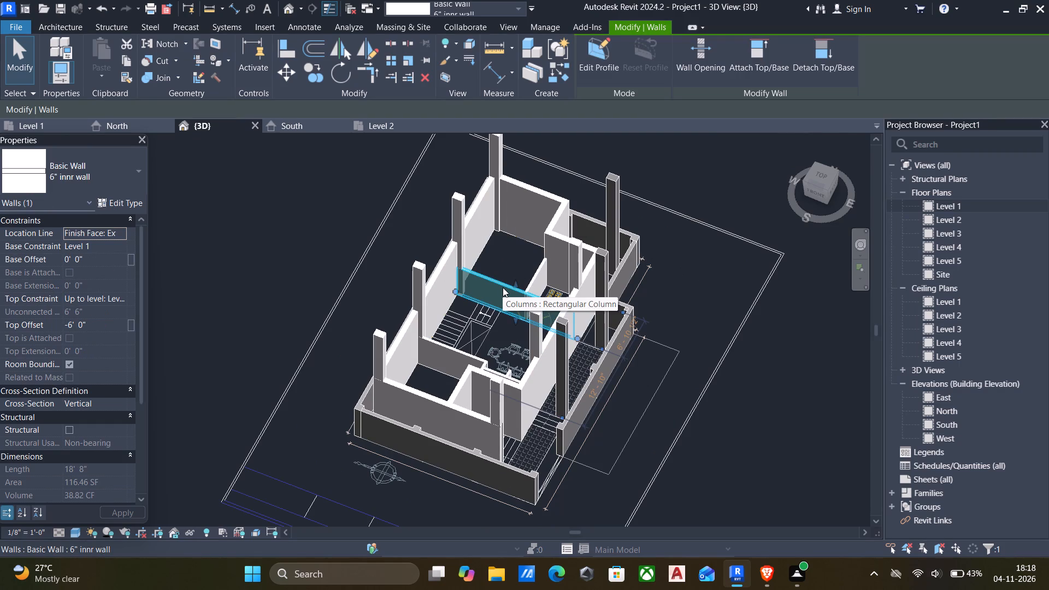
type("sa")
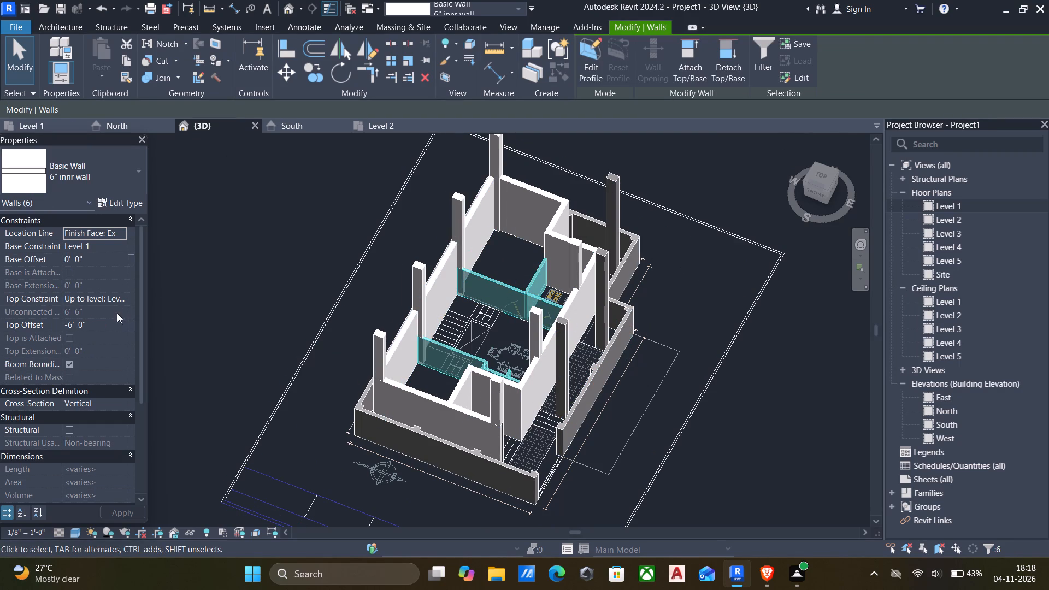
left_click(122, 299)
left_click(122, 341)
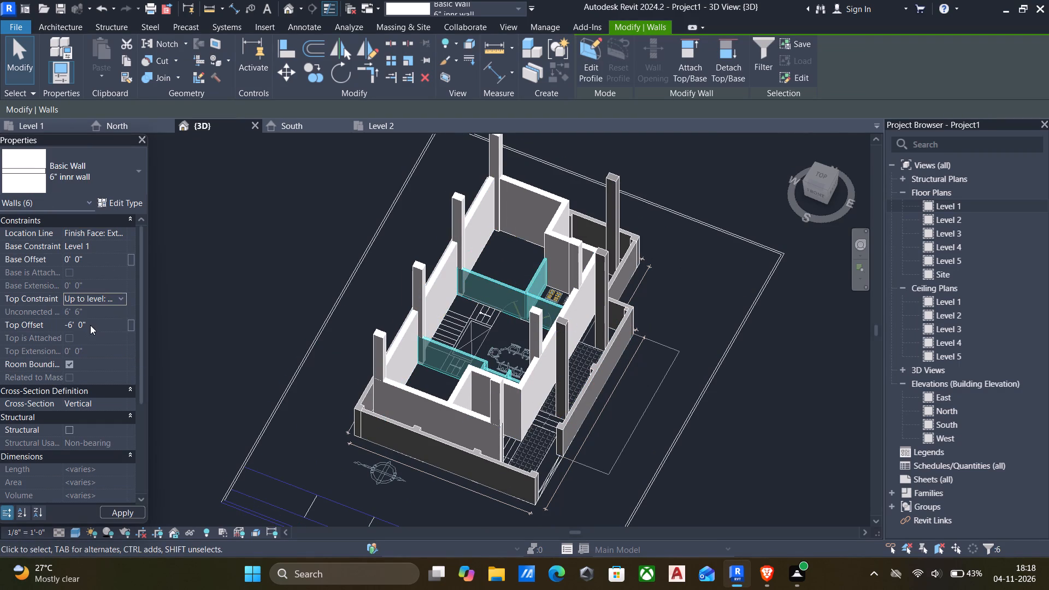
left_click(92, 323)
left_click_drag(98, 322, 42, 322)
key("0")
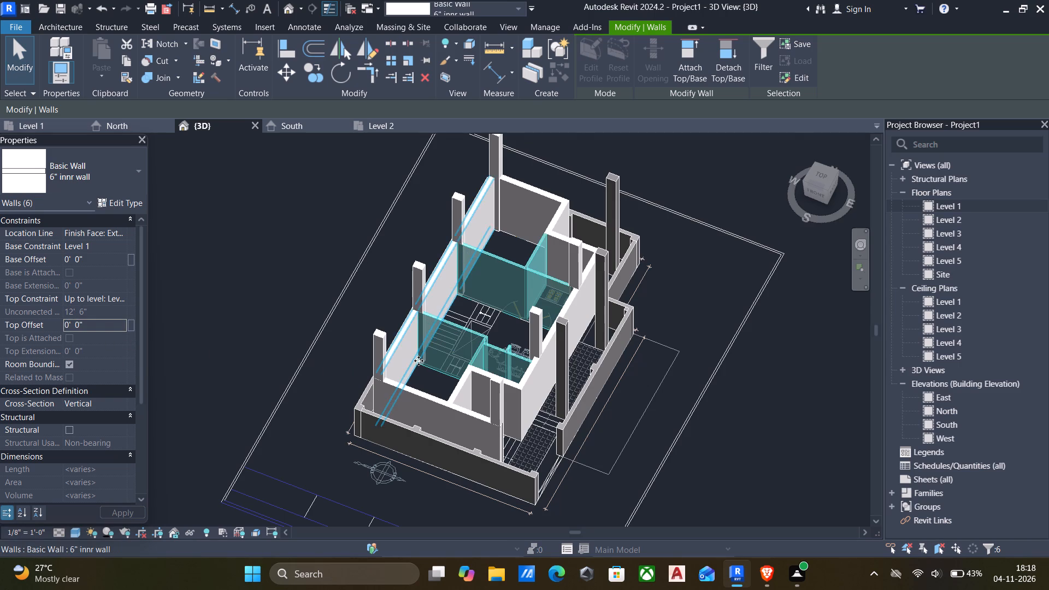
scroll(419, 361, "up", 5)
key("Escape")
Examine the inner walls, columns and outer walls of the villa from several angles in 3D.
scroll(423, 272, "up", 2)
scroll(425, 279, "down", 3)
middle_click_drag(431, 288, 401, 304)
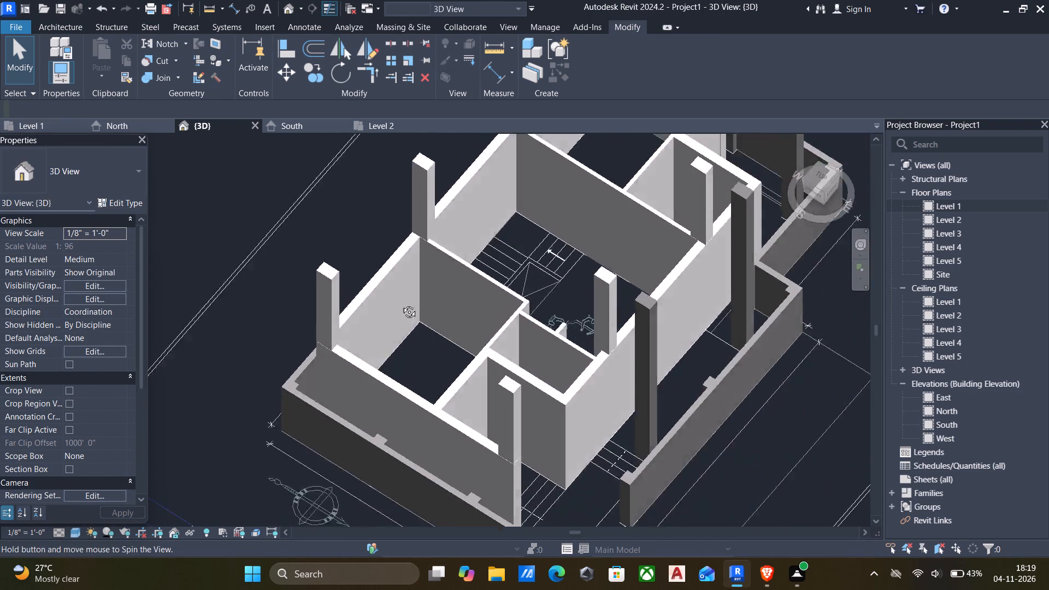
middle_click_drag(401, 304, 320, 353)
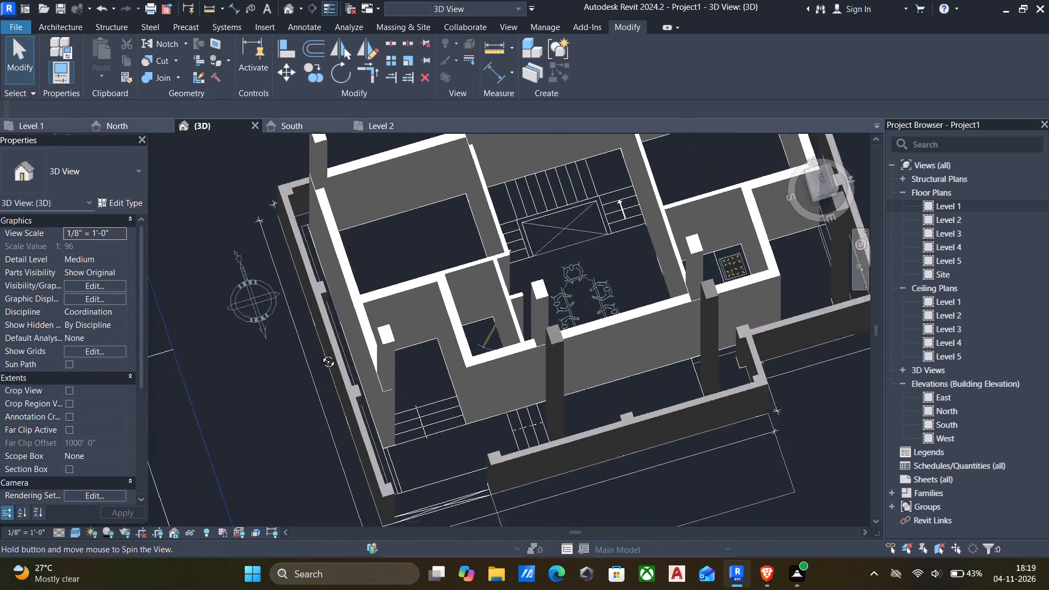
middle_click_drag(320, 353, 390, 390)
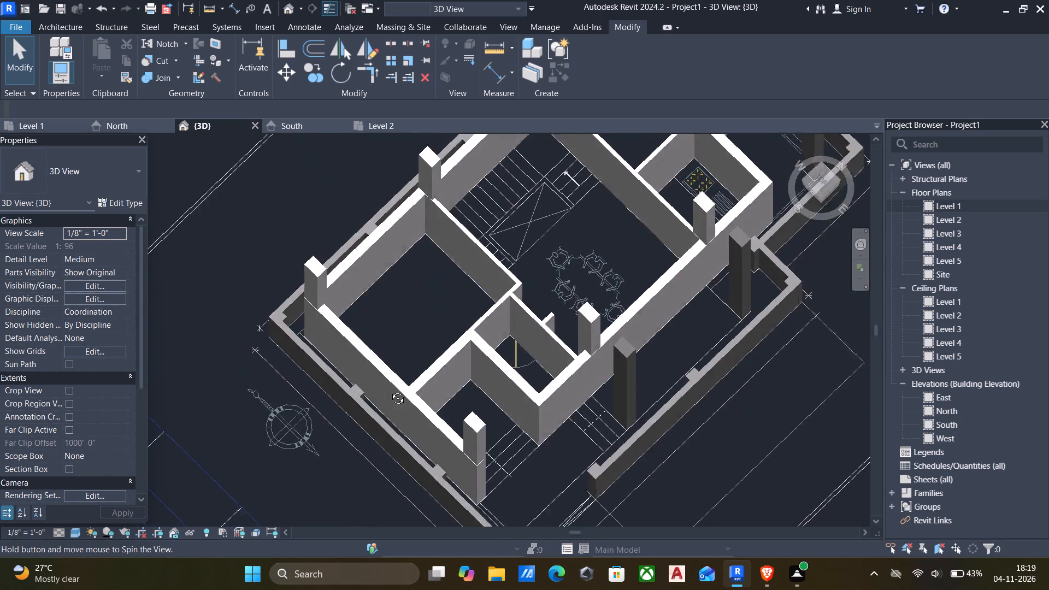
middle_click_drag(390, 390, 393, 404)
scroll(443, 331, "down", 2)
middle_click_drag(443, 331, 375, 294, "shift")
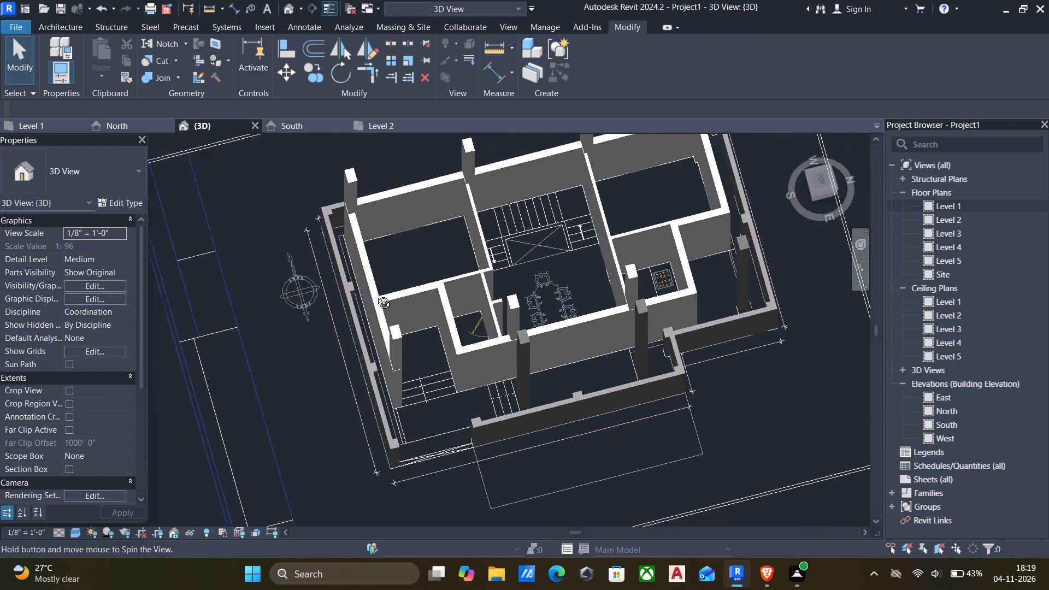
middle_click_drag(375, 294, 394, 332, "shift")
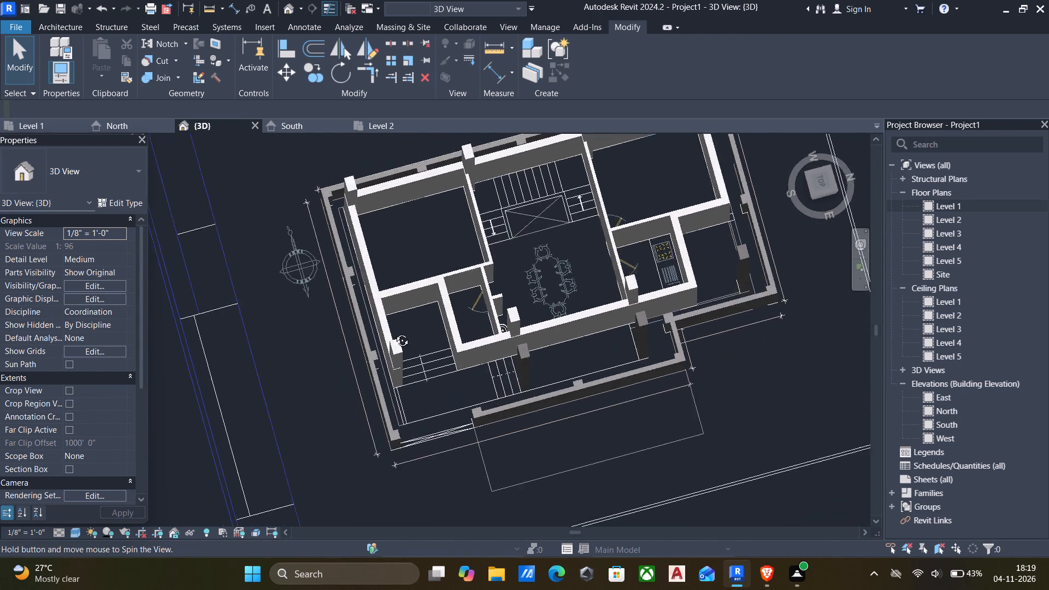
middle_click_drag(394, 332, 463, 276, "shift")
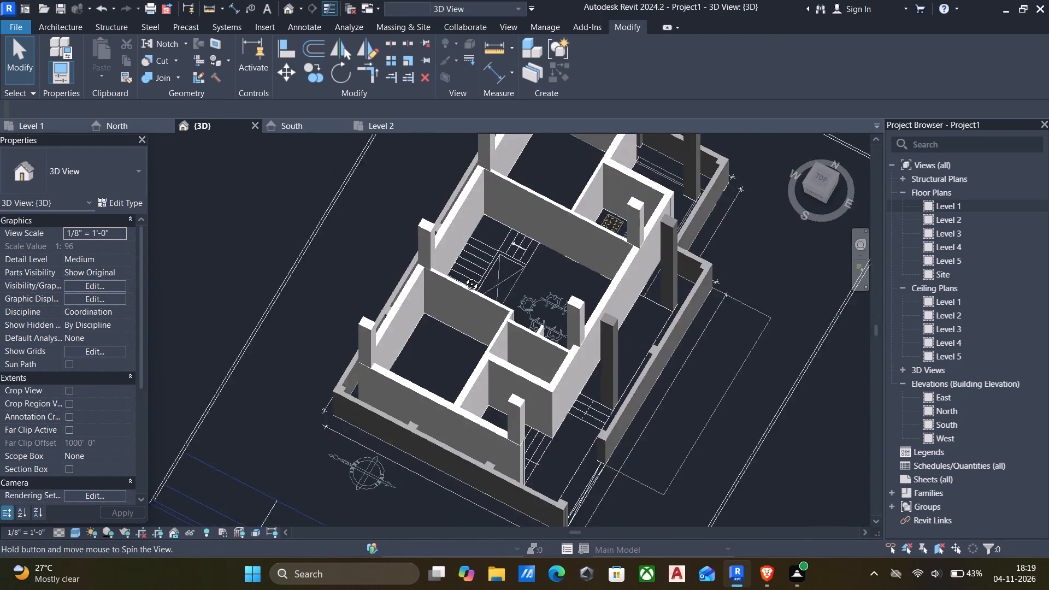
middle_click_drag(463, 276, 438, 277, "shift")
middle_click_drag(441, 277, 441, 355)
scroll(514, 275, "down", 3)
middle_click_drag(514, 275, 476, 289, "shift")
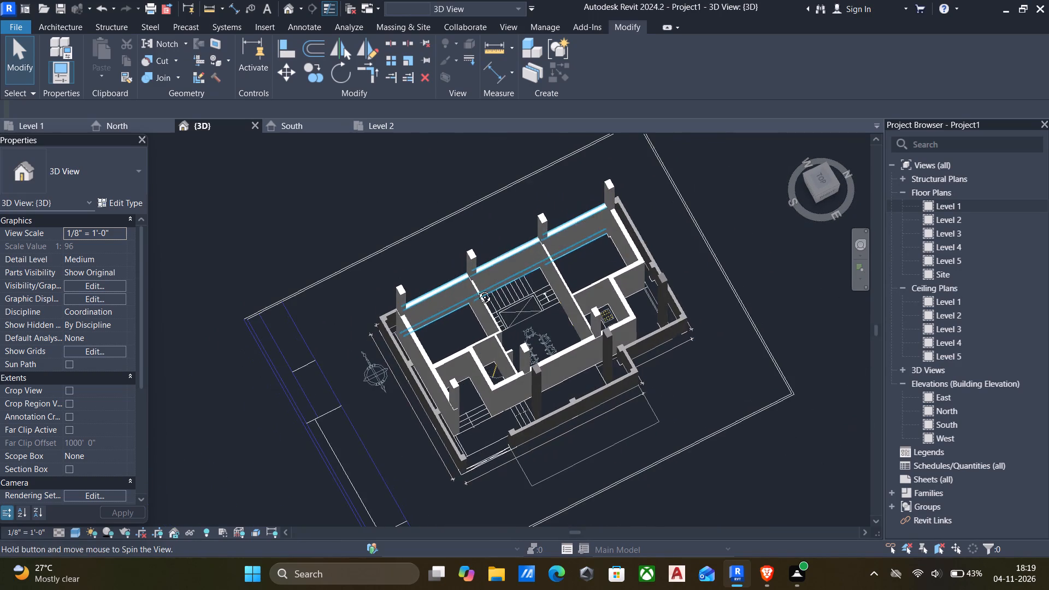
middle_click_drag(476, 289, 475, 290, "shift")
scroll(527, 264, "up", 4)
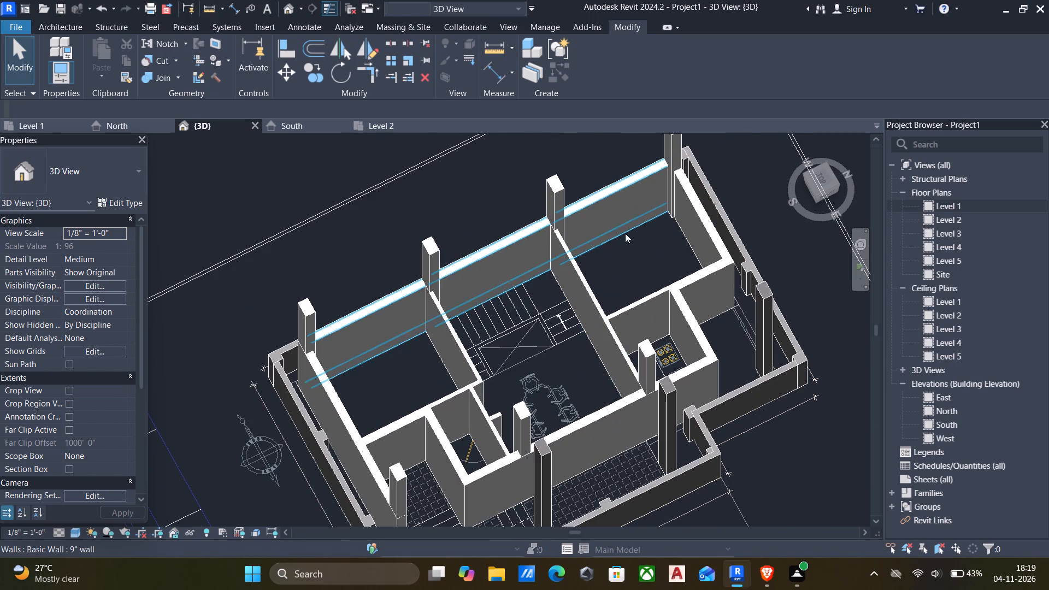
scroll(773, 249, "down", 4)
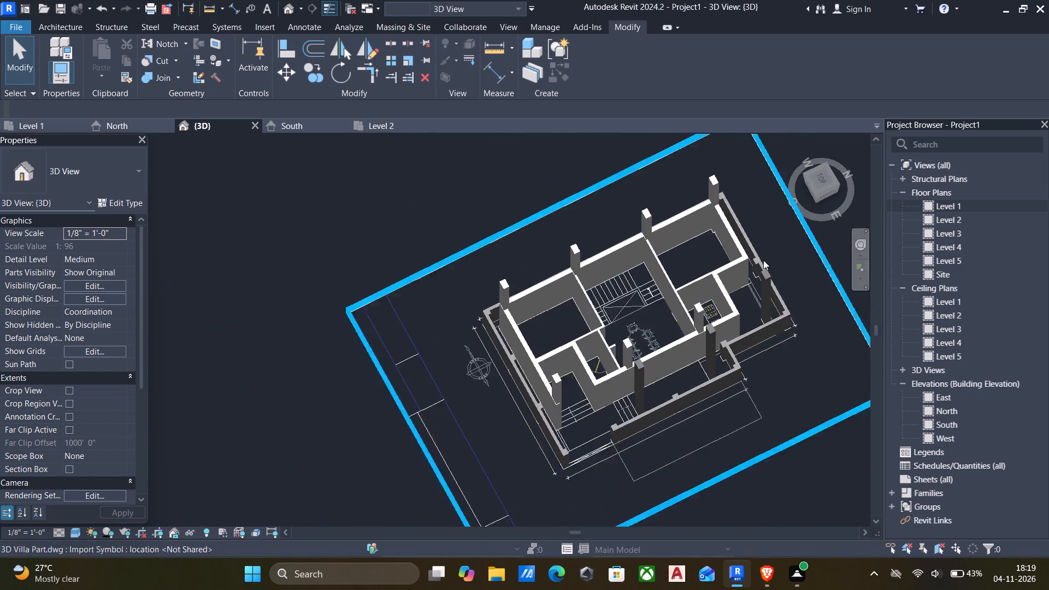
scroll(763, 260, "down", 1)
middle_click_drag(724, 299, 717, 270)
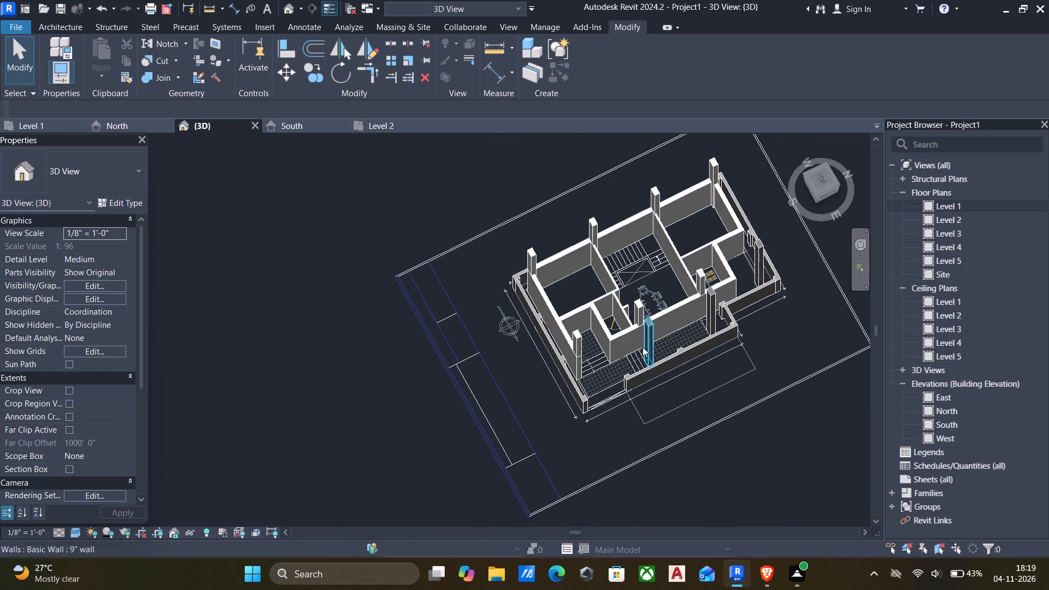
scroll(627, 356, "up", 10)
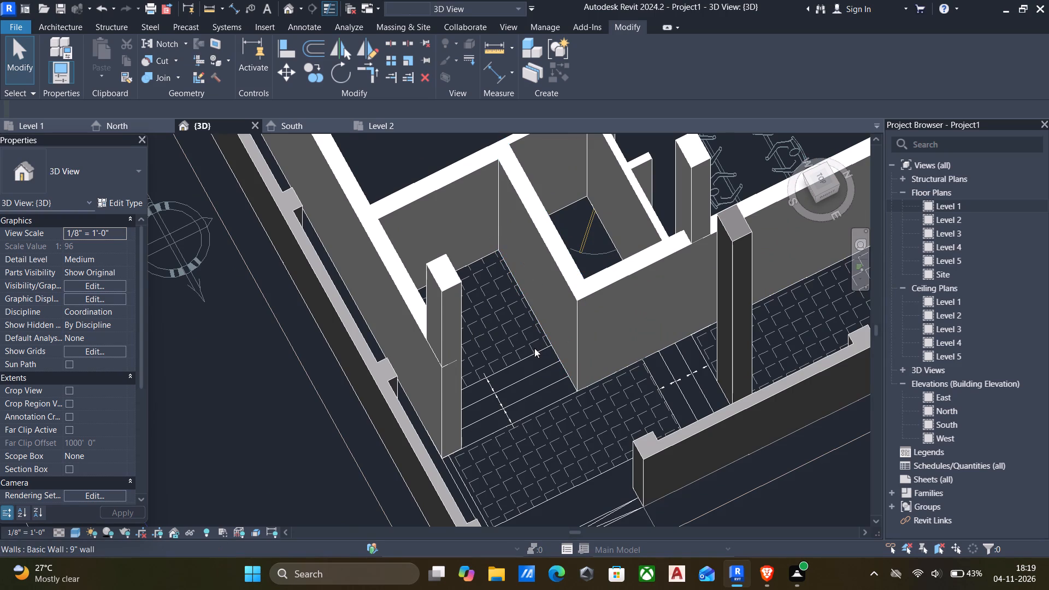
scroll(534, 326, "down", 4)
middle_click_drag(535, 326, 594, 322)
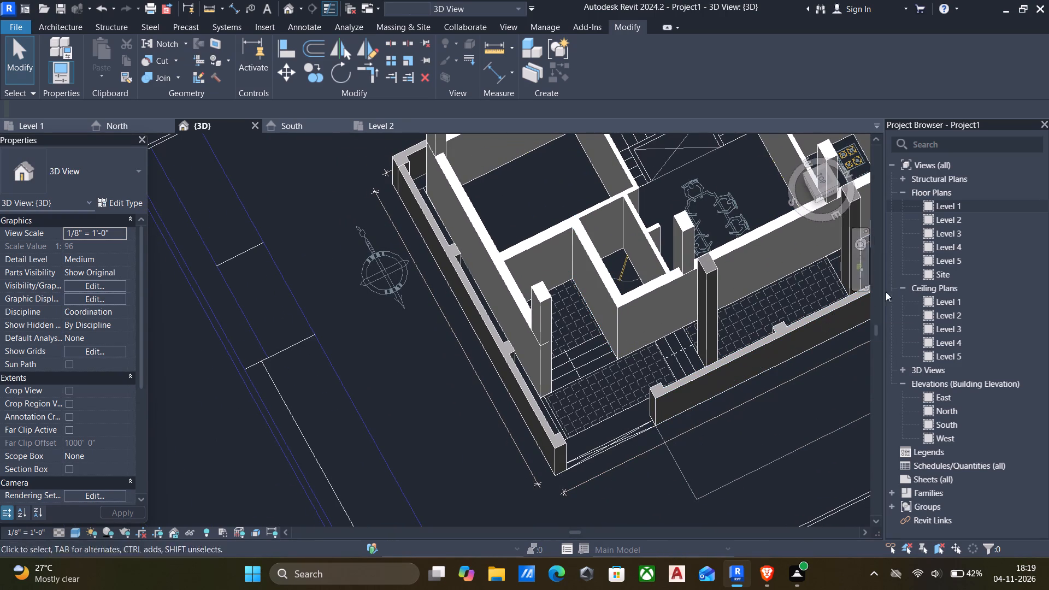
Start an architectural floor on the Level 2 plan and duplicate the Generic - 12" floor type as "6" floor".
double_click(927, 207)
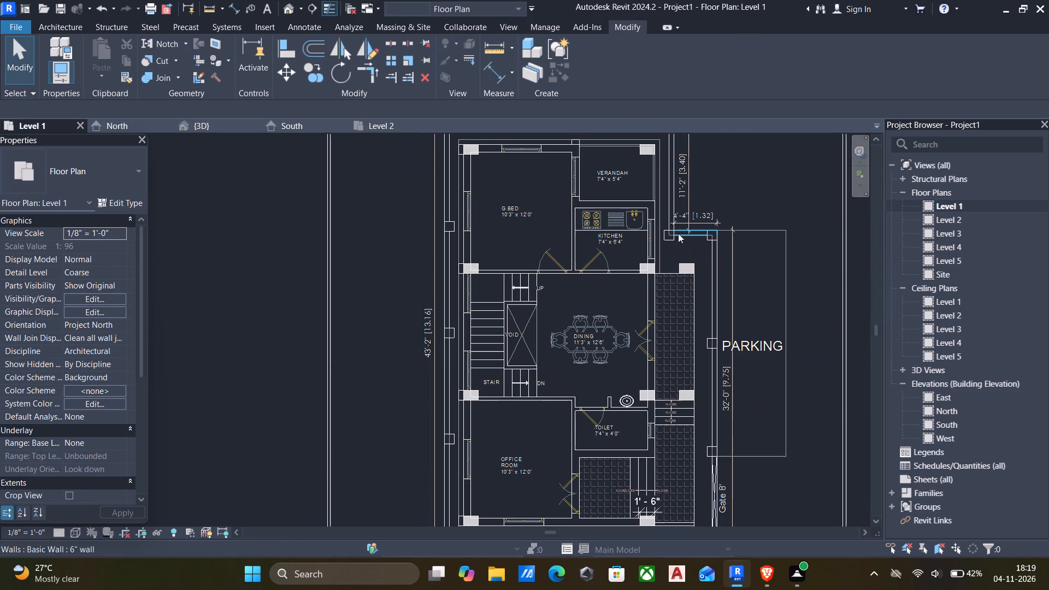
double_click(932, 217)
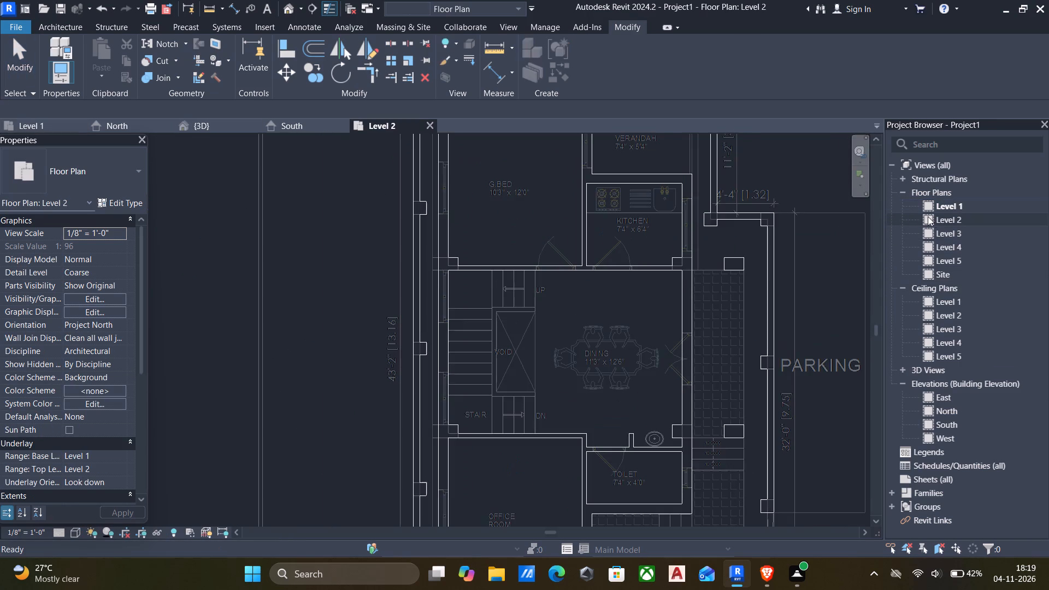
scroll(801, 225, "down", 5)
middle_click_drag(795, 231, 791, 293)
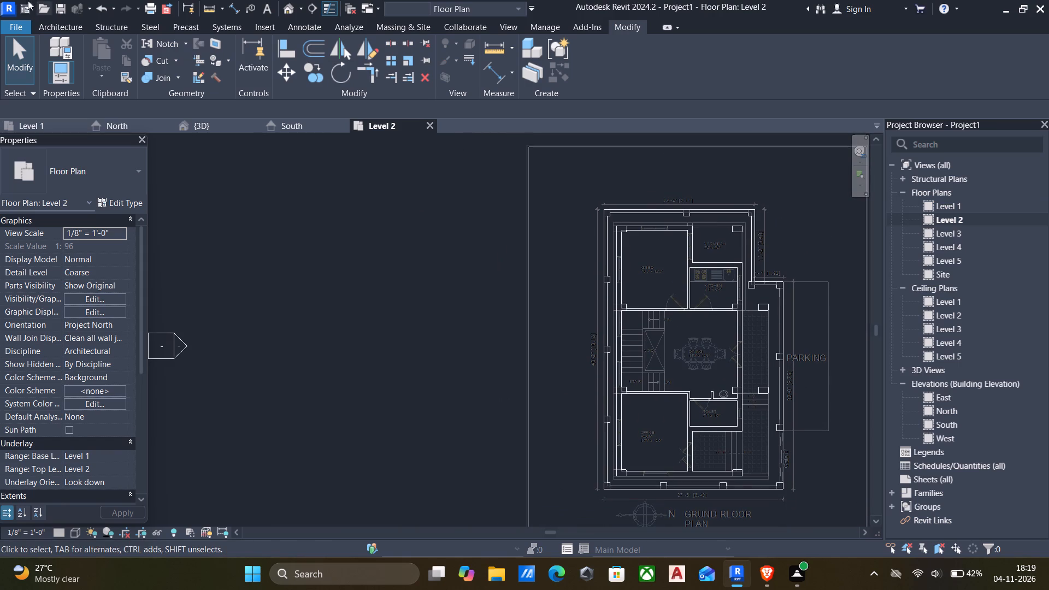
left_click(58, 25)
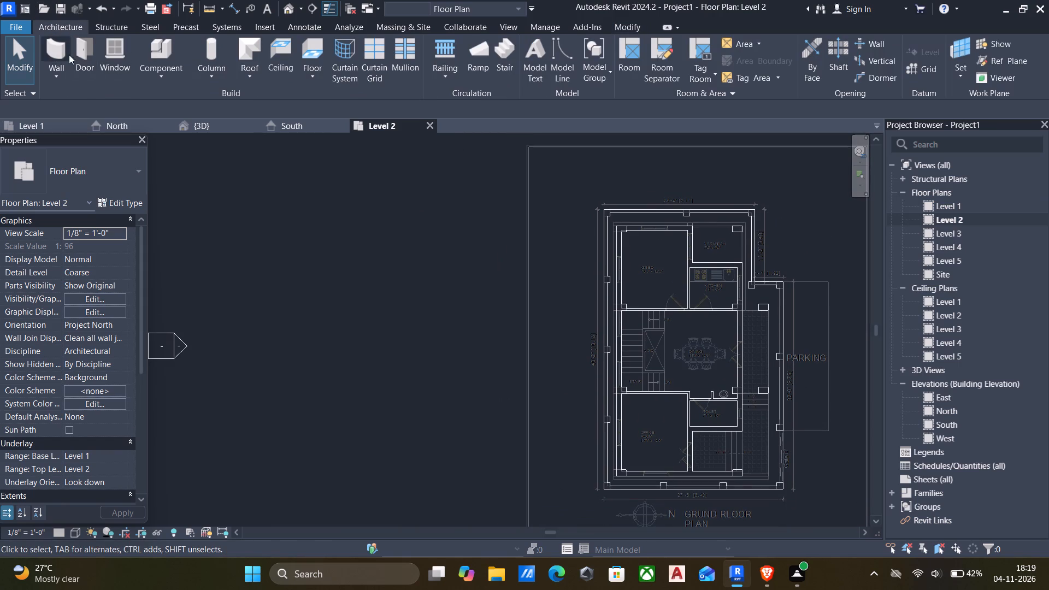
left_click(310, 48)
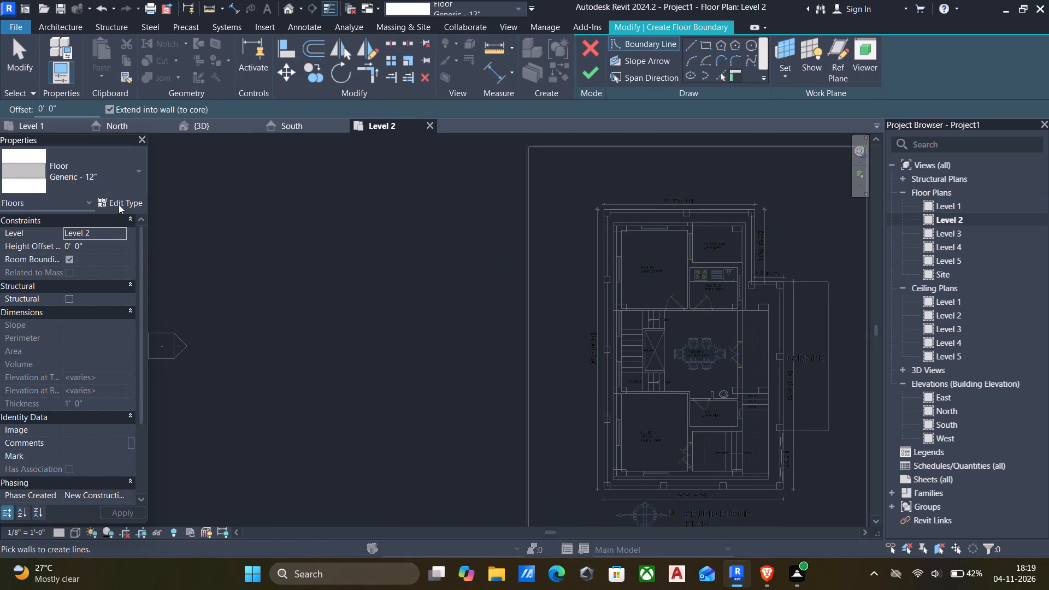
left_click(118, 204)
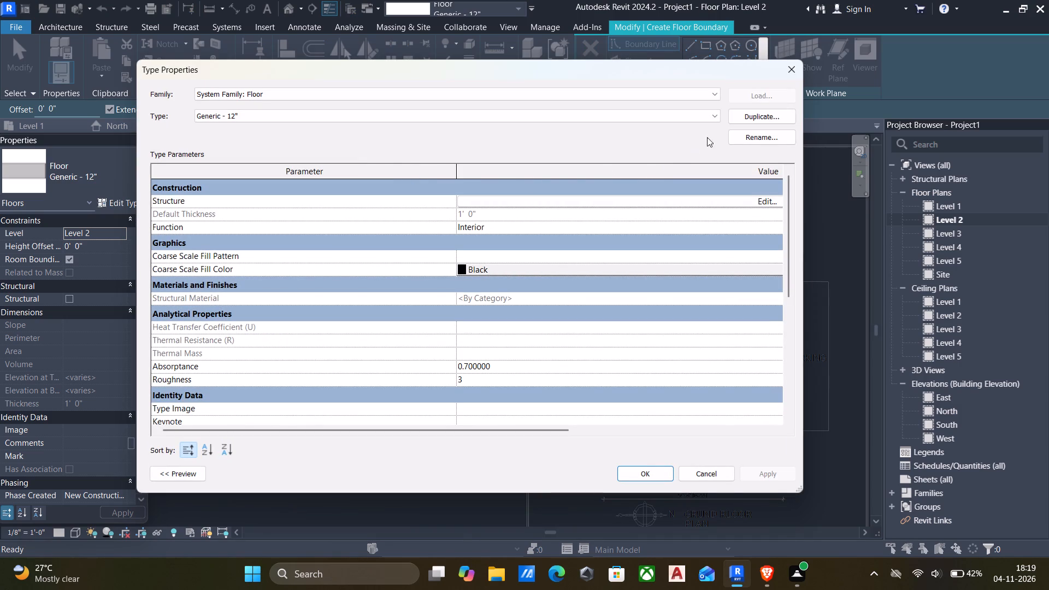
left_click(756, 116)
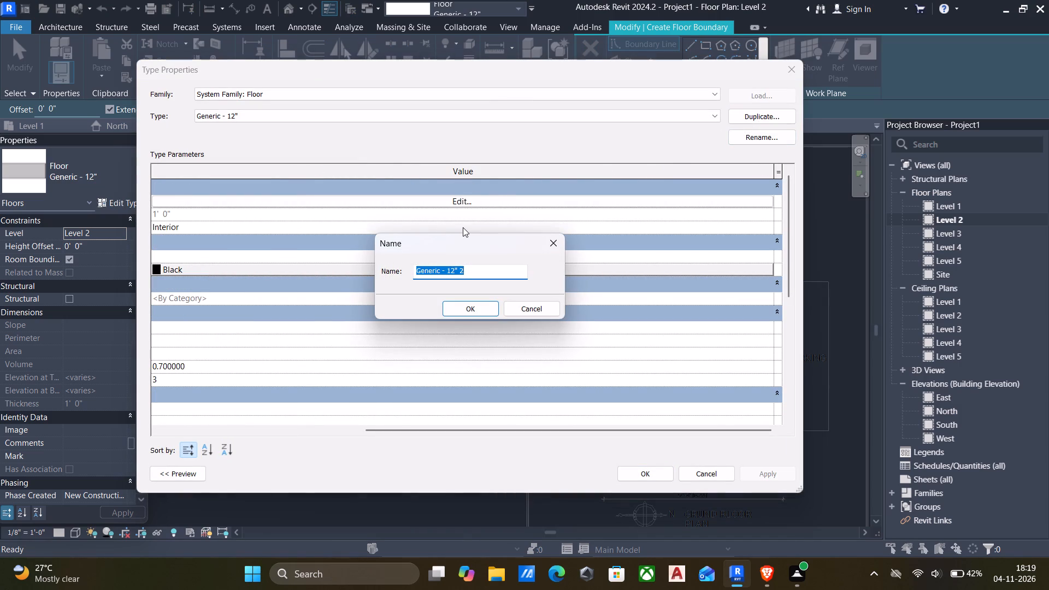
key("BackSpace")
type("6\" floor")
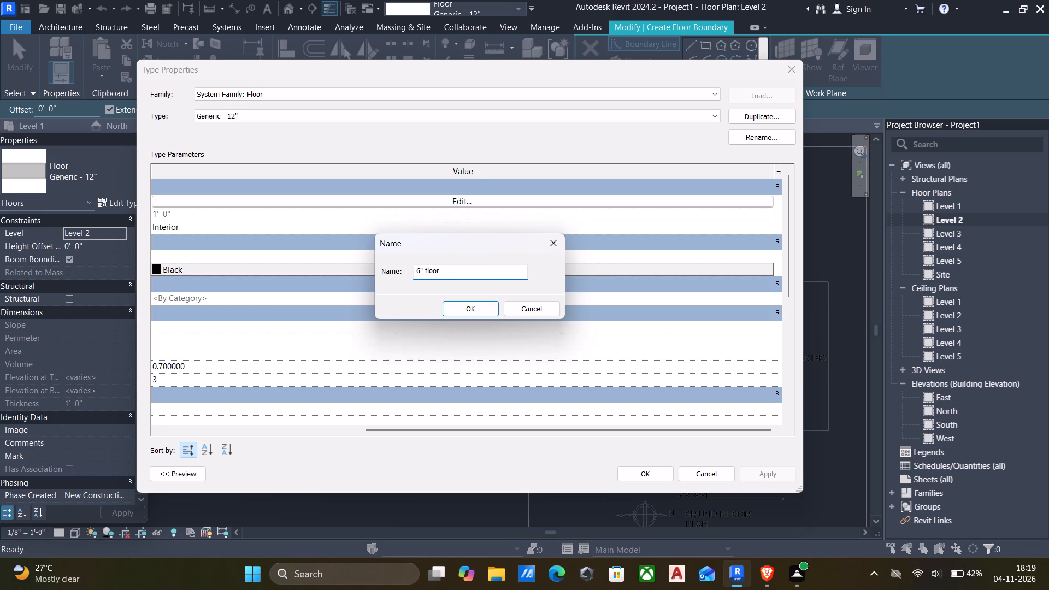
left_click(477, 304)
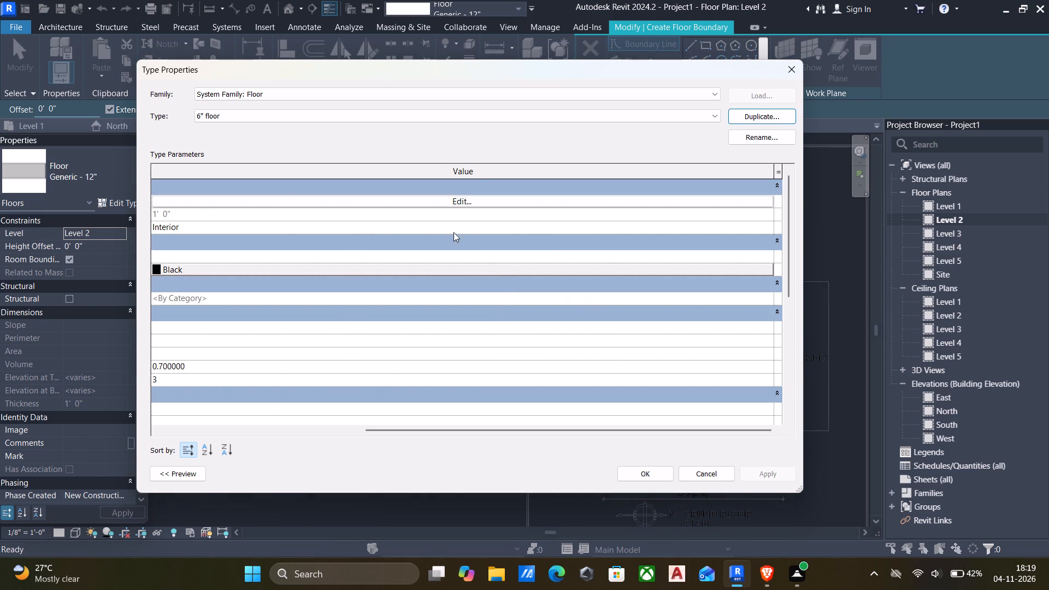
Set the structure layer thickness of the "6" floor" type to 6" and apply the type to the new floor.
left_click(456, 202)
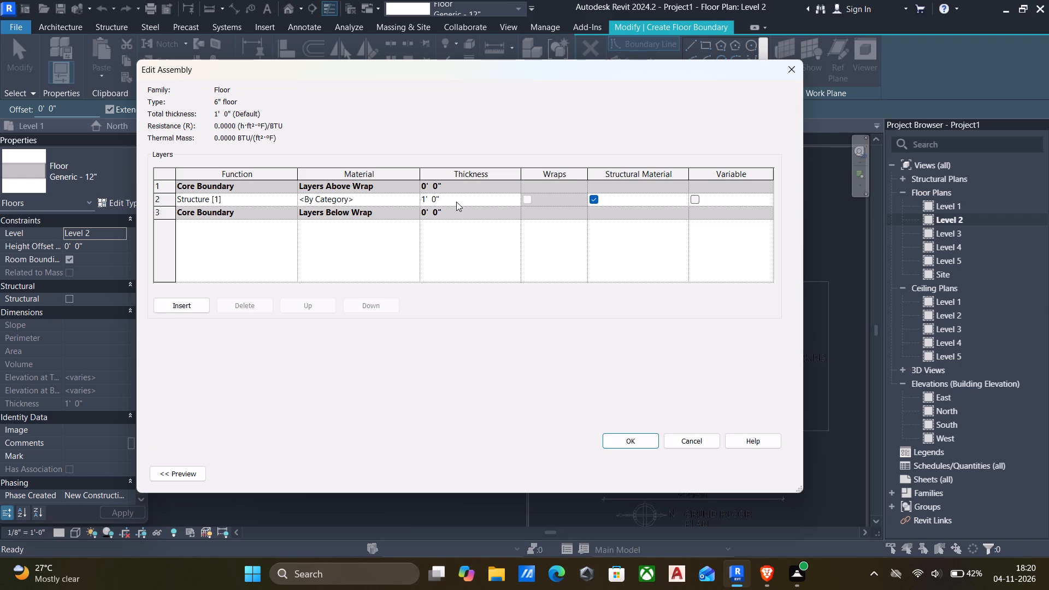
left_click(479, 202)
type("6\"")
key("Return")
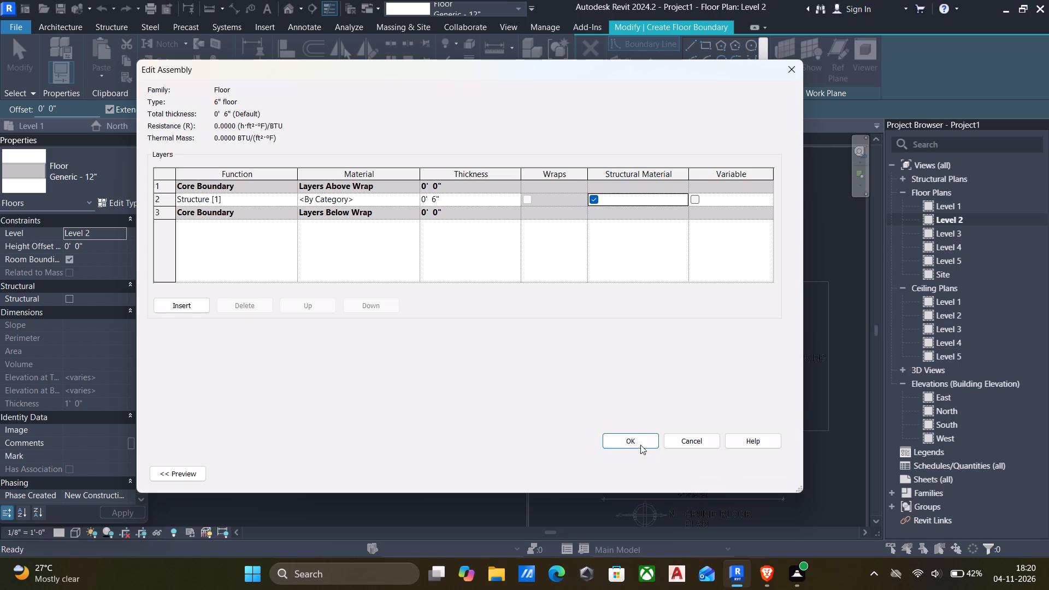
left_click(634, 438)
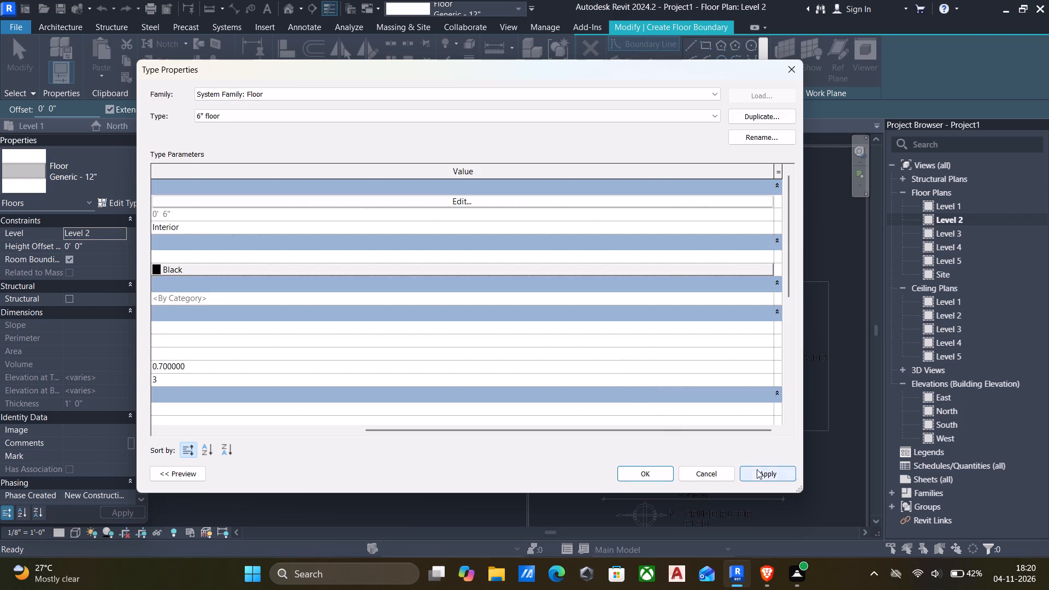
left_click(757, 469)
left_click(656, 470)
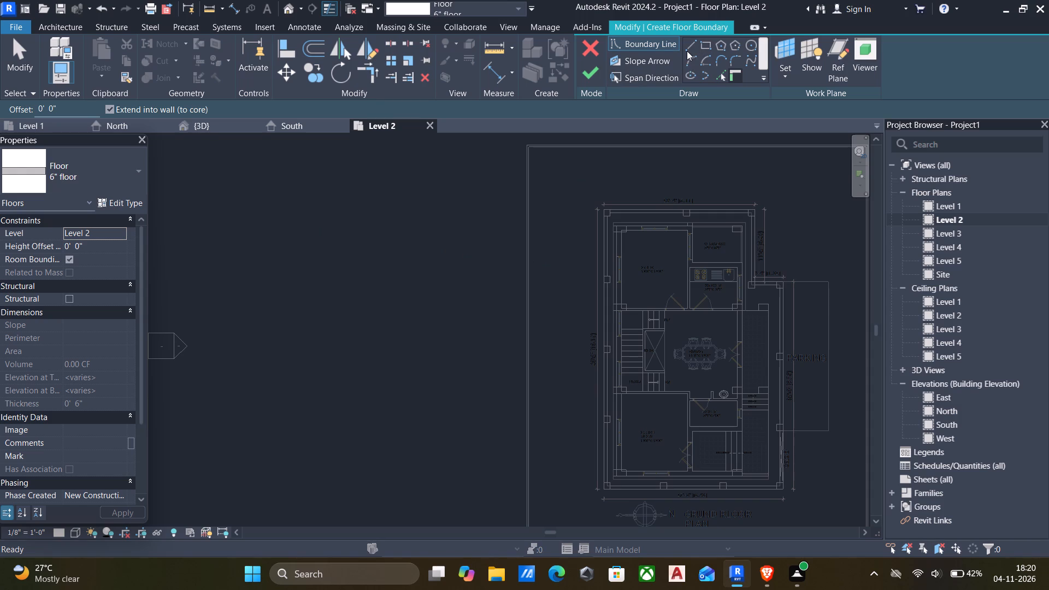
Draw the first floor boundary line, about 10' 3" long, along the inner face of the G.Bed's outer wall beside the verandah's end, from corner to corner.
scroll(687, 51, "up", 4)
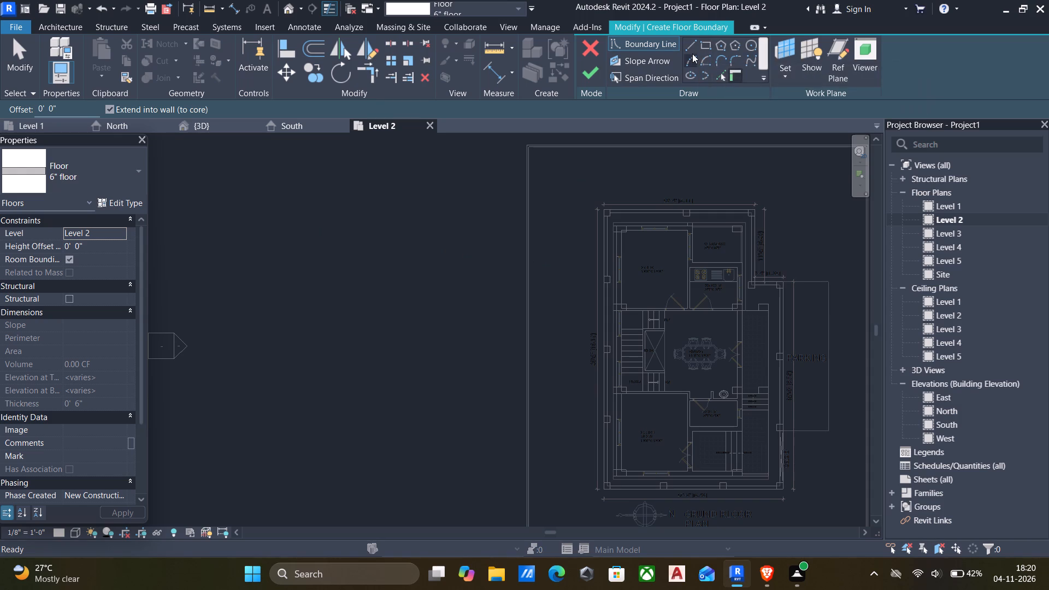
left_click(692, 46)
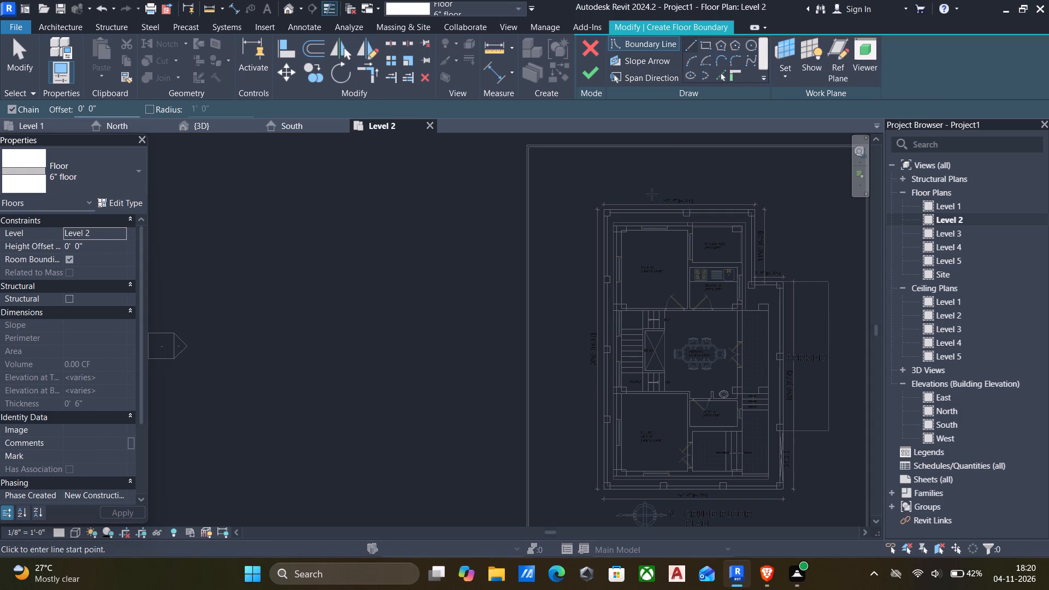
scroll(641, 214, "up", 5)
scroll(624, 219, "down", 3)
middle_click_drag(622, 220, 561, 217)
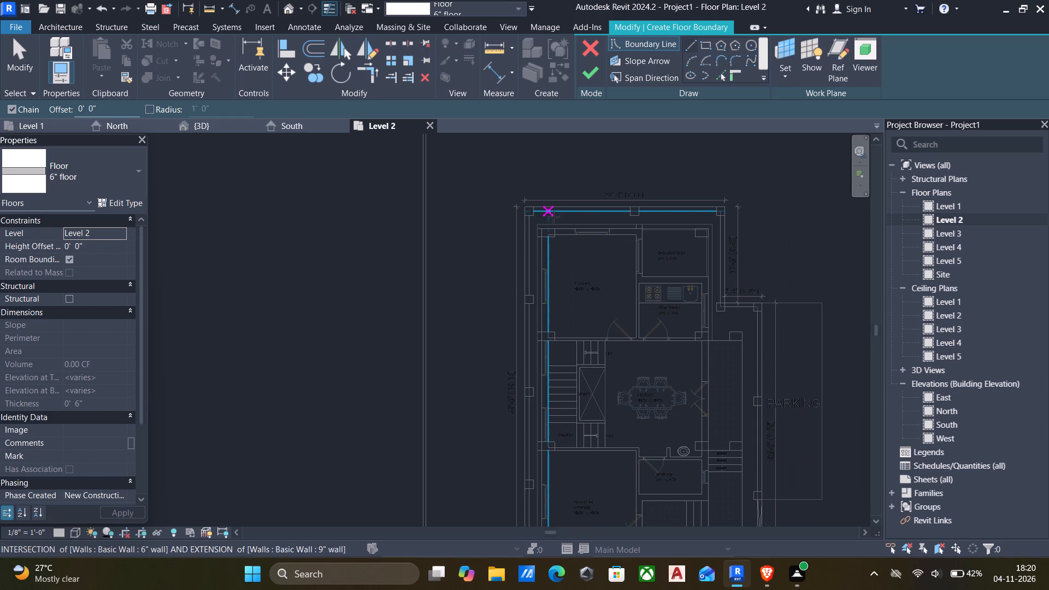
scroll(553, 216, "up", 10)
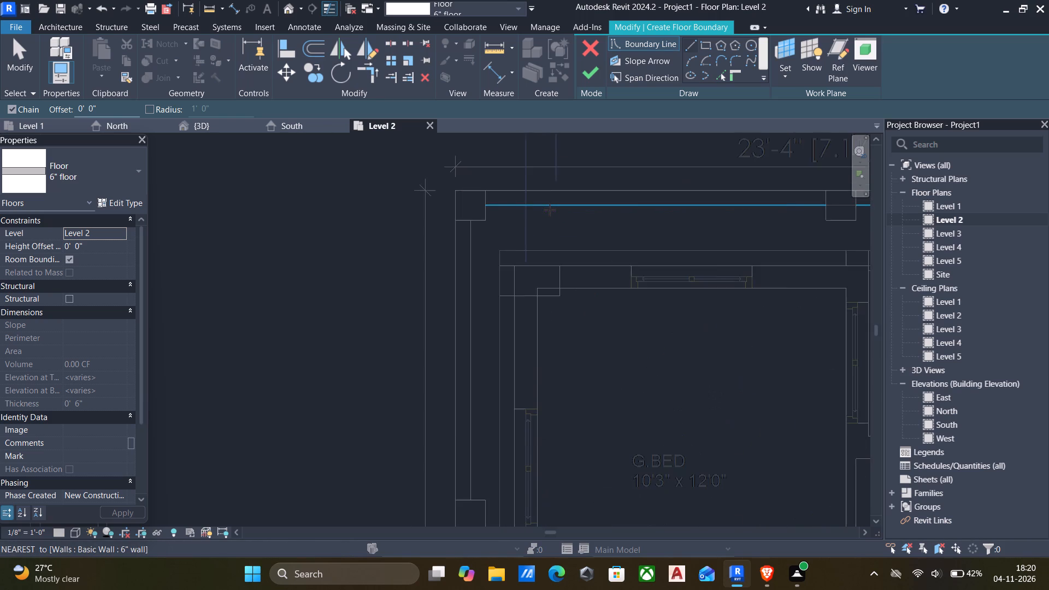
scroll(535, 208, "down", 3)
middle_click_drag(531, 225, 432, 207)
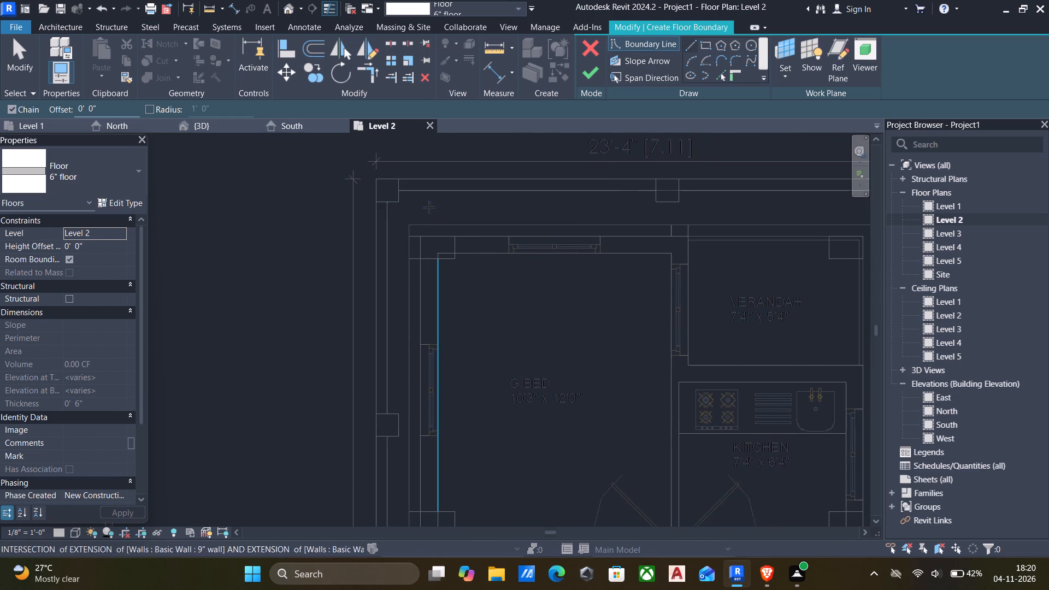
scroll(406, 224, "up", 2)
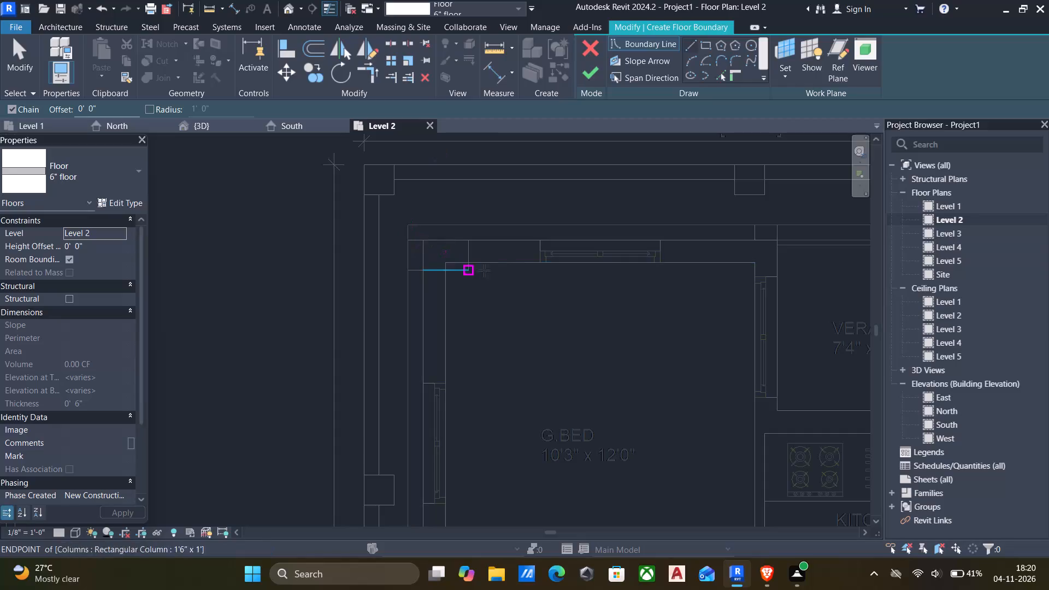
scroll(537, 253, "down", 5)
middle_click_drag(535, 255, 401, 245)
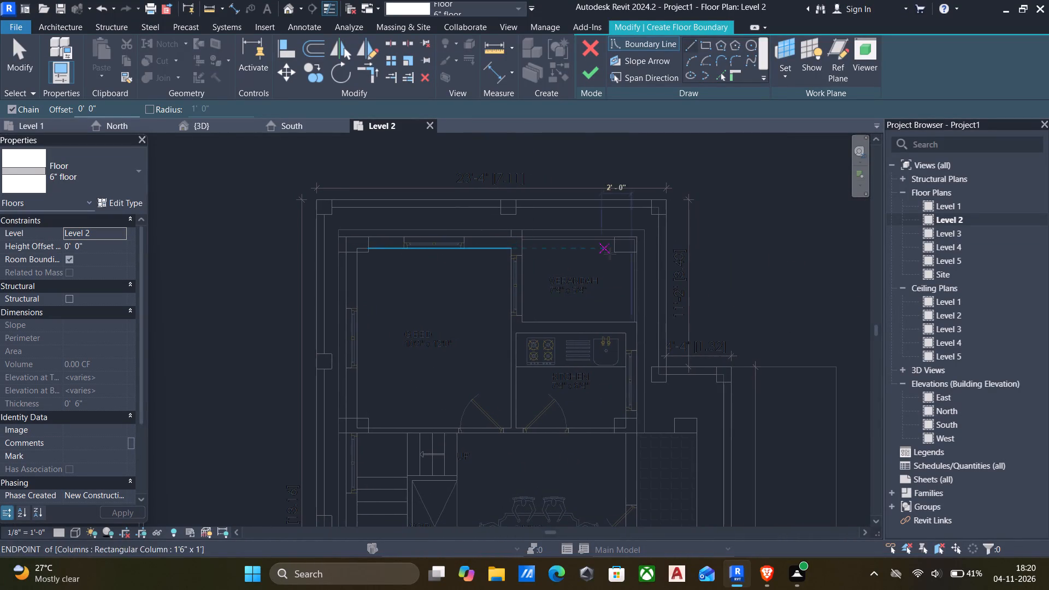
scroll(545, 253, "down", 3)
middle_click_drag(553, 256, 611, 259)
scroll(464, 240, "up", 3)
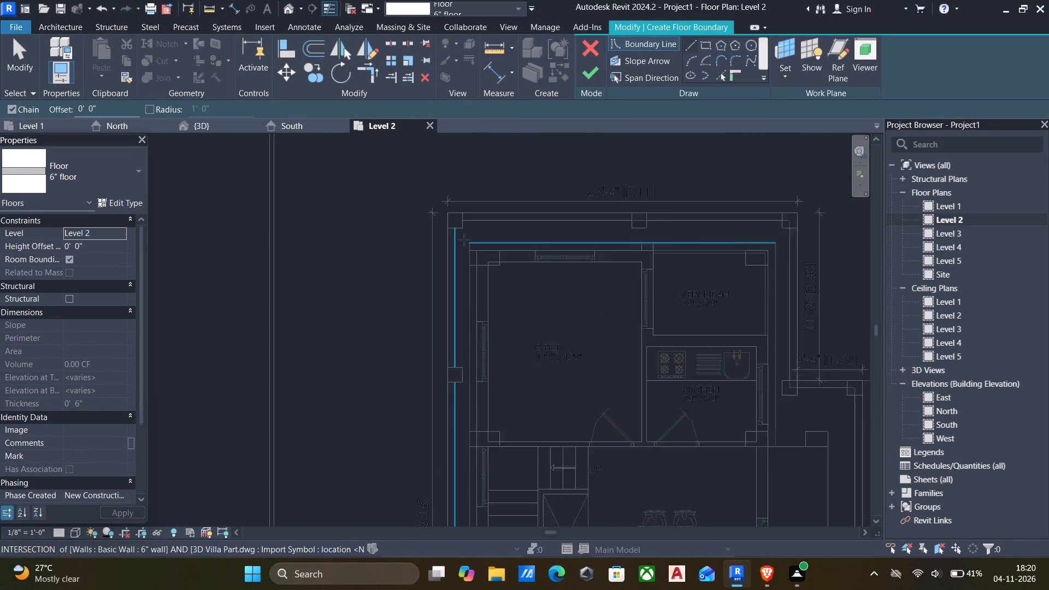
scroll(464, 240, "up", 1)
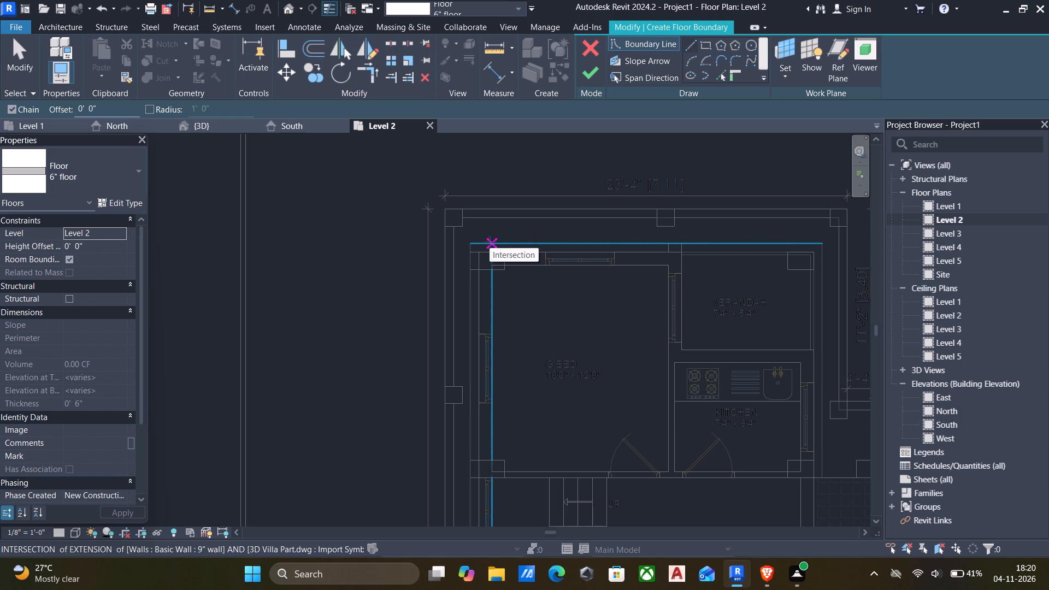
scroll(483, 252, "up", 4)
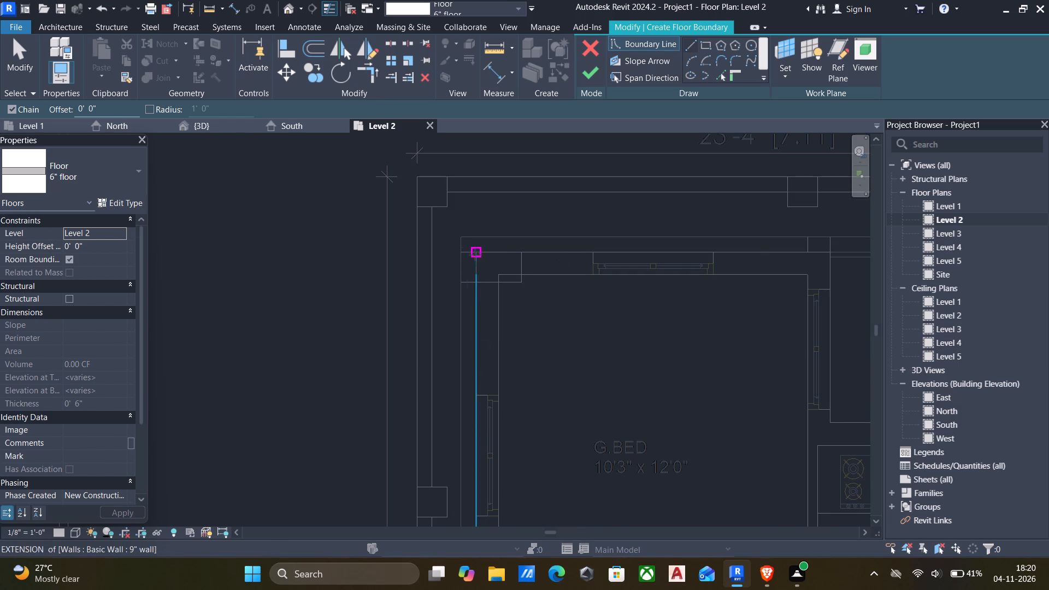
scroll(481, 258, "up", 4)
scroll(481, 259, "down", 6)
middle_click_drag(481, 262, 372, 244)
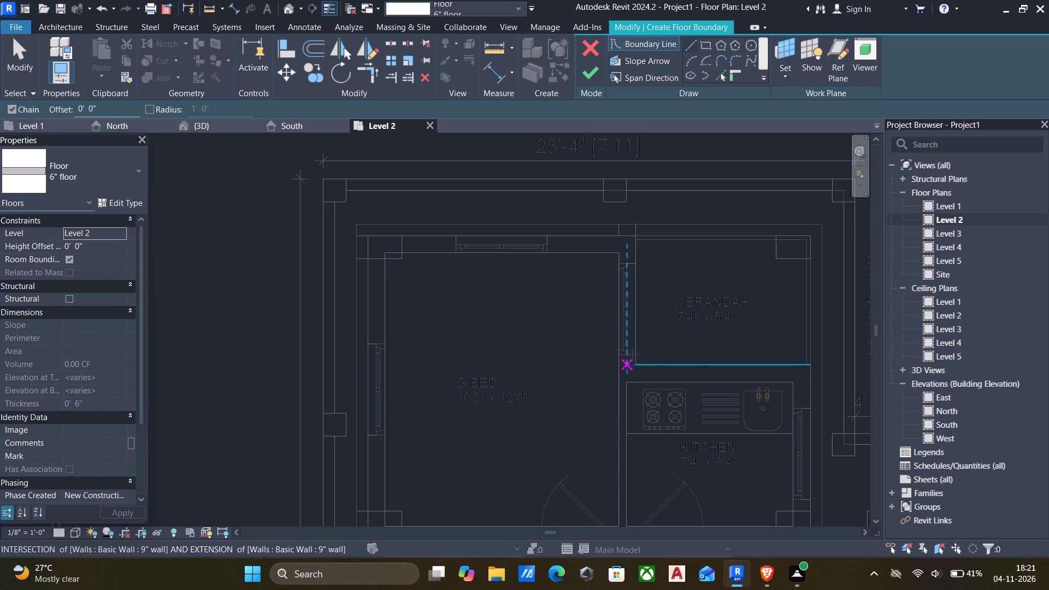
scroll(398, 256, "up", 4)
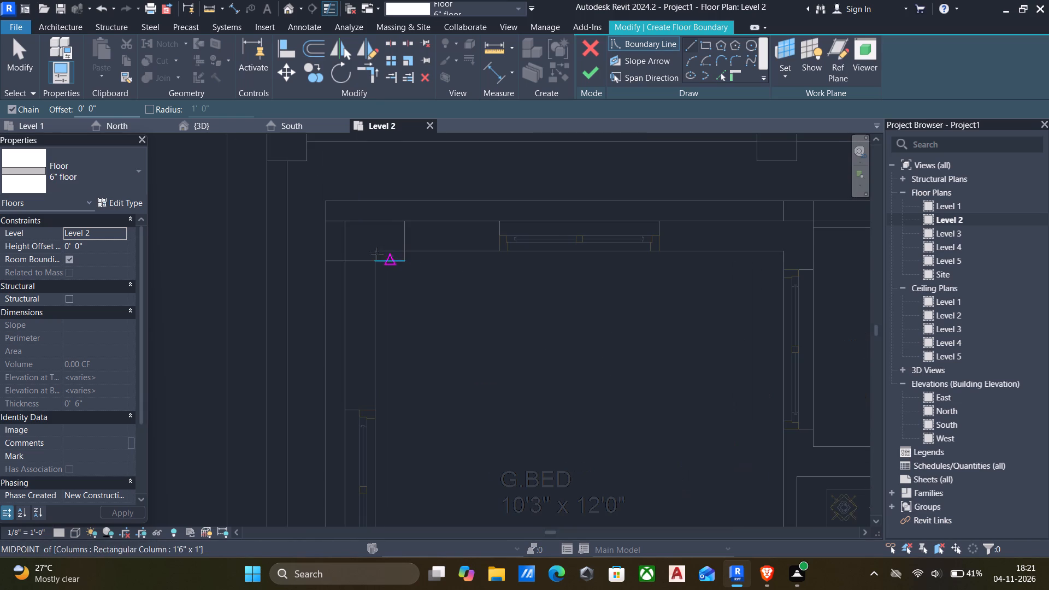
left_click(376, 252)
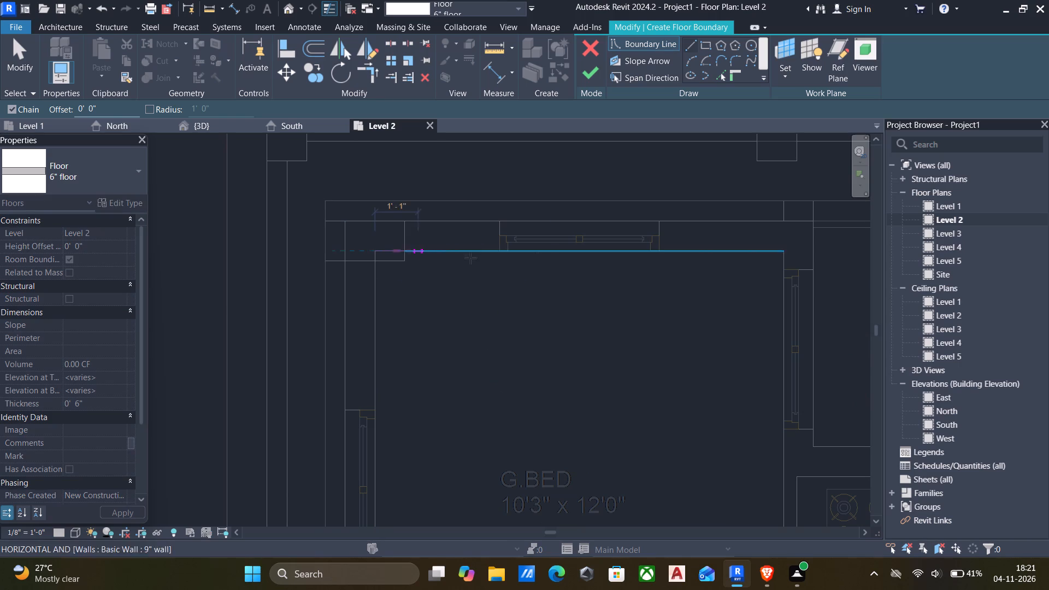
left_click(778, 251)
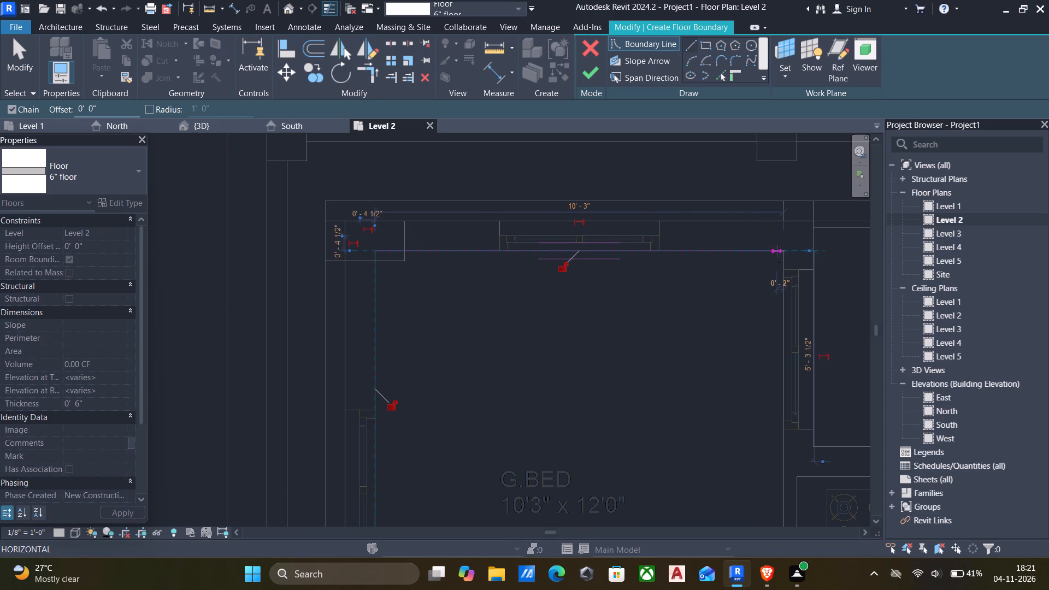
Continue the floor boundary about 5' 8" along the G.Bed's verandah-side wall, and about 7' 8" along the kitchen's verandah-side inner face to its exterior corner.
scroll(770, 299, "down", 6)
middle_click_drag(766, 313, 693, 265)
scroll(686, 273, "up", 1)
scroll(702, 316, "up", 5)
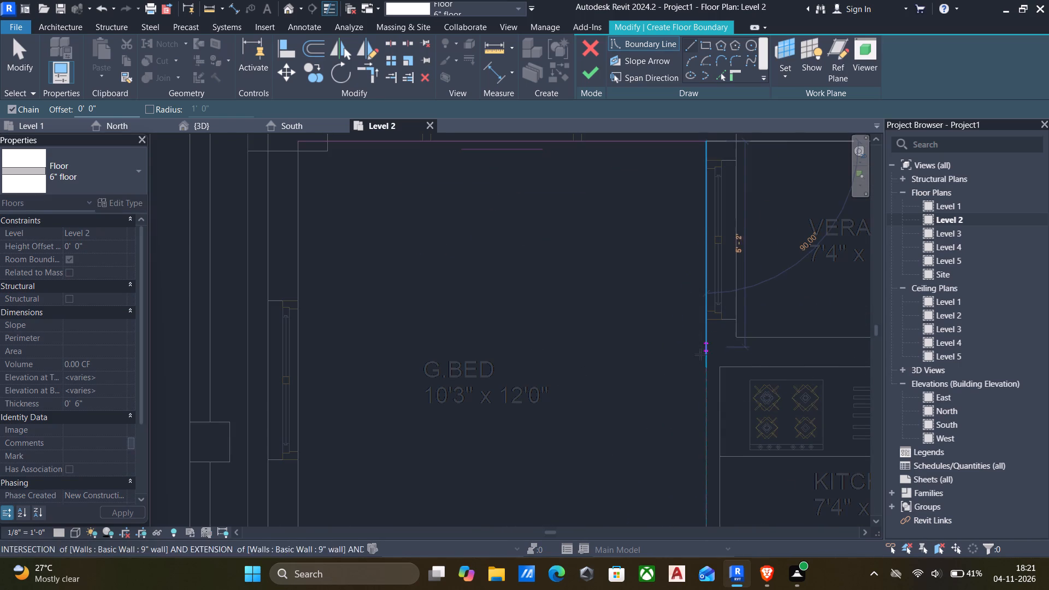
left_click(708, 368)
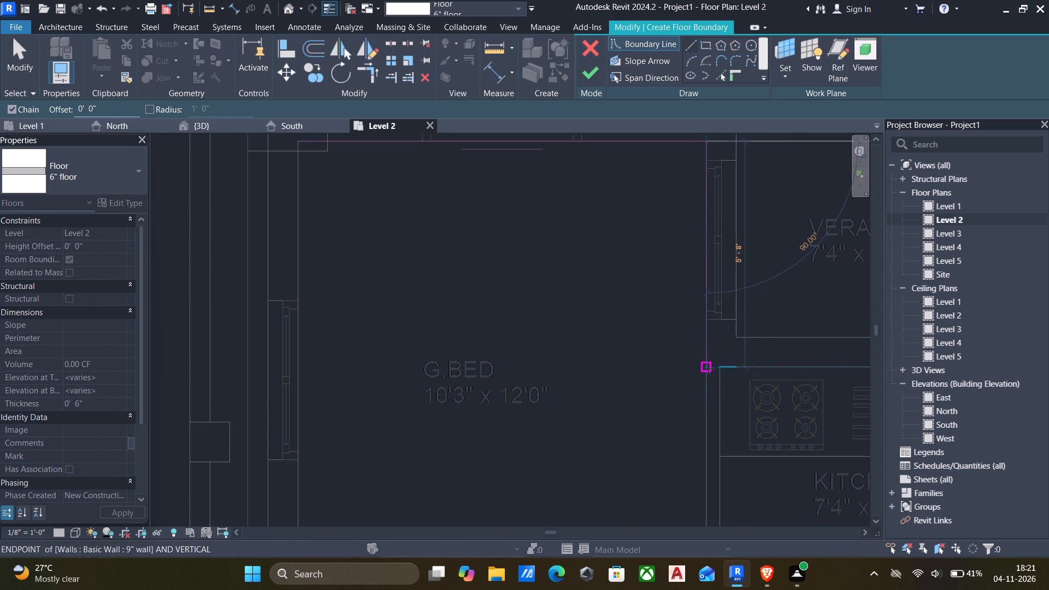
scroll(755, 360, "down", 6)
middle_click_drag(756, 360, 546, 352)
scroll(648, 354, "up", 5)
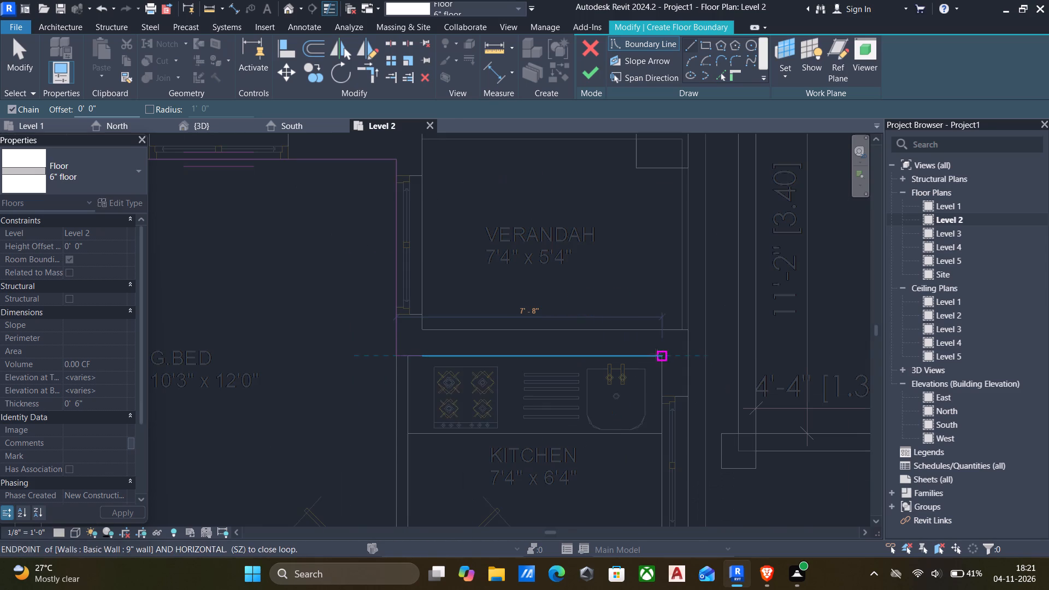
left_click(661, 356)
Continue the floor boundary about 6' 8" along the kitchen's outer wall to the column corner, and about 4' 9" across to the porch column's outer corner.
scroll(663, 368, "down", 6)
middle_click_drag(663, 373, 673, 315)
middle_click_drag(673, 374, 673, 371)
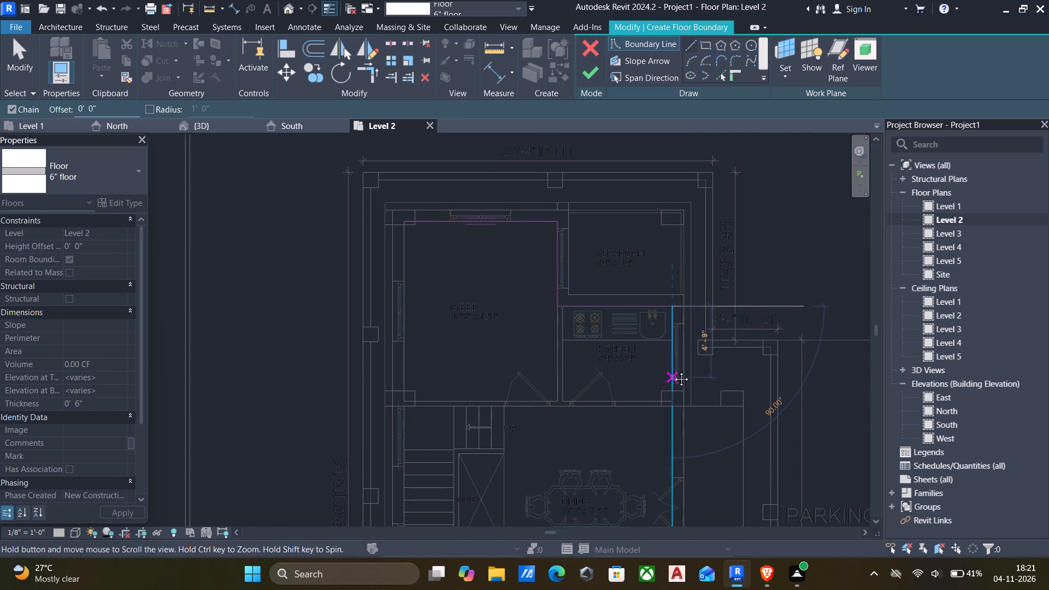
middle_click_drag(673, 371, 669, 341)
middle_click_drag(670, 369, 669, 341)
scroll(669, 368, "down", 3)
middle_click_drag(669, 370, 673, 315)
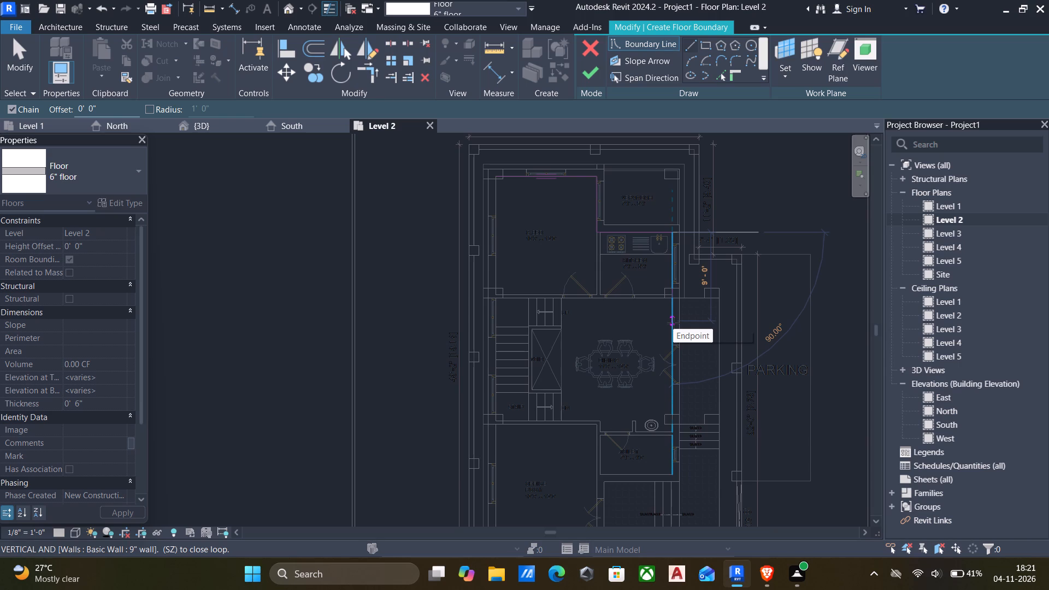
scroll(679, 287, "up", 2)
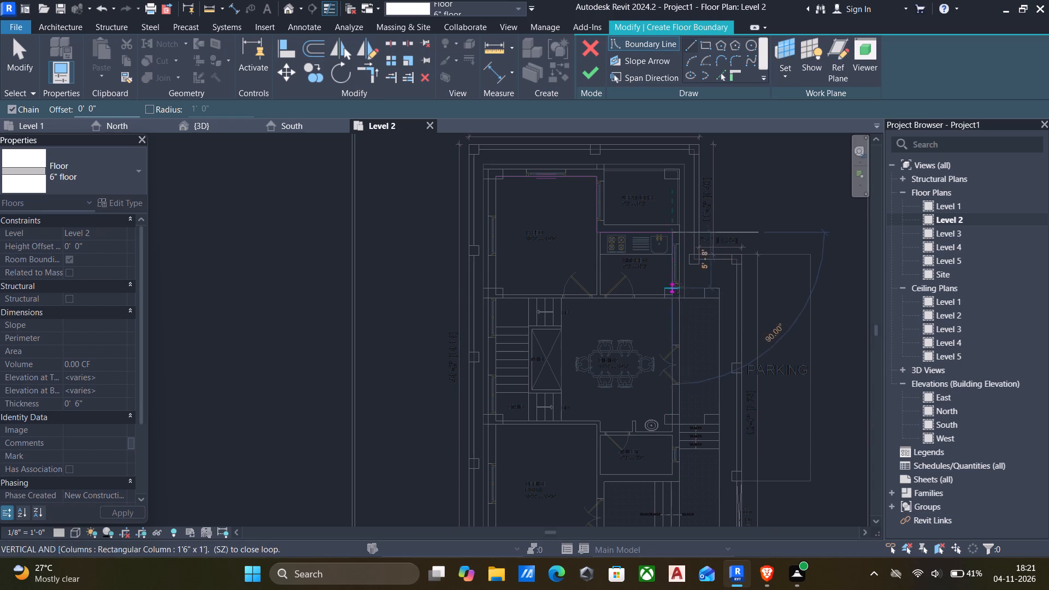
scroll(679, 287, "up", 8)
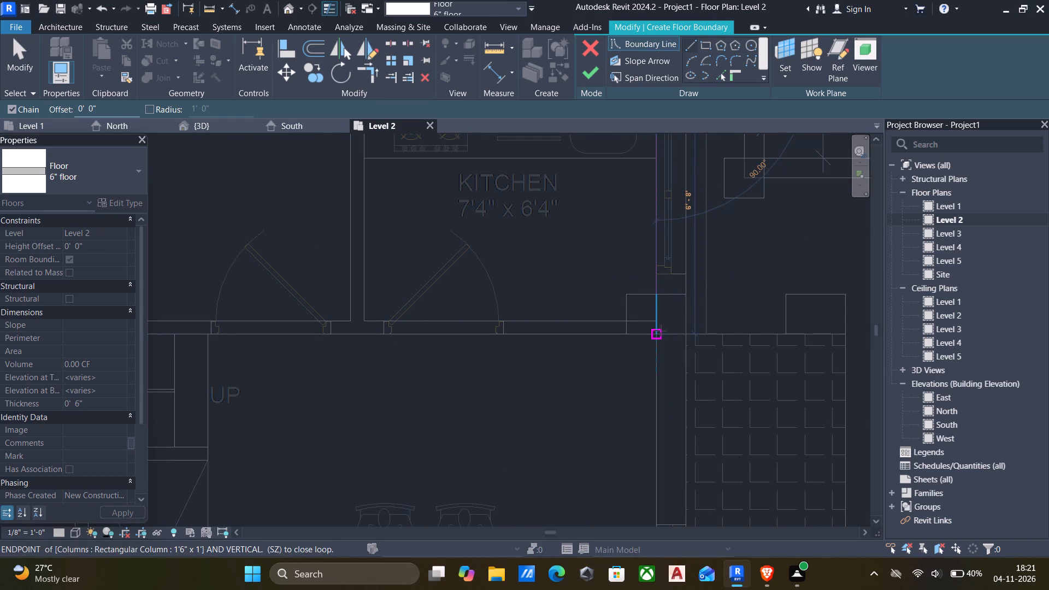
left_click(661, 331)
left_click(843, 334)
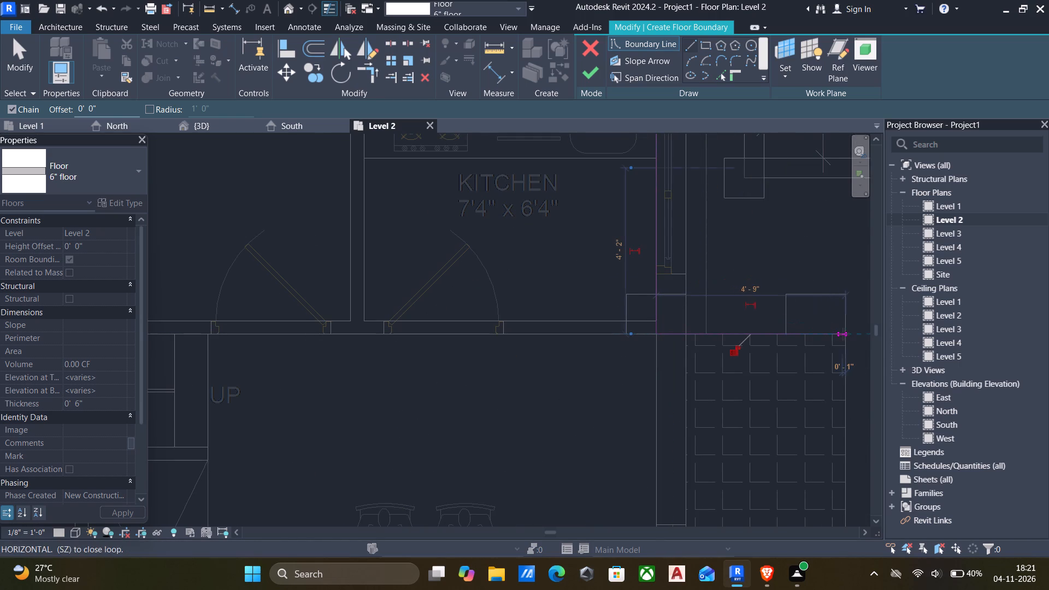
Run the boundary along the tiled passage's parking-side edge to its front corner, about 4' back to the column, and up to the front wall's inner face.
scroll(843, 336, "down", 5)
middle_click_drag(840, 348, 805, 296)
scroll(802, 361, "down", 6)
middle_click_drag(798, 375, 797, 335)
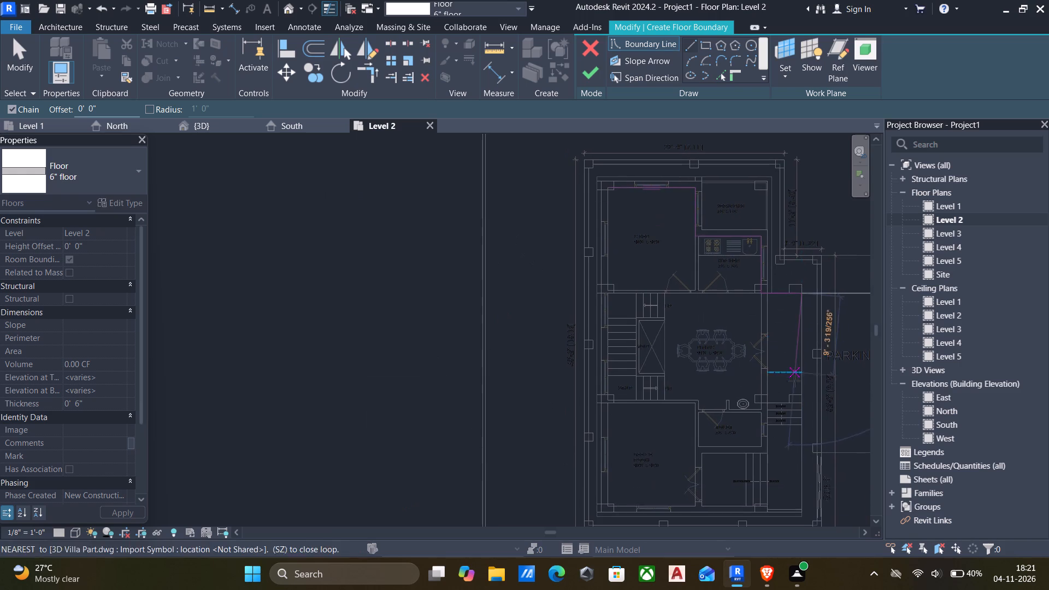
middle_click_drag(794, 382, 793, 333)
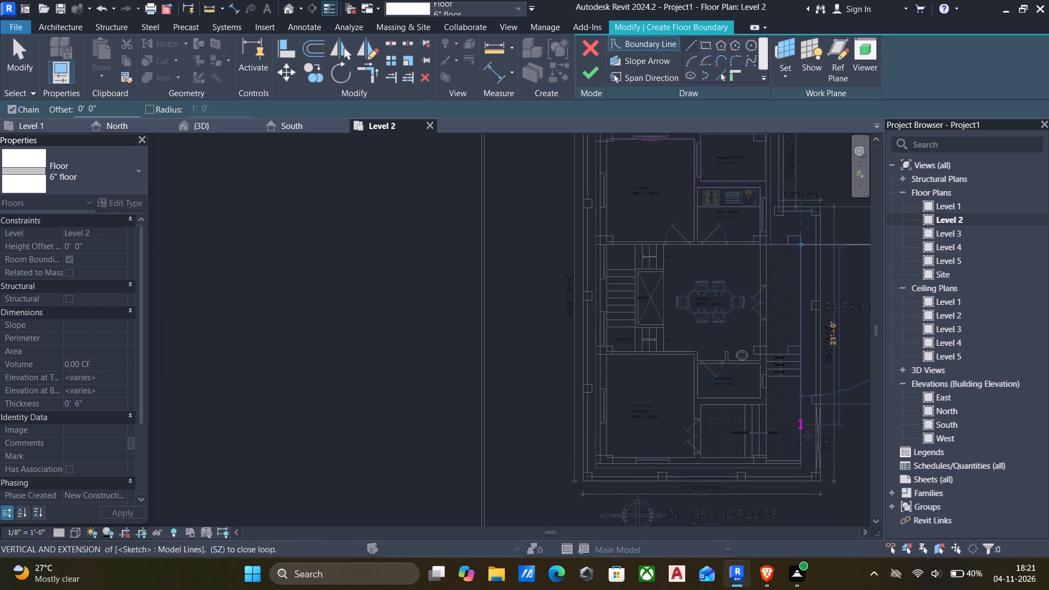
scroll(811, 452, "up", 4)
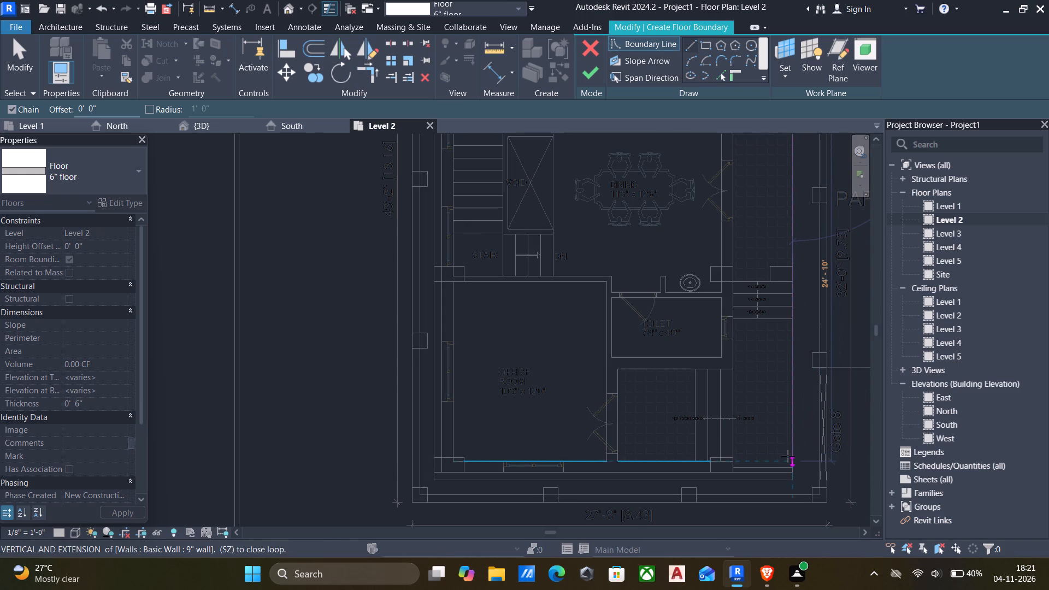
scroll(792, 485, "up", 5)
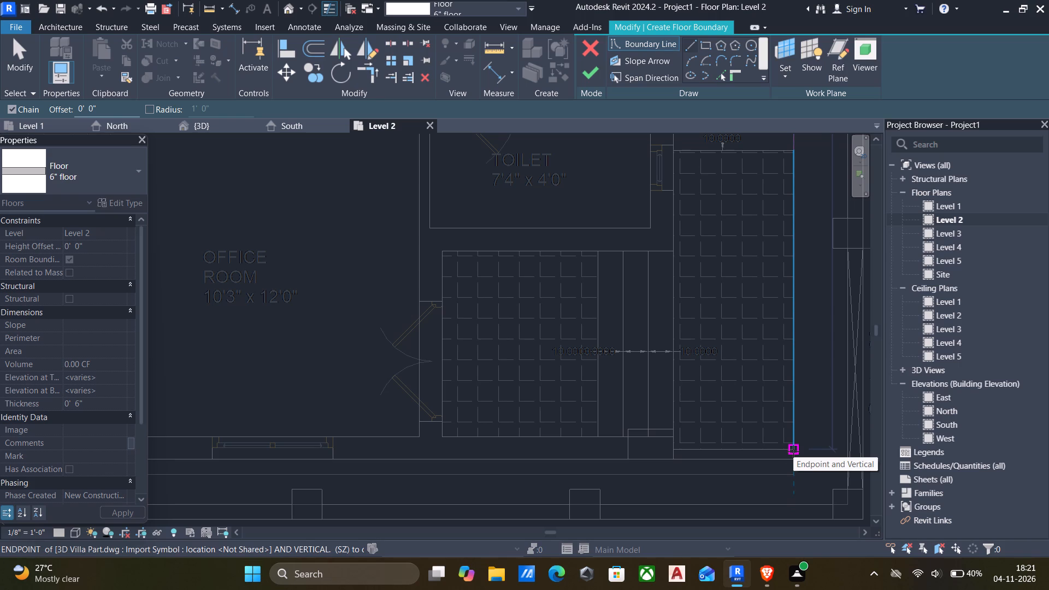
left_click(793, 451)
scroll(670, 453, "up", 5)
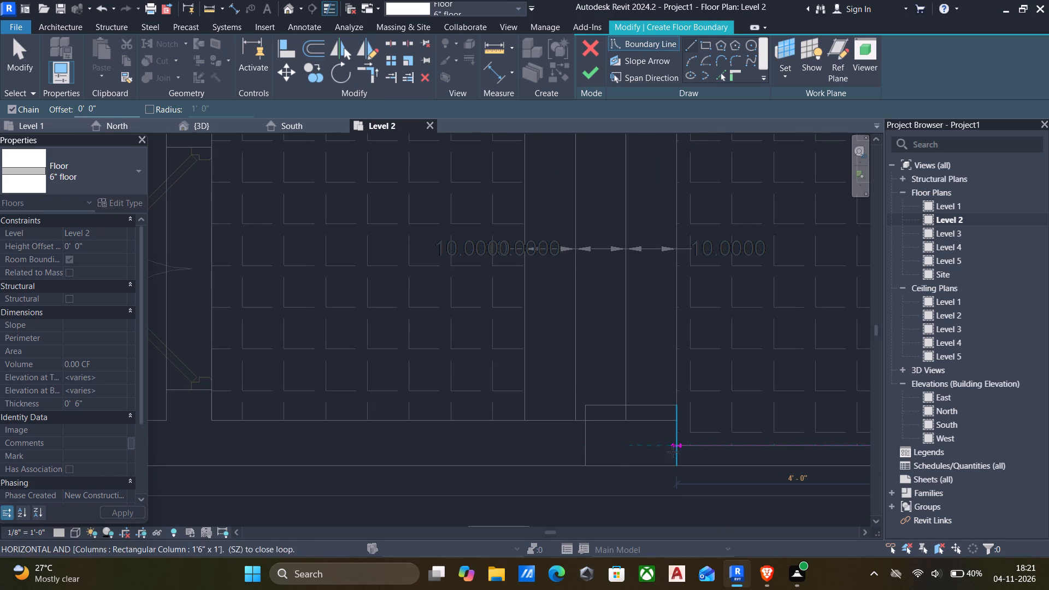
left_click(676, 449)
left_click(679, 422)
Draw the boundary about 18' 8" along the office room's front wall, and close the loop with a line about 37' 2" long to the G.Bed corner.
scroll(571, 431, "down", 5)
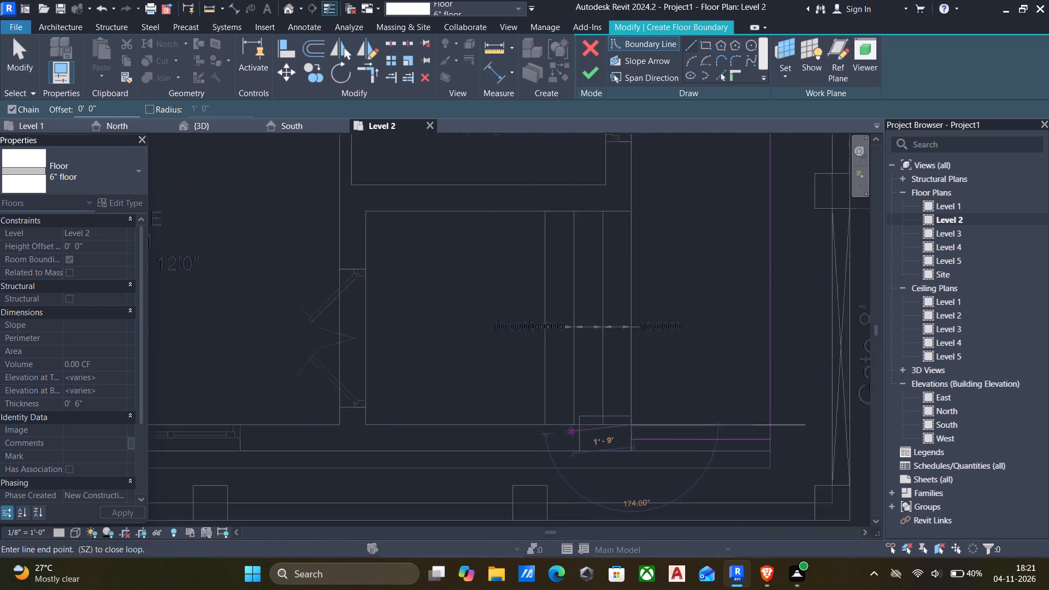
middle_click_drag(571, 431, 772, 424)
scroll(594, 422, "down", 3)
middle_click_drag(593, 424, 646, 421)
scroll(437, 422, "up", 3)
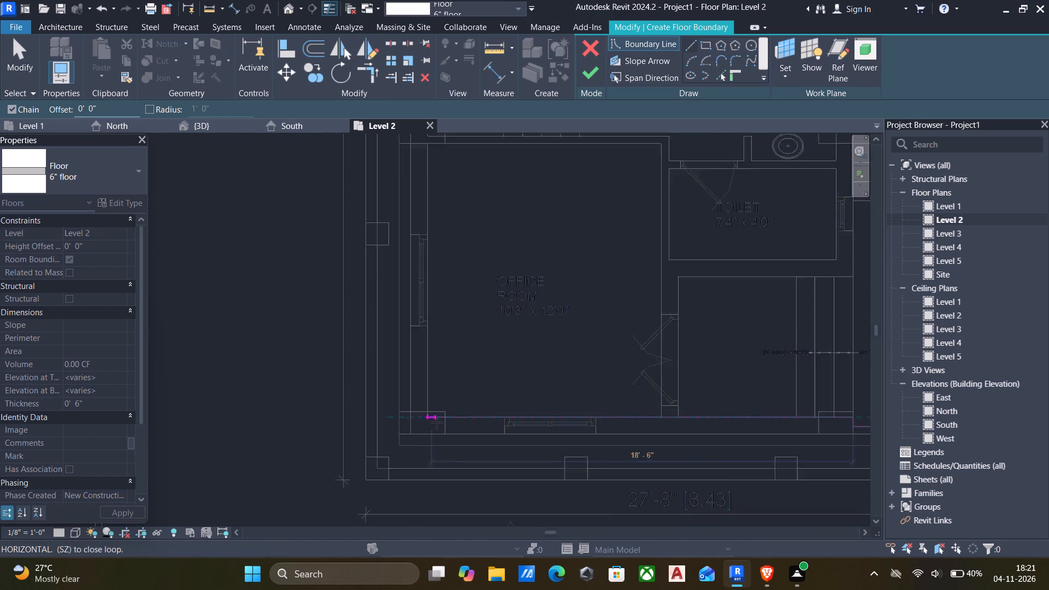
scroll(437, 422, "up", 1)
left_click(421, 416)
scroll(421, 416, "down", 4)
middle_click_drag(421, 416, 452, 453)
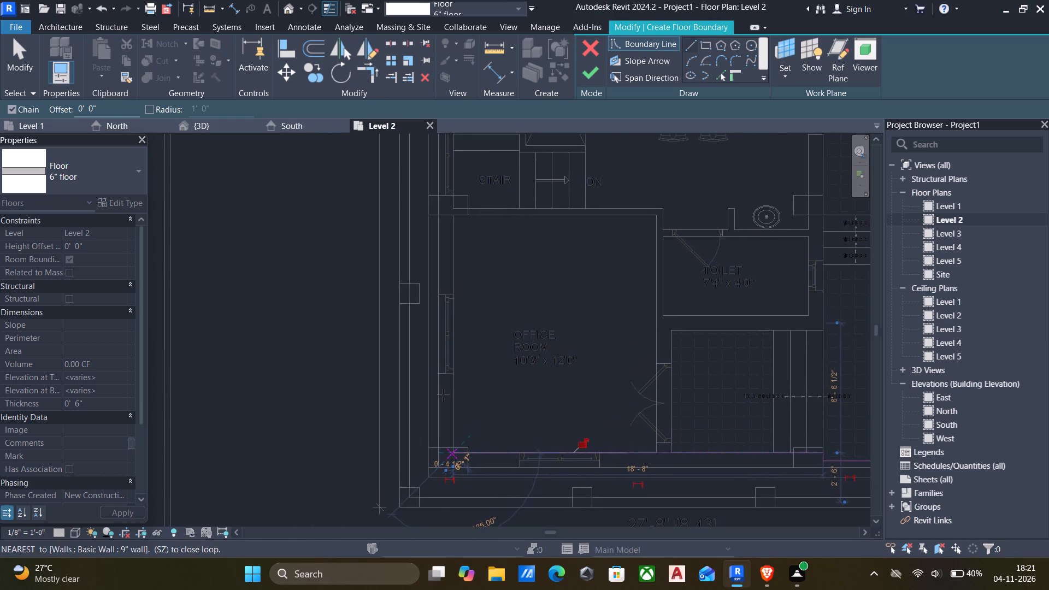
scroll(443, 384, "down", 5)
middle_click_drag(453, 403, 466, 455)
scroll(467, 434, "up", 1)
scroll(458, 315, "down", 1)
middle_click_drag(459, 323, 470, 418)
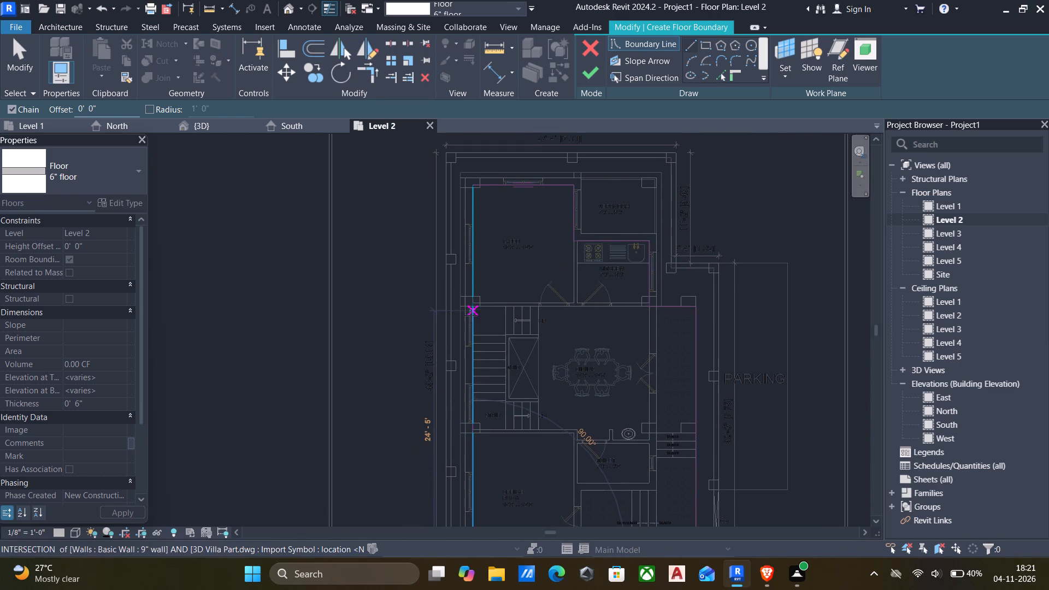
left_click(473, 189)
key("Escape")
Finish the boundary sketch to create the 6" floor on Level 2.
scroll(581, 255, "down", 6)
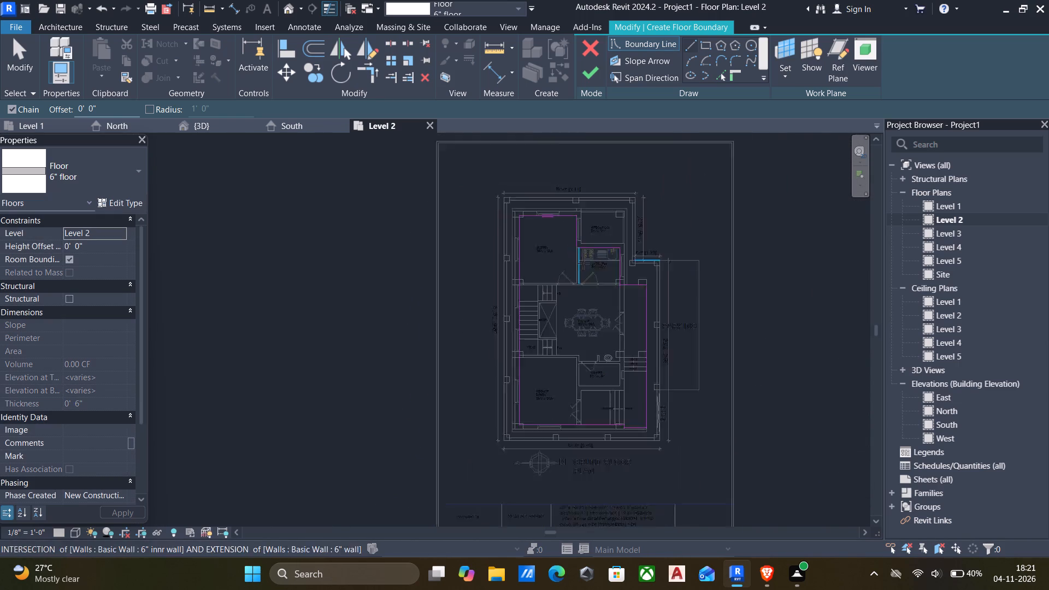
middle_click_drag(584, 265, 550, 232)
scroll(599, 249, "up", 5)
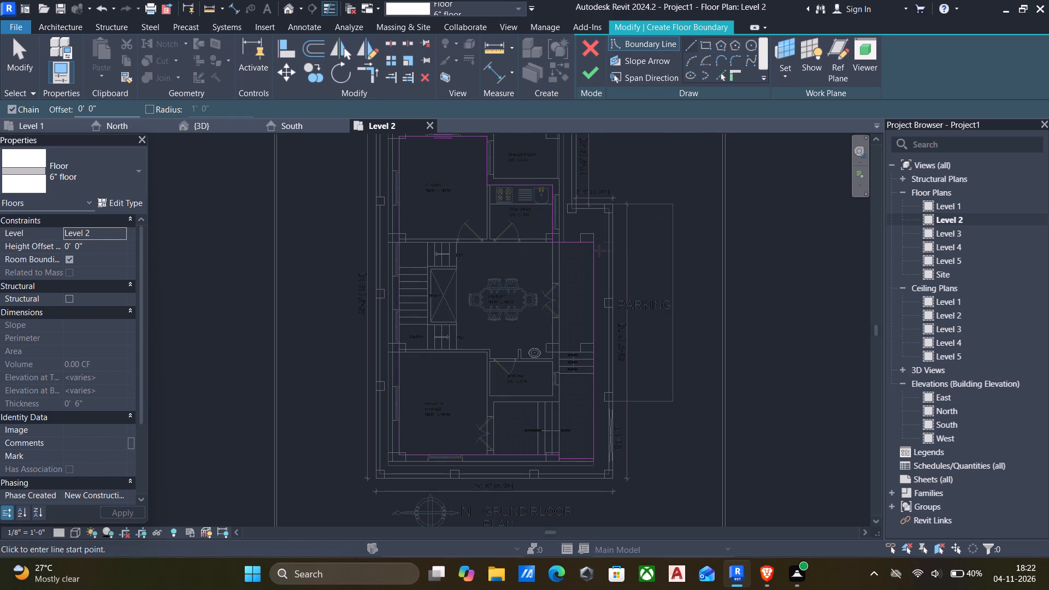
scroll(590, 258, "up", 5)
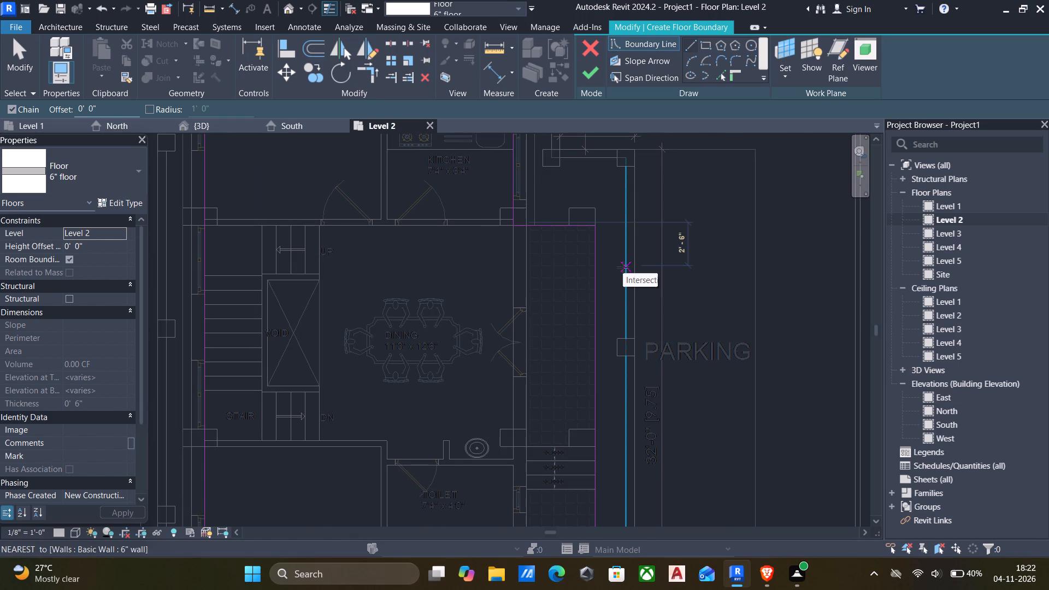
left_click(588, 72)
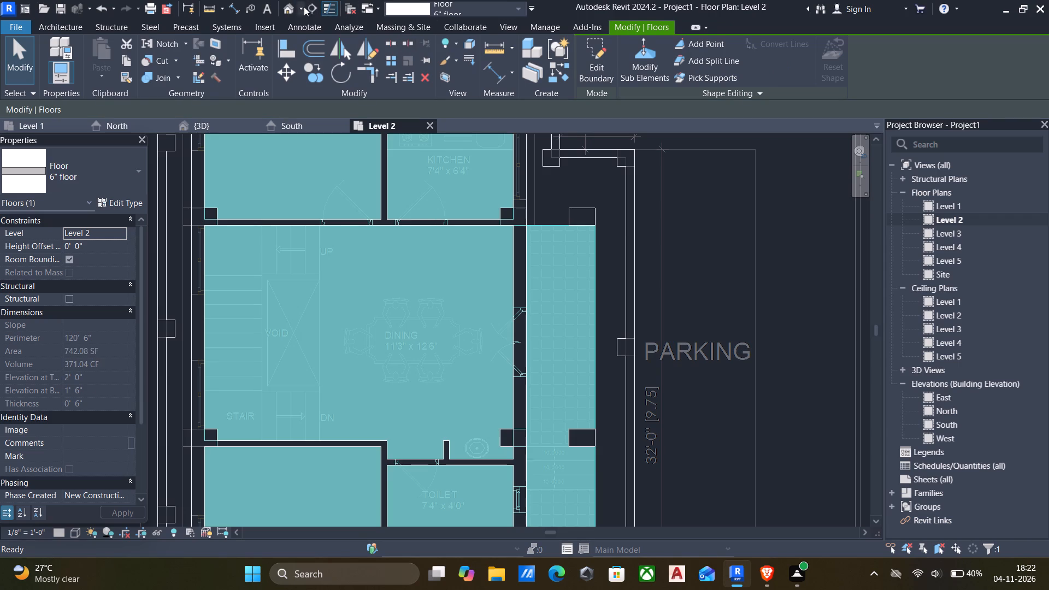
Examine the new floor slab in 3D from the side, the gate opening and above, against the walls, columns and entrance area.
left_click(290, 8)
scroll(473, 195, "down", 7)
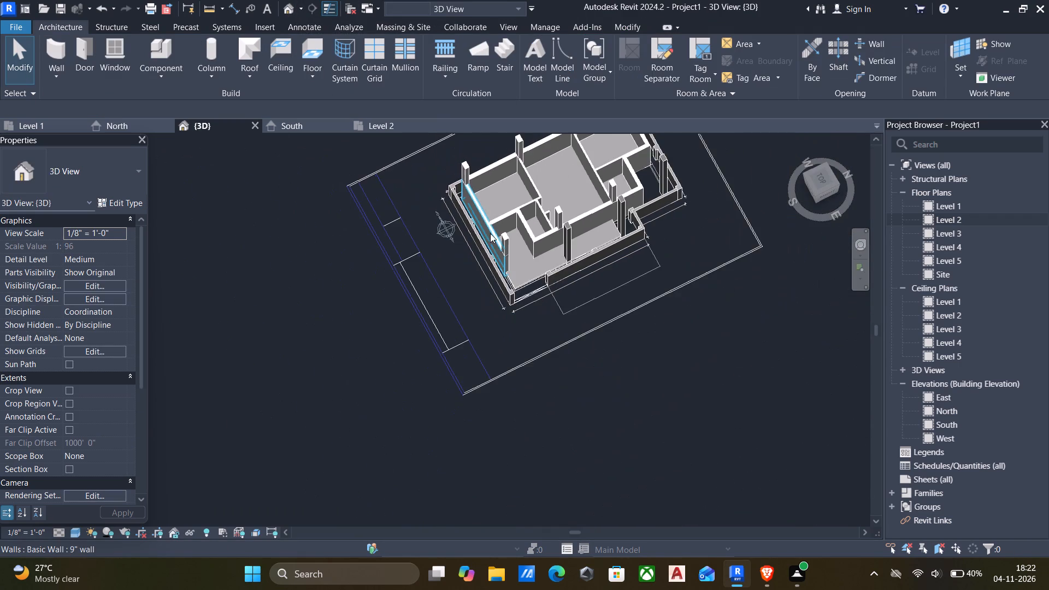
scroll(490, 234, "down", 1, "shift")
middle_click_drag(490, 234, 460, 196, "shift")
middle_click_drag(478, 253, 476, 197, "shift")
middle_click_drag(491, 251, 493, 196, "shift")
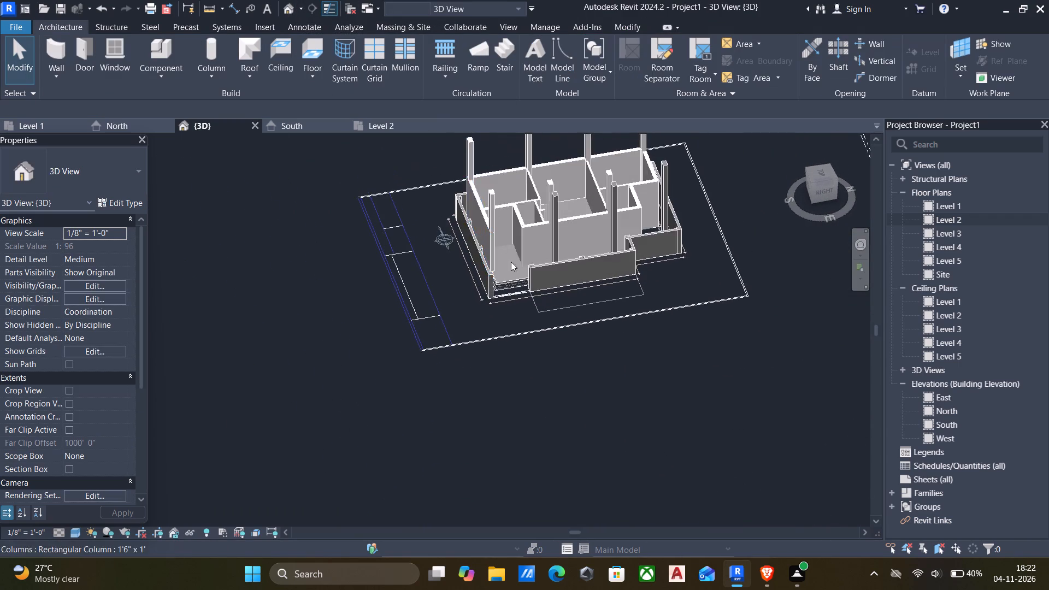
middle_click_drag(511, 262, 513, 174, "shift")
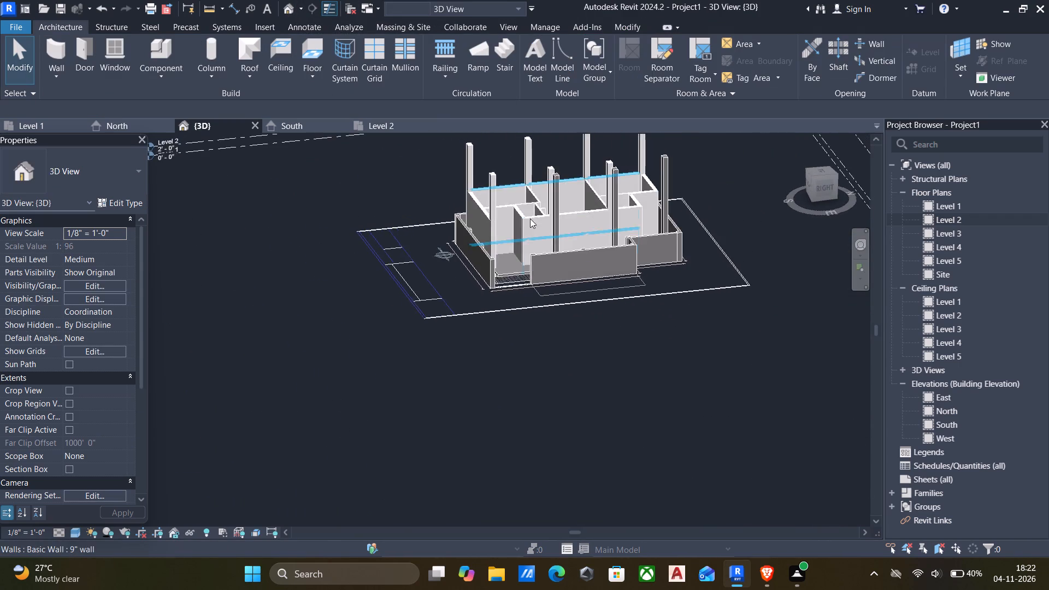
scroll(544, 265, "up", 6)
key("Escape")
scroll(495, 283, "down", 3)
middle_click_drag(494, 284, 474, 194, "shift")
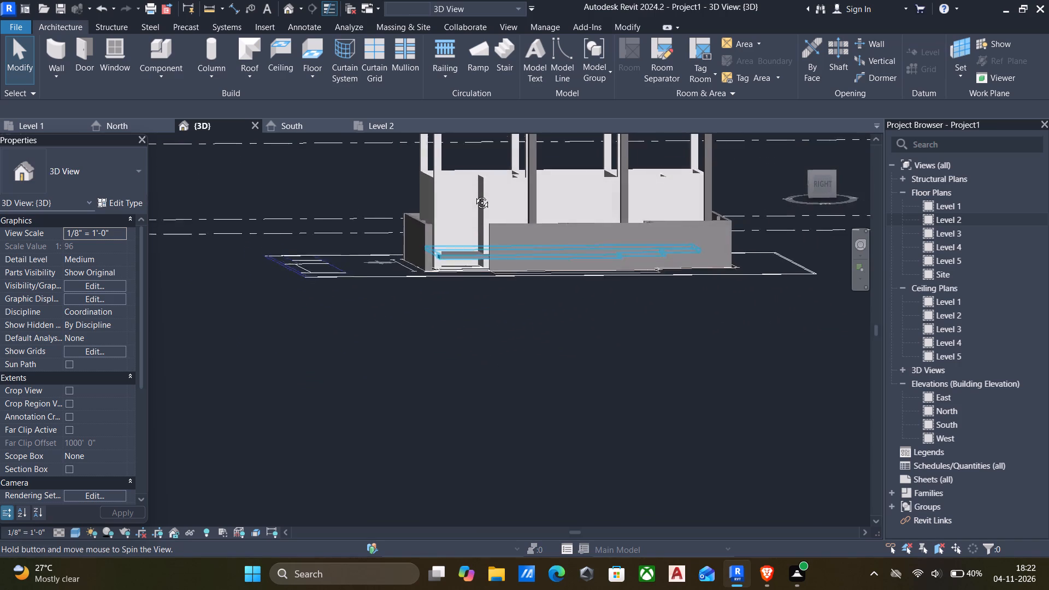
middle_click_drag(474, 194, 469, 208, "shift")
scroll(476, 279, "up", 7)
middle_click_drag(460, 264, 451, 239, "shift")
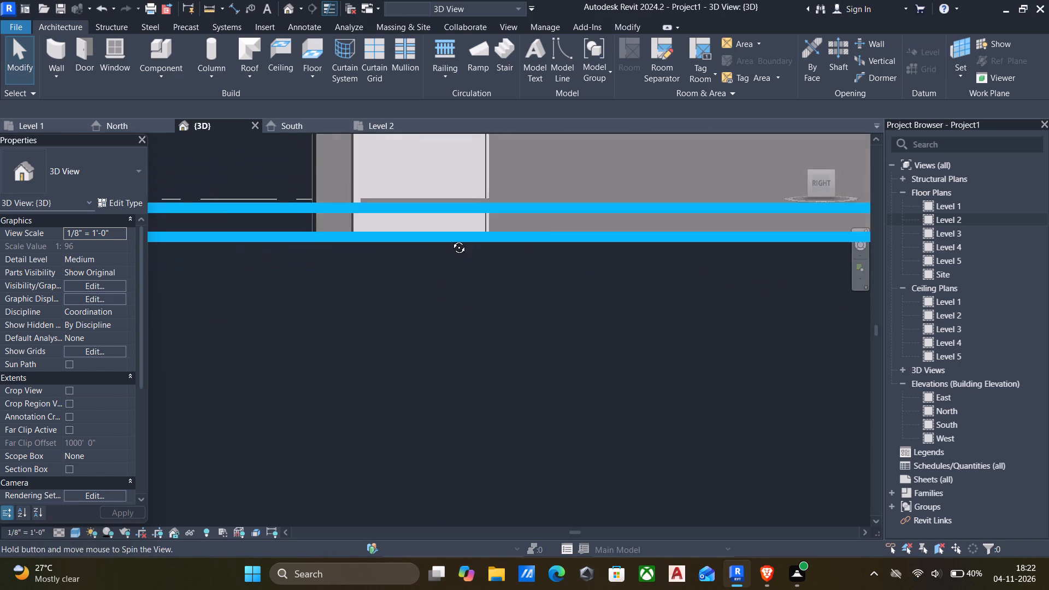
middle_click_drag(451, 239, 449, 240, "shift")
middle_click_drag(448, 250, 462, 381, "shift")
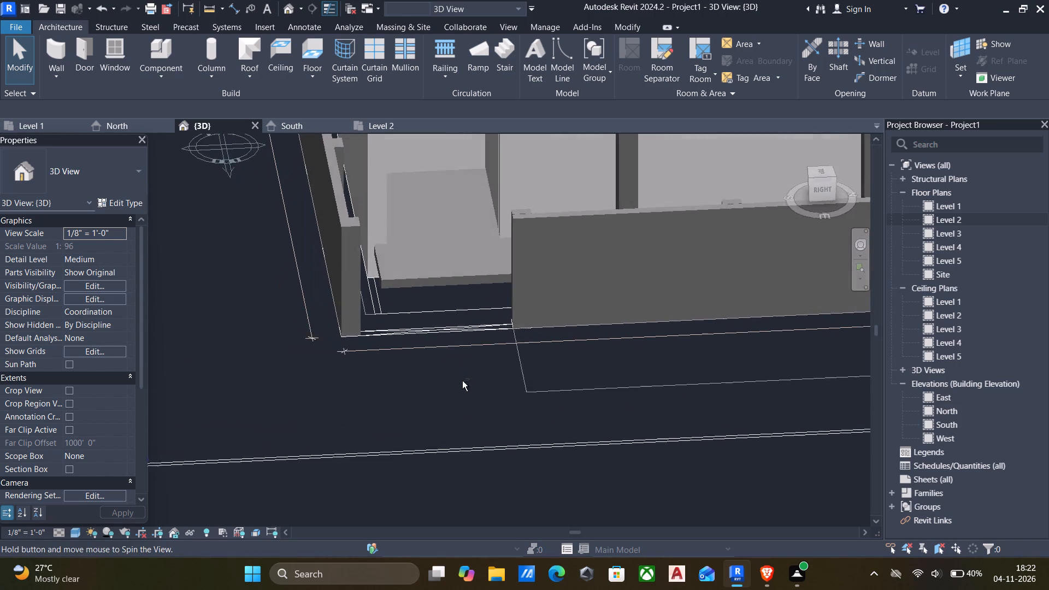
middle_click_drag(462, 381, 464, 384, "shift")
scroll(453, 290, "down", 3)
middle_click_drag(458, 284, 539, 320, "shift")
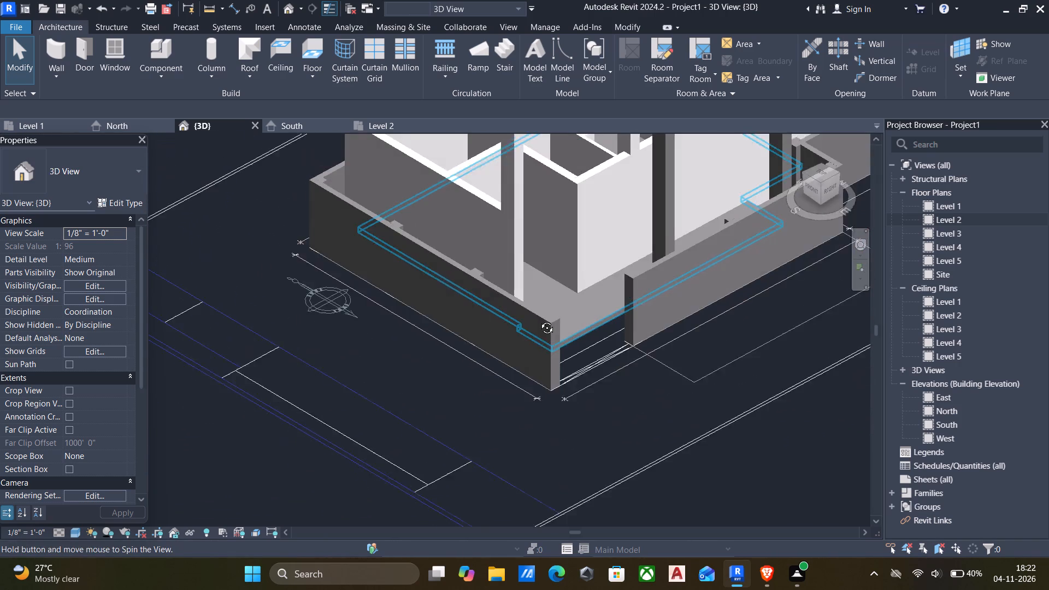
middle_click_drag(539, 320, 543, 394, "shift")
scroll(588, 320, "down", 5)
middle_click_drag(599, 310, 682, 372, "shift")
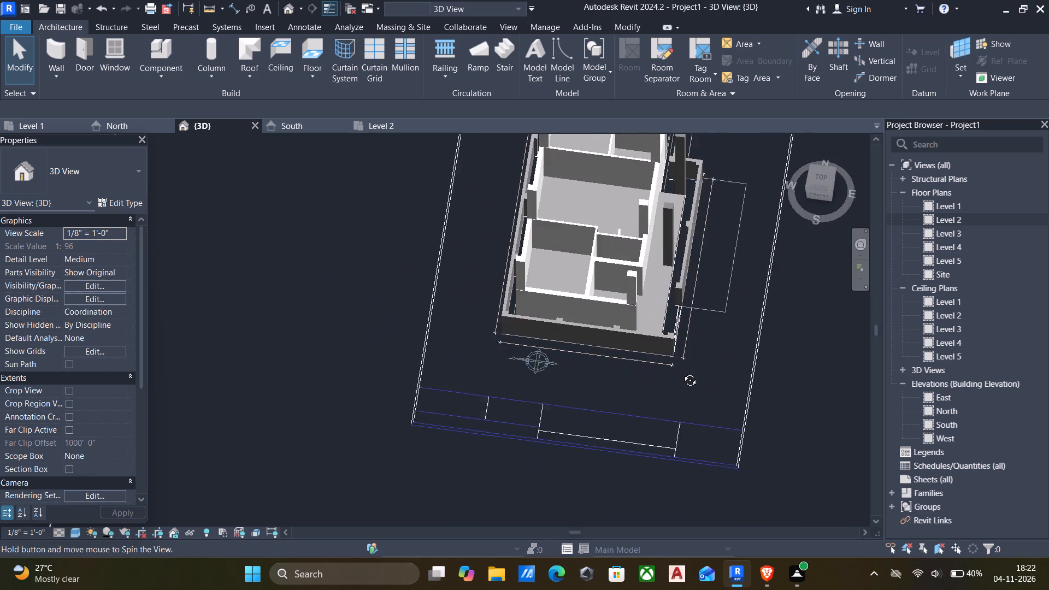
middle_click_drag(682, 372, 673, 398, "shift")
scroll(662, 319, "down", 3)
middle_click_drag(662, 319, 657, 321)
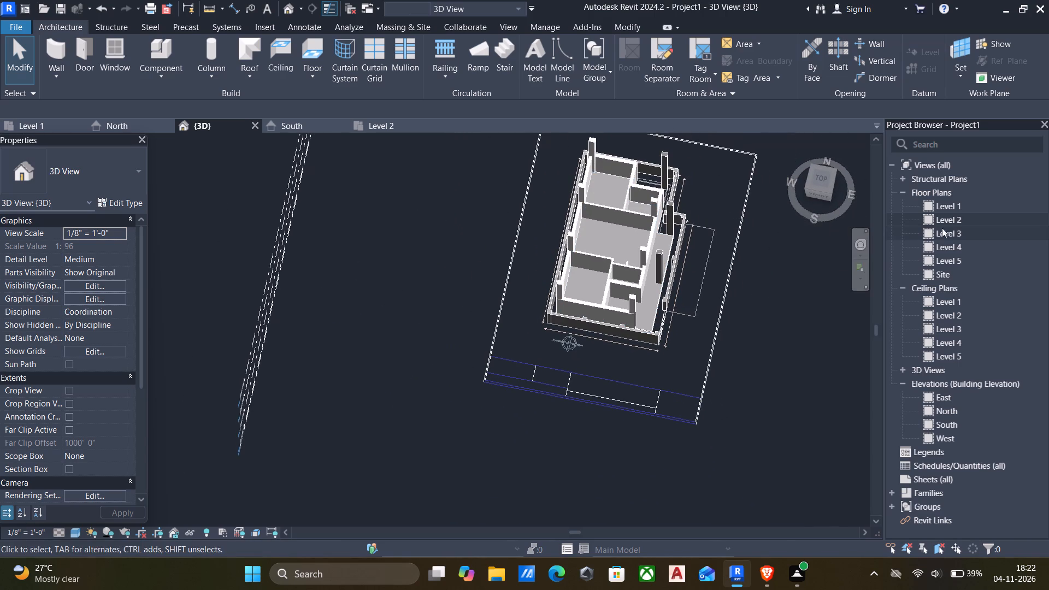
Open the Level 1 floor plan and start editing the boundary of the 6" floor.
double_click(926, 203)
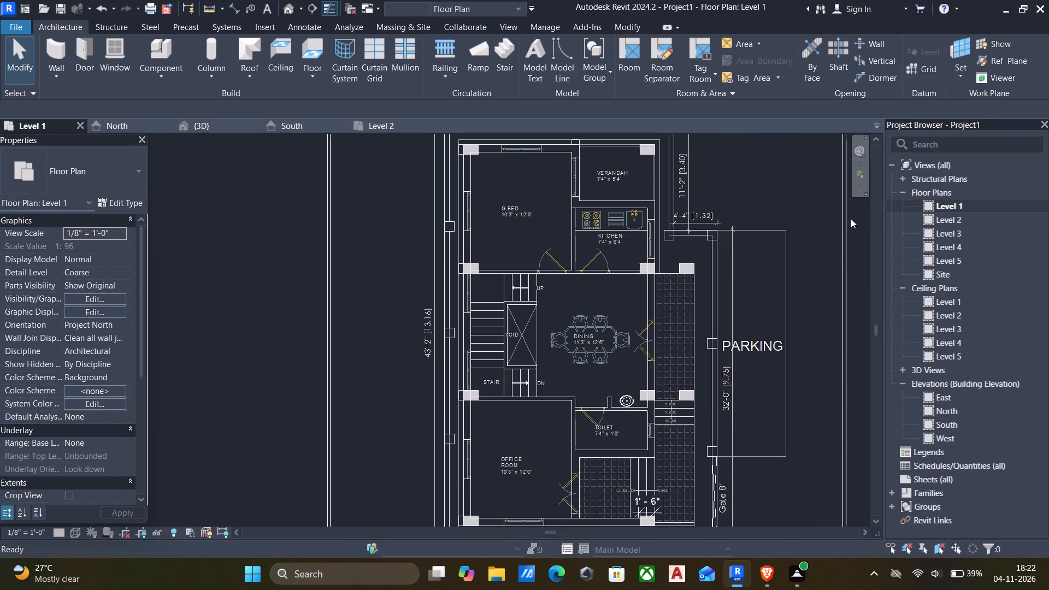
scroll(634, 265, "down", 1)
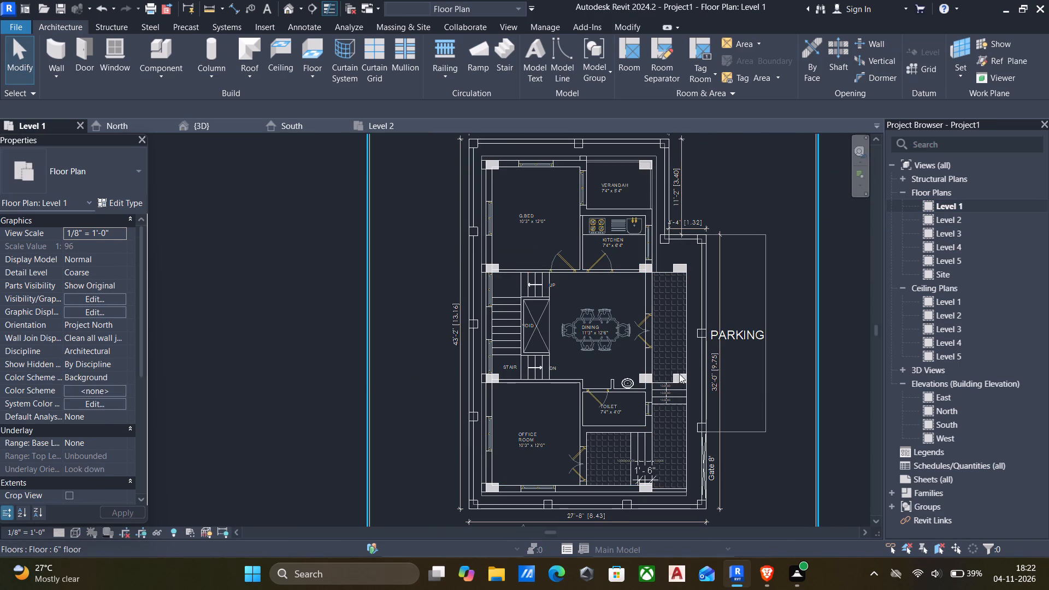
scroll(697, 393, "up", 4)
scroll(687, 392, "down", 5)
middle_click_drag(686, 392, 677, 378)
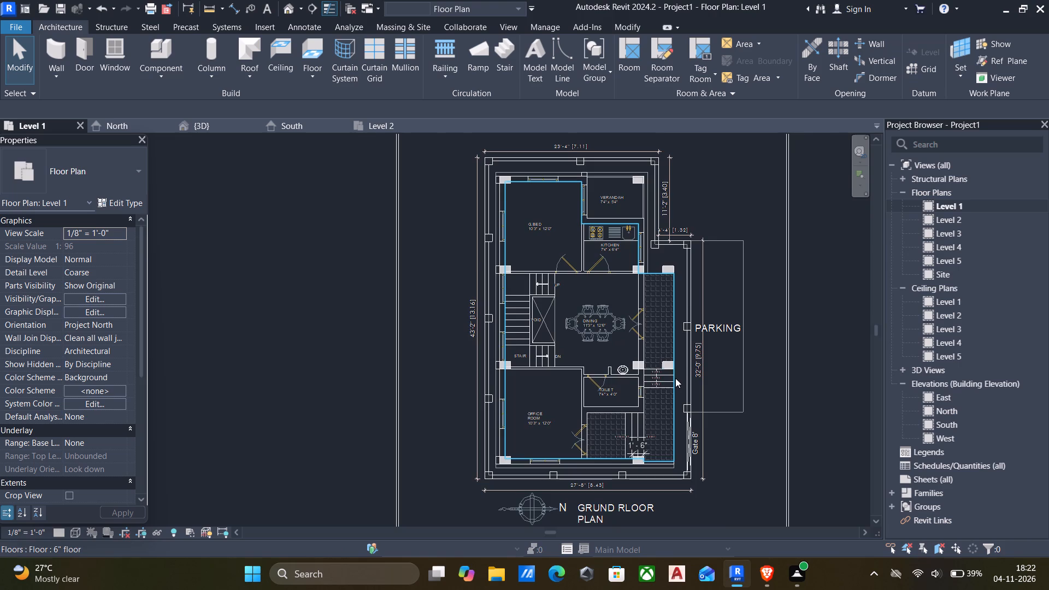
scroll(673, 371, "up", 4)
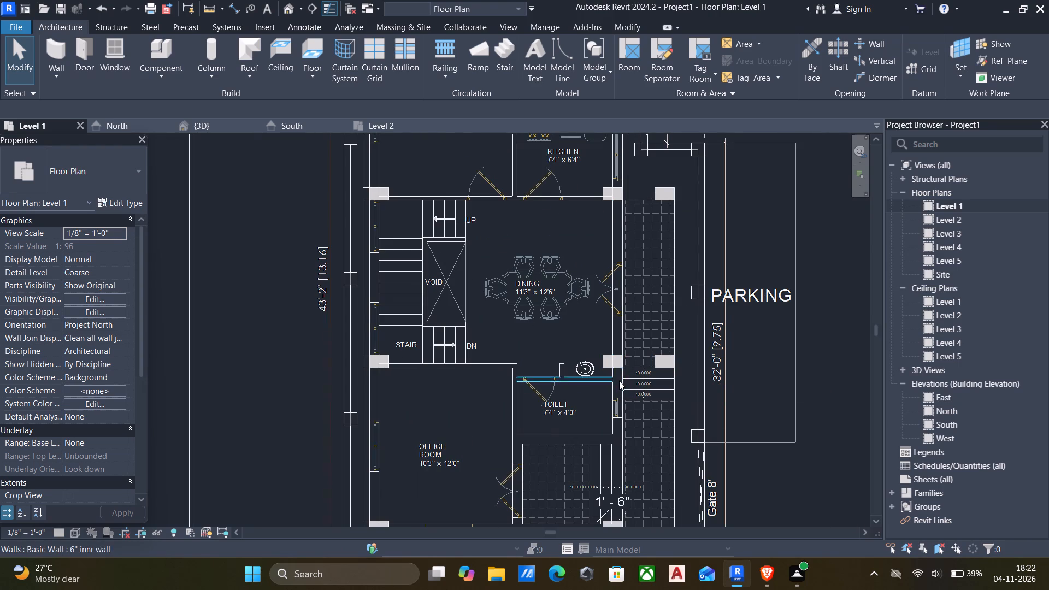
scroll(650, 408, "down", 4)
middle_click_drag(650, 409, 627, 334)
scroll(638, 402, "up", 4)
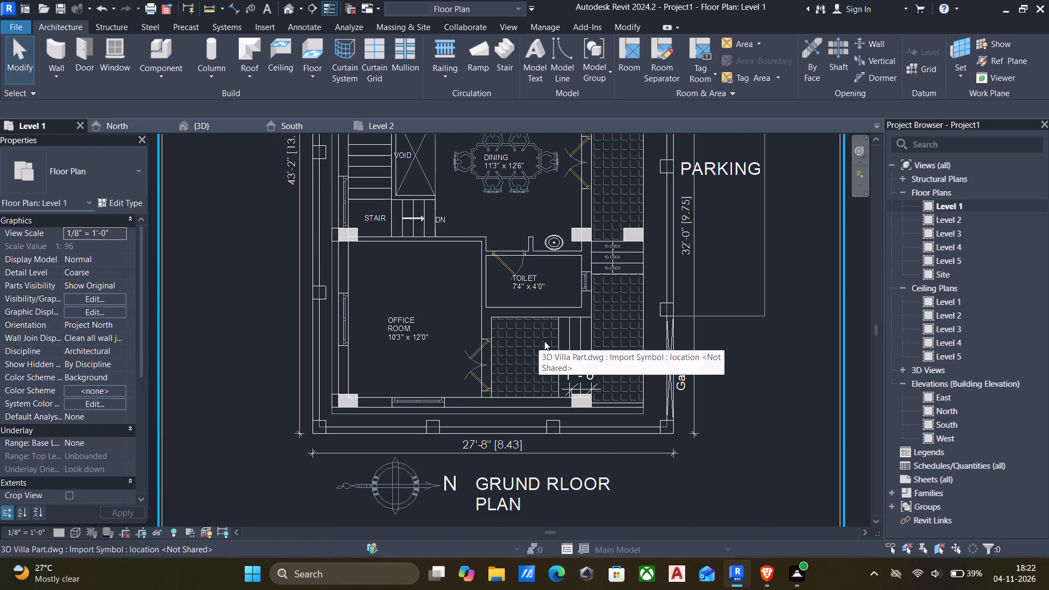
left_click(644, 272)
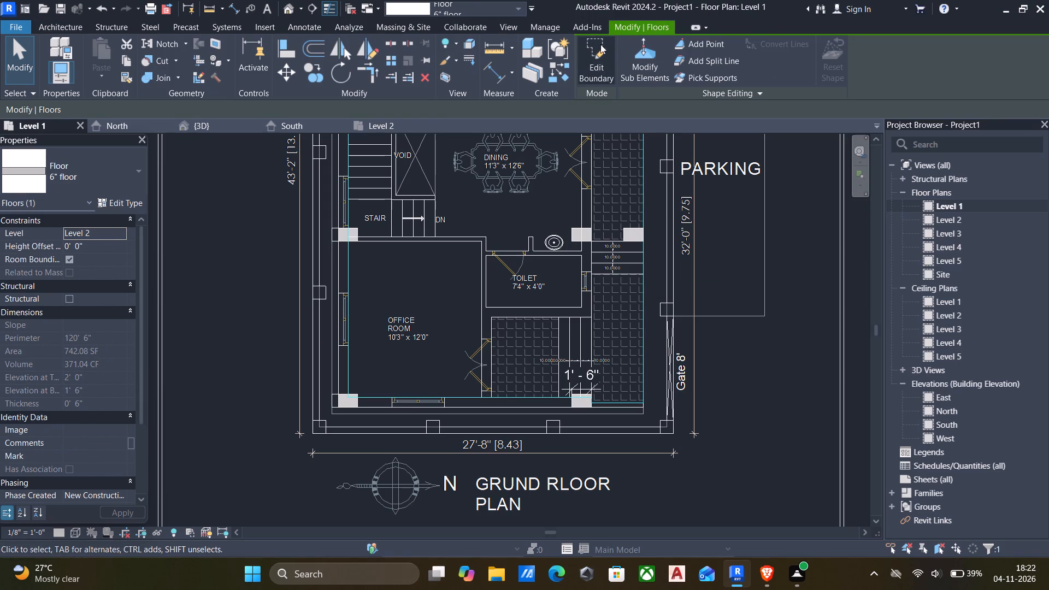
left_click(600, 44)
Draw a boundary line about 4' long across the tiled passage, along the step edge at the two columns beside the toilet.
left_click(690, 46)
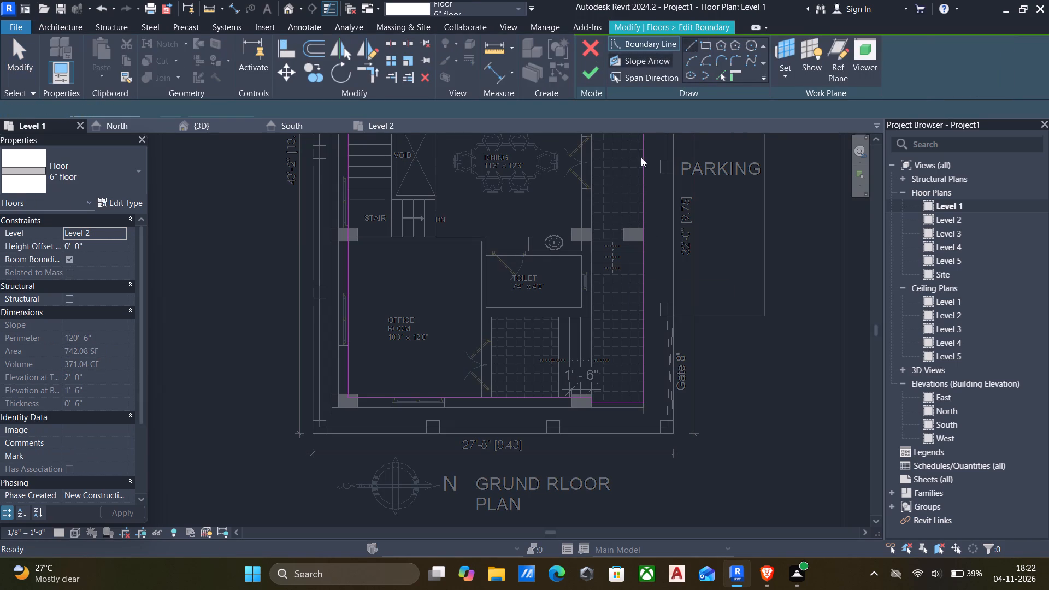
scroll(624, 243, "up", 10)
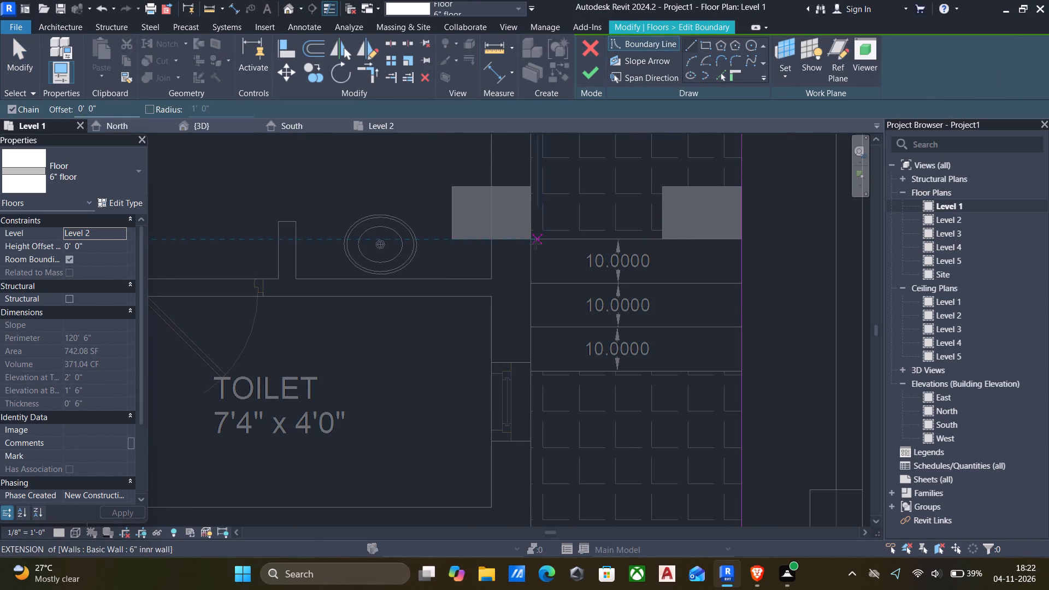
left_click(531, 244)
left_click(739, 237)
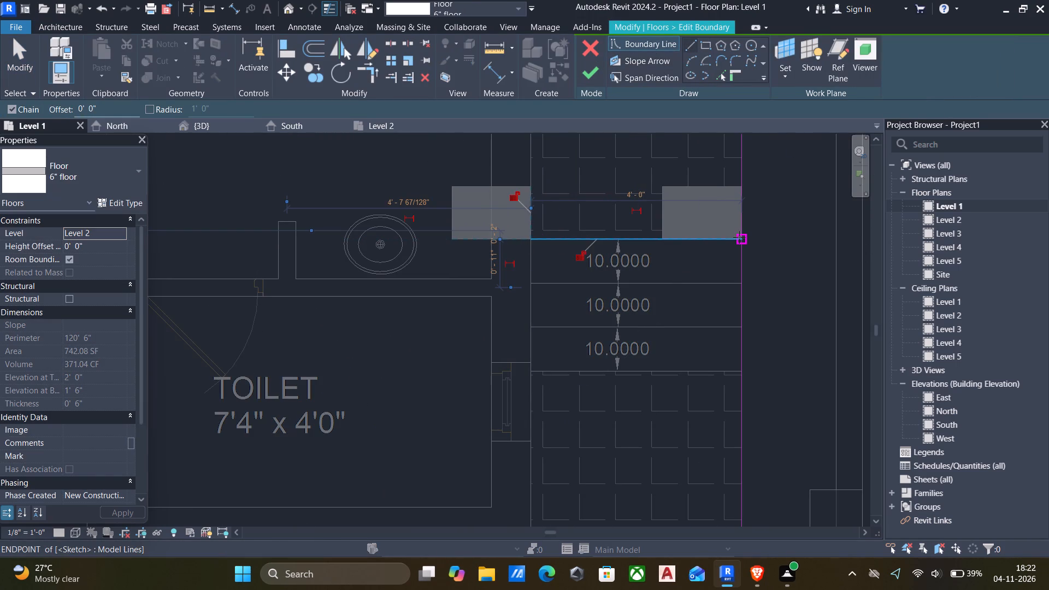
key("Escape")
Draw the boundary about 5' 10" along the toilet's passage-side wall face, and about 7' 8" along the entrance area's back wall to the office wall.
scroll(724, 241, "down", 6)
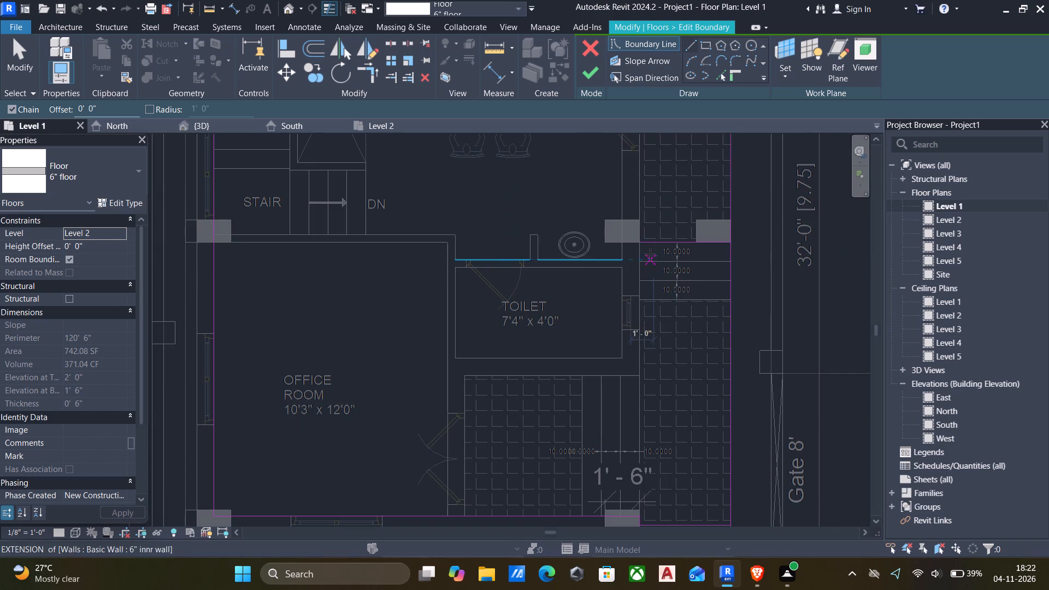
left_click(641, 246)
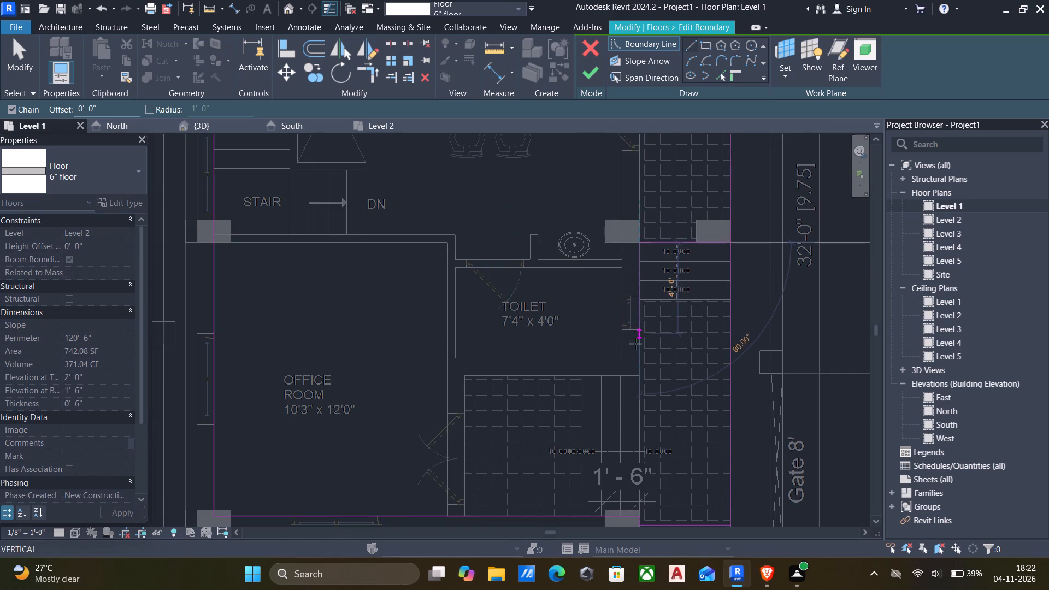
scroll(637, 365, "down", 4)
scroll(640, 377, "up", 4)
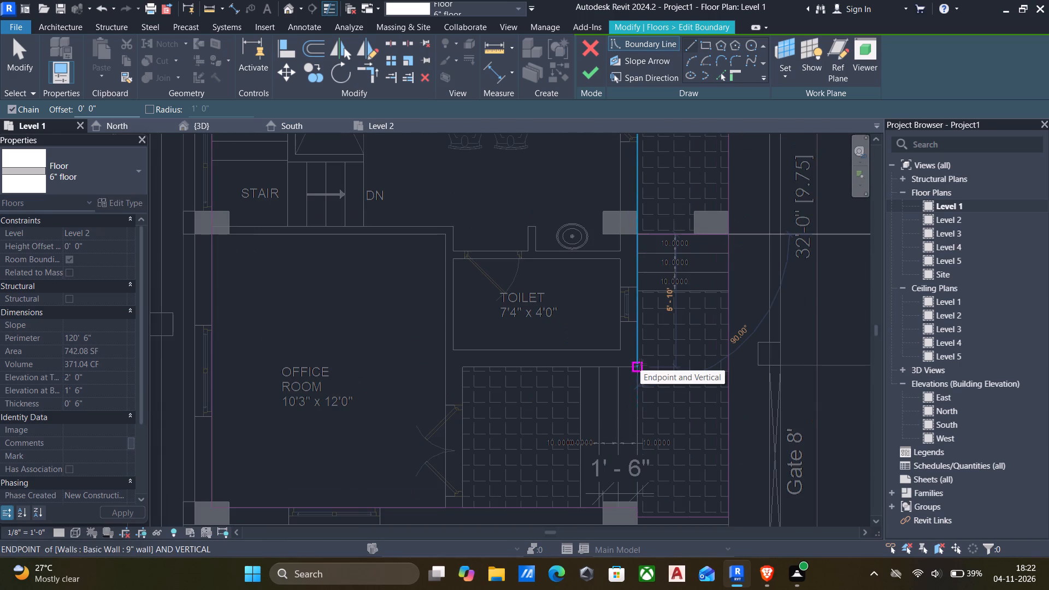
left_click(640, 367)
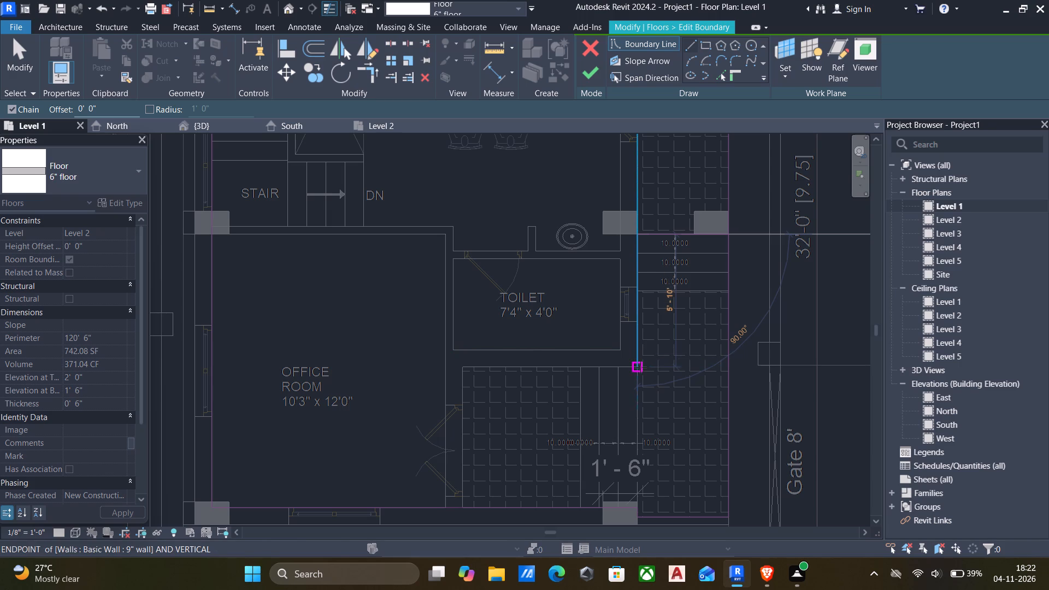
left_click(465, 367)
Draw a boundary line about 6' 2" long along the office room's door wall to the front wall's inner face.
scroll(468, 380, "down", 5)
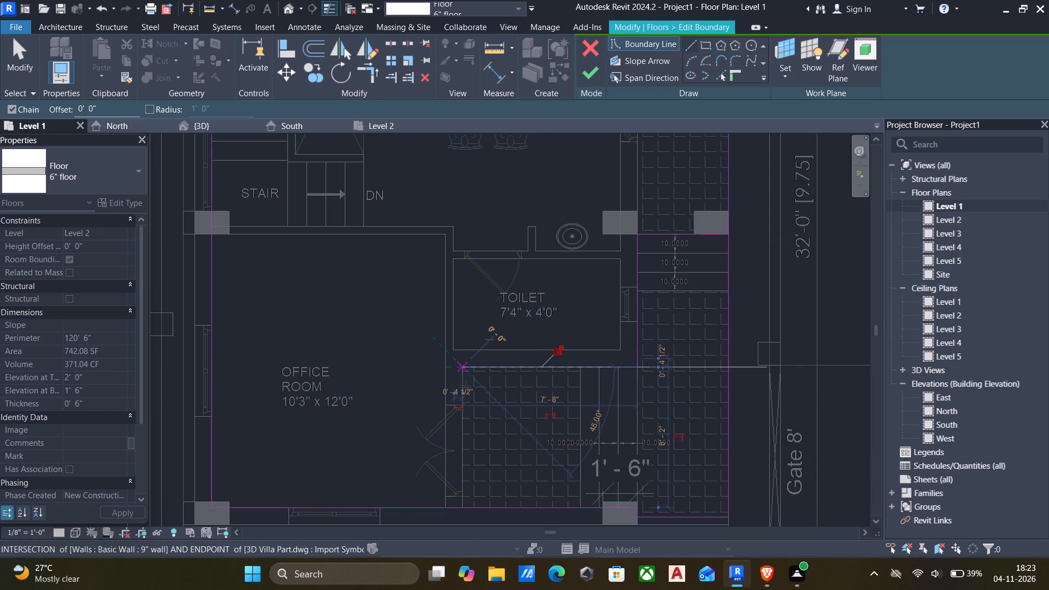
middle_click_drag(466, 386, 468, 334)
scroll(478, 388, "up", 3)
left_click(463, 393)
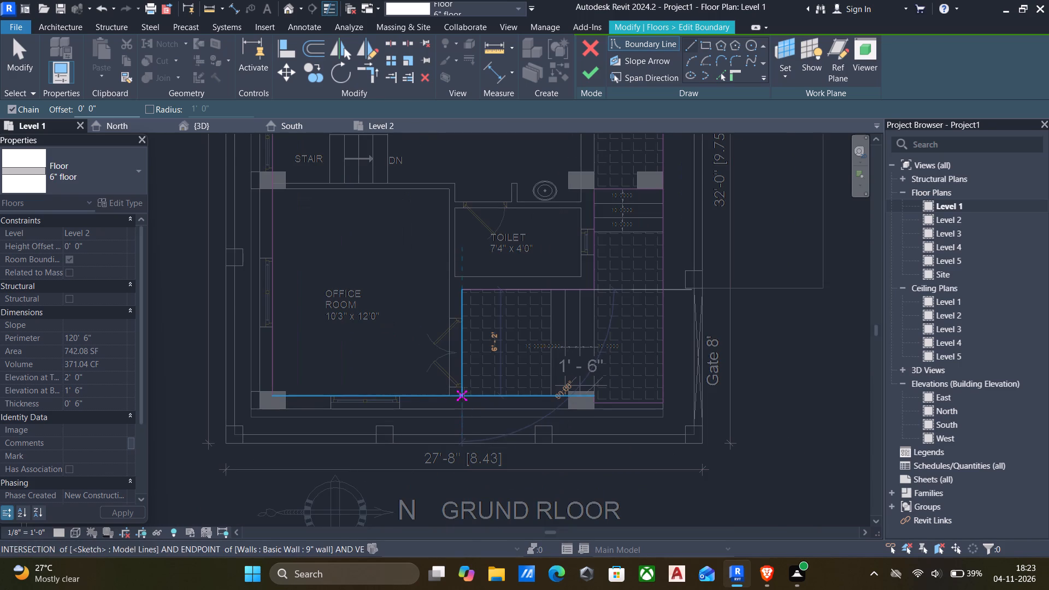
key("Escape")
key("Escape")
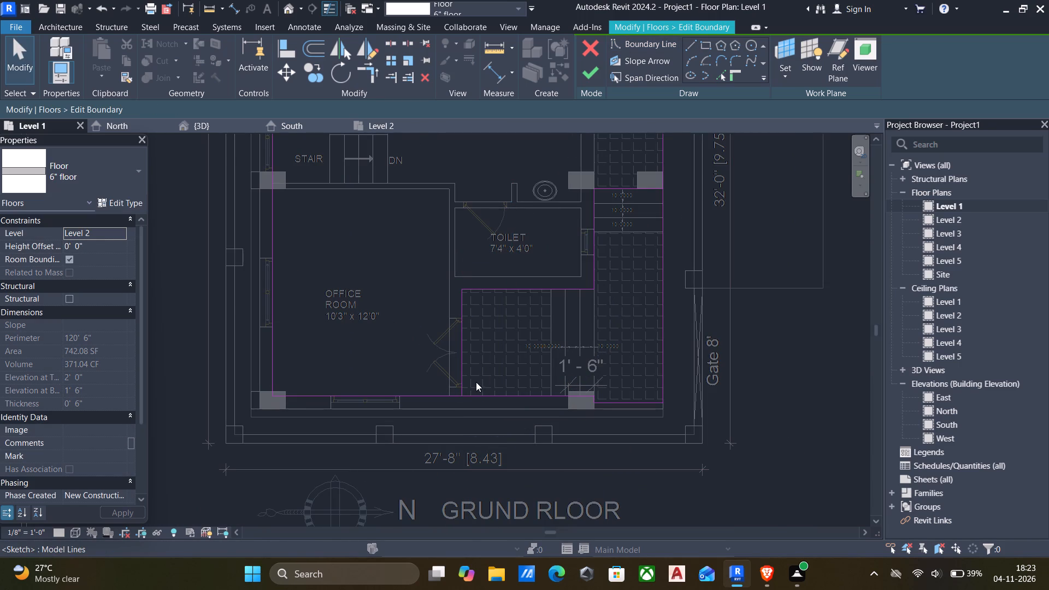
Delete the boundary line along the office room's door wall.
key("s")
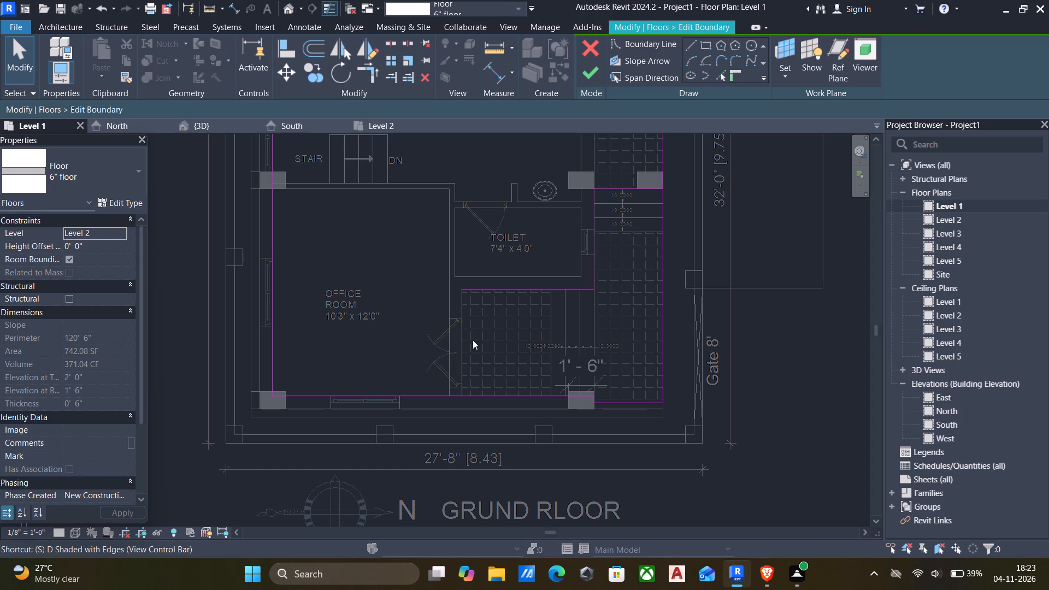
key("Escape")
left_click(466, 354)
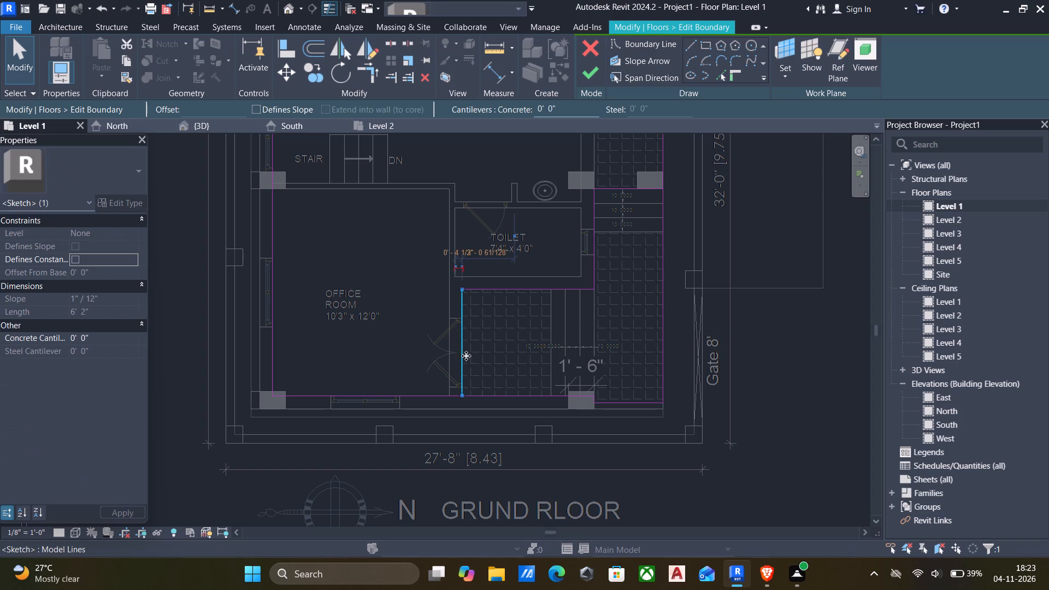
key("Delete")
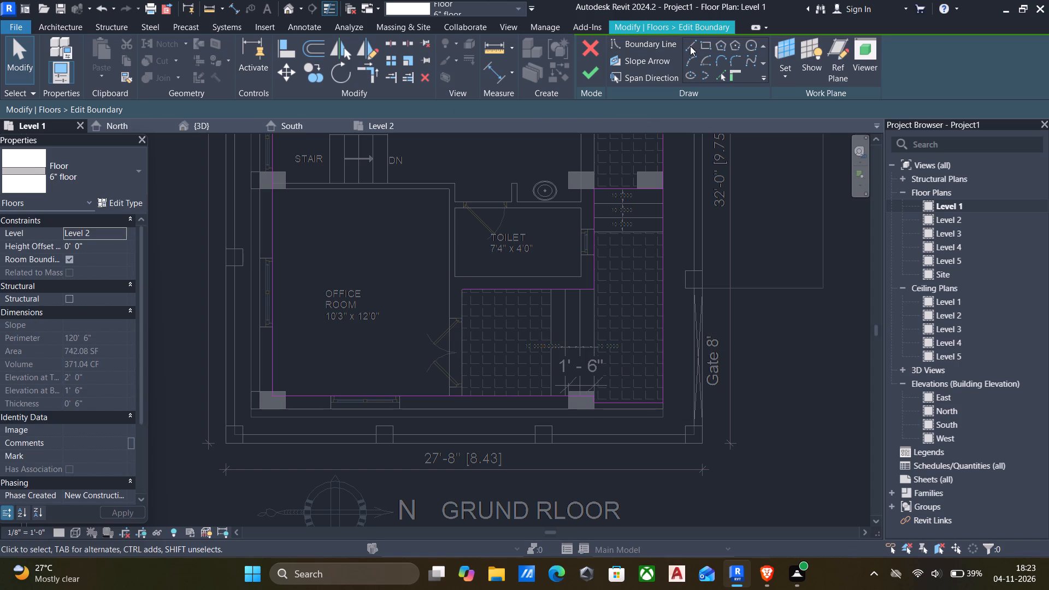
Draw a boundary line along the entrance steps' office-side edge, from the front wall's inner face to the entrance area's back wall.
left_click(690, 46)
scroll(553, 369, "up", 5)
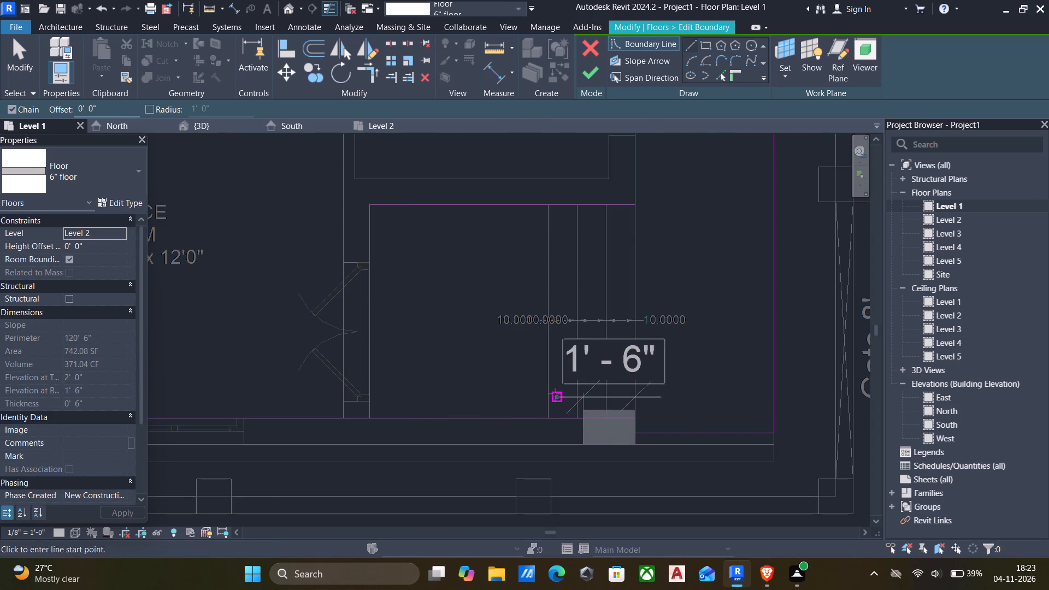
left_click(550, 415)
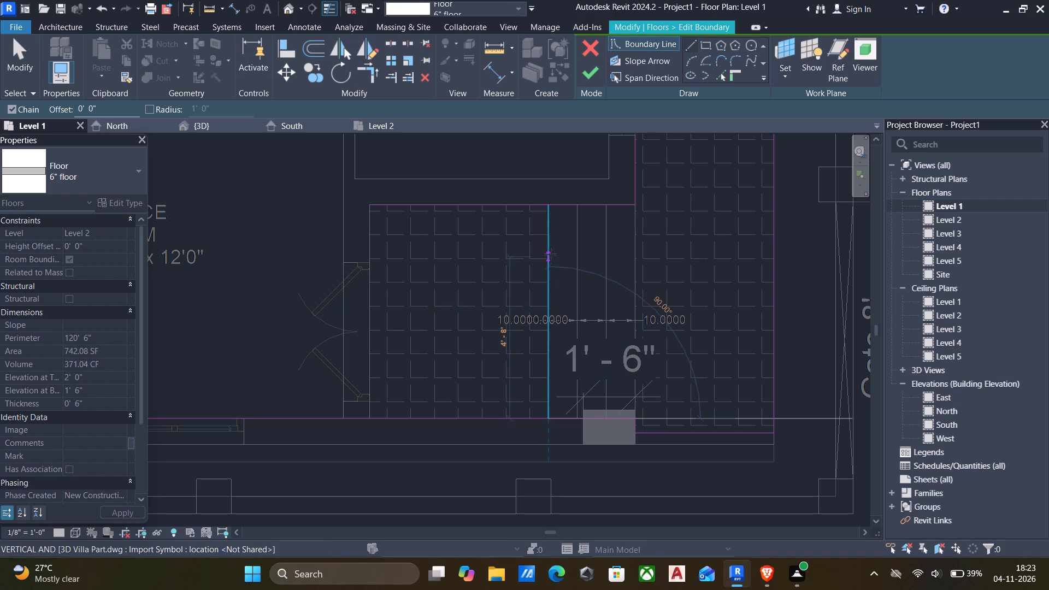
left_click(547, 210)
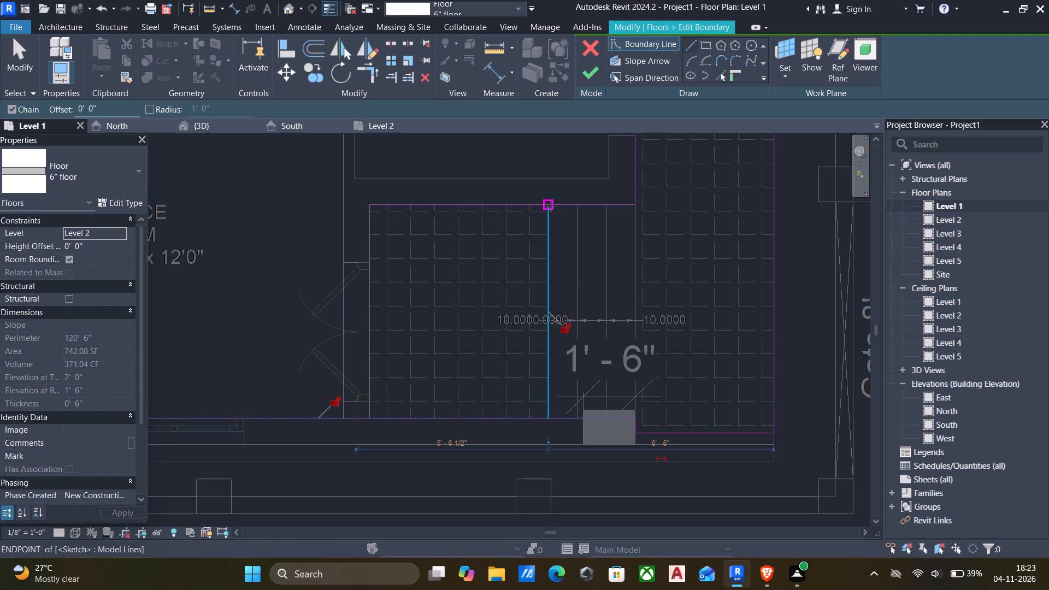
key("Escape")
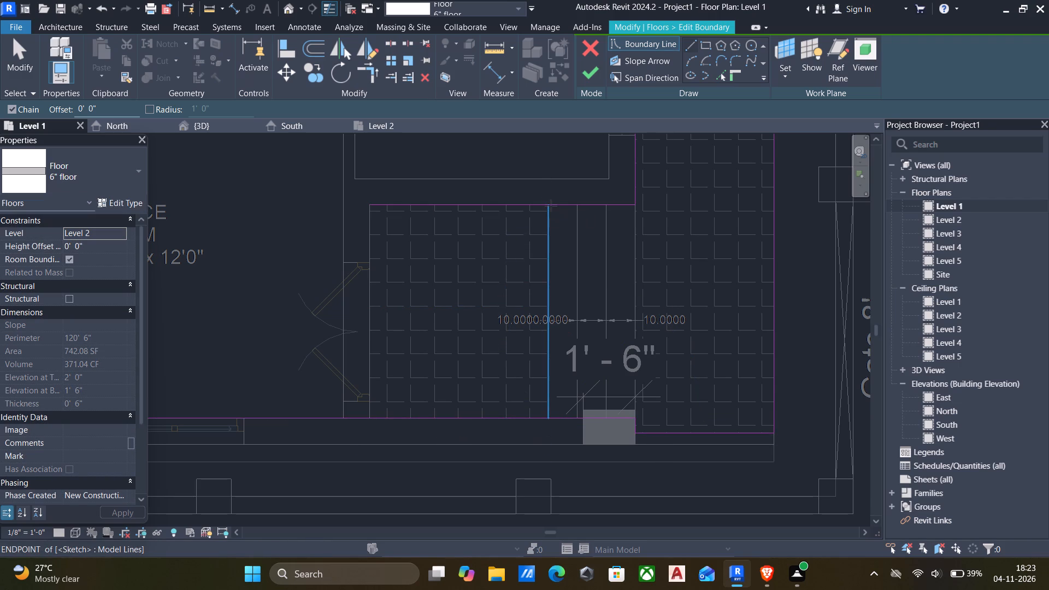
key("Escape")
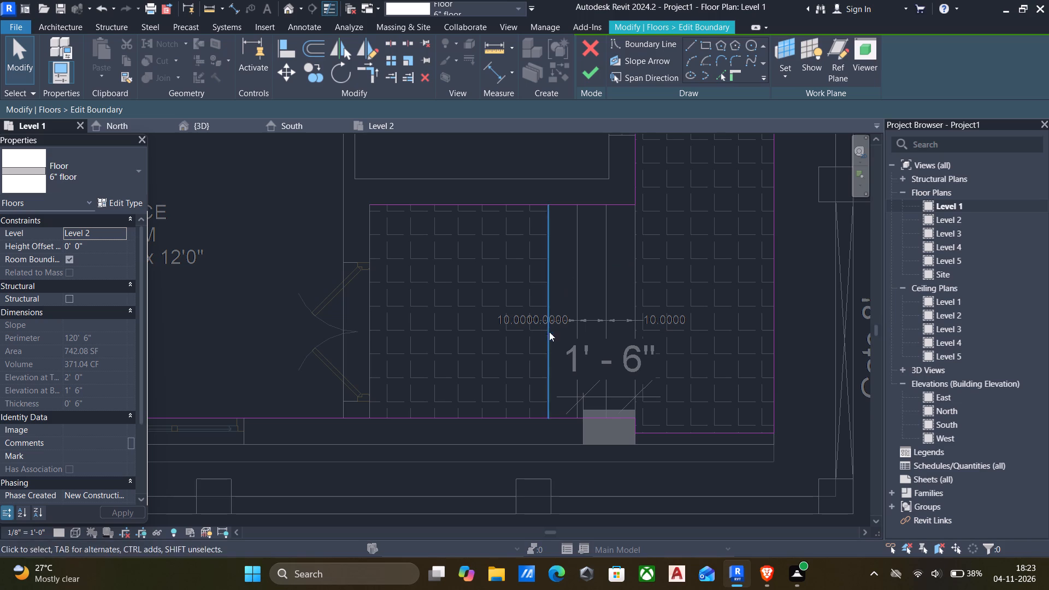
Trim the entrance step-edge line into corners with the back wall line and the office room's front wall line.
scroll(642, 410, "down", 3)
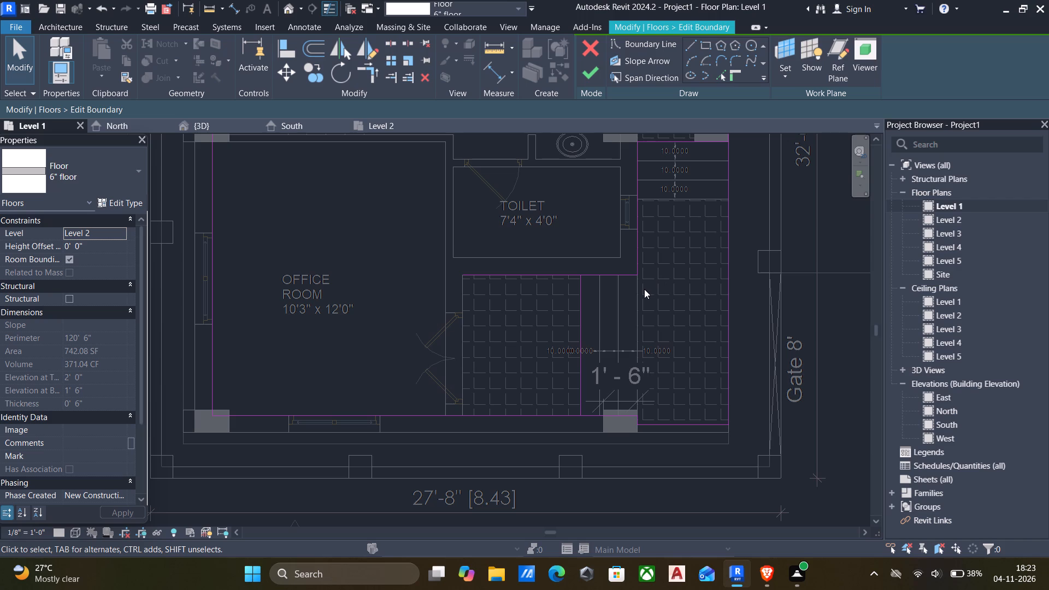
type("tr")
left_click(610, 275)
left_click(582, 293)
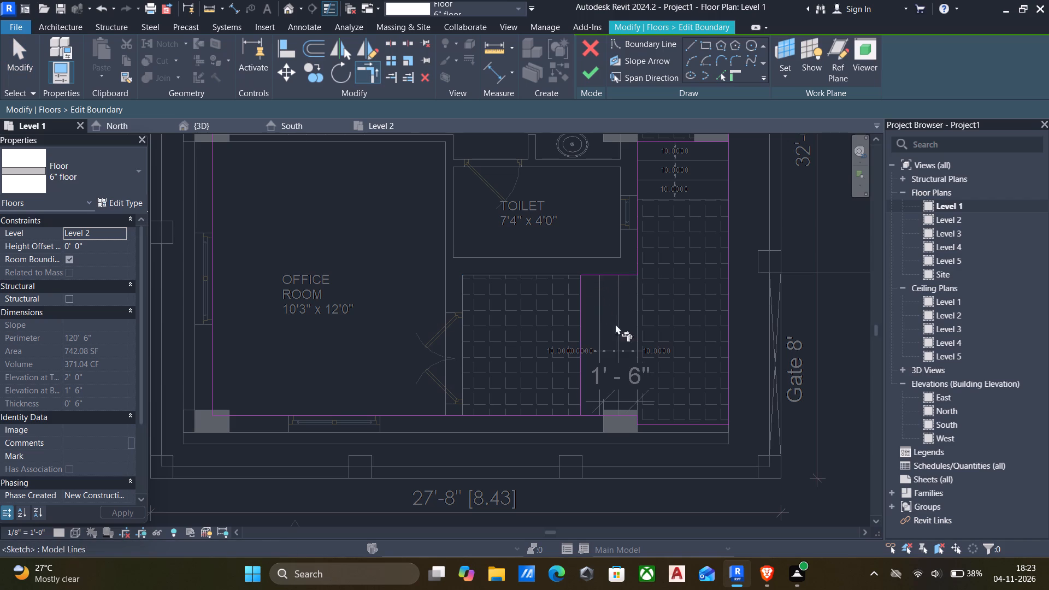
scroll(620, 330, "down", 6)
scroll(580, 374, "up", 4)
left_click(581, 369)
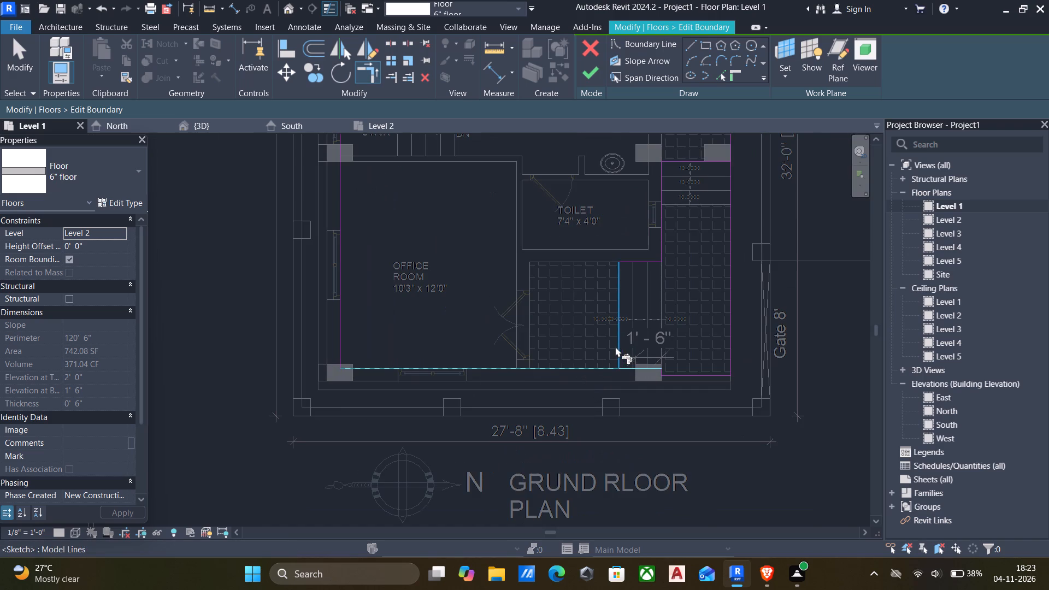
left_click(615, 346)
Trim the passage's parking-side boundary to a corner with the line across the passage steps.
scroll(640, 340, "down", 6)
middle_click_drag(640, 340, 634, 373)
scroll(634, 373, "up", 1)
scroll(699, 272, "up", 6)
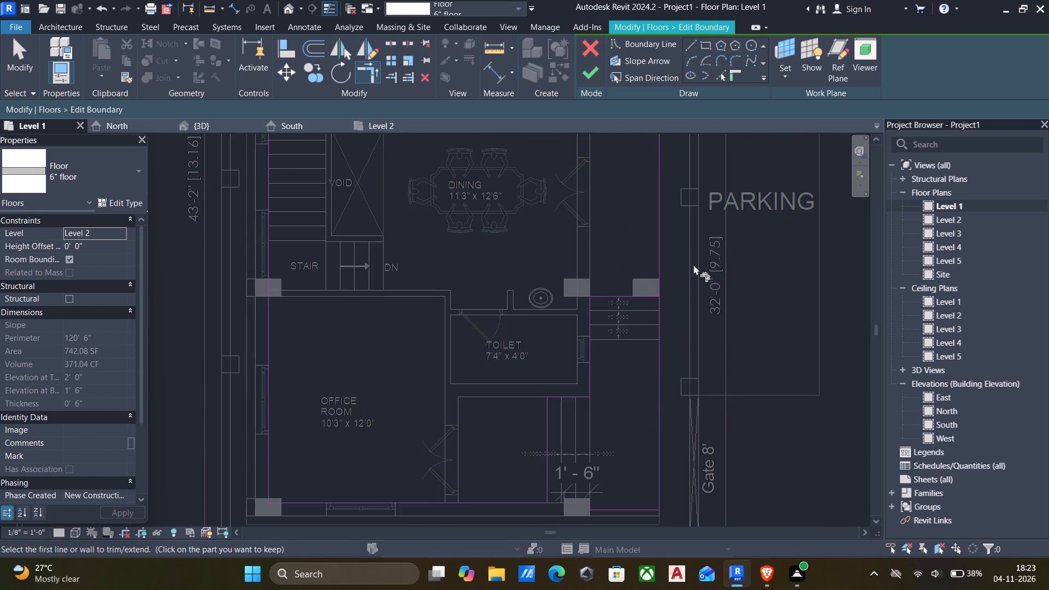
left_click(657, 251)
left_click(619, 299)
scroll(653, 308, "down", 3)
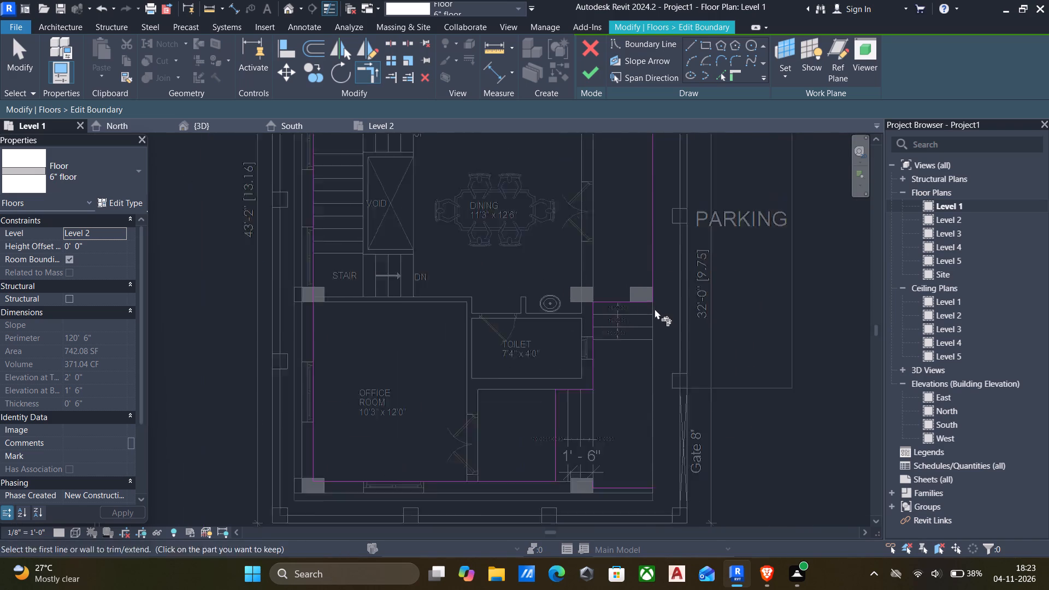
scroll(655, 309, "down", 2)
middle_click_drag(655, 309, 679, 283)
key("Escape")
Delete the leftover 4' boundary line at the passage's front end and the short segment beside the front column.
scroll(681, 337, "down", 2)
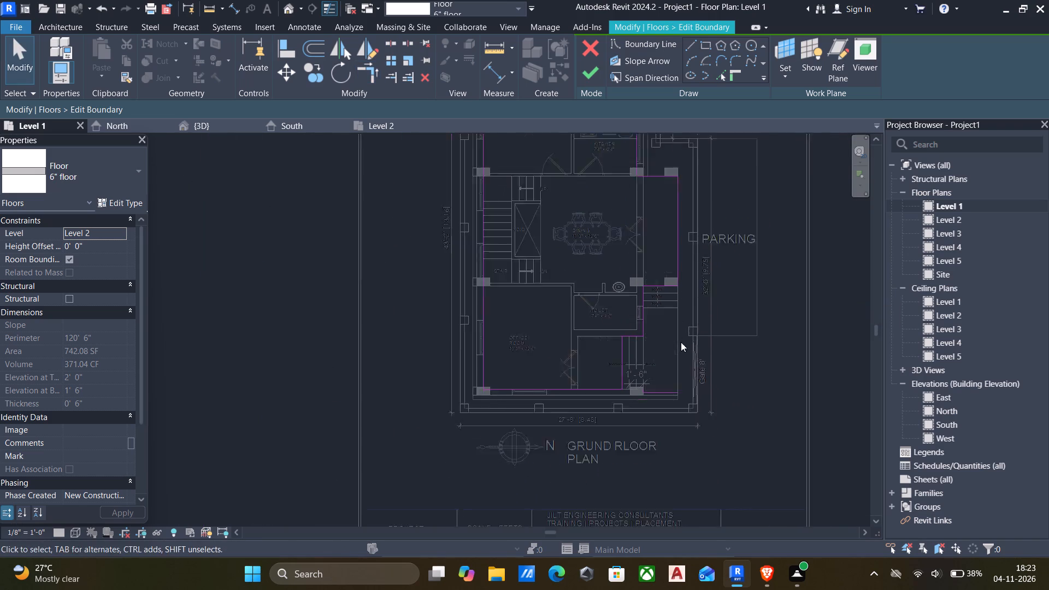
scroll(681, 342, "down", 1)
middle_click_drag(680, 345, 716, 292)
scroll(692, 338, "up", 11)
left_click(704, 310)
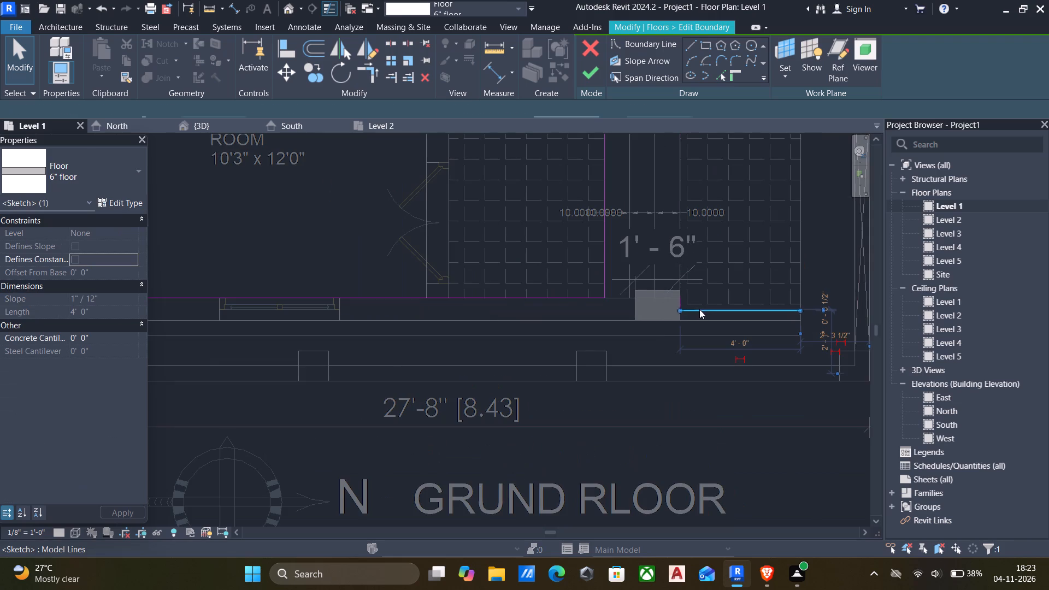
key("Delete")
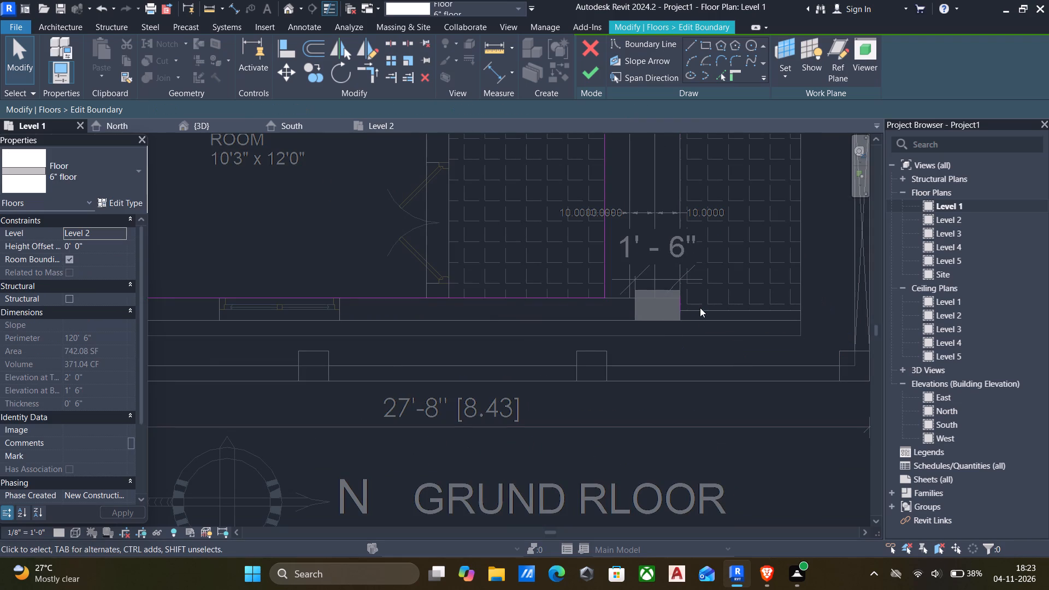
scroll(615, 296, "up", 4)
left_click_drag(637, 268, 677, 299)
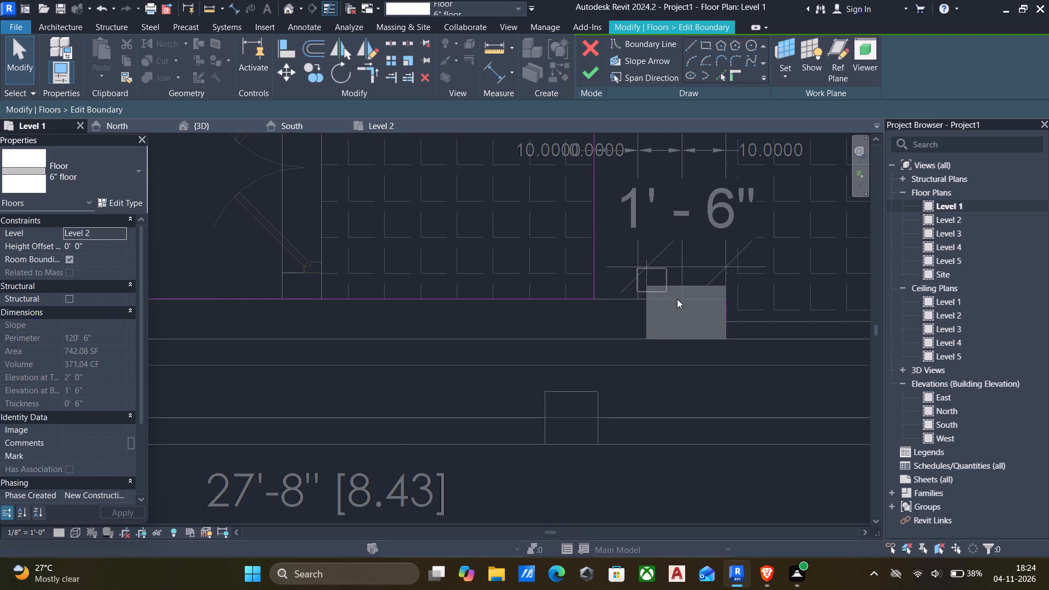
left_click_drag(677, 299, 750, 363)
key("Delete")
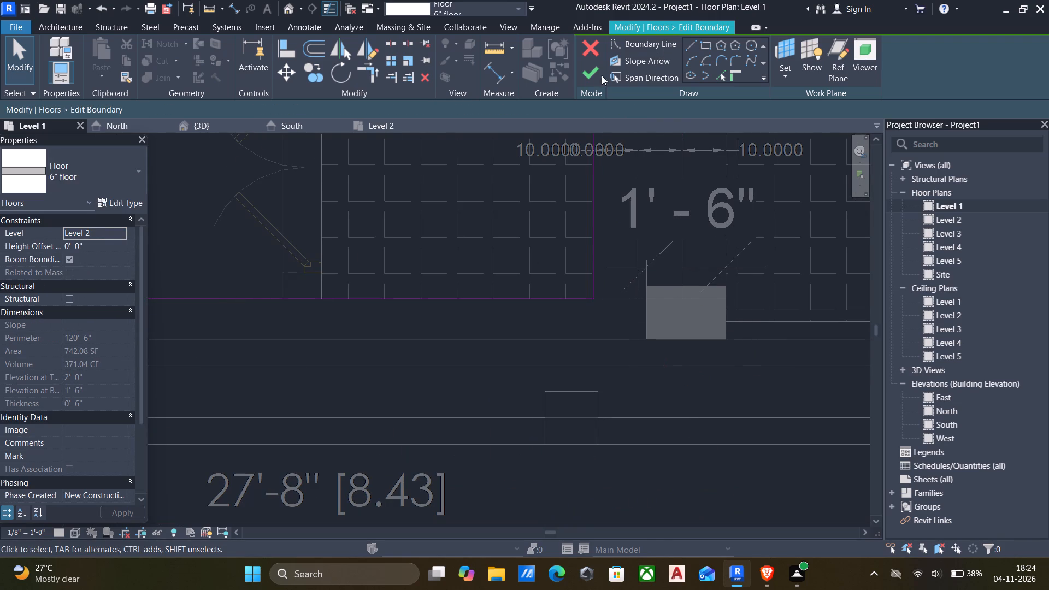
Finish the boundary edit to reshape the 6" floor around the steps.
left_click(587, 73)
scroll(610, 286, "down", 12)
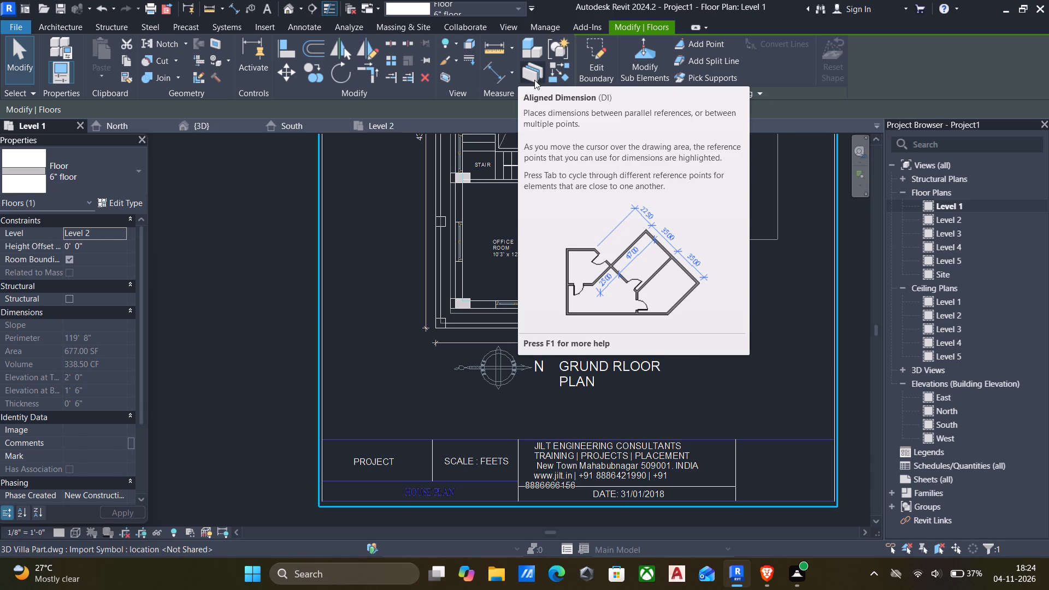
Examine the reshaped 6" floor around the entrance and passage steps in the 3D view.
left_click(289, 10)
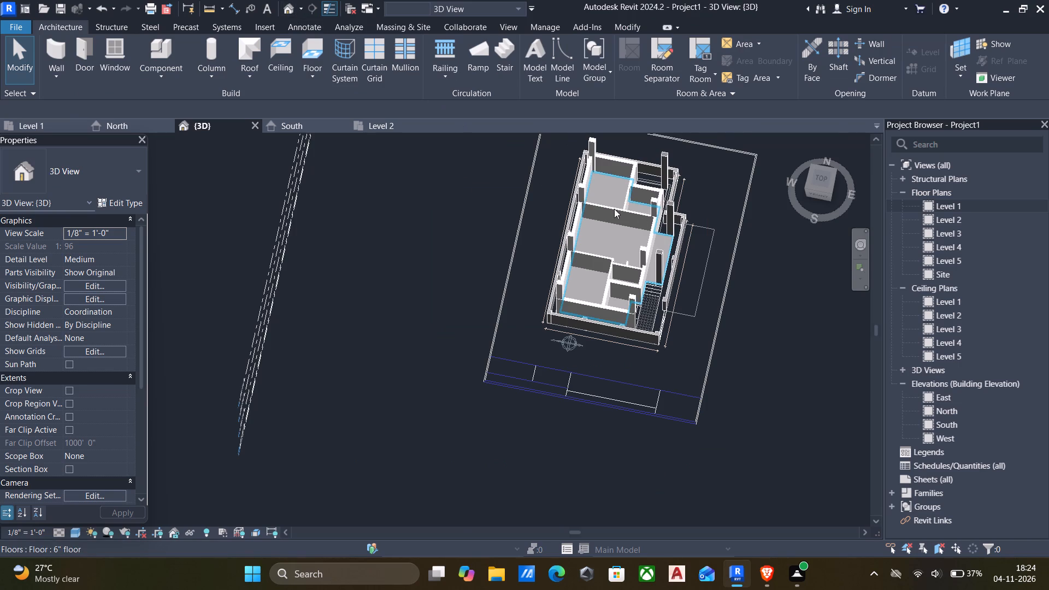
scroll(598, 204, "up", 5)
scroll(580, 209, "down", 1)
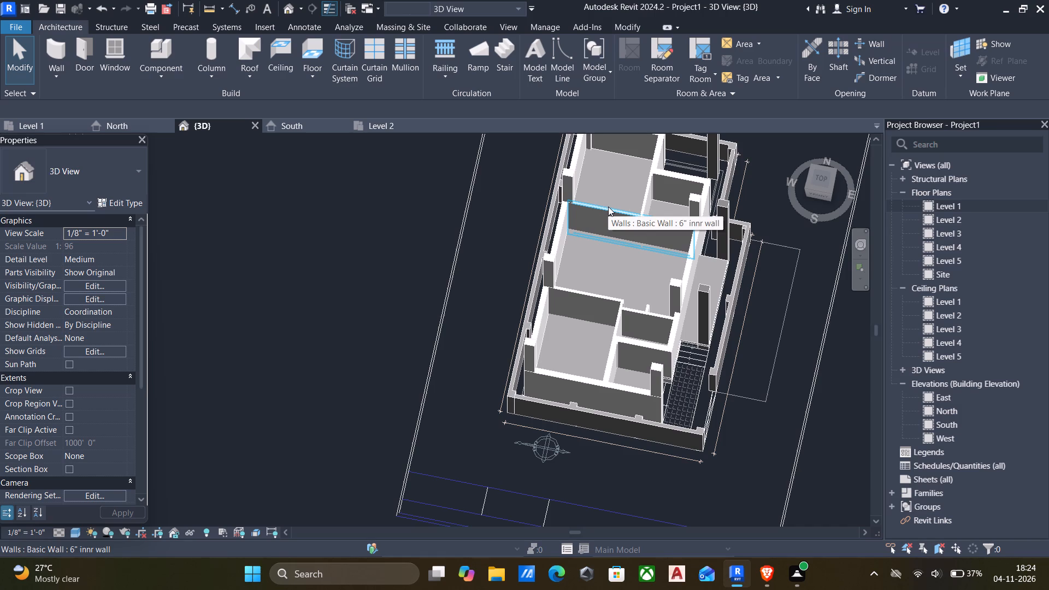
scroll(683, 323, "up", 4)
scroll(673, 352, "down", 3)
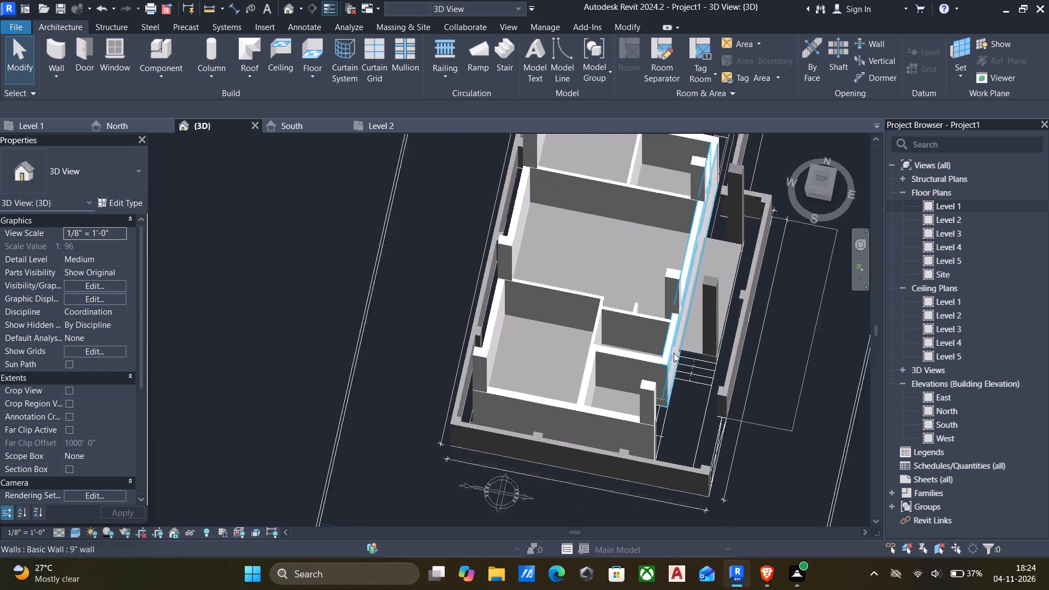
scroll(674, 353, "down", 1)
middle_click_drag(673, 353, 514, 290, "shift")
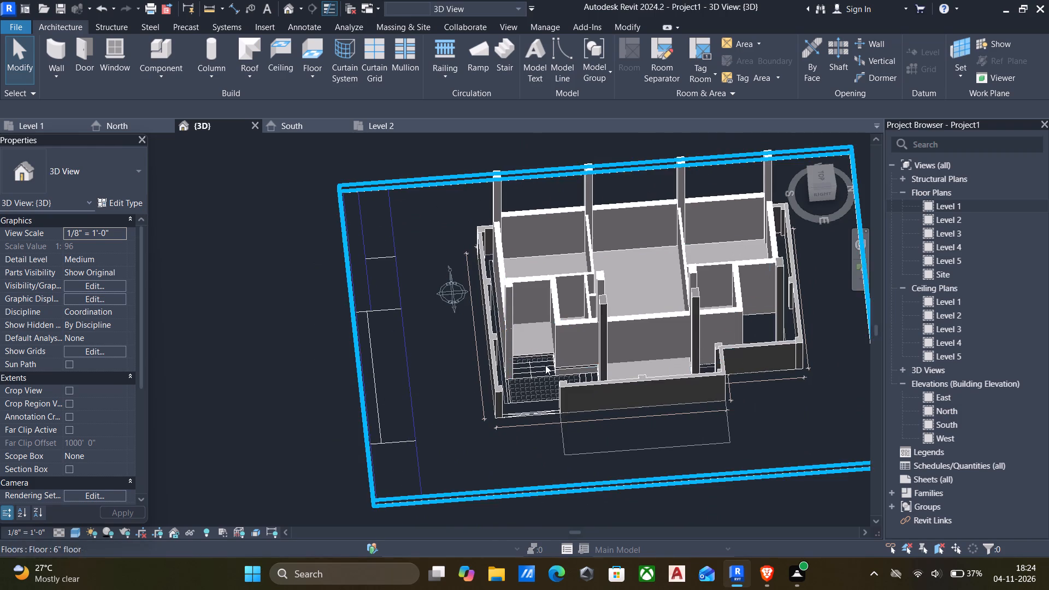
middle_click_drag(545, 365, 550, 335)
scroll(537, 339, "up", 7)
scroll(535, 341, "down", 4)
middle_click_drag(540, 343, 570, 321, "shift")
scroll(640, 354, "up", 6)
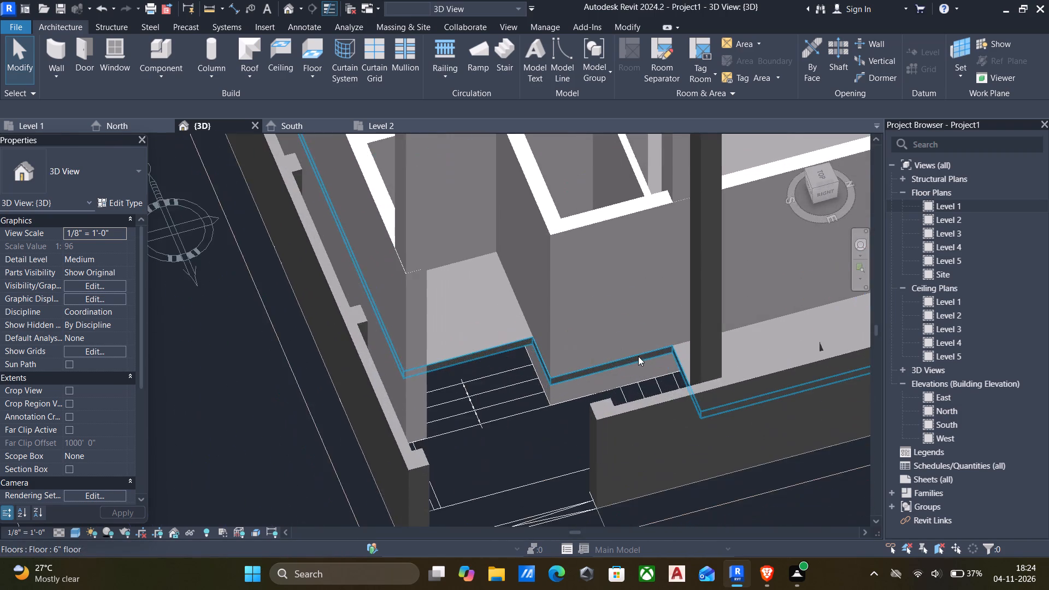
scroll(606, 366, "down", 5)
middle_click_drag(608, 367, 630, 345, "shift")
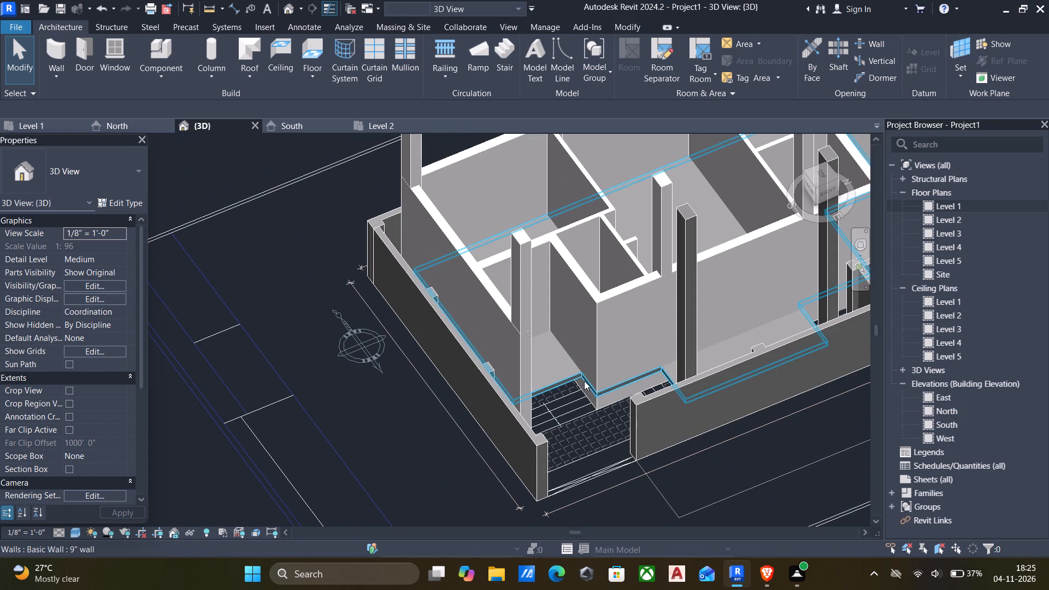
scroll(580, 375, "up", 10)
scroll(571, 372, "down", 5)
middle_click_drag(571, 372, 626, 361)
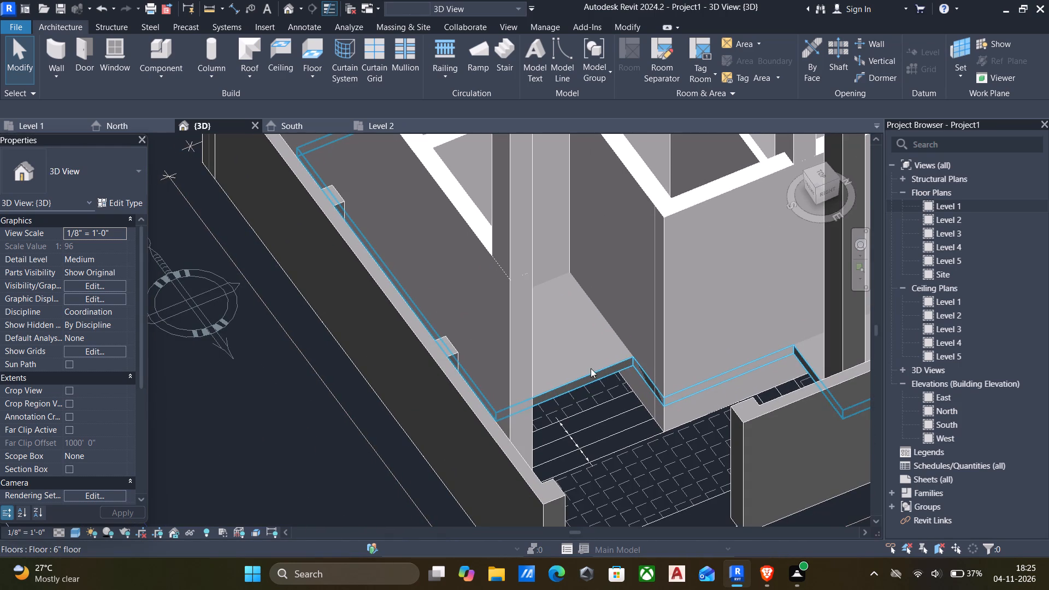
Delete the 1' - 6" dimension across the entrance steps in the Level 1 floor plan.
double_click(928, 206)
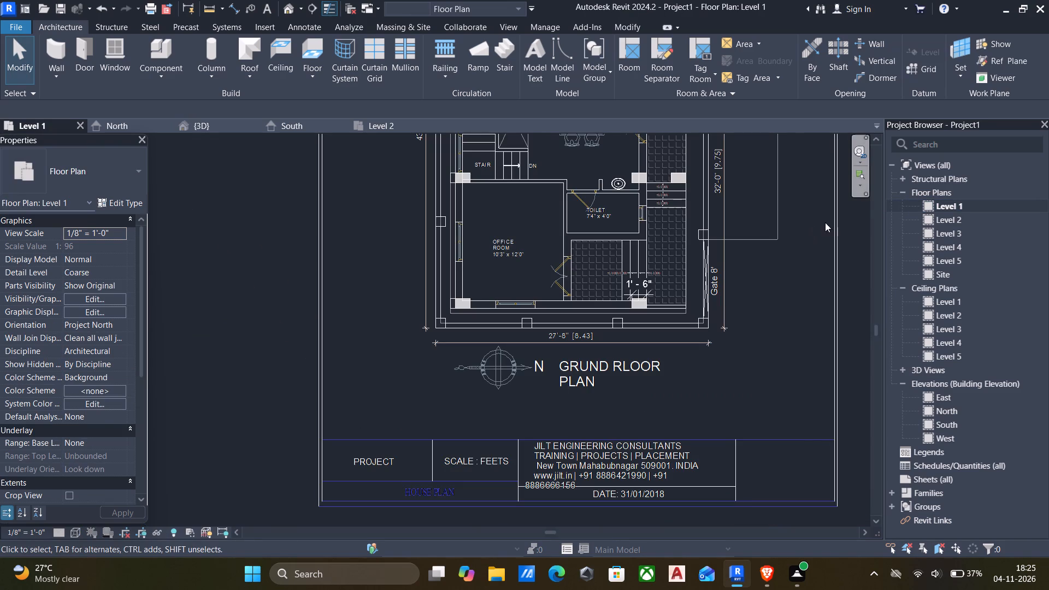
scroll(759, 265, "down", 4)
middle_click_drag(726, 278, 735, 323)
scroll(724, 308, "up", 5)
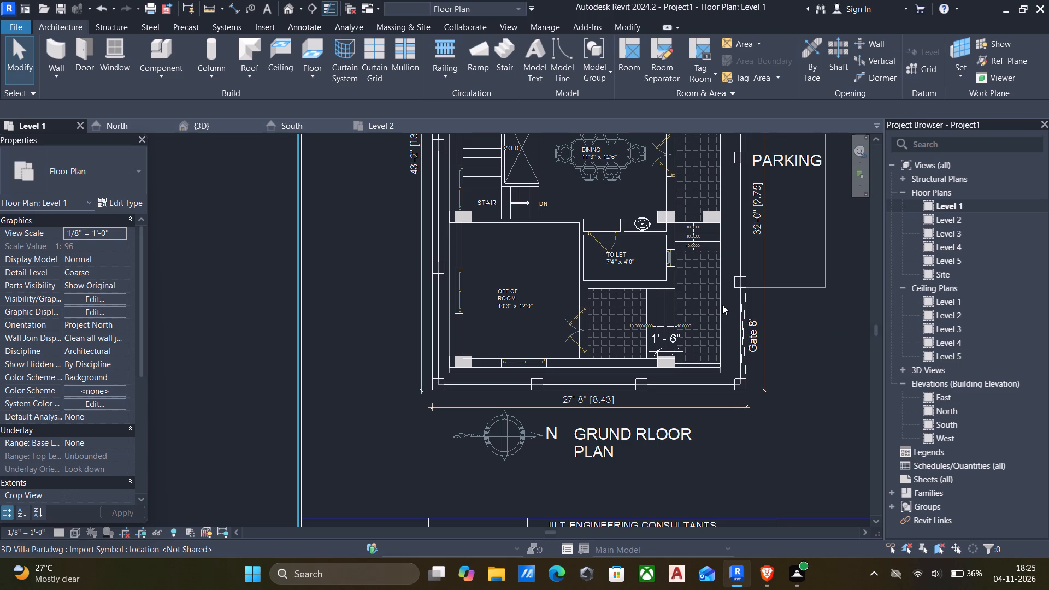
scroll(650, 337, "up", 5)
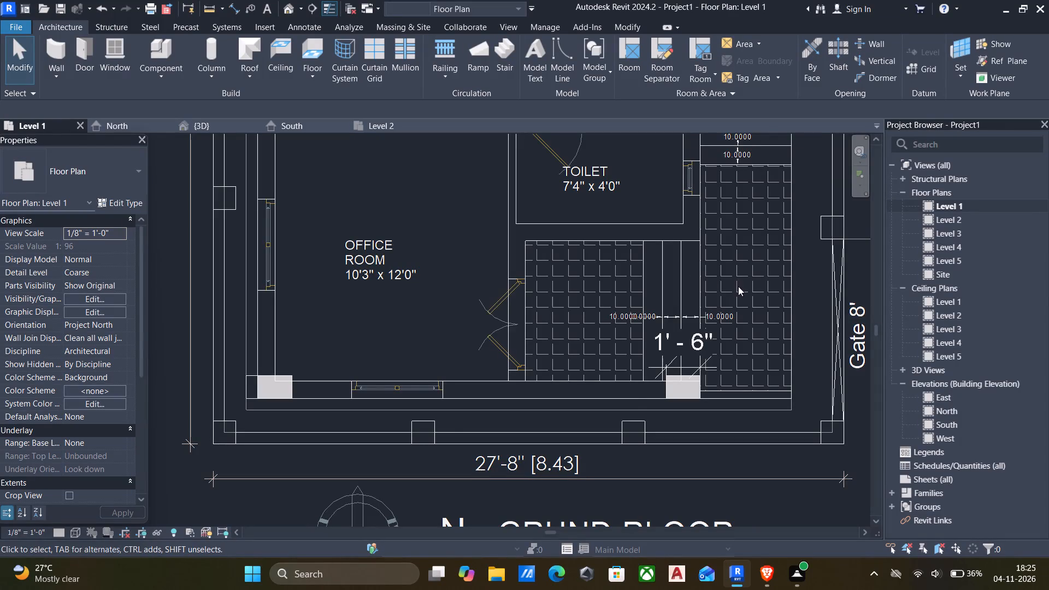
scroll(738, 287, "down", 2)
scroll(697, 320, "up", 4)
left_click(706, 329)
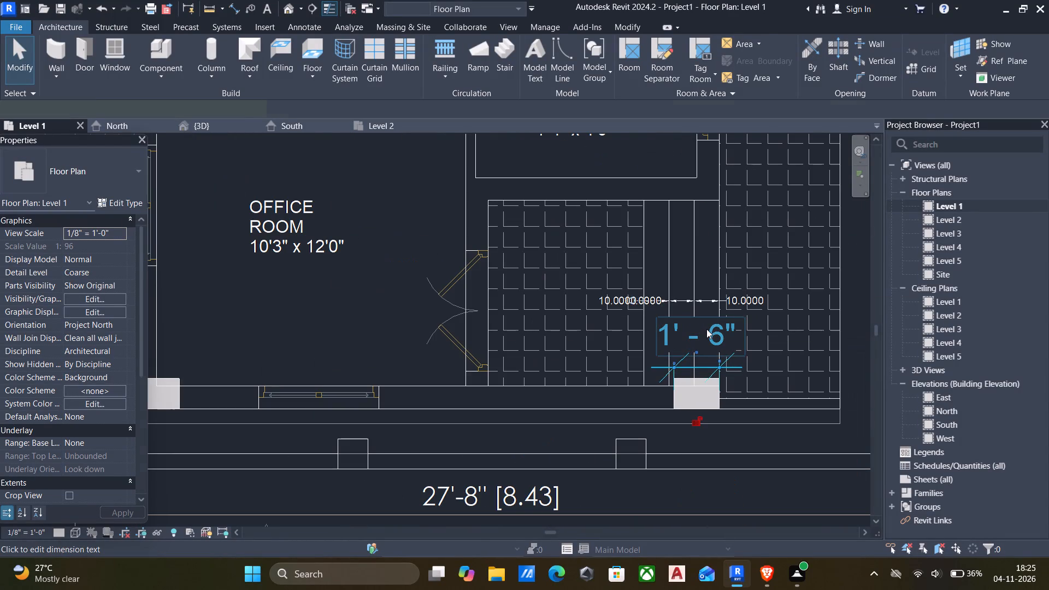
key("s")
key("a")
key("Delete")
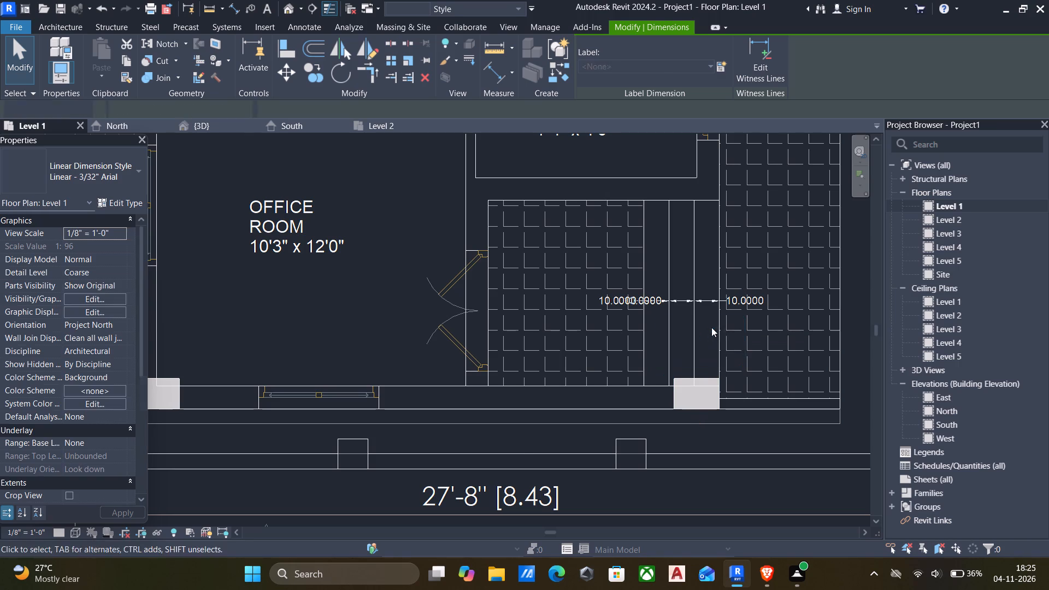
Start a stair in the Level 1 plan using the Cast-In-Place Monolithic Stair type.
scroll(733, 332, "down", 3)
middle_click_drag(712, 323, 679, 379)
scroll(734, 255, "up", 5)
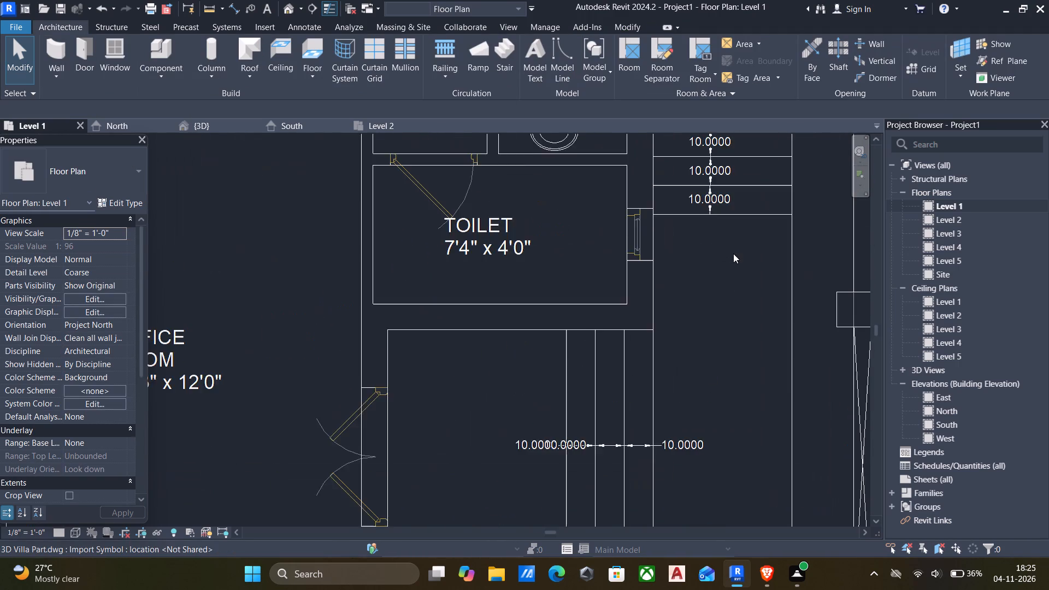
scroll(733, 253, "down", 1)
middle_click_drag(718, 279, 717, 373)
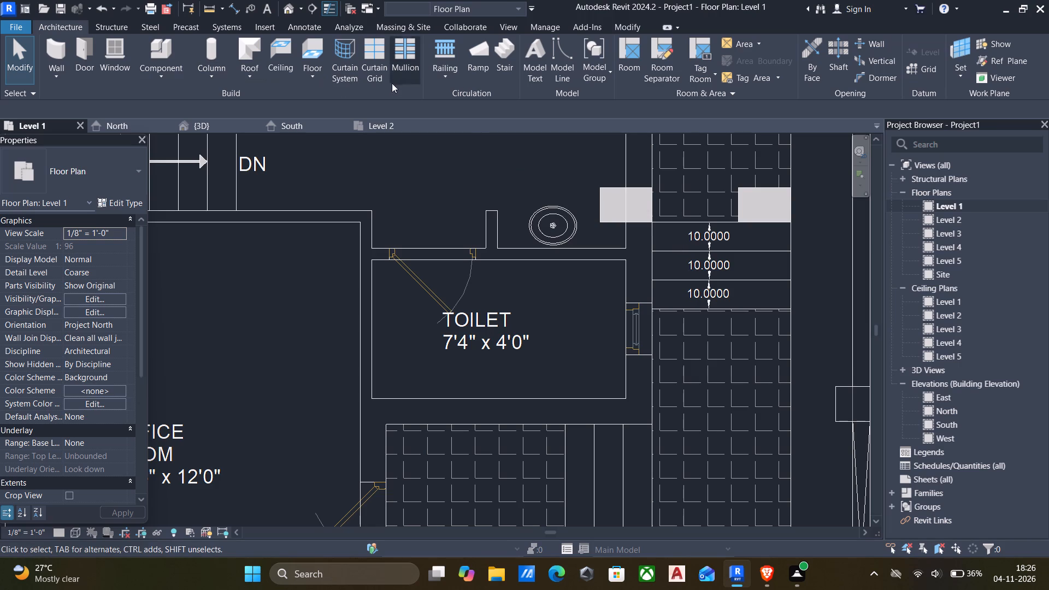
left_click(503, 50)
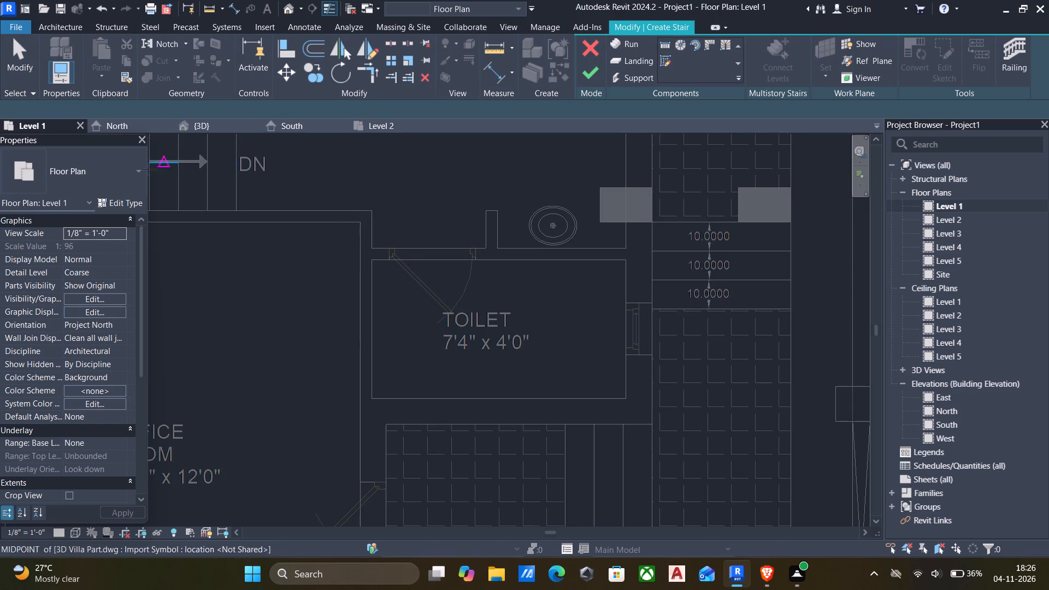
left_click(102, 175)
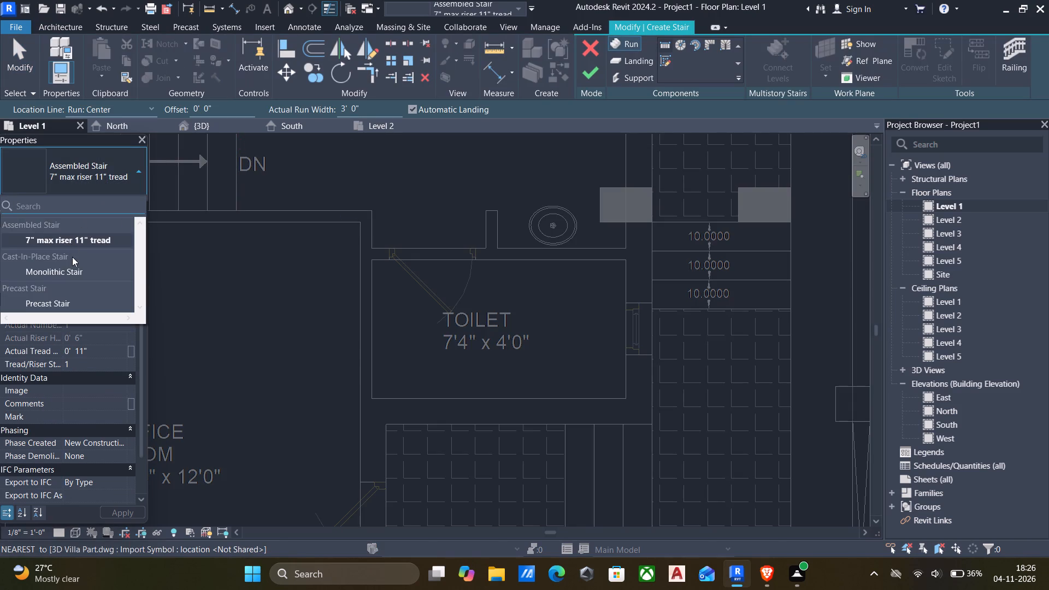
left_click(70, 271)
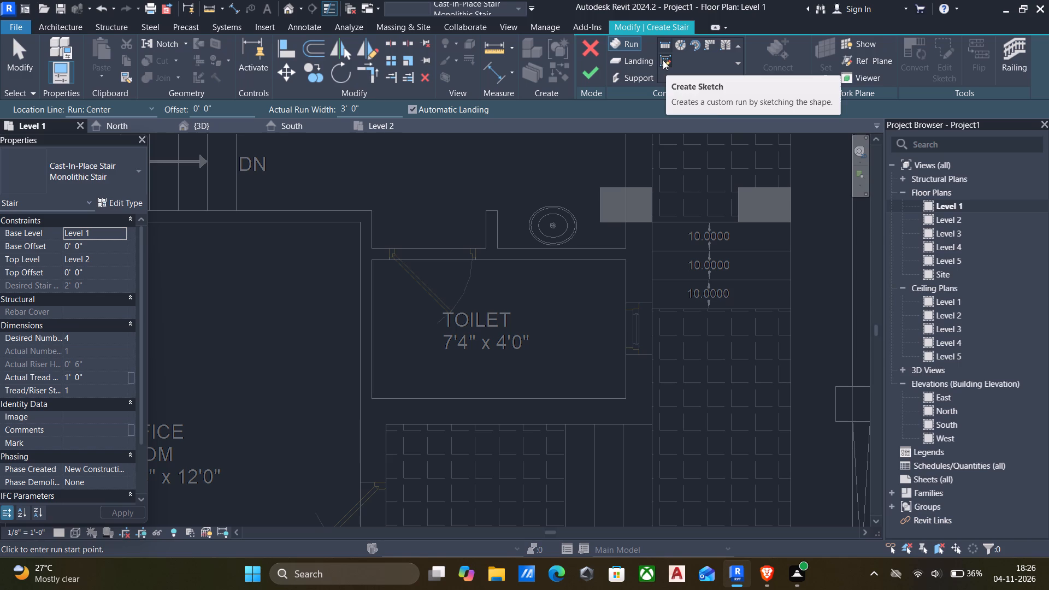
Set the underside surface of the Monolithic Stair's 3/4" Nosing run type to Stepped.
left_click(115, 200)
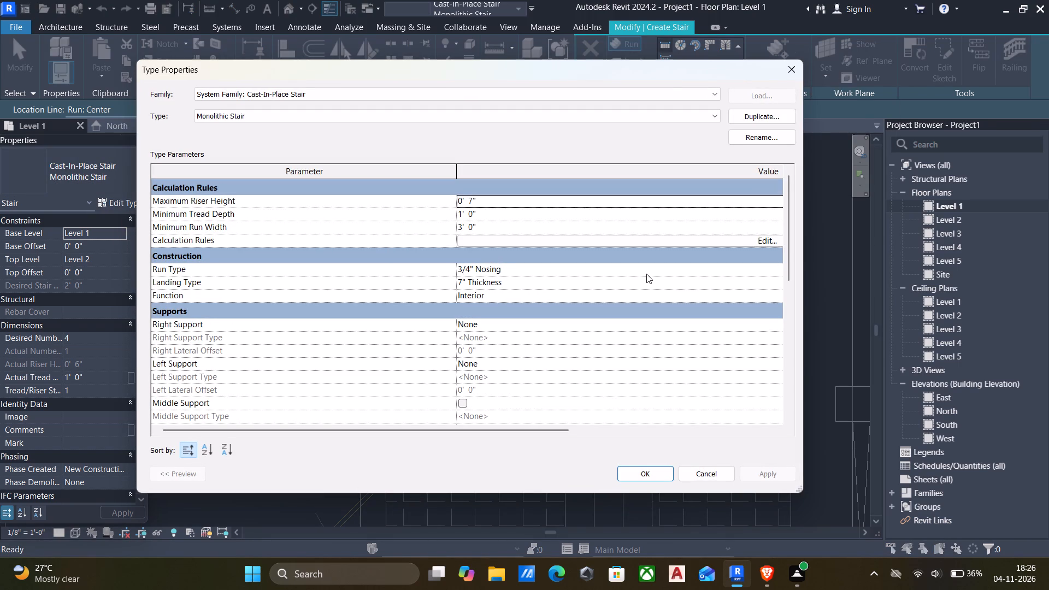
scroll(602, 285, "down", 1)
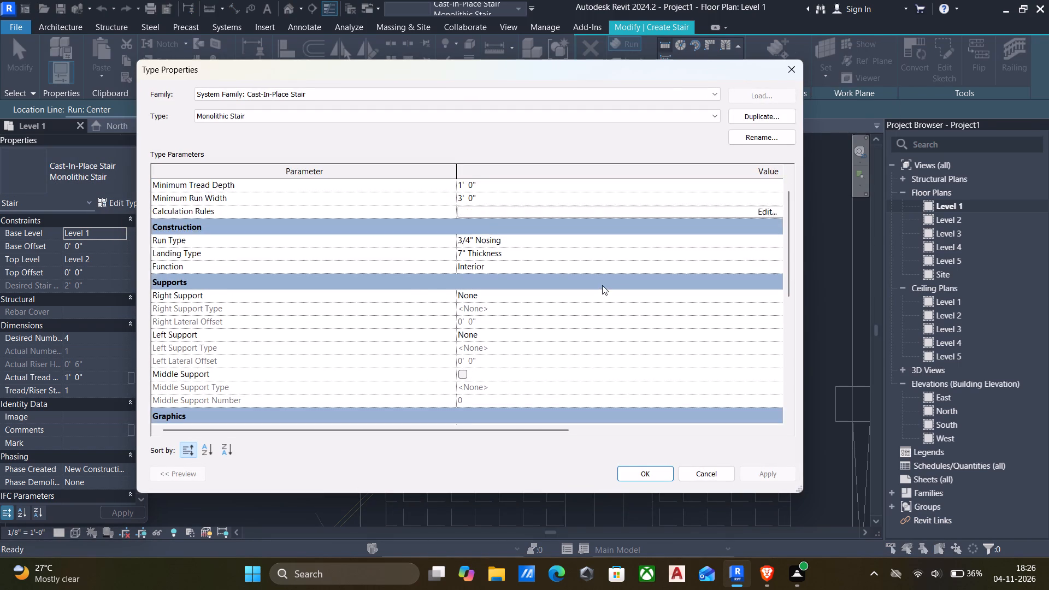
scroll(602, 285, "down", 3)
scroll(602, 285, "up", 4)
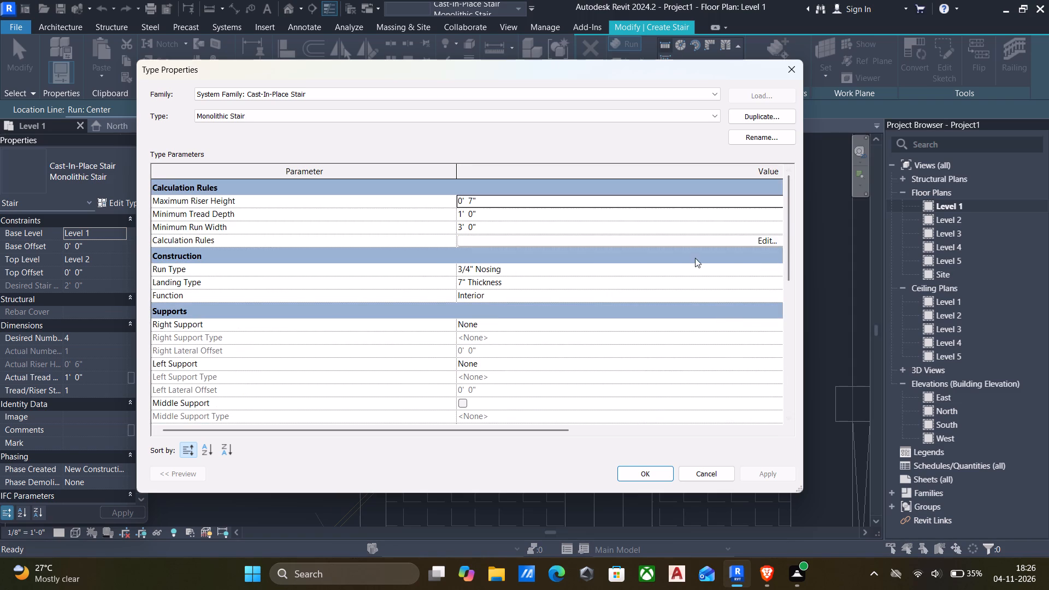
scroll(649, 257, "up", 6)
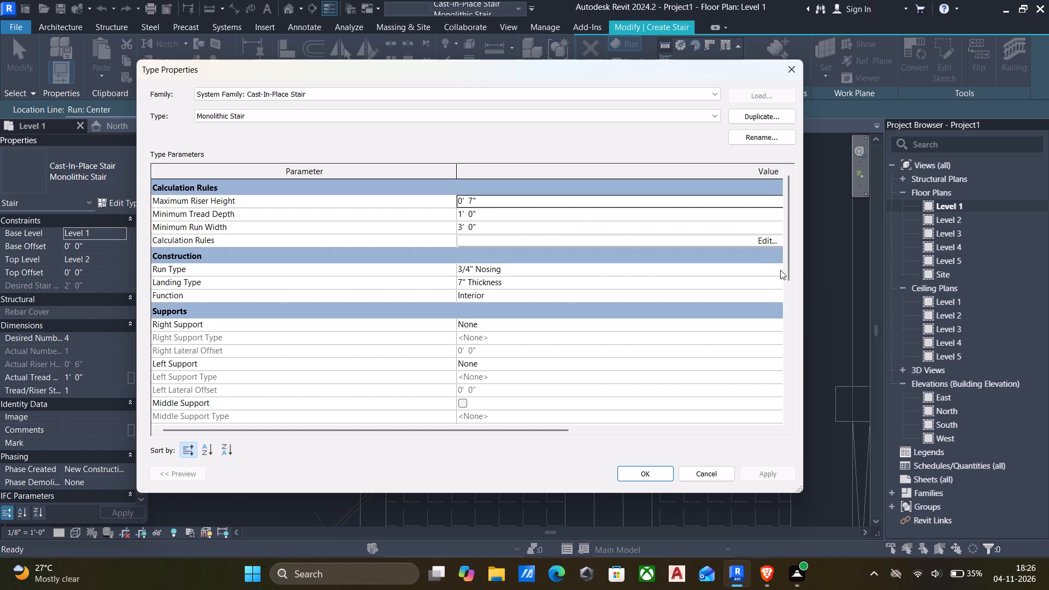
left_click(780, 270)
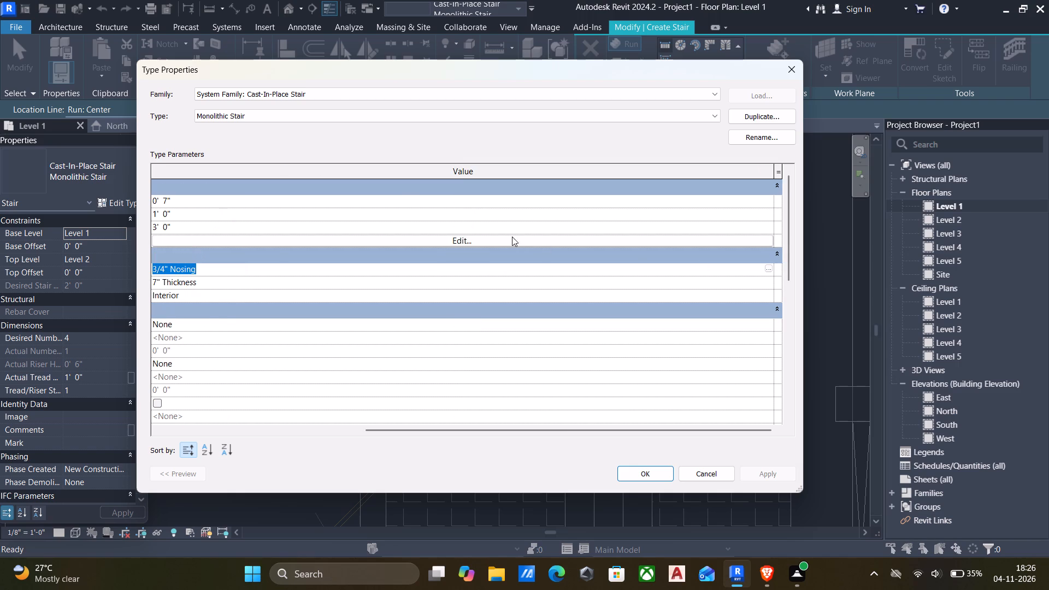
left_click(768, 269)
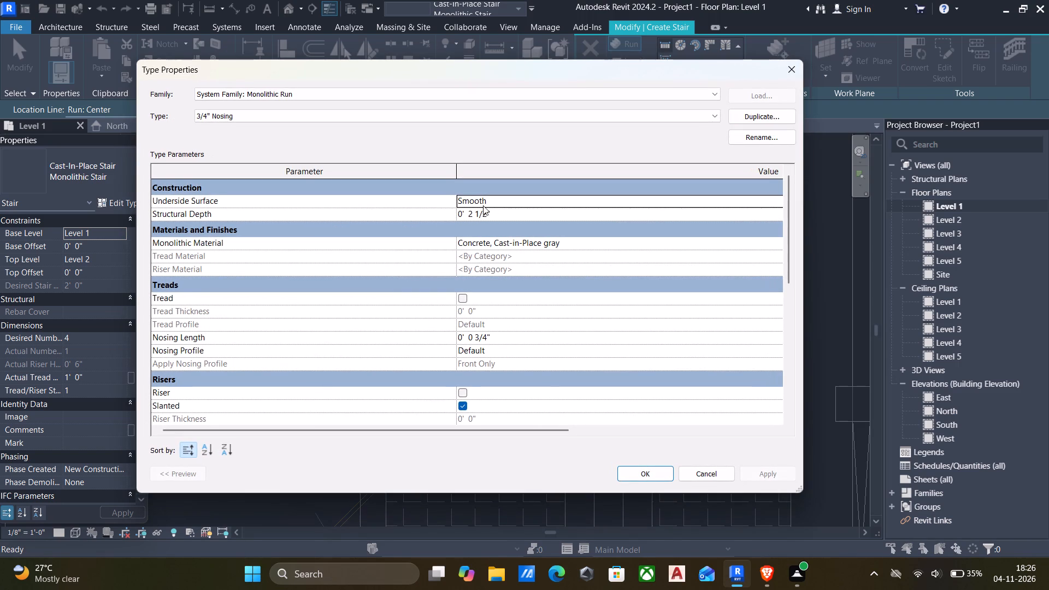
left_click(534, 204)
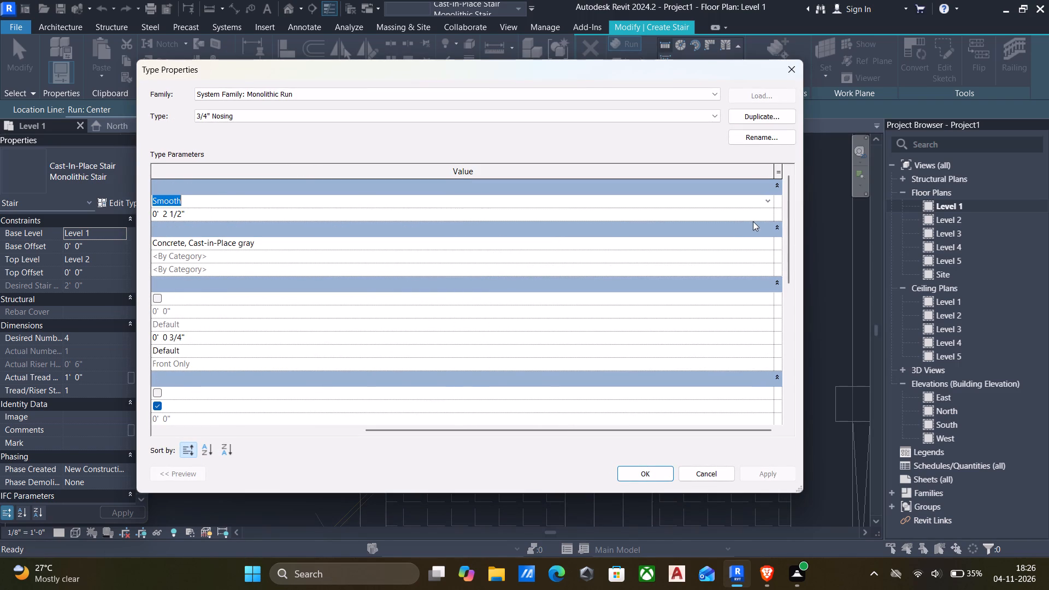
left_click(767, 203)
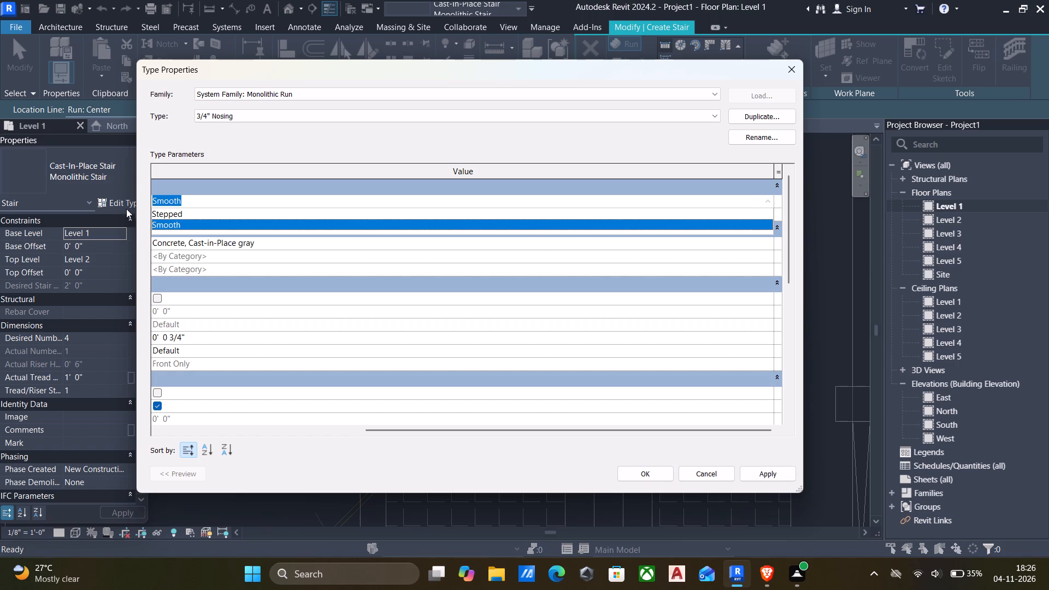
left_click(164, 213)
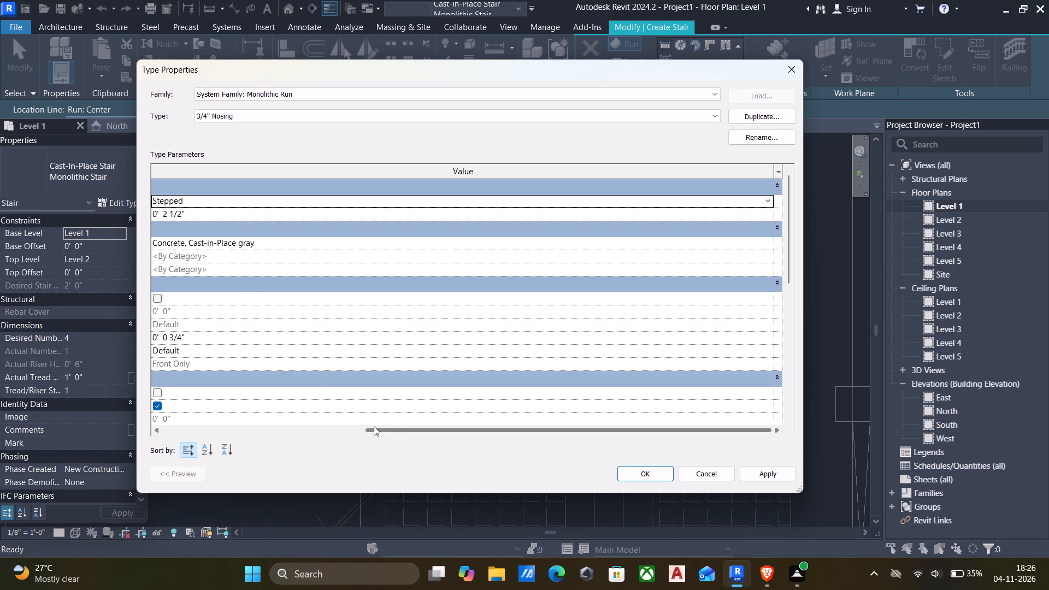
Set the 3/4" Nosing run type's structural depth to 18" and apply the stair type changes.
left_click_drag(374, 427, 205, 426)
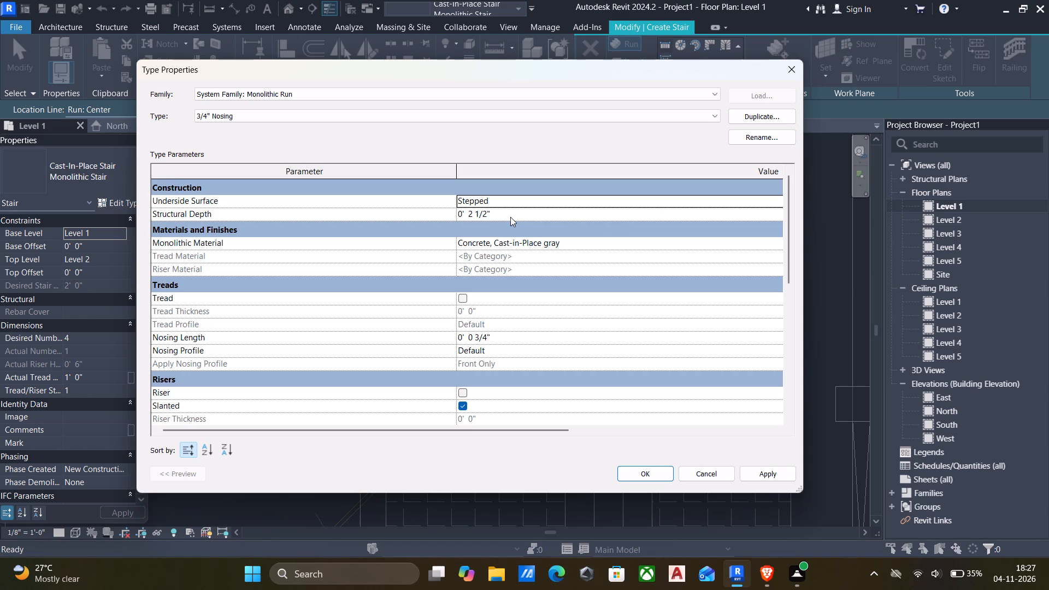
left_click(510, 217)
type("18\"")
key("Return")
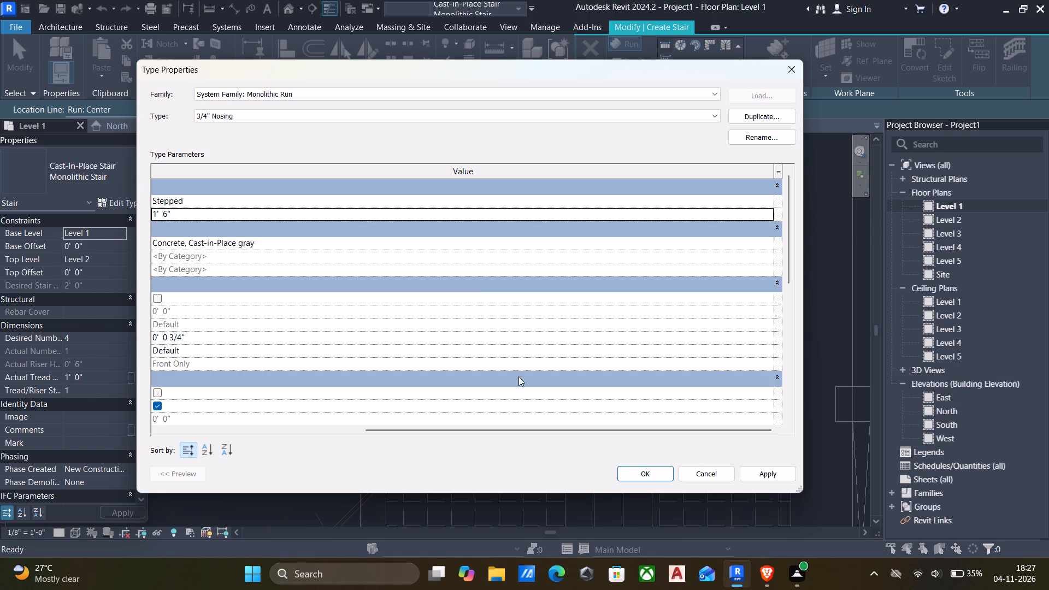
left_click_drag(539, 428, 319, 431)
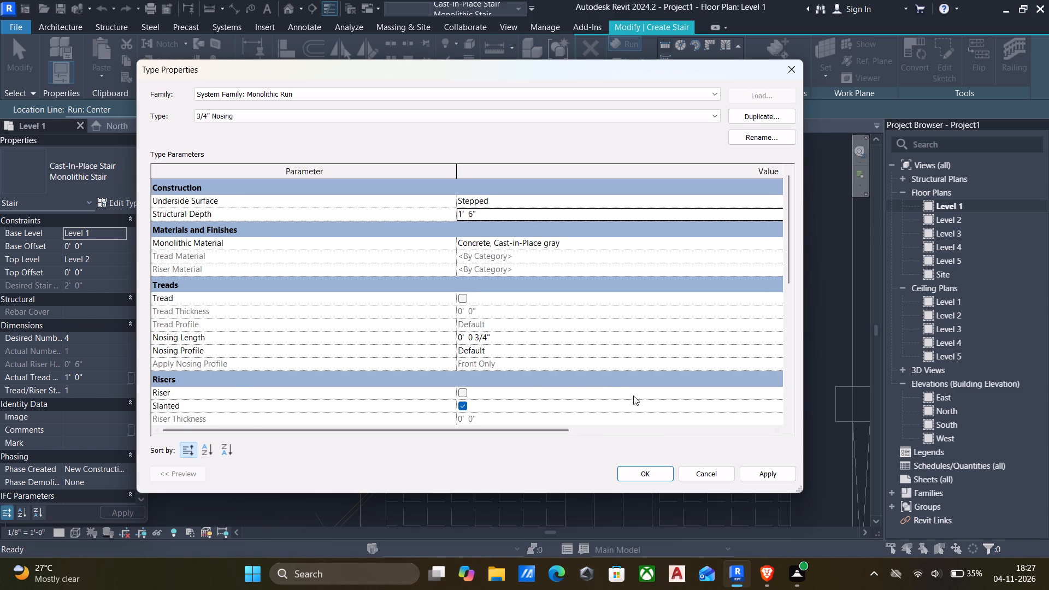
left_click(764, 473)
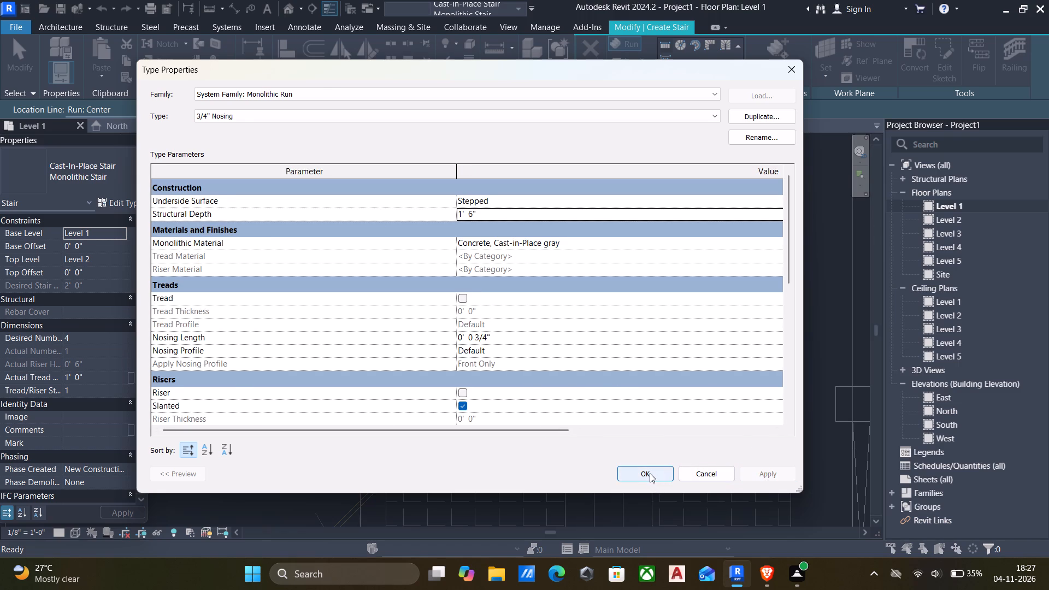
left_click(650, 473)
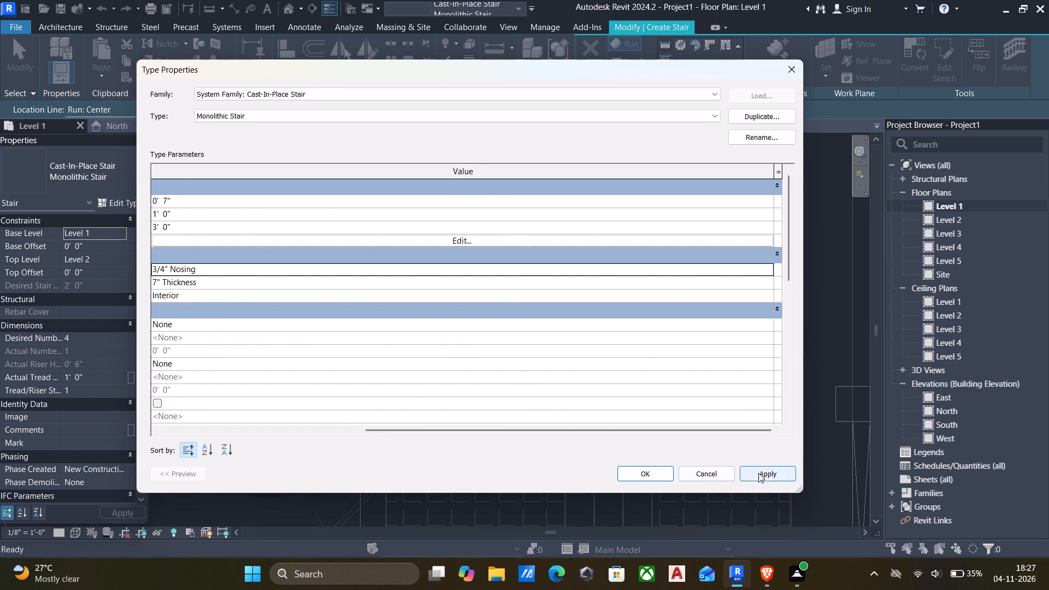
left_click(765, 470)
left_click(655, 469)
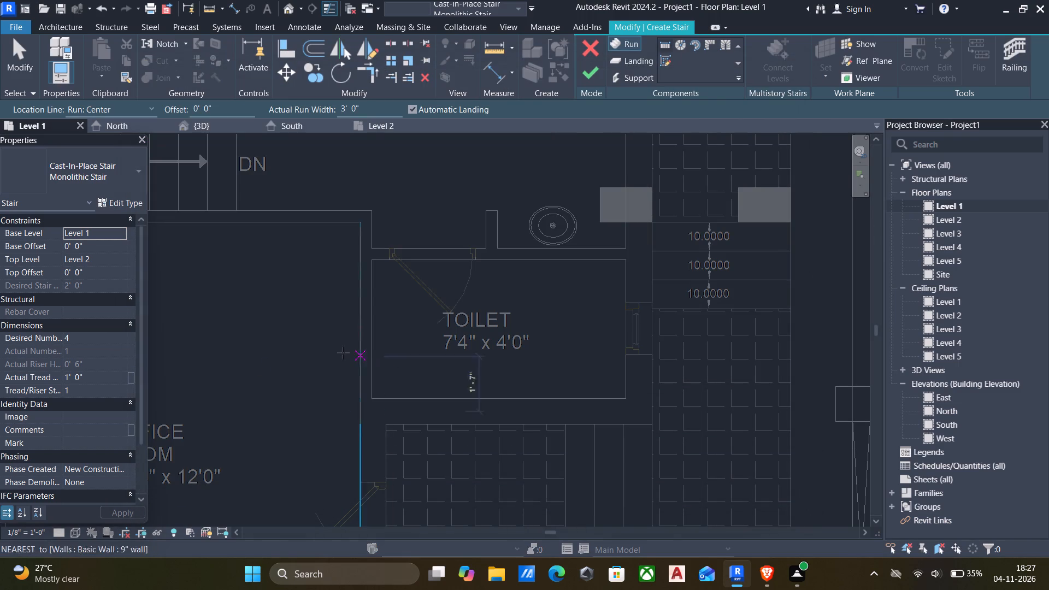
Start a sketched run and draw its first boundary line along the toilet-side edge of the entrance steps, from floor edge to outer wall end.
scroll(499, 371, "down", 6)
middle_click_drag(511, 400, 540, 358)
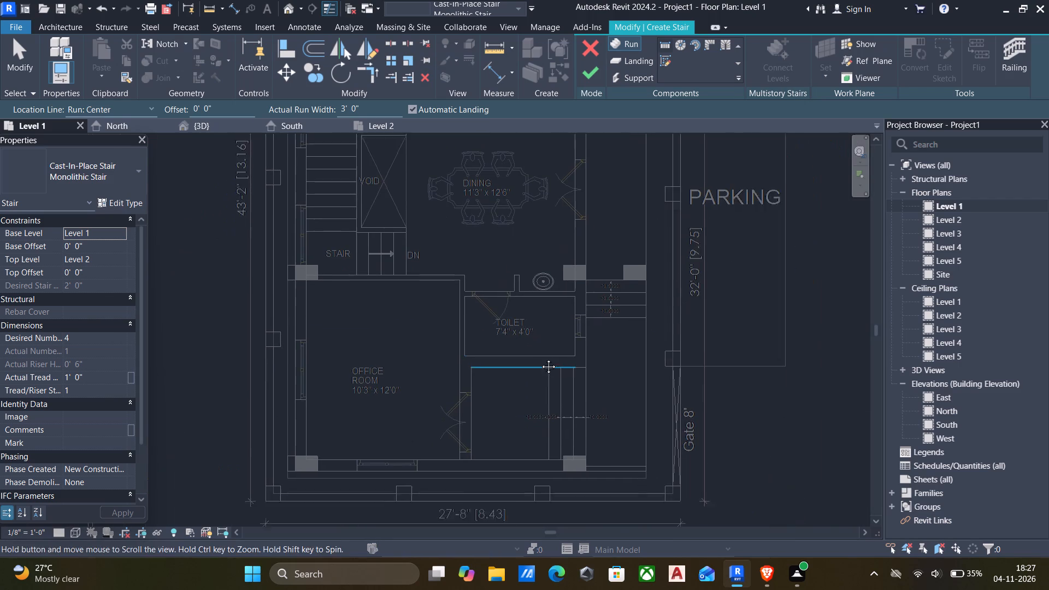
middle_click_drag(540, 358, 543, 356)
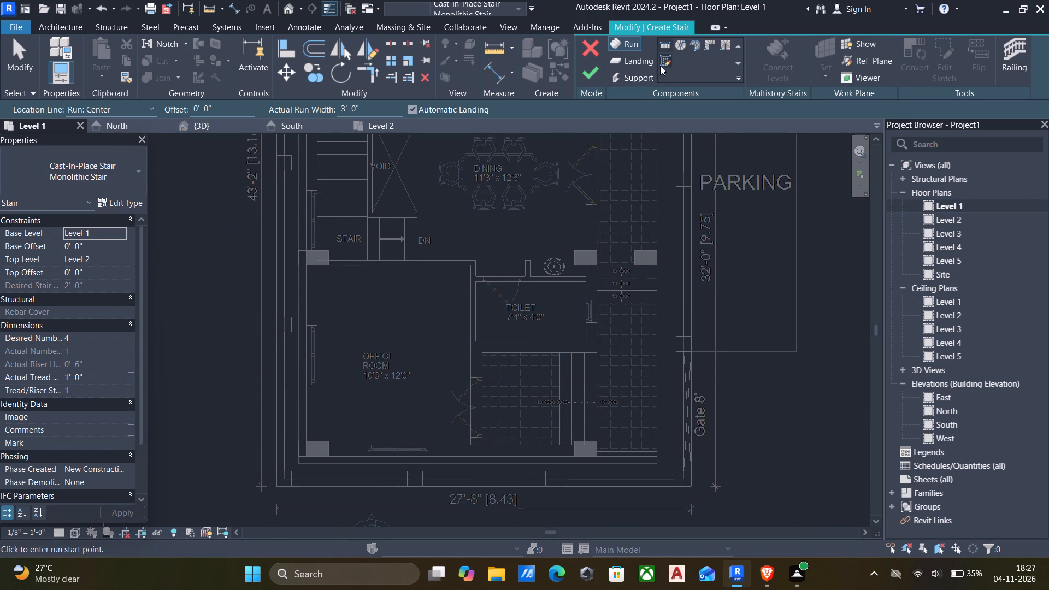
left_click(663, 62)
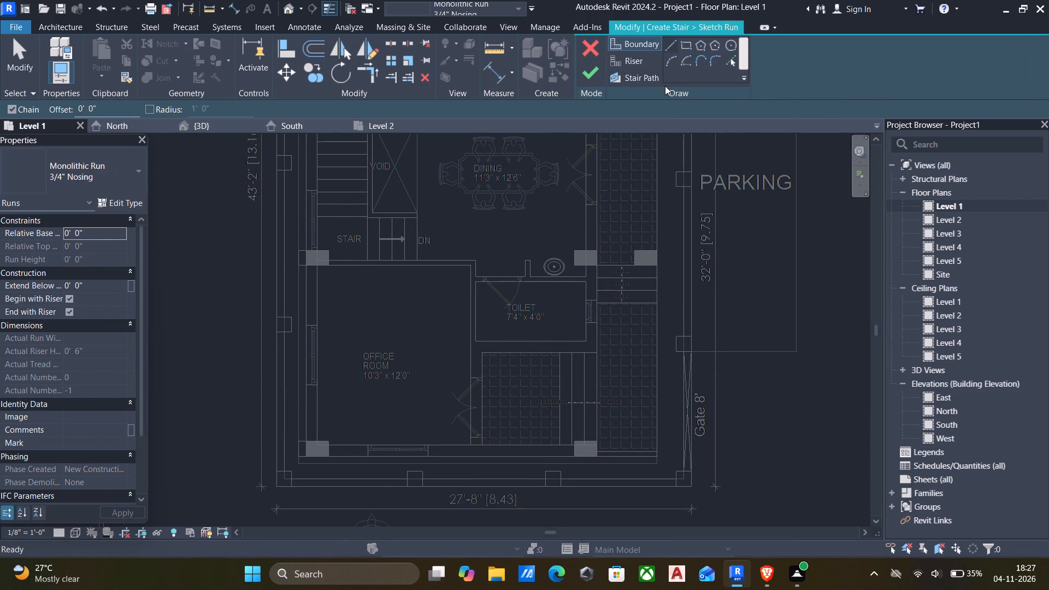
left_click(670, 48)
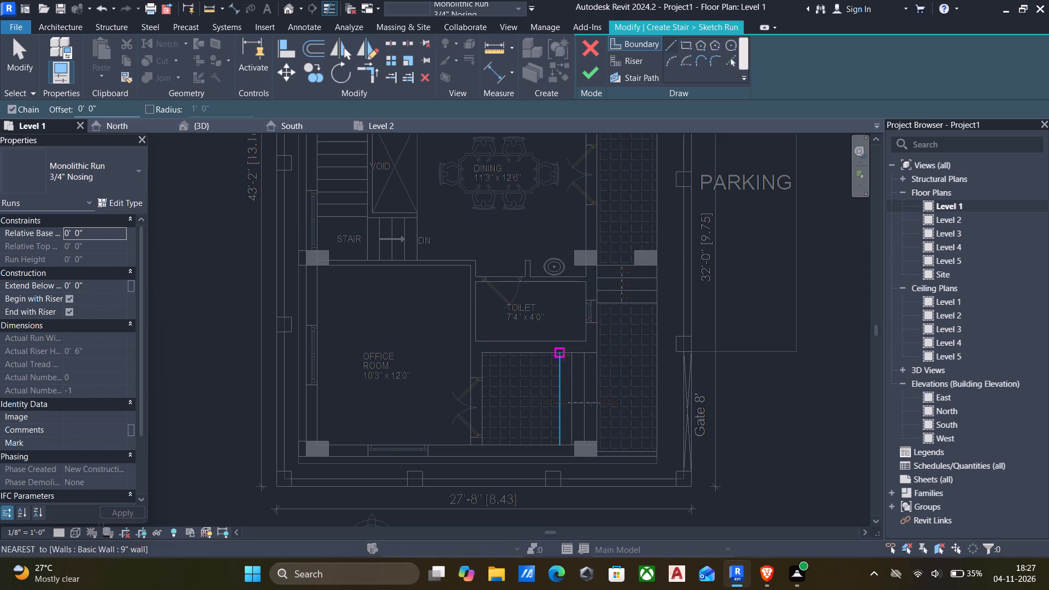
middle_click_drag(564, 373, 566, 344)
scroll(559, 320, "up", 11)
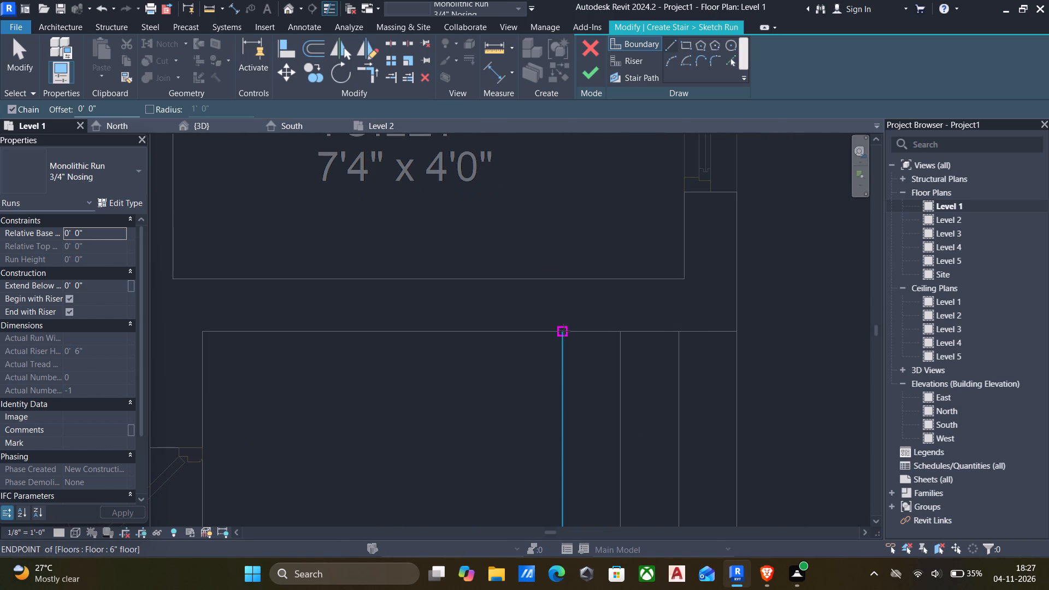
left_click(561, 332)
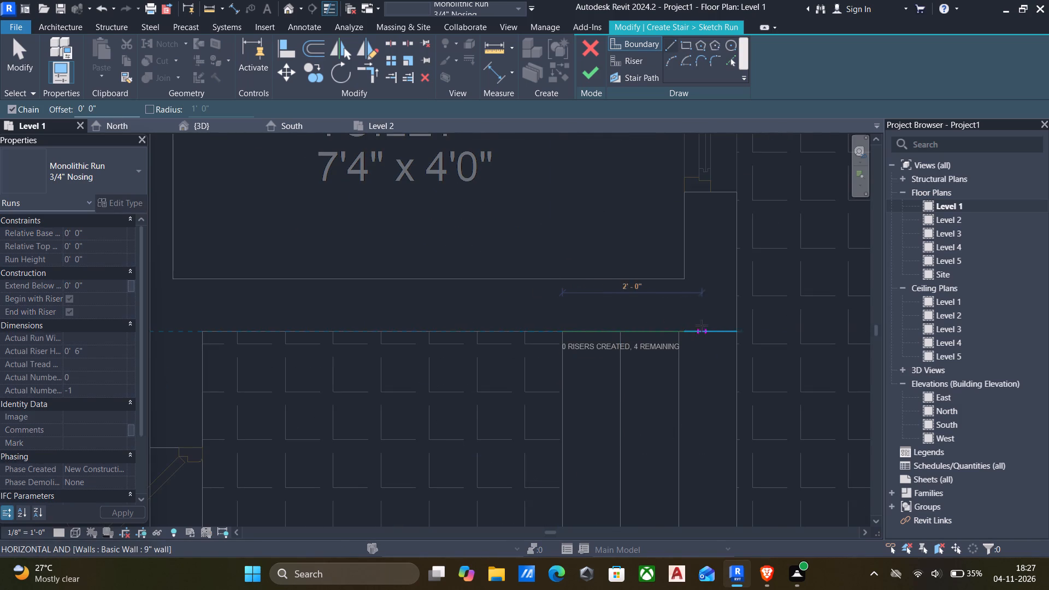
left_click(735, 328)
scroll(730, 334, "down", 5)
middle_click_drag(726, 338, 708, 298)
middle_click_drag(677, 353, 677, 327)
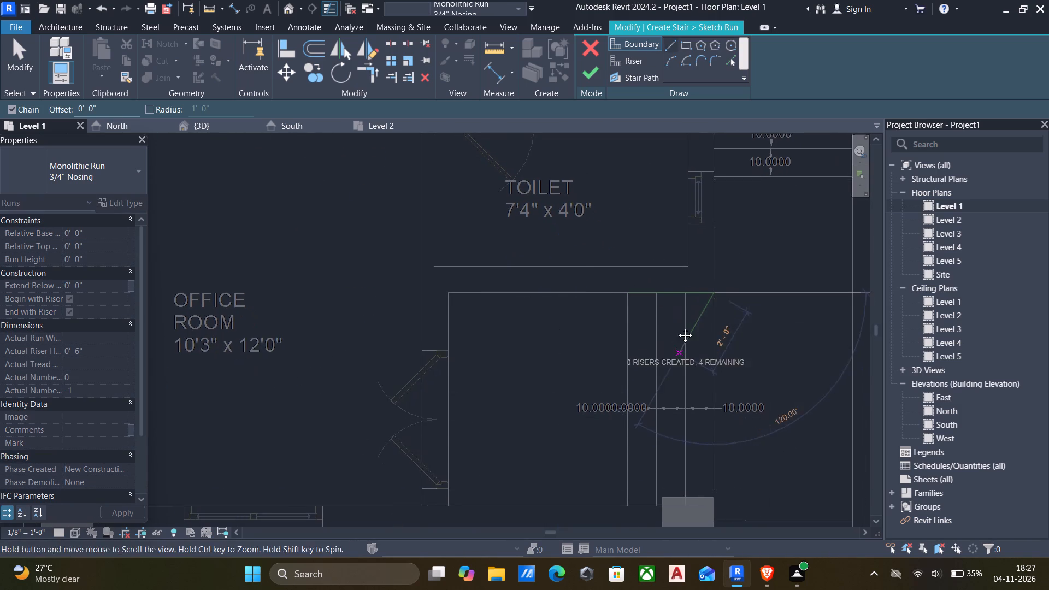
middle_click_drag(677, 327, 675, 310)
key("Escape")
Sketch the opposite 2' - 6" run boundary line along the wall edge, ending at the column's outer face.
middle_click_drag(627, 412, 632, 370)
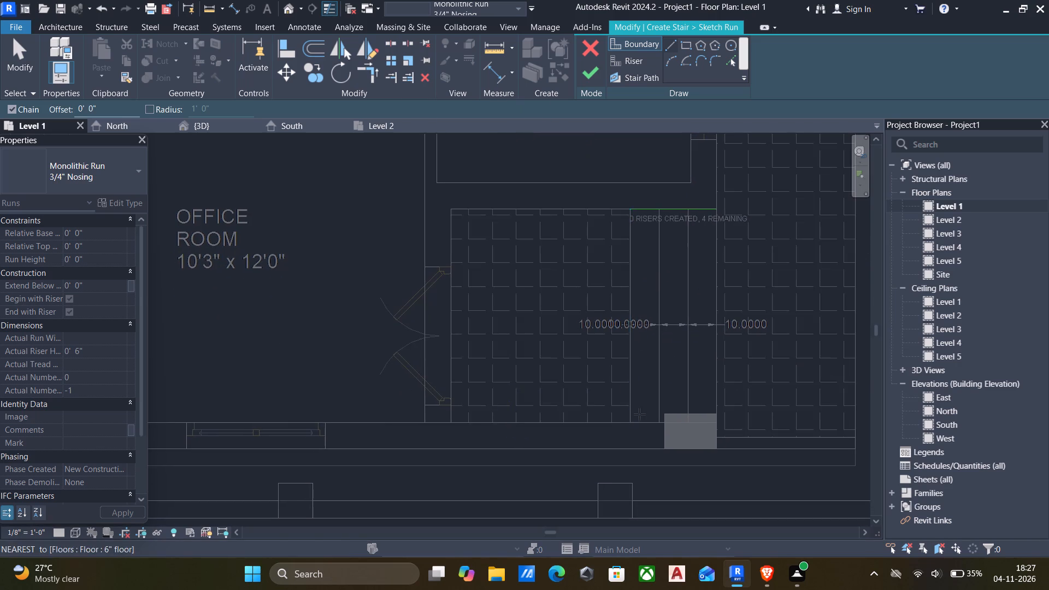
scroll(641, 417, "up", 5)
left_click(618, 425)
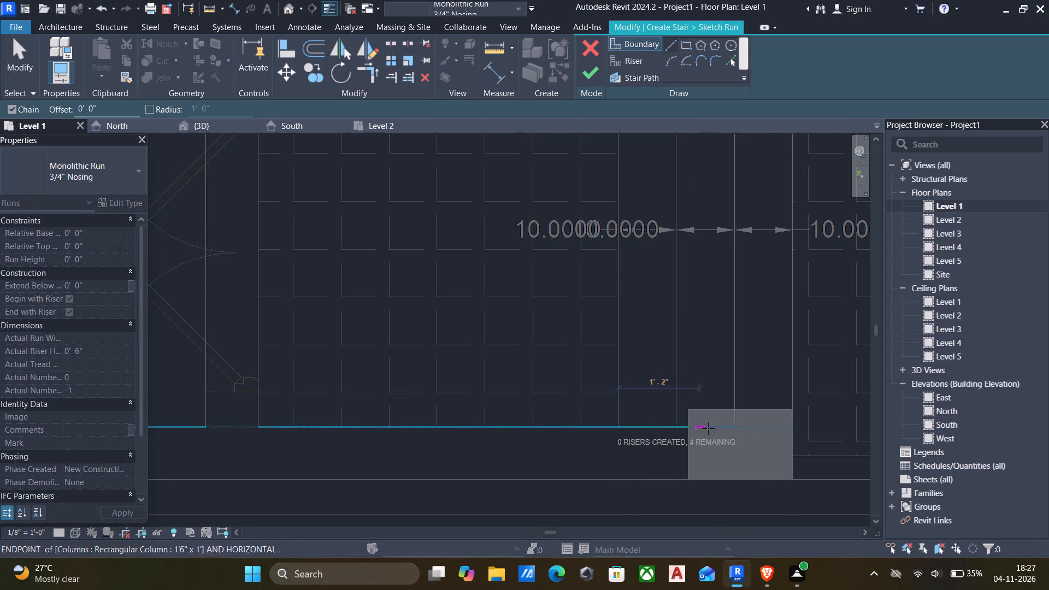
left_click(792, 430)
scroll(792, 429, "down", 6)
key("Escape")
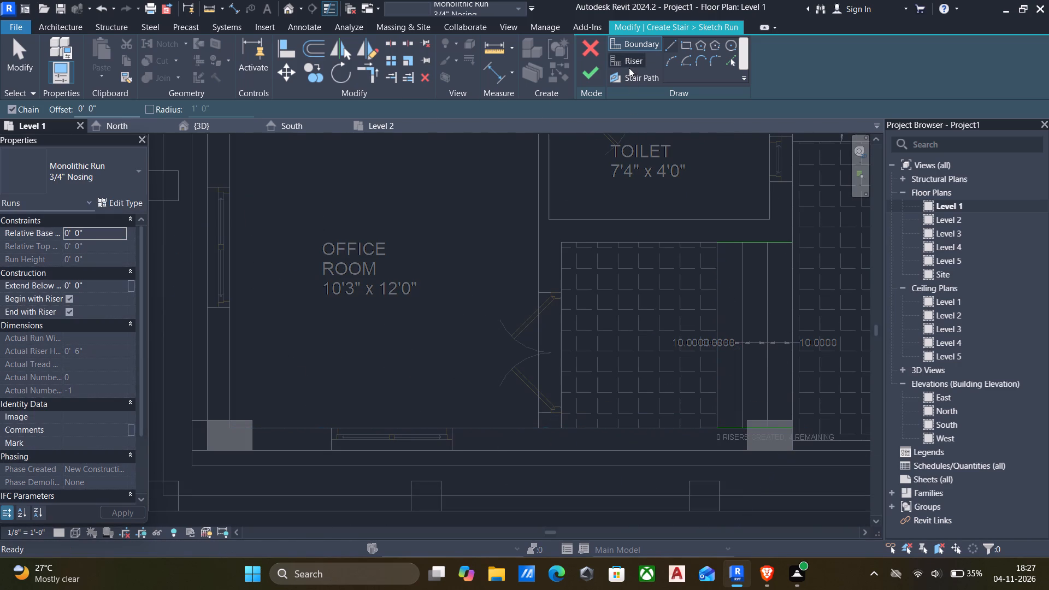
Sketch the first riser line along the porch floor edge, joining the two run boundary lines.
left_click(629, 62)
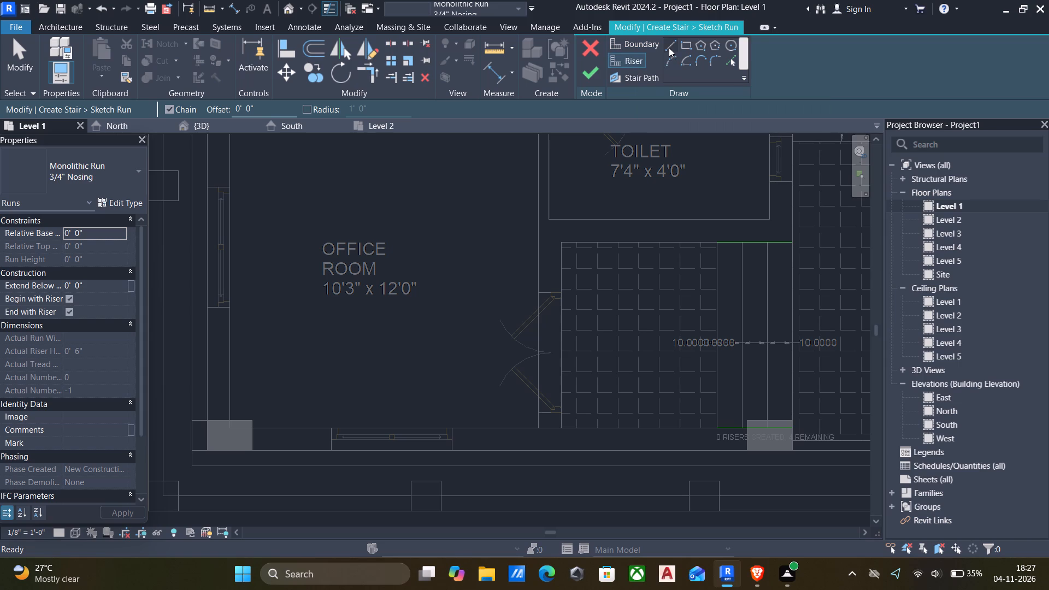
scroll(727, 251, "up", 4)
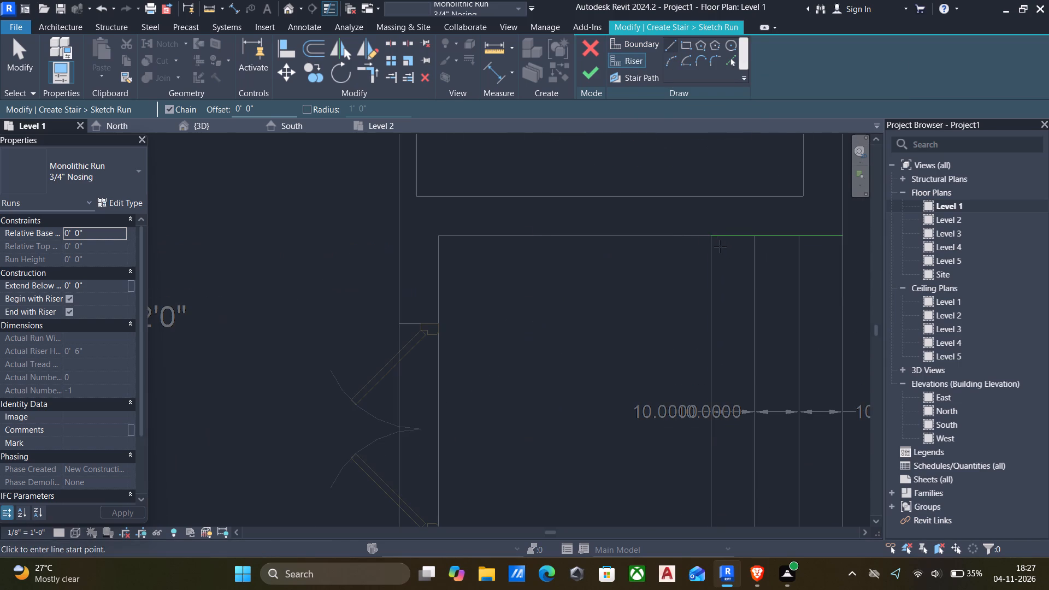
left_click(714, 240)
scroll(717, 351, "down", 6)
middle_click_drag(713, 370, 713, 337)
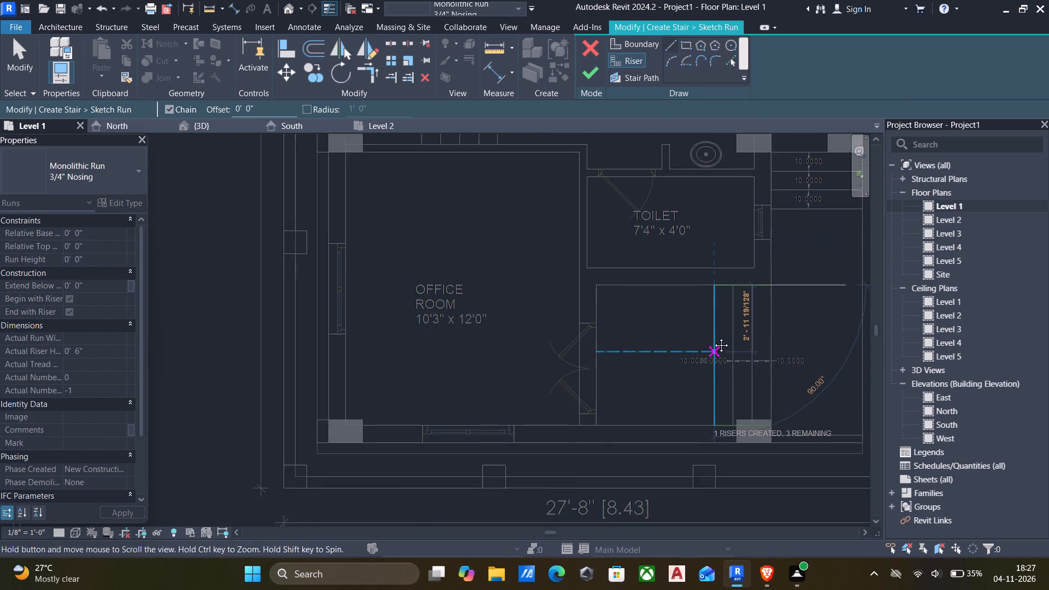
middle_click_drag(713, 337, 712, 328)
scroll(713, 396, "up", 5)
left_click(711, 417)
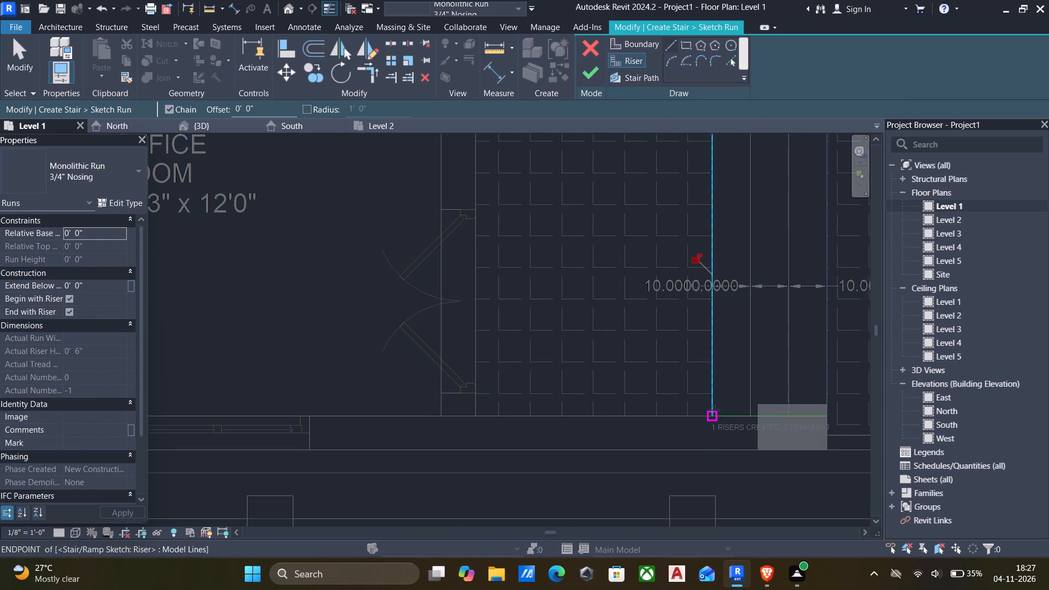
key("Escape")
Sketch the second riser line over the CAD step line, 0' - 10" out from the first riser.
scroll(747, 294, "down", 5)
middle_click_drag(744, 299, 730, 365)
scroll(734, 293, "up", 5)
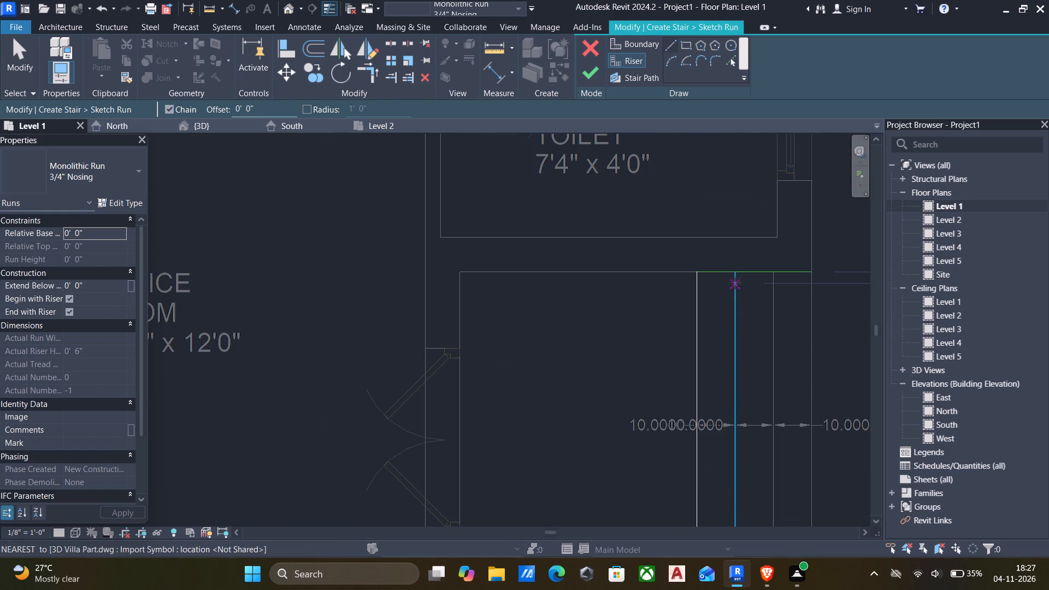
left_click_drag(735, 273, 738, 286)
scroll(744, 363, "down", 5)
middle_click_drag(744, 364, 739, 326)
scroll(729, 404, "up", 6)
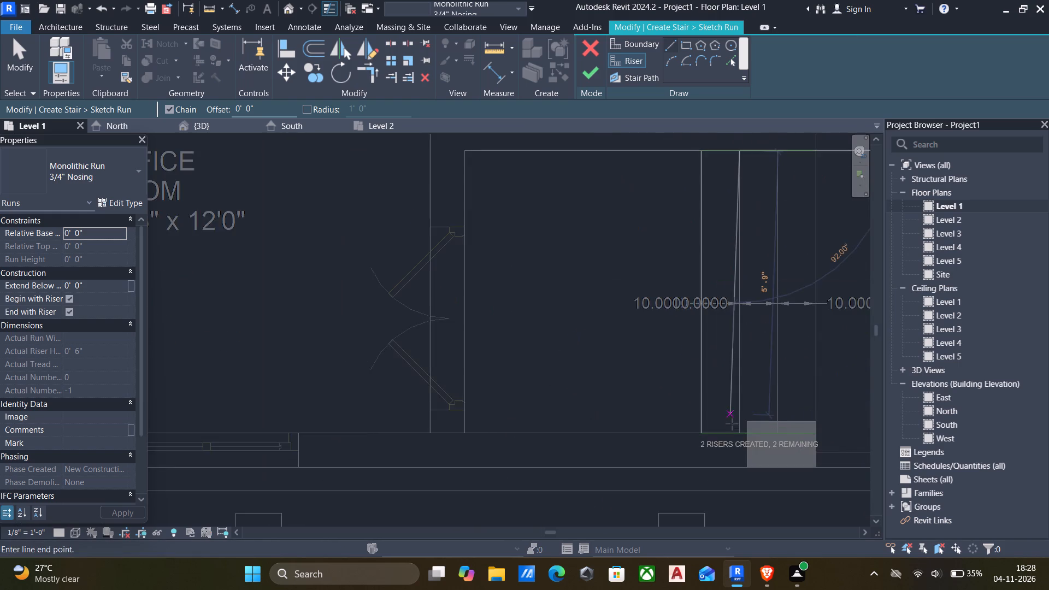
left_click(741, 436)
scroll(747, 423, "down", 5)
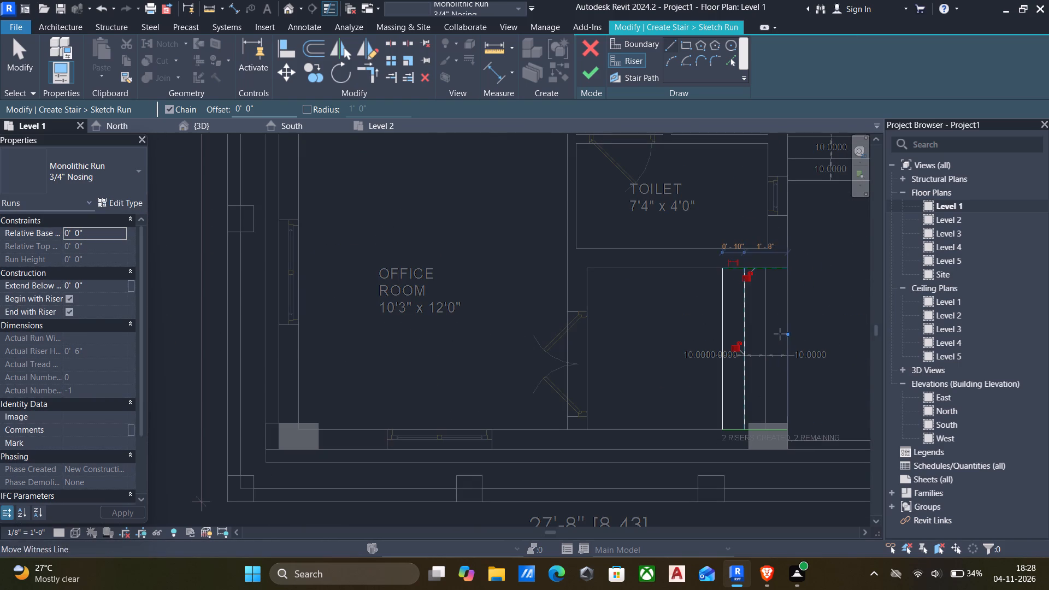
key("Escape")
Sketch the third riser line over the next CAD step line, spanning between both run boundaries.
left_click(763, 270)
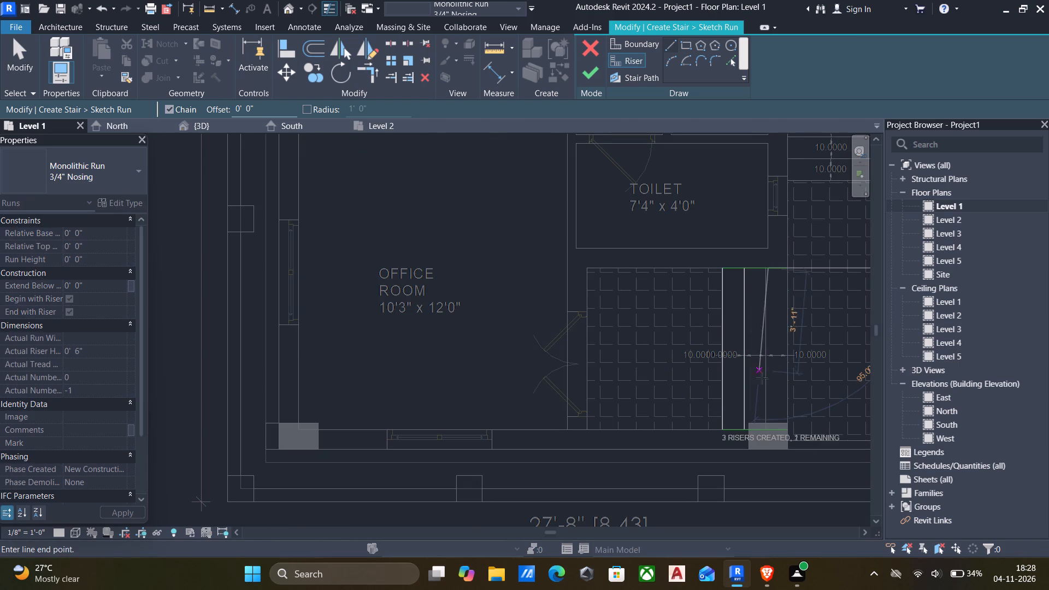
key("Escape")
scroll(772, 282, "up", 9)
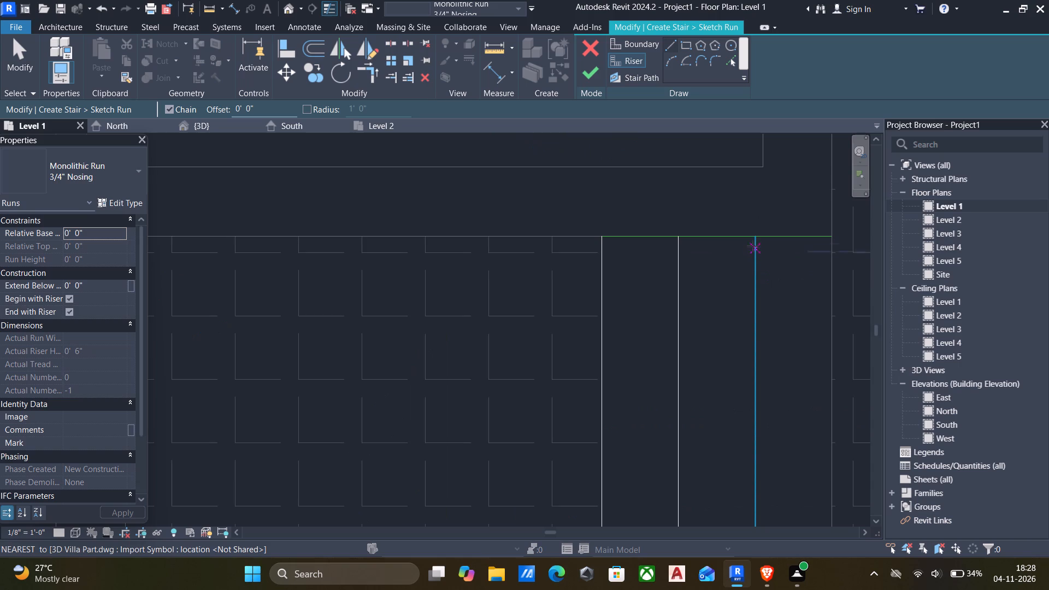
left_click(756, 239)
scroll(760, 314, "down", 5)
middle_click_drag(761, 328, 761, 286)
scroll(763, 350, "down", 1)
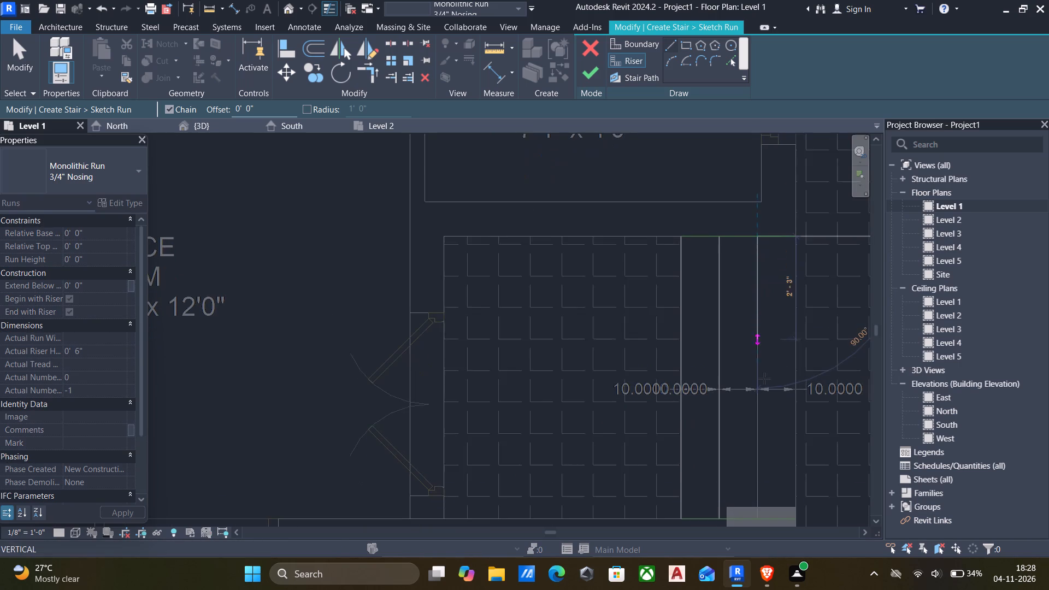
middle_click_drag(764, 379, 762, 329)
scroll(765, 396, "up", 6)
scroll(758, 438, "down", 3)
middle_click_drag(758, 438, 761, 382)
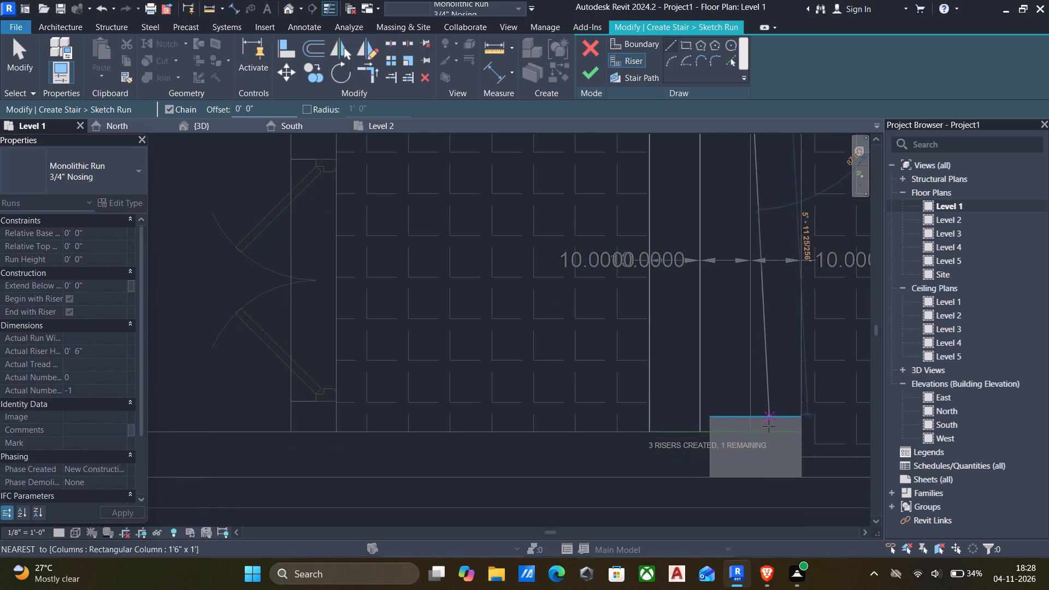
left_click(750, 431)
key("Escape")
Sketch the fourth riser line, about 6' - 2" long, along the outer edge of the steps and finish the run and stair.
scroll(761, 411, "down", 4)
middle_click_drag(759, 411, 684, 440)
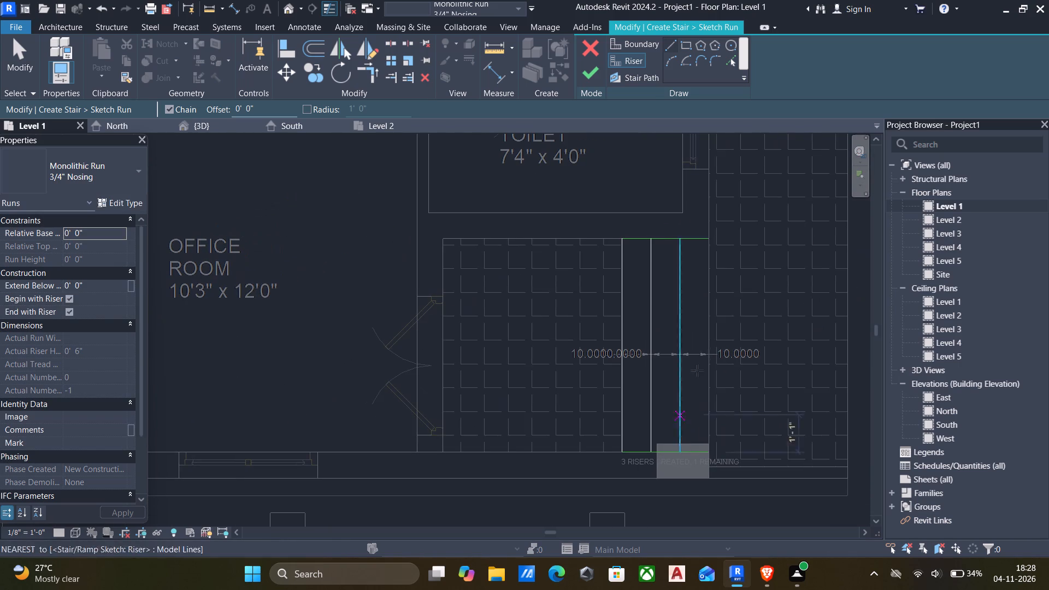
left_click(711, 244)
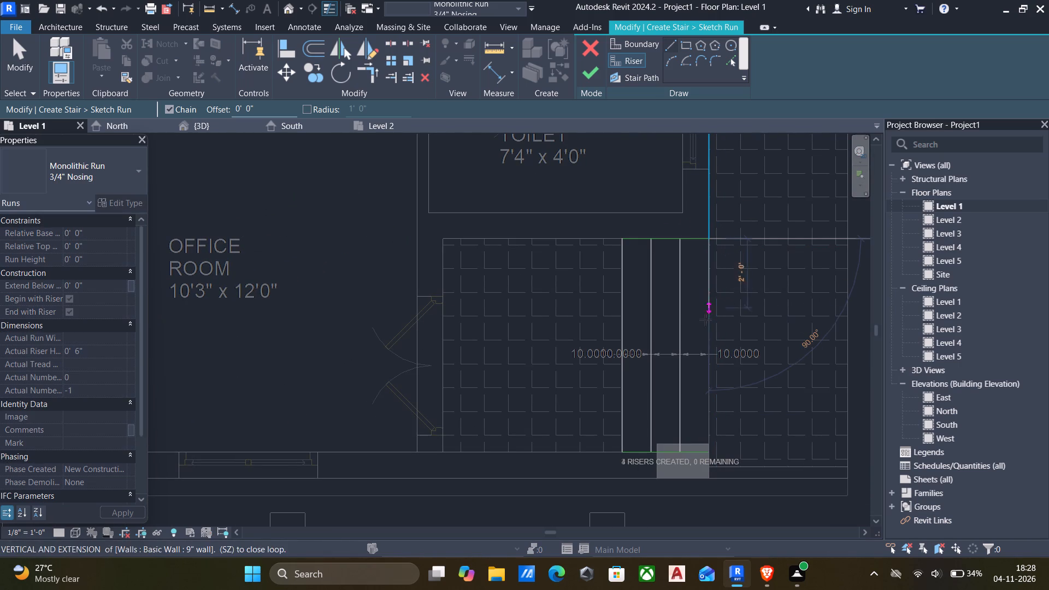
left_click(710, 450)
key("Escape")
left_click(586, 78)
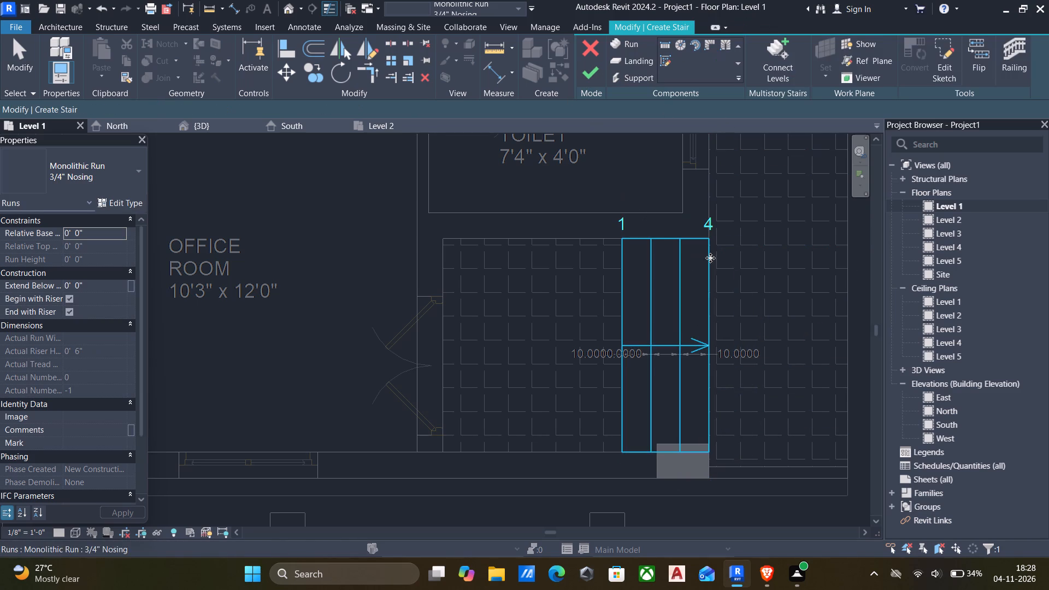
left_click(581, 73)
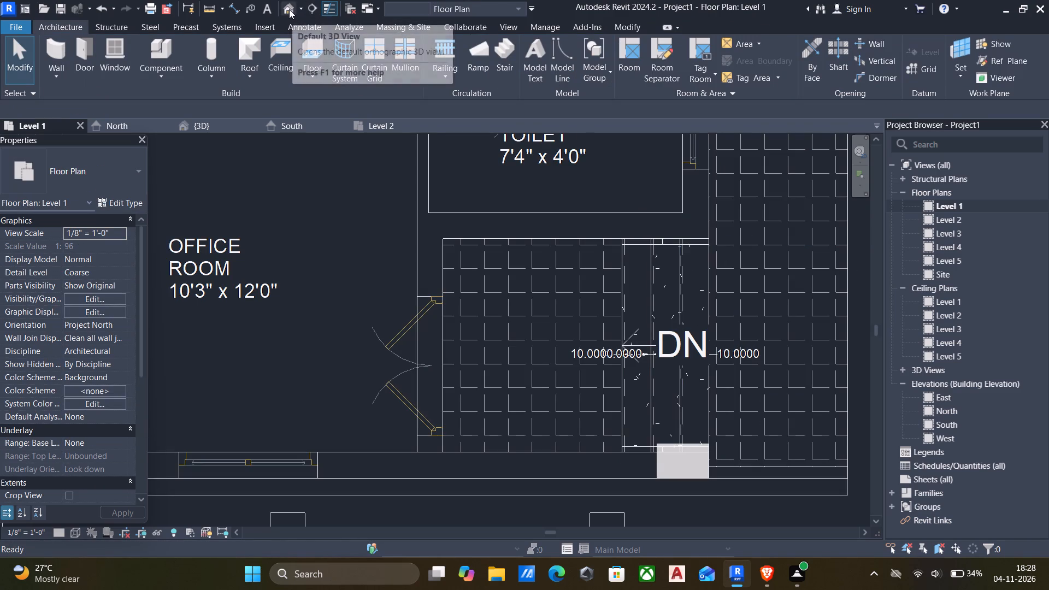
Open the cast-in-place entrance stair for editing in the 3D view and flip its direction to climb toward the porch floor.
left_click(289, 9)
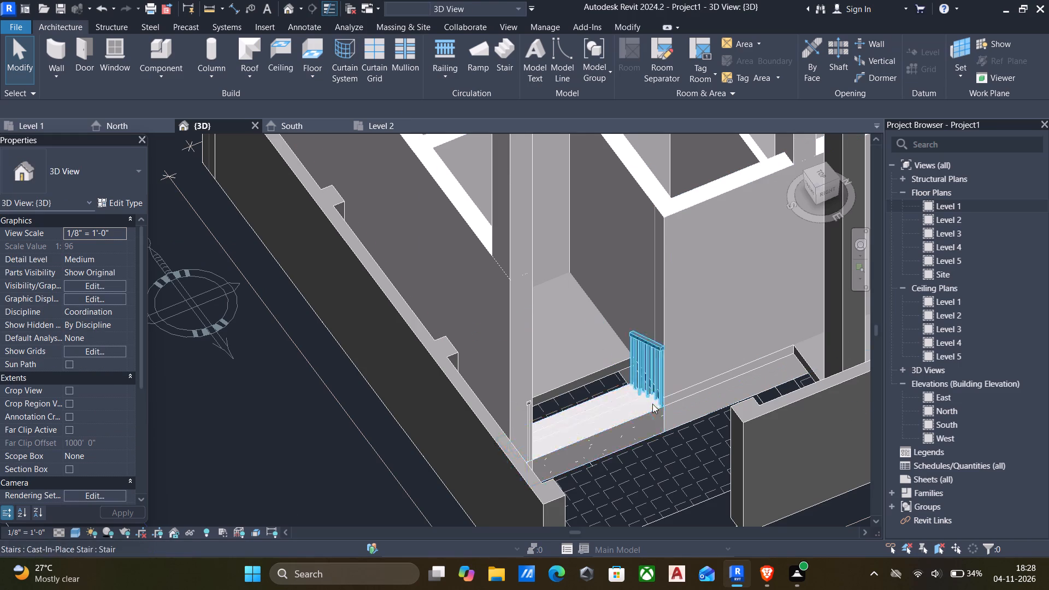
left_click(630, 414)
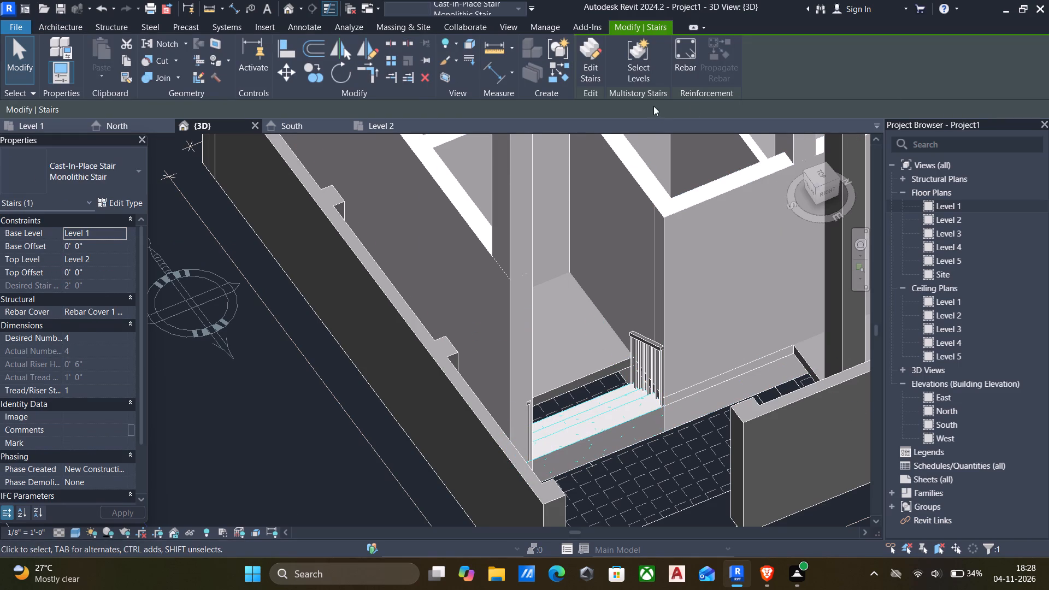
left_click(609, 429)
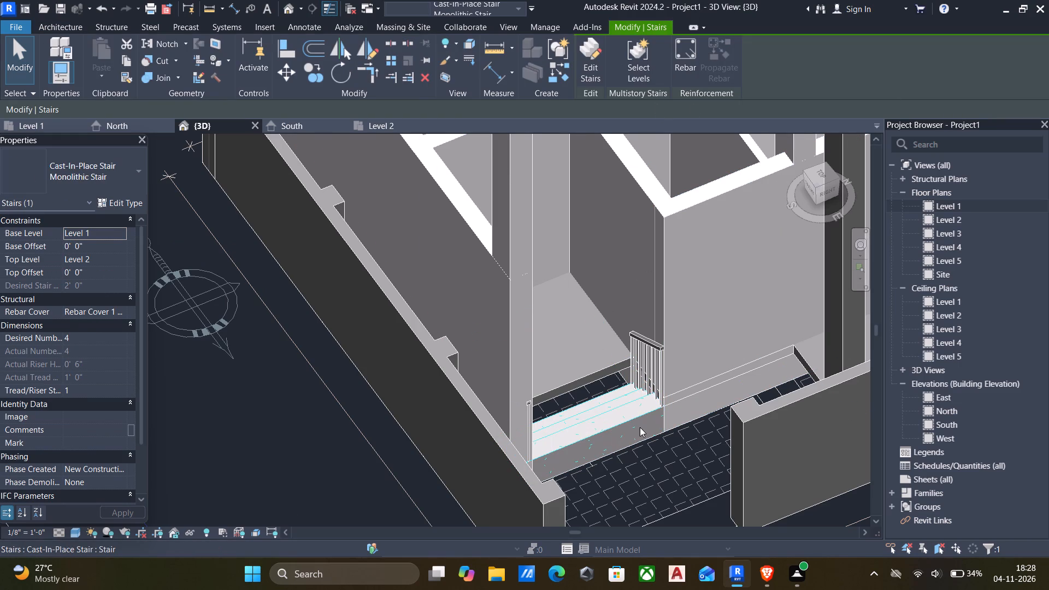
left_click(645, 417)
key("Escape")
left_click(621, 420)
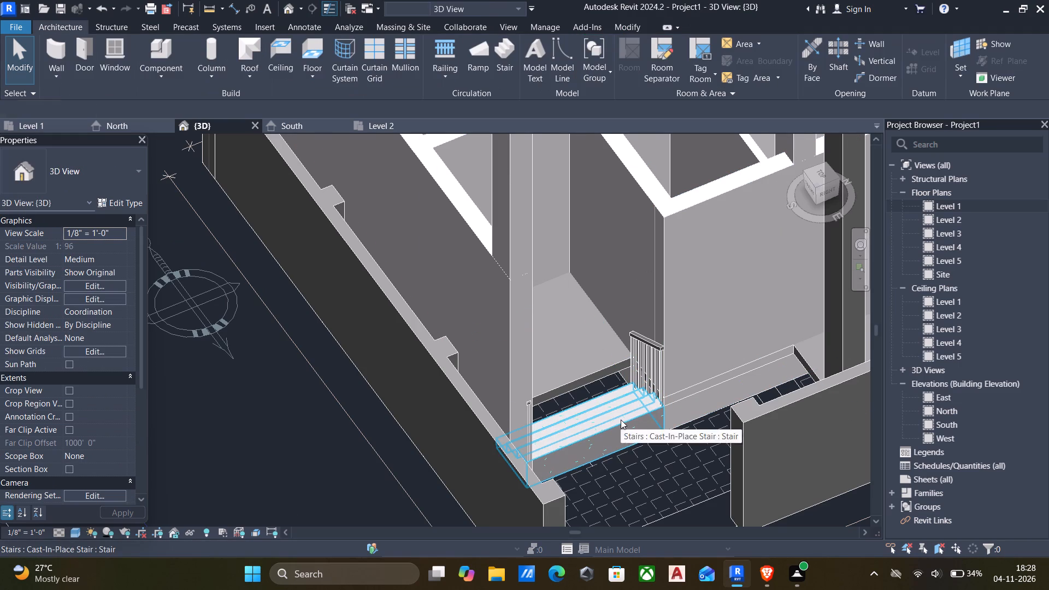
scroll(646, 422, "up", 5)
key("Escape")
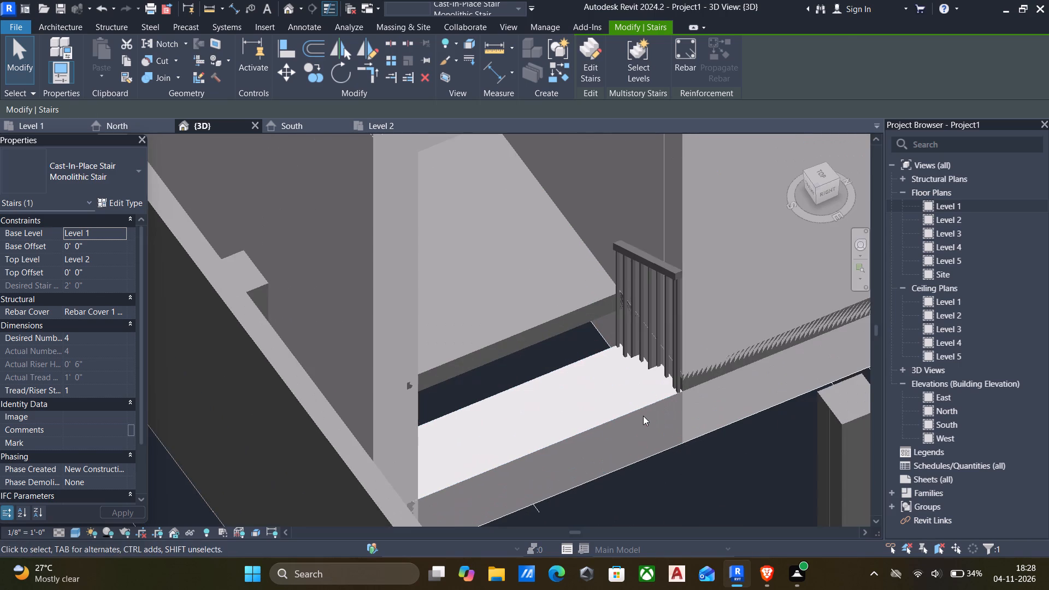
left_click(624, 415)
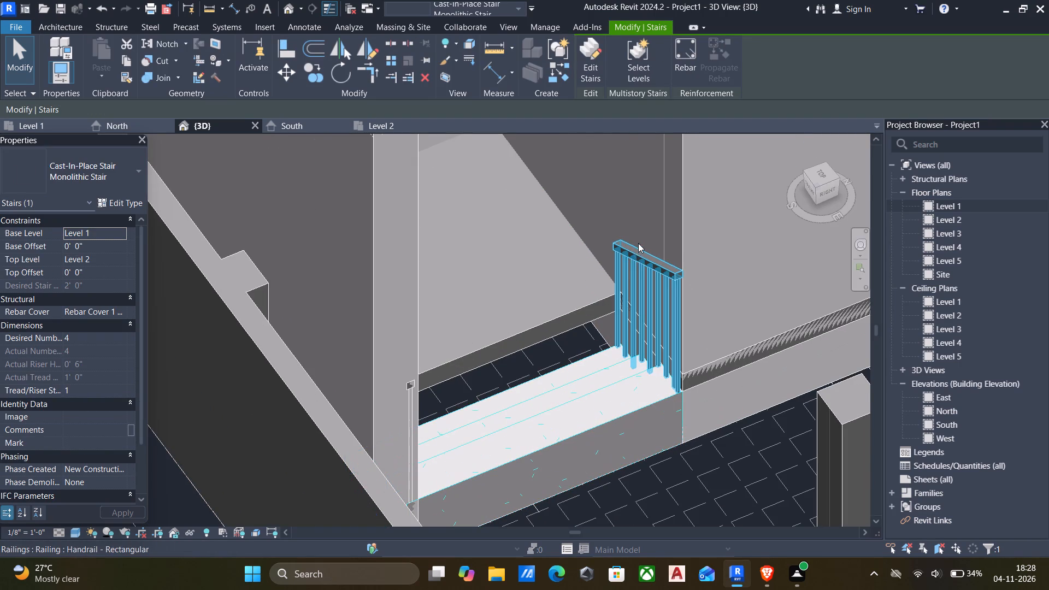
left_click(598, 52)
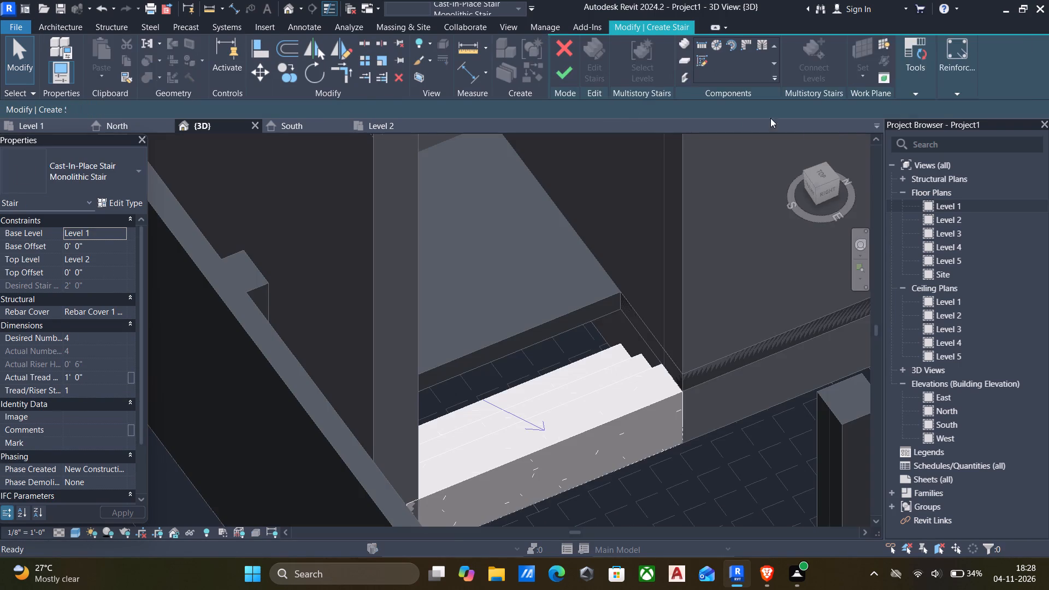
left_click(978, 60)
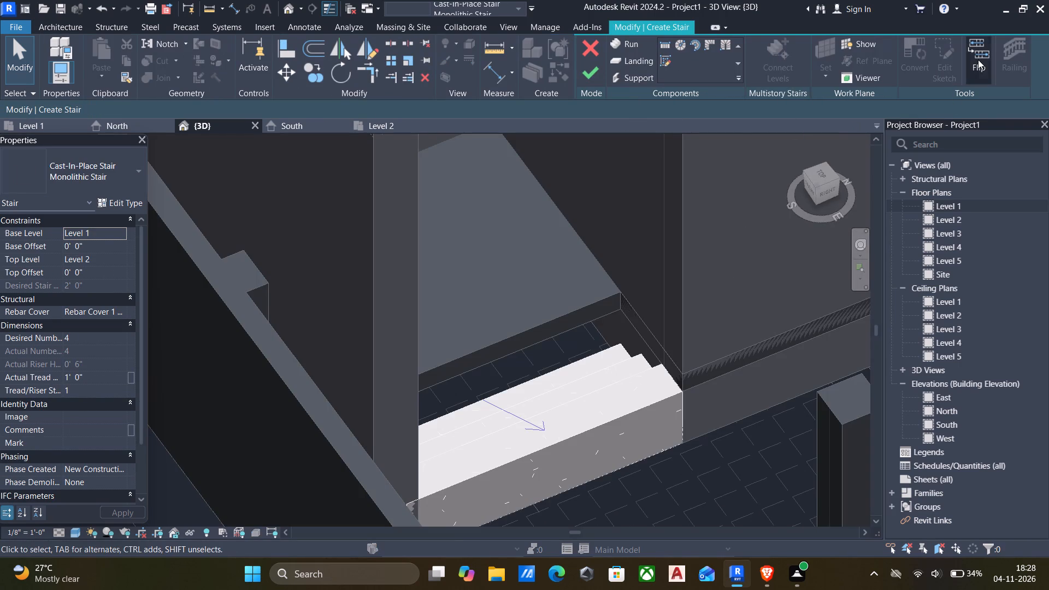
Examine the flipped stair run from several angles against the porch floor, side walls and column.
scroll(590, 306, "down", 3)
middle_click_drag(592, 306, 674, 298)
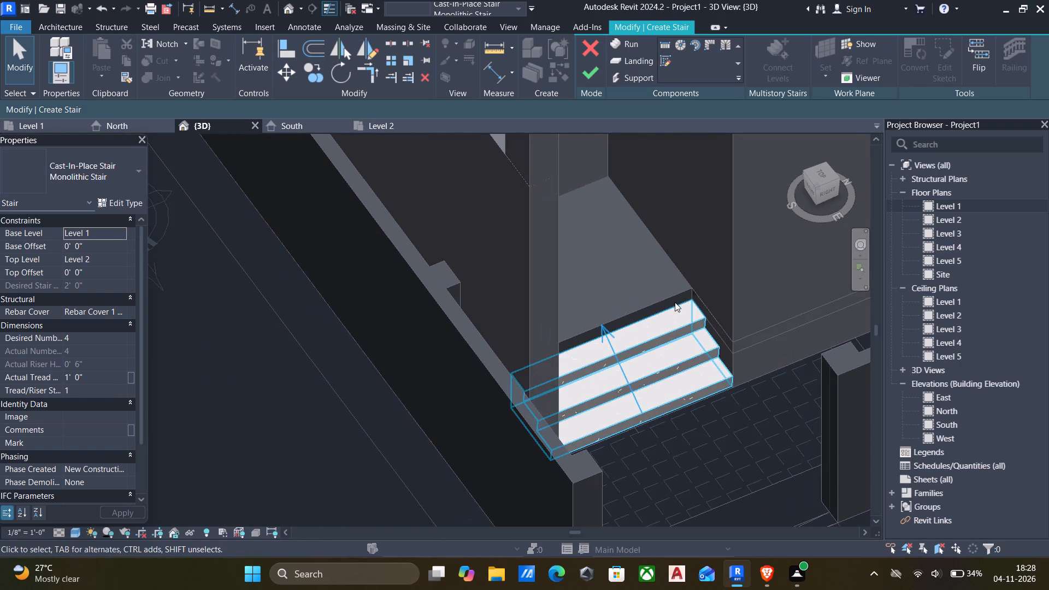
middle_click_drag(675, 302, 613, 231, "shift")
scroll(515, 261, "up", 4)
scroll(509, 256, "down", 4)
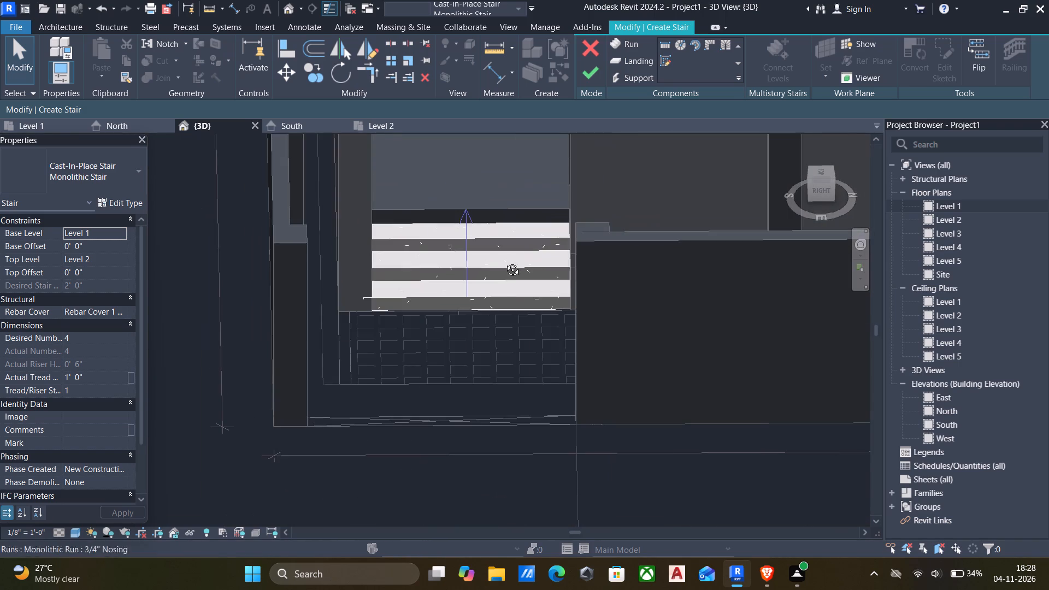
middle_click_drag(504, 261, 505, 309, "shift")
scroll(503, 228, "up", 6)
scroll(500, 197, "down", 5)
middle_click_drag(494, 230, 496, 306)
scroll(514, 255, "up", 6)
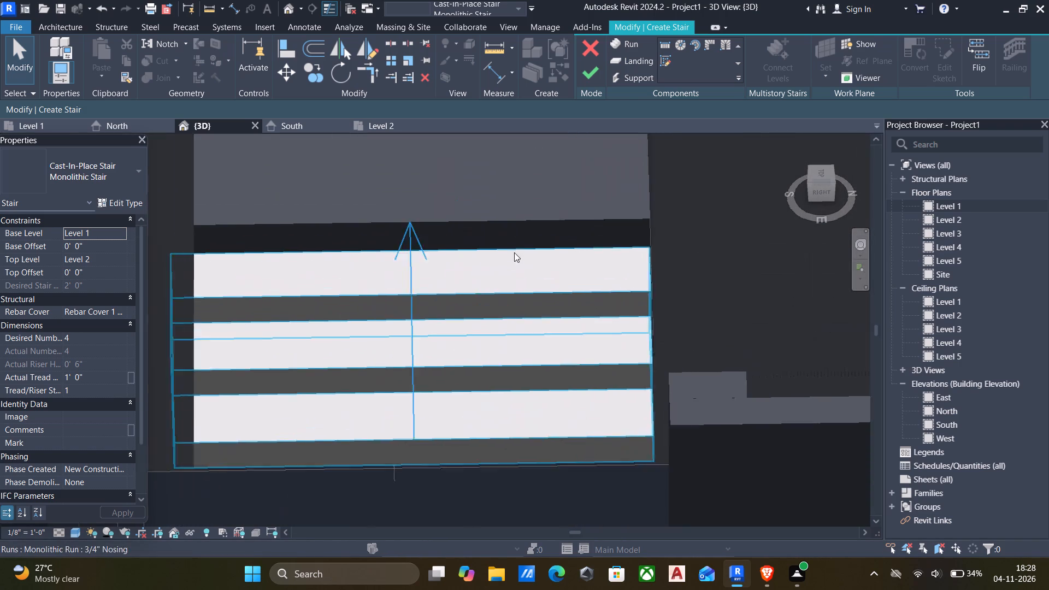
scroll(535, 237, "up", 6)
scroll(543, 237, "down", 19)
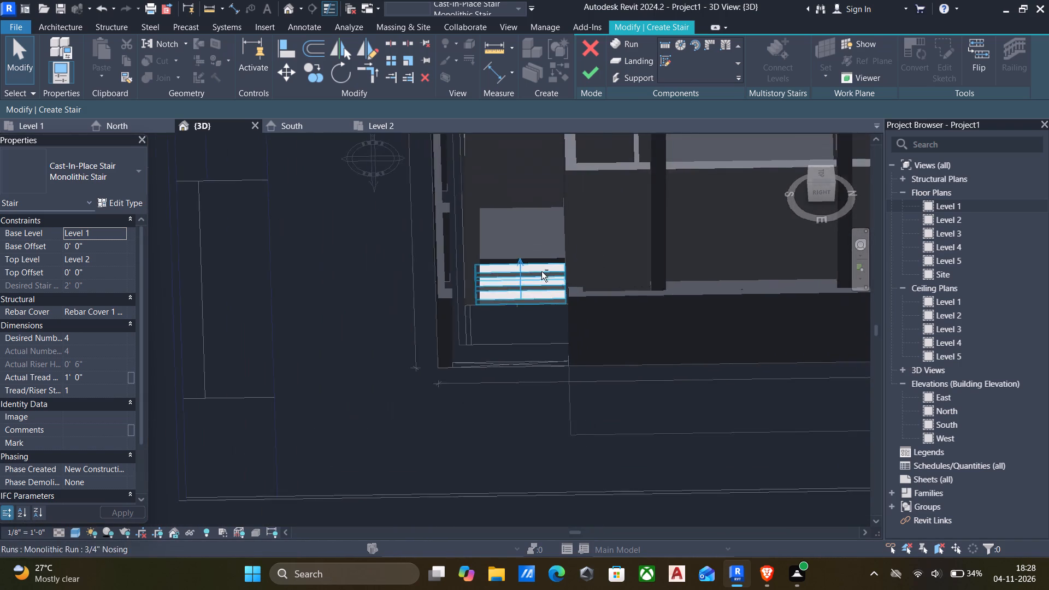
middle_click_drag(541, 272, 487, 233, "shift")
scroll(489, 220, "up", 6)
key("Escape")
scroll(470, 234, "up", 3)
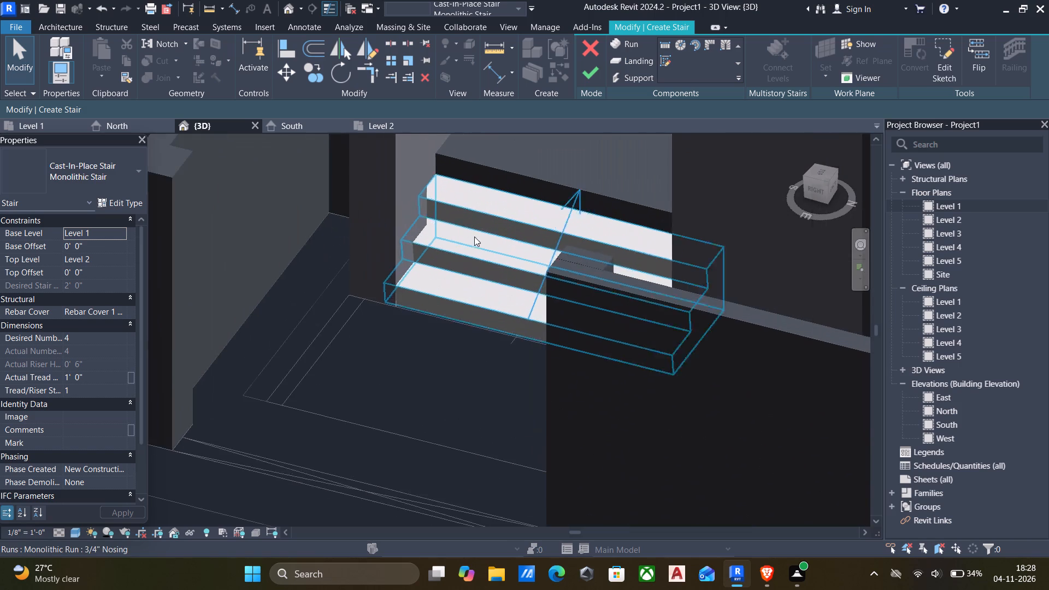
scroll(475, 238, "down", 5, "shift")
middle_click_drag(476, 238, 546, 247, "shift")
scroll(594, 280, "down", 3)
middle_click_drag(598, 287, 592, 236)
middle_click_drag(670, 352, 657, 296)
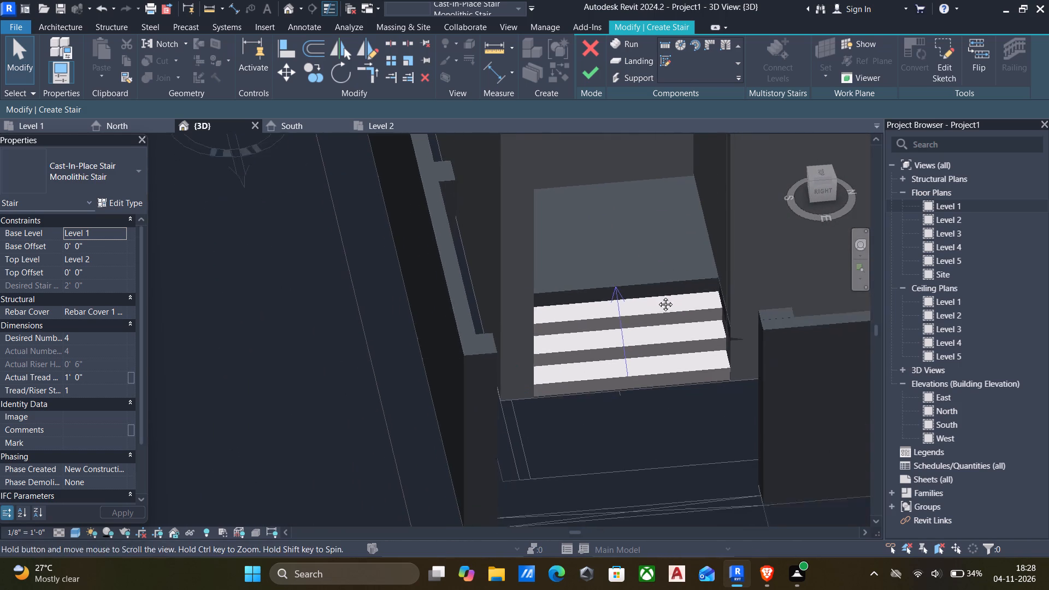
middle_click_drag(657, 296, 652, 288)
scroll(691, 327, "up", 5)
Edit the run's sketch from the top view, adding boundary lines 0' - 3" across the column's end and along its side to the last riser.
left_click(715, 314)
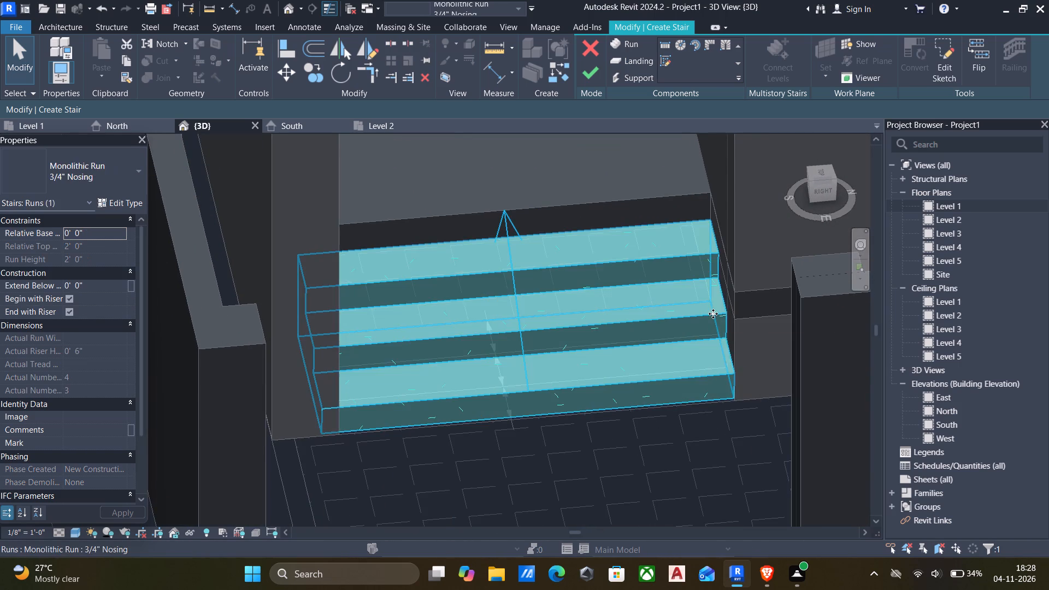
scroll(713, 314, "down", 3)
middle_click_drag(712, 314, 699, 317)
scroll(805, 235, "down", 6)
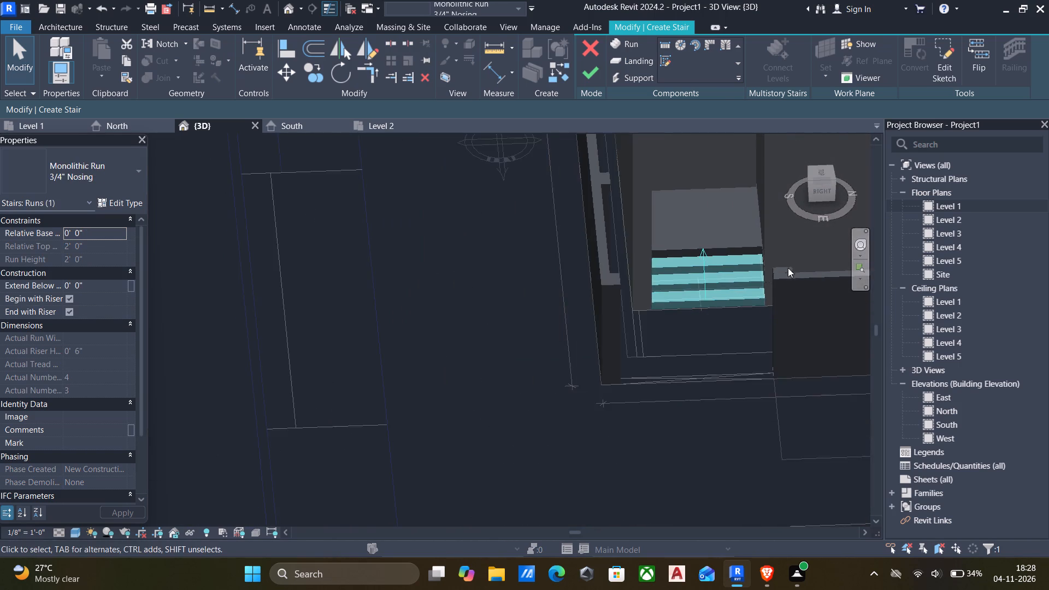
scroll(783, 270, "down", 6)
middle_click_drag(765, 281, 671, 306)
left_click(824, 178)
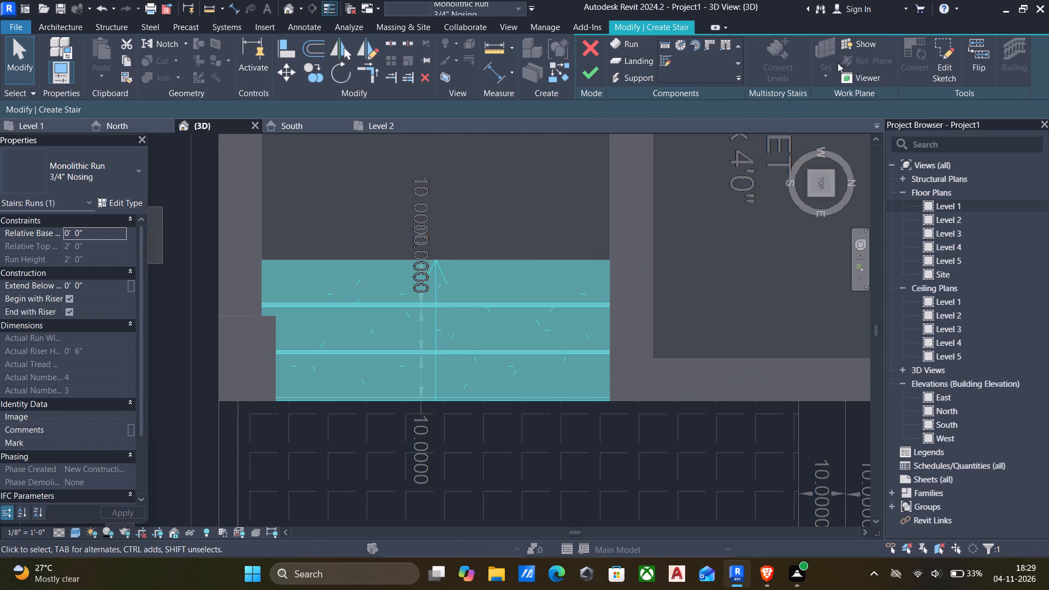
left_click(939, 52)
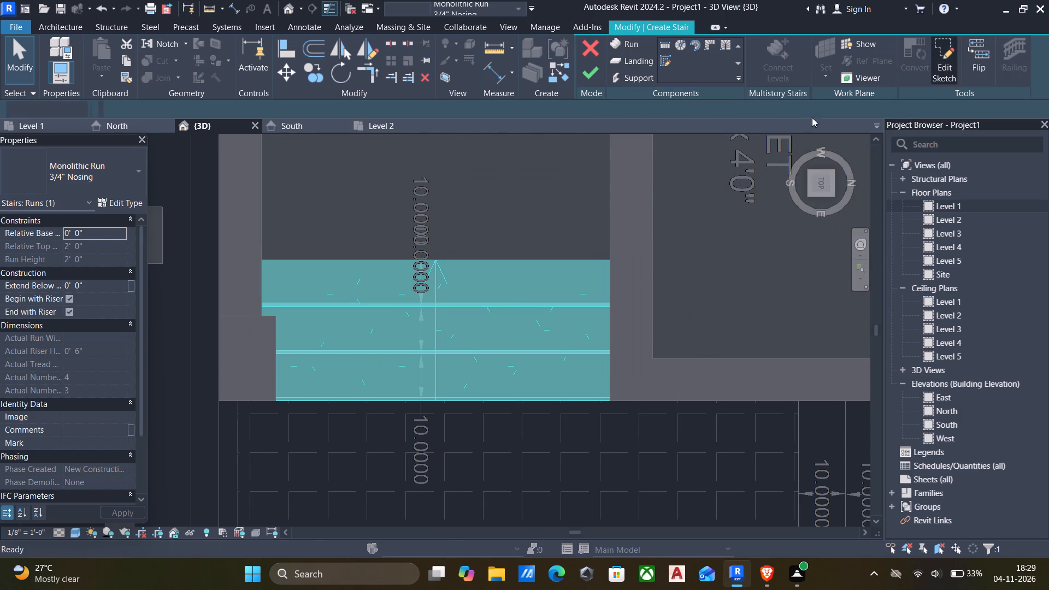
scroll(278, 317, "up", 4)
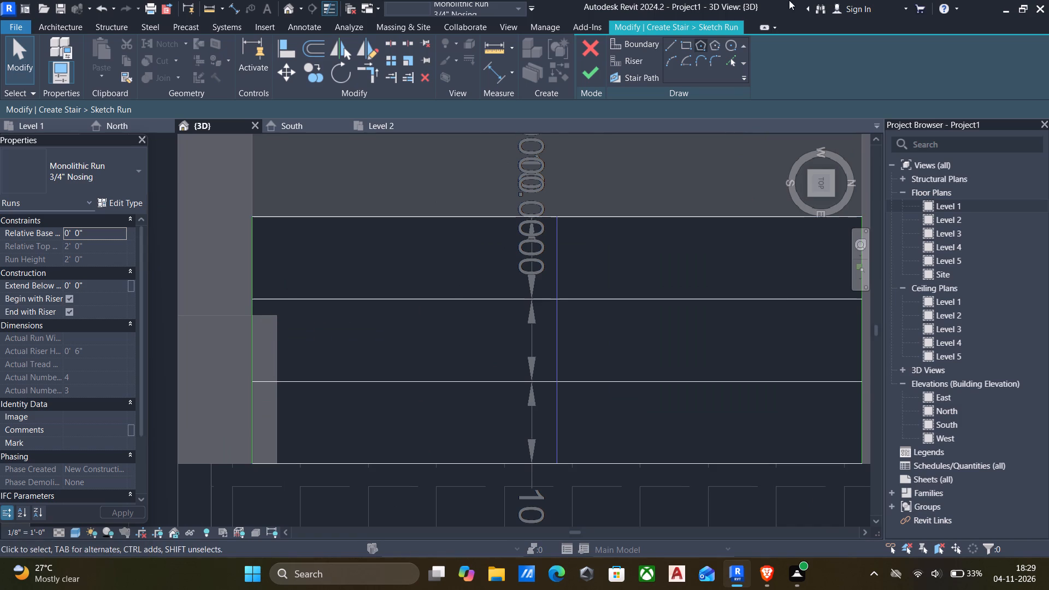
left_click(646, 43)
left_click(670, 42)
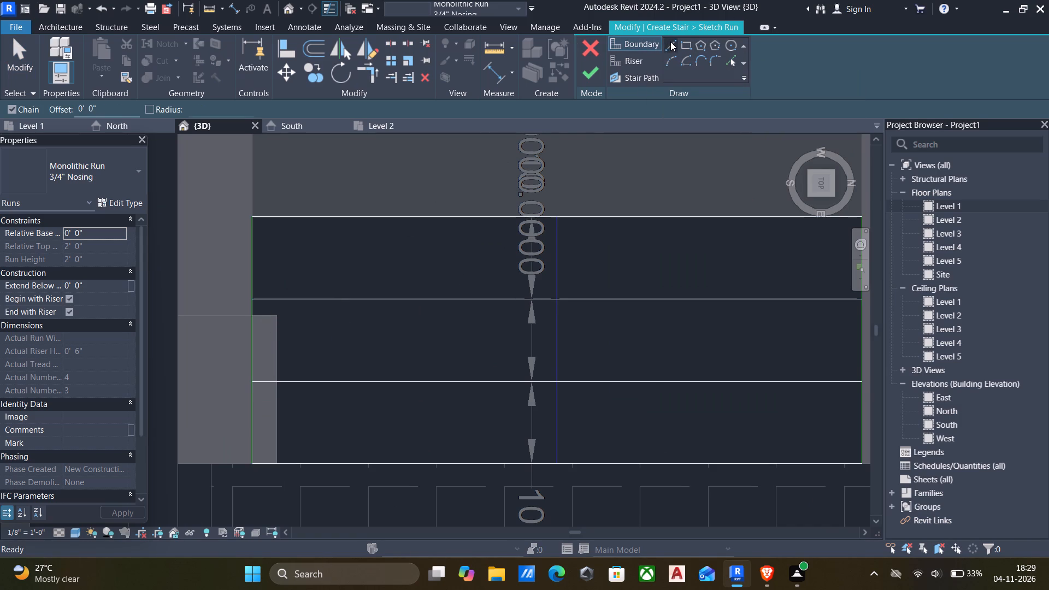
scroll(251, 317, "up", 5)
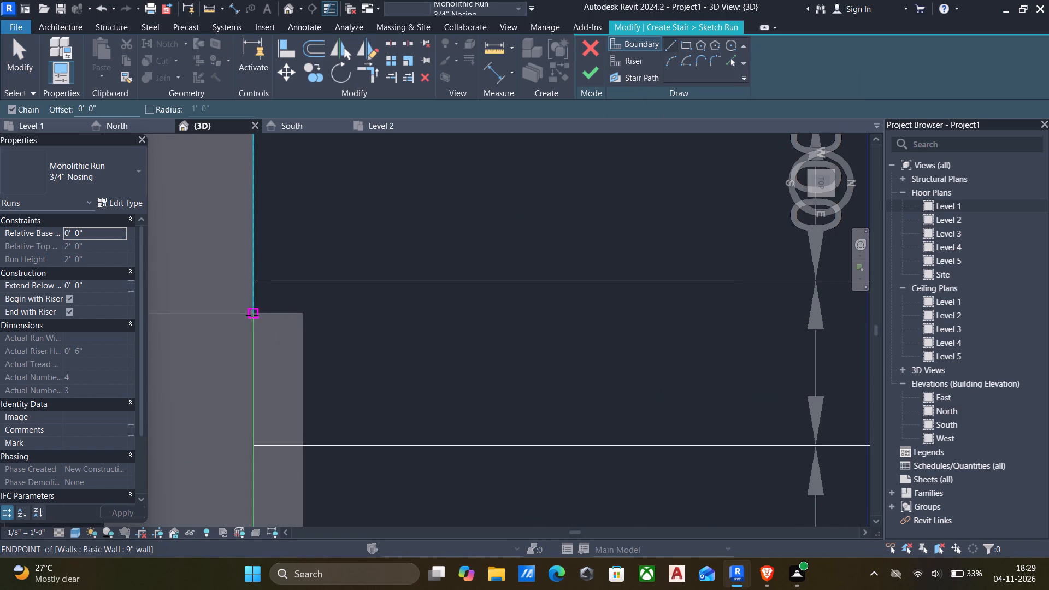
left_click(252, 315)
left_click(302, 312)
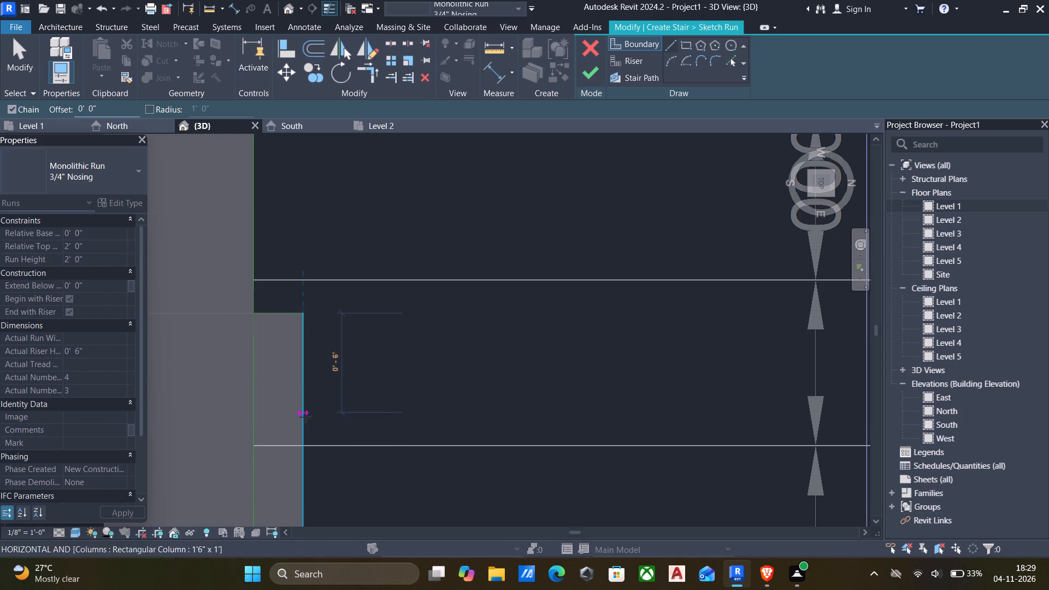
scroll(305, 420, "down", 5)
middle_click_drag(305, 424, 308, 382)
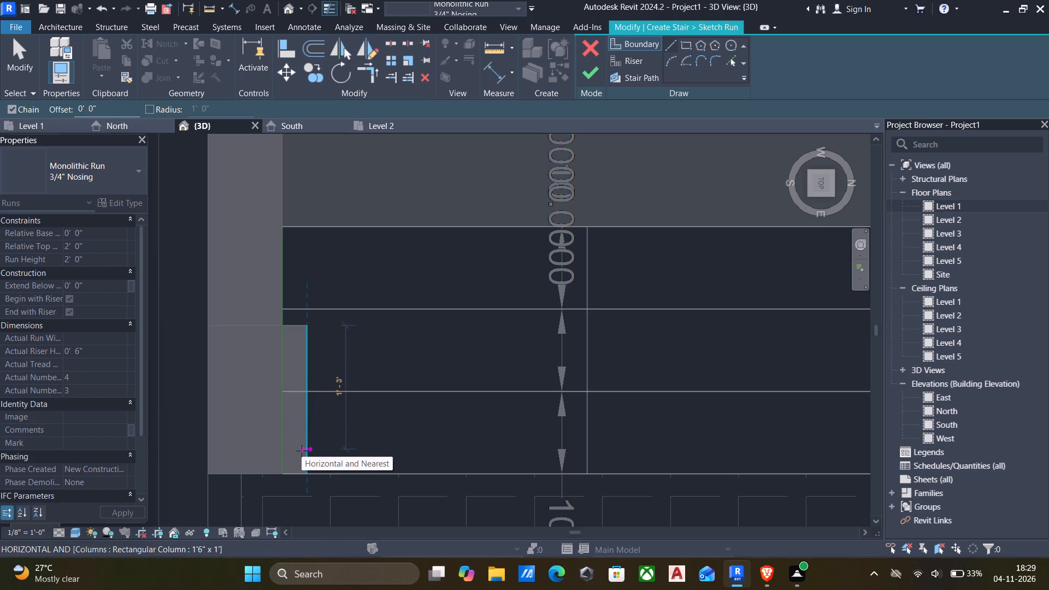
left_click(307, 477)
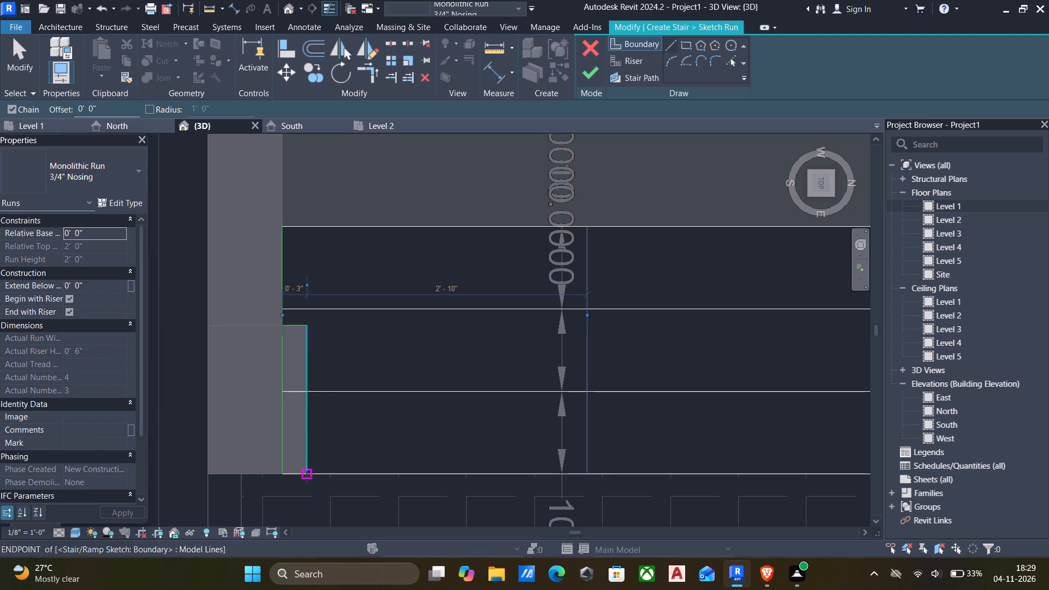
key("Escape")
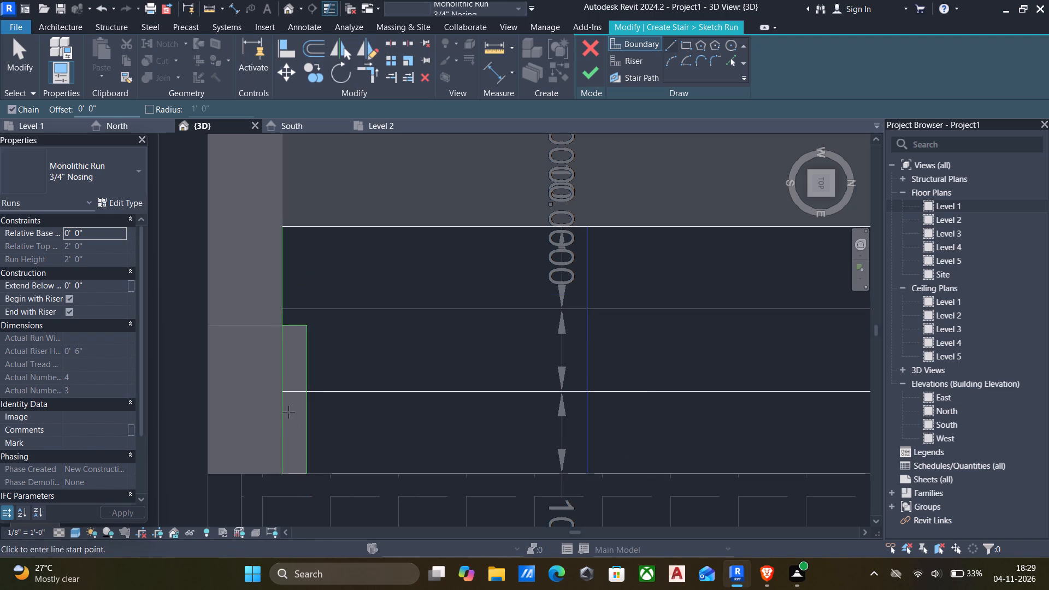
key("Escape")
Trim the original side boundary to the short line at the column corner, unjoining the elements.
type("tr")
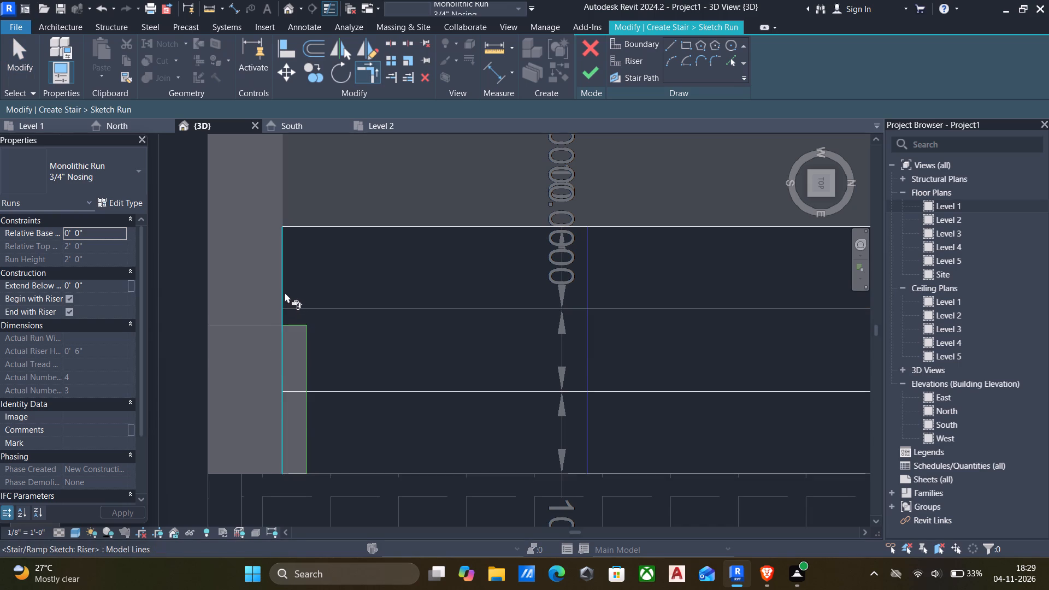
left_click(285, 292)
left_click(289, 323)
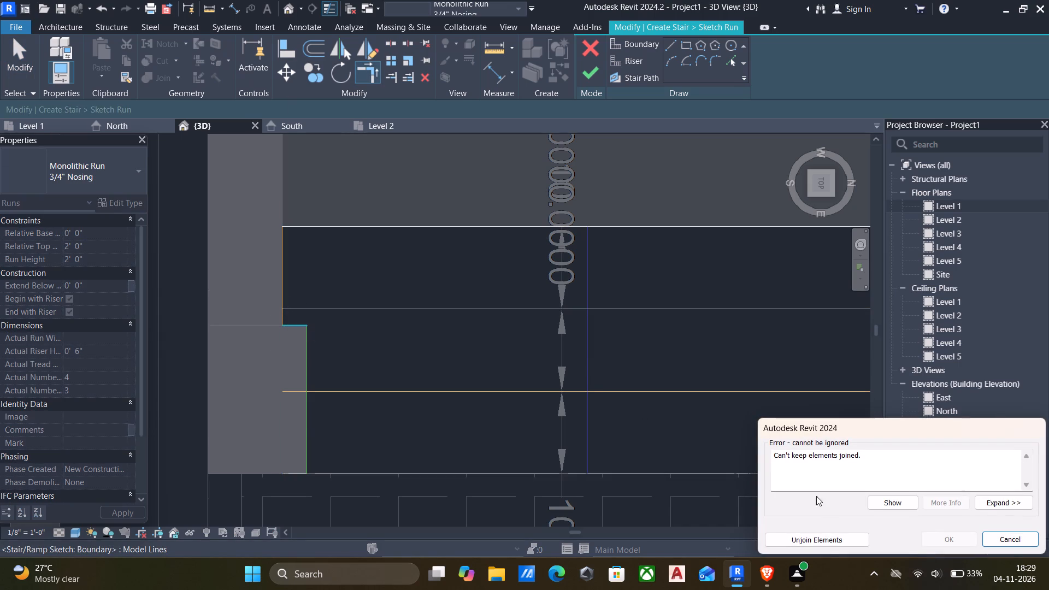
left_click(812, 535)
key("Escape")
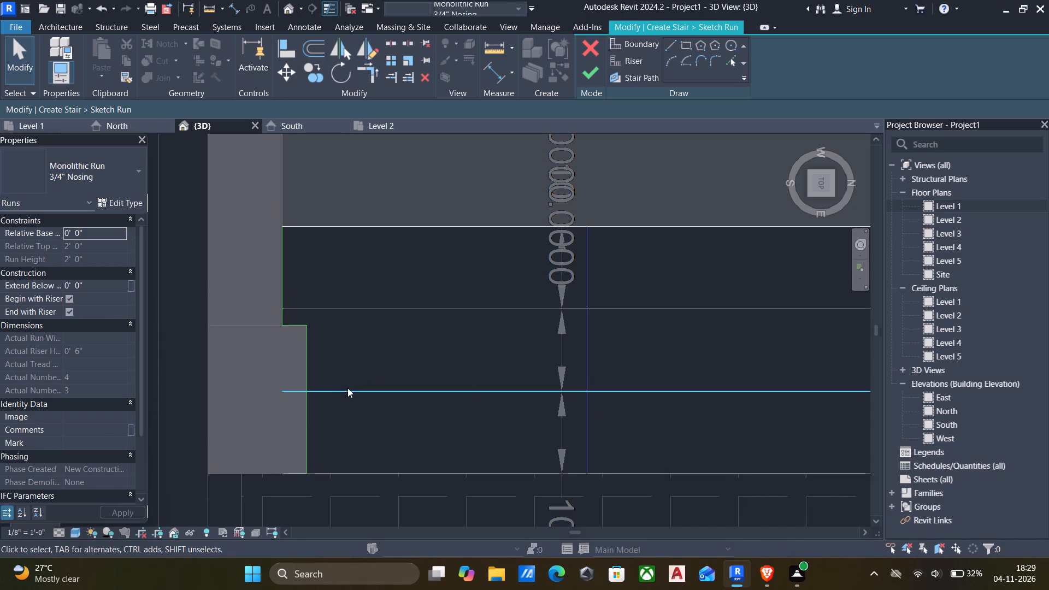
Trim the two outer riser lines back to the boundary along the column face, and finish the run sketch and the stair.
left_click(404, 75)
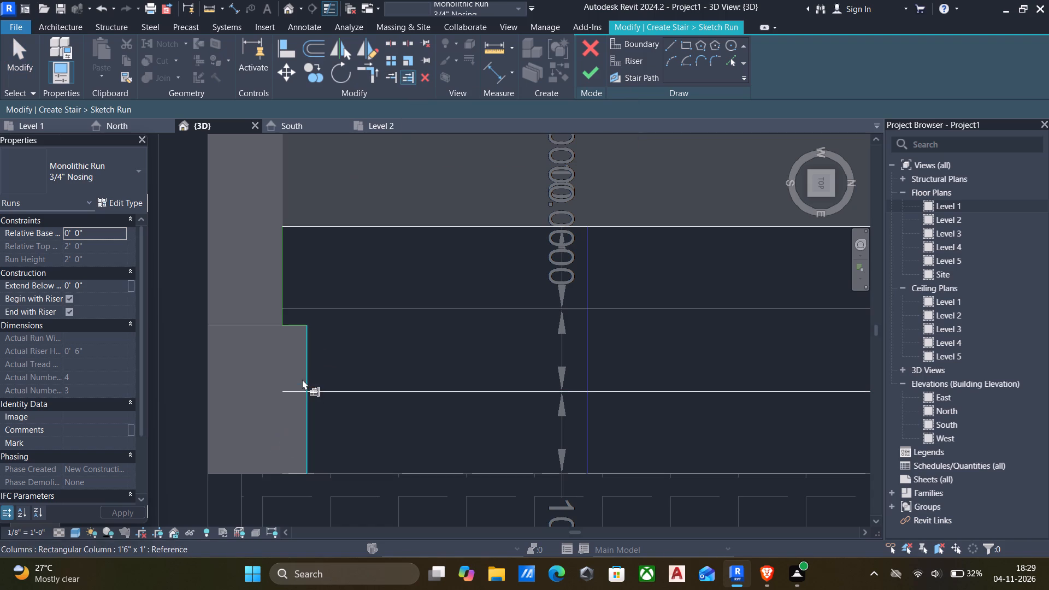
left_click(305, 373)
left_click(329, 390)
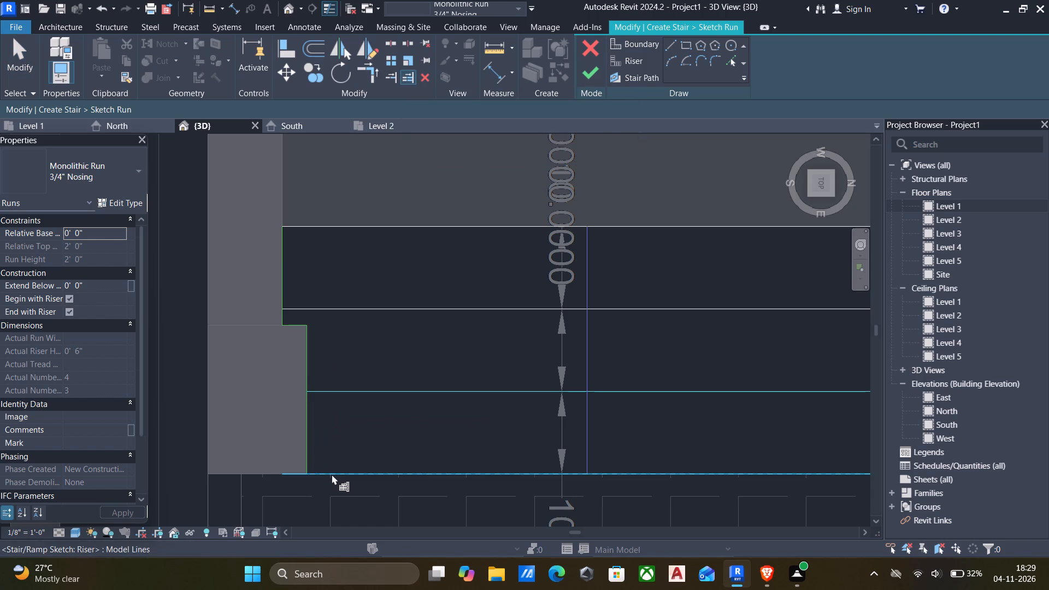
left_click(333, 475)
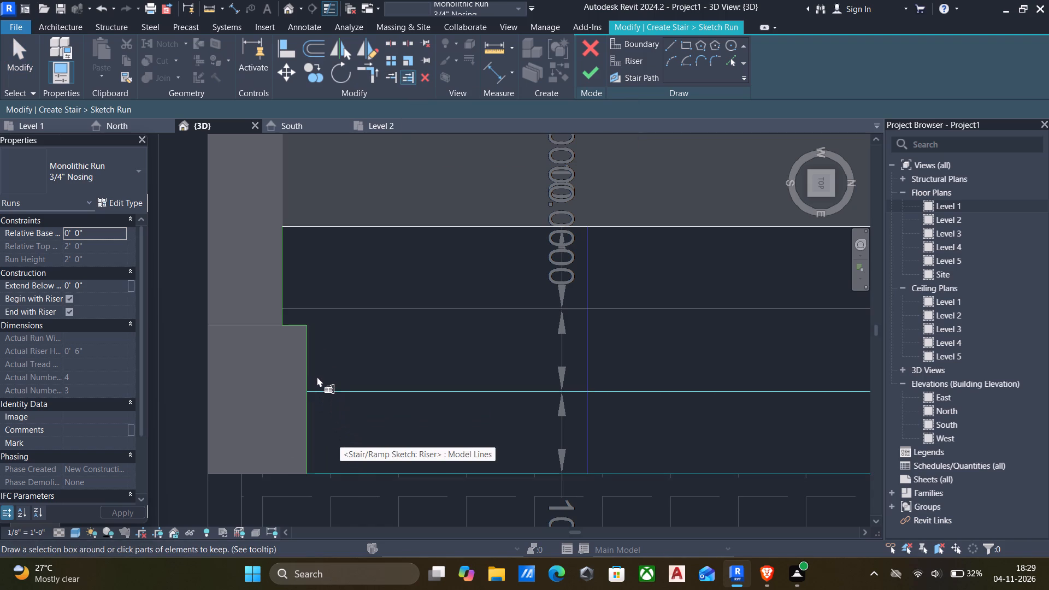
left_click(586, 76)
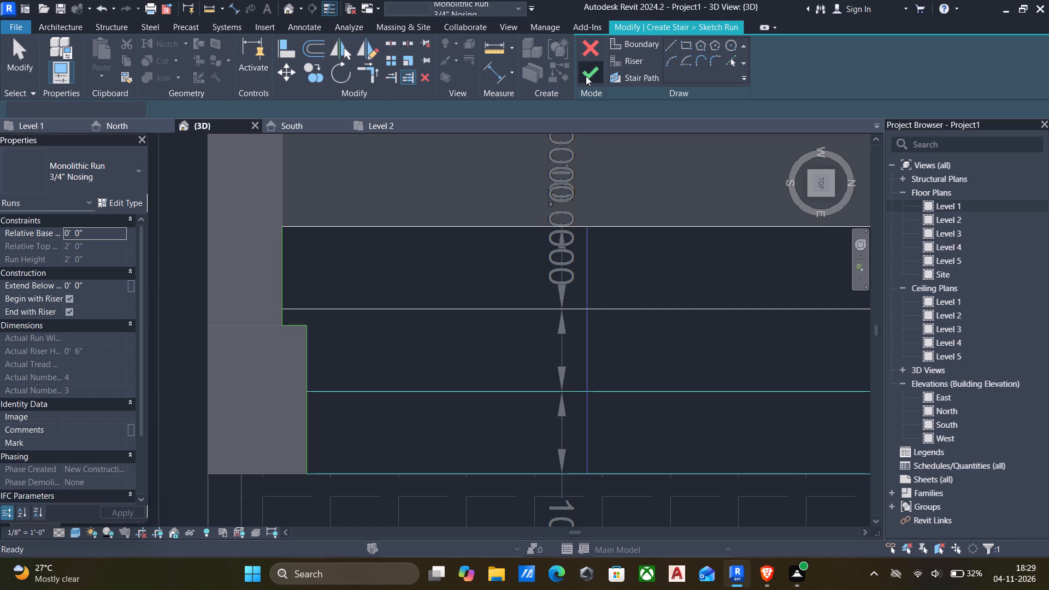
left_click(588, 73)
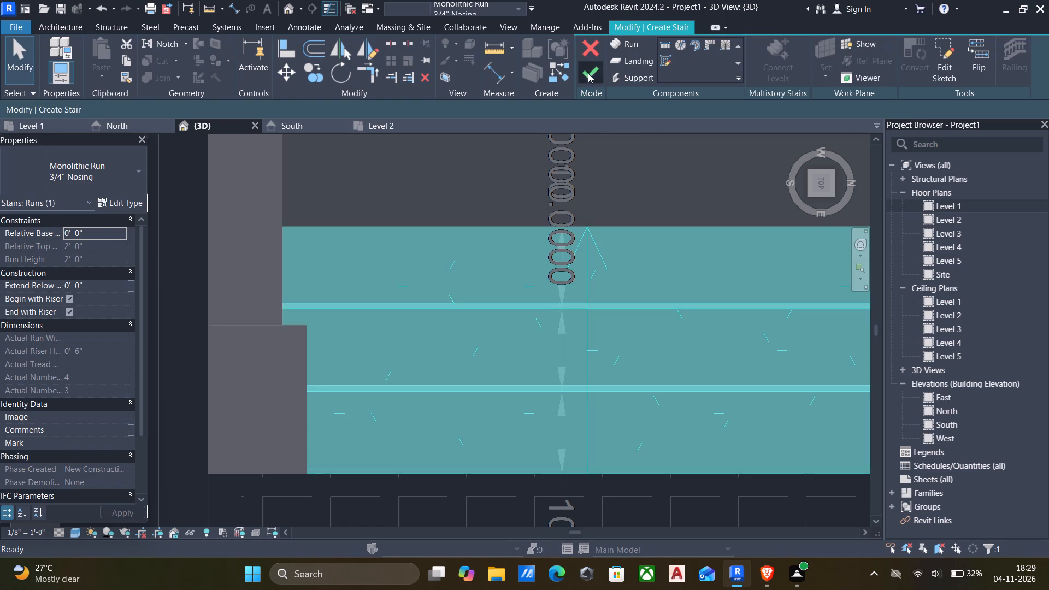
Examine the finished entrance steps and their side railings beside the column in the 3D view.
scroll(498, 242, "down", 6)
key("Escape")
scroll(480, 288, "down", 4)
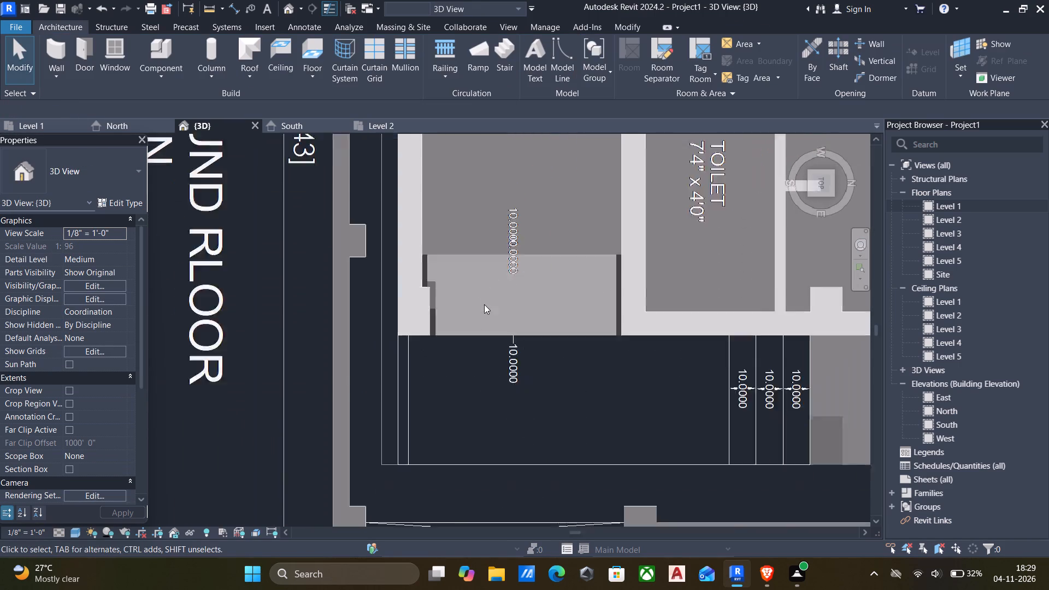
scroll(484, 304, "down", 2)
middle_click_drag(485, 306, 454, 252, "shift")
middle_click_drag(458, 292, 450, 245, "shift")
scroll(451, 270, "up", 6)
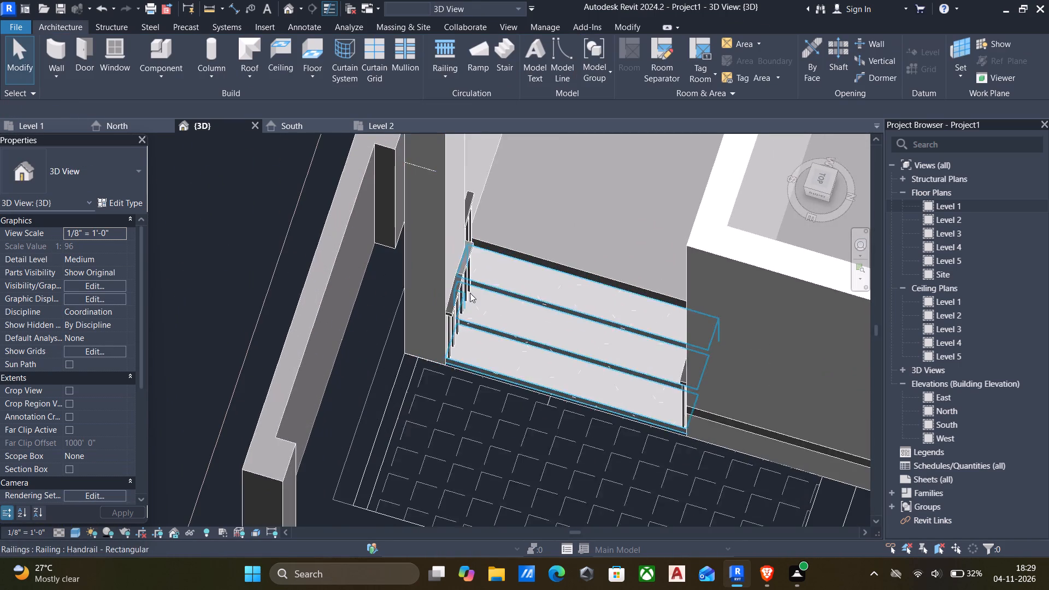
Delete the handrail railings on both sides of the entrance steps.
middle_click_drag(470, 293, 402, 244, "shift")
middle_click_drag(478, 238, 468, 322)
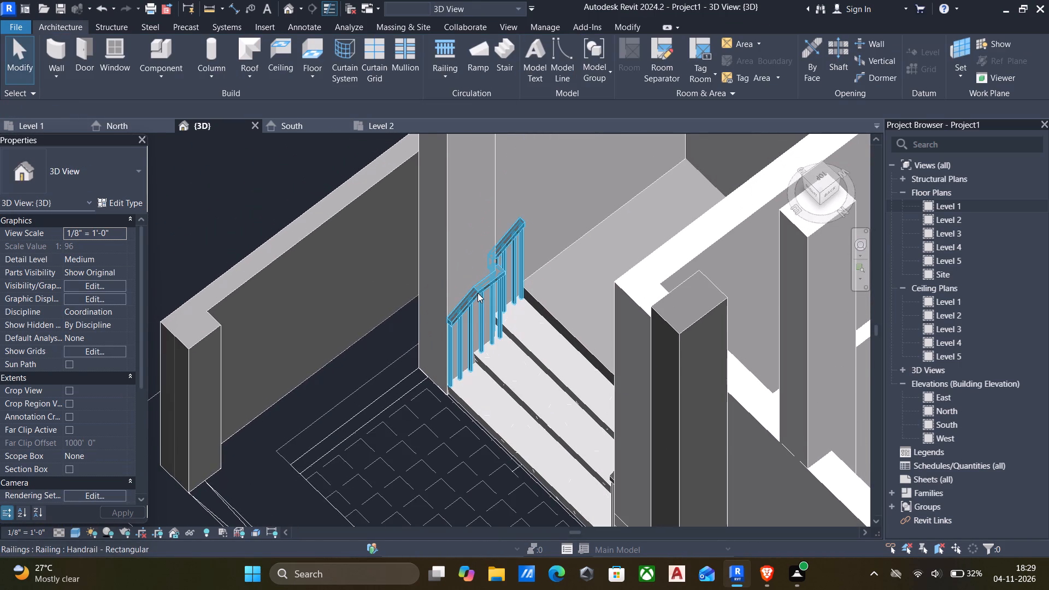
left_click(478, 293)
key("Delete")
scroll(497, 304, "down", 5)
middle_click_drag(500, 310, 490, 315)
scroll(509, 328, "down", 5)
middle_click_drag(511, 330, 669, 345, "shift")
scroll(627, 343, "up", 5)
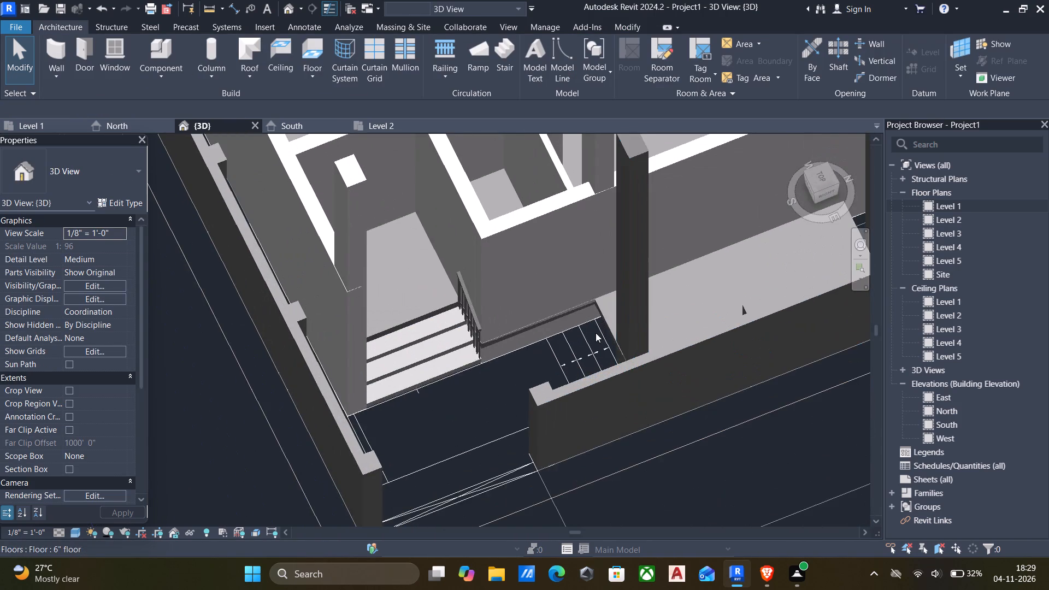
scroll(585, 328, "up", 5)
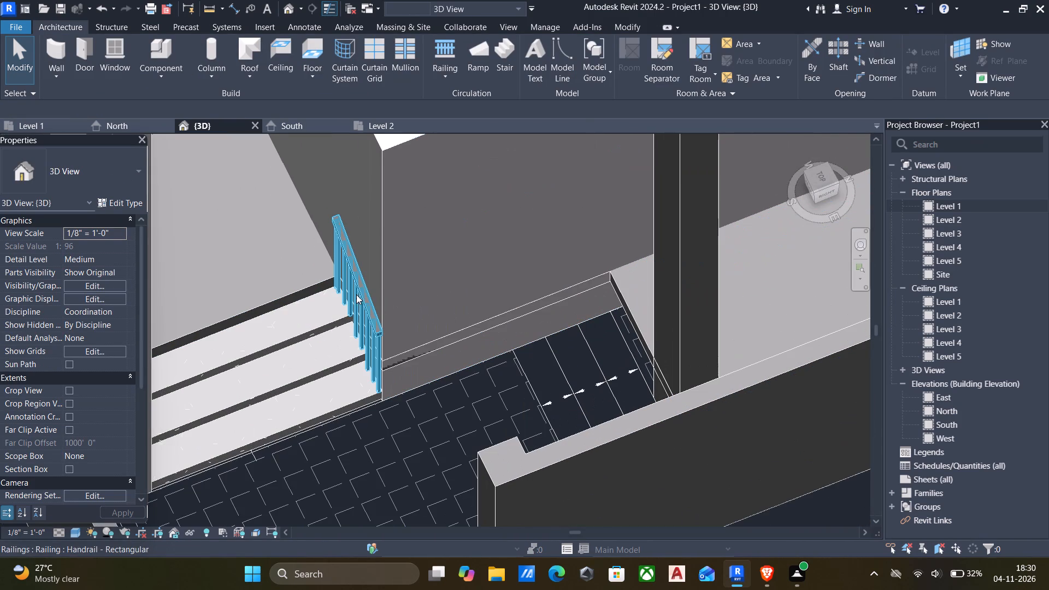
scroll(358, 294, "up", 3)
left_click(358, 284)
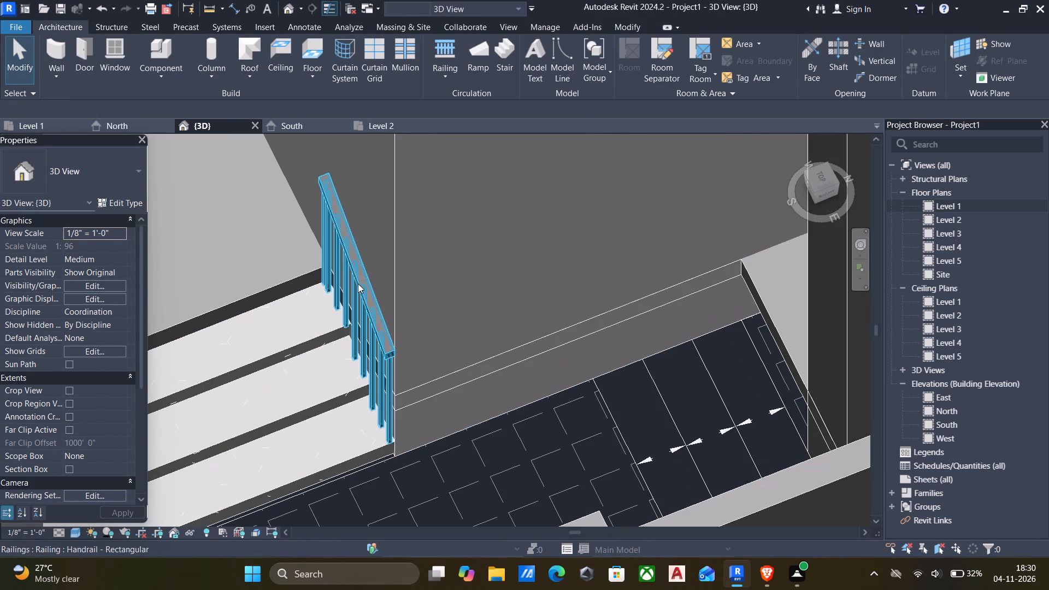
key("Delete")
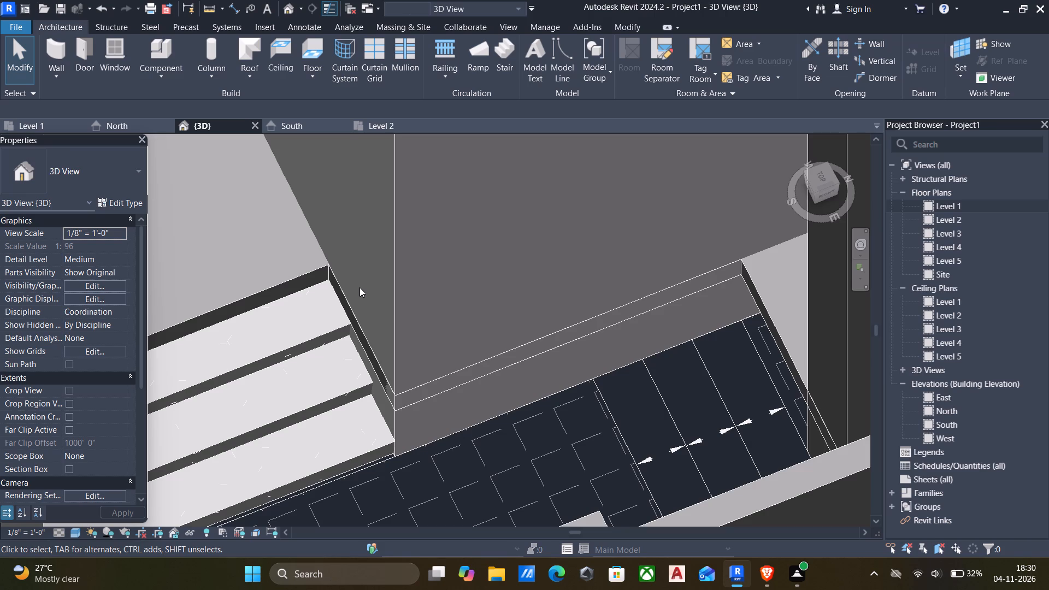
Open the 6" floor's boundary sketch for editing in the Level 1 floor plan.
scroll(507, 342, "down", 4)
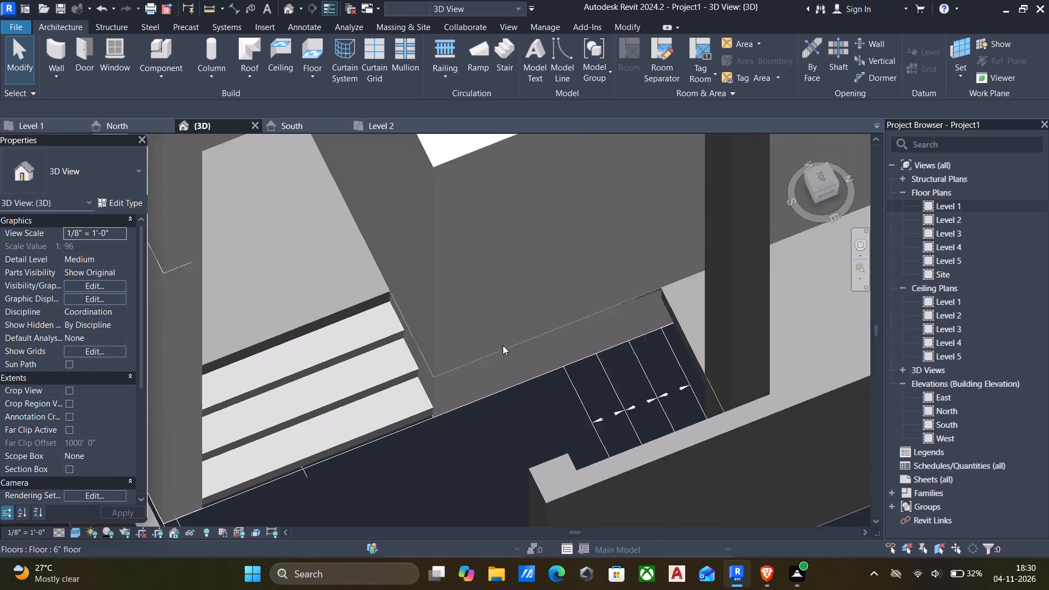
scroll(431, 350, "down", 2)
middle_click_drag(431, 358, 429, 288, "shift")
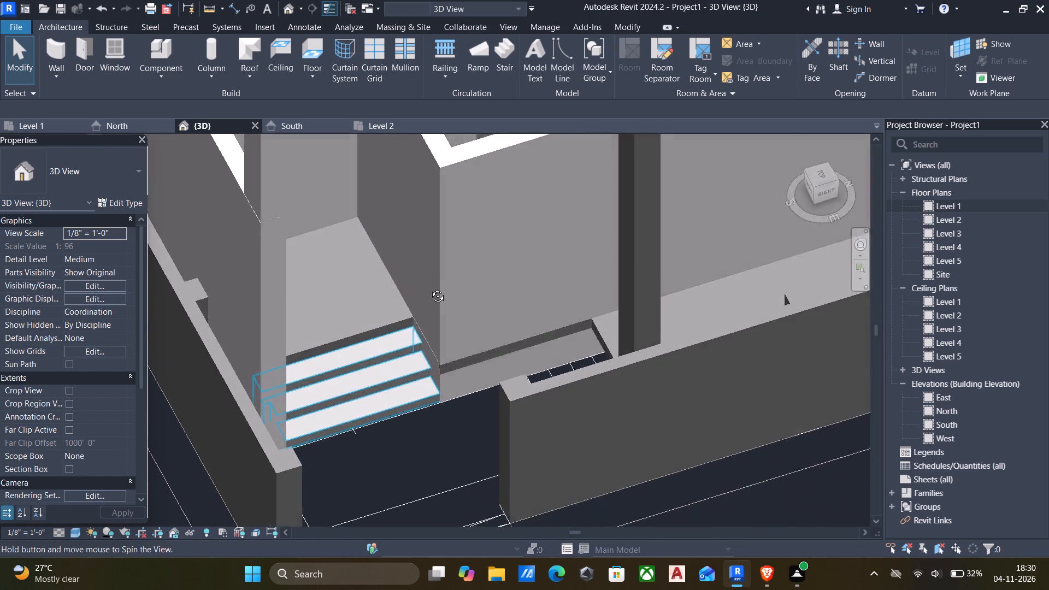
middle_click_drag(429, 288, 433, 279, "shift")
scroll(459, 334, "up", 5)
scroll(467, 357, "down", 5)
middle_click_drag(467, 359, 520, 329)
scroll(520, 328, "up", 5)
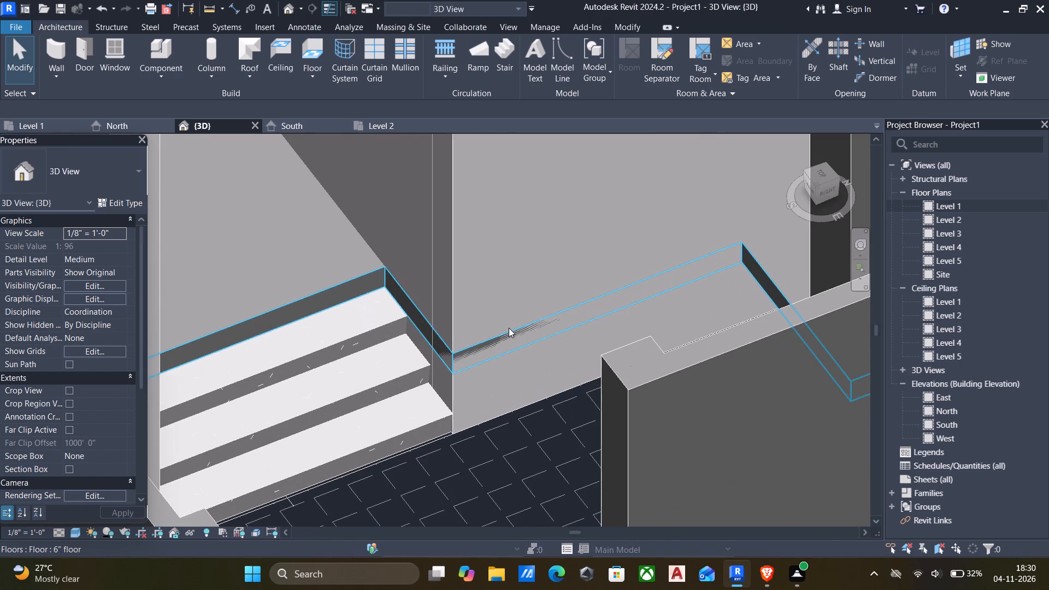
left_click(503, 334)
scroll(536, 333, "down", 11)
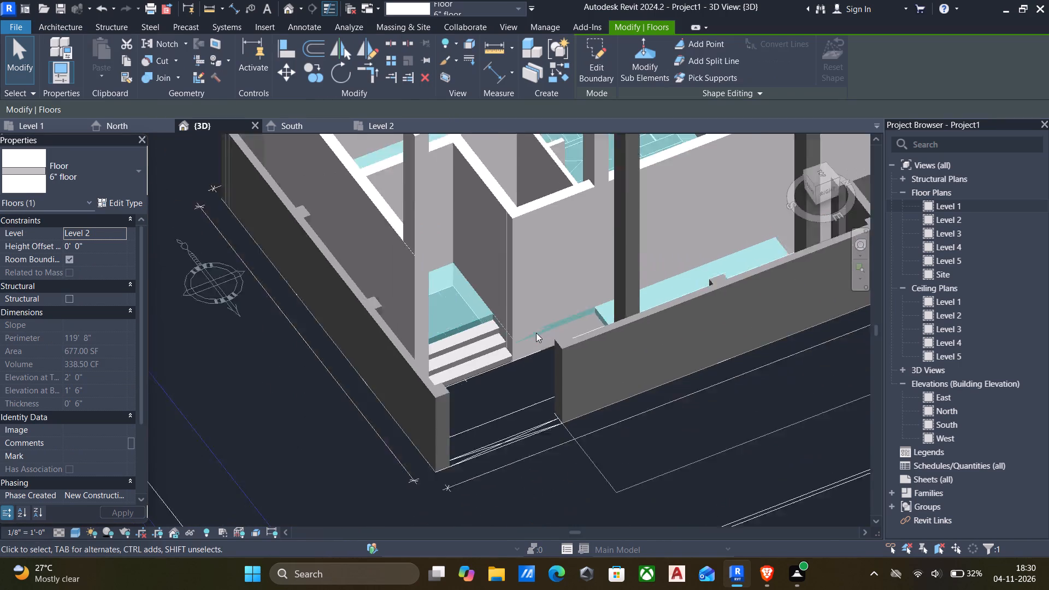
scroll(536, 333, "down", 2)
middle_click_drag(536, 333, 493, 350)
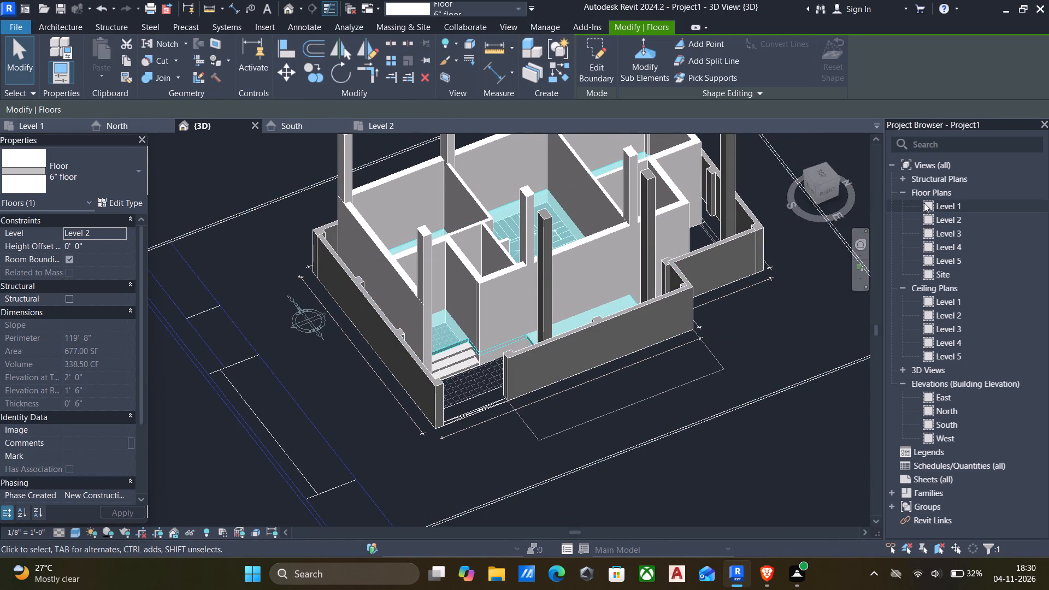
left_click(594, 59)
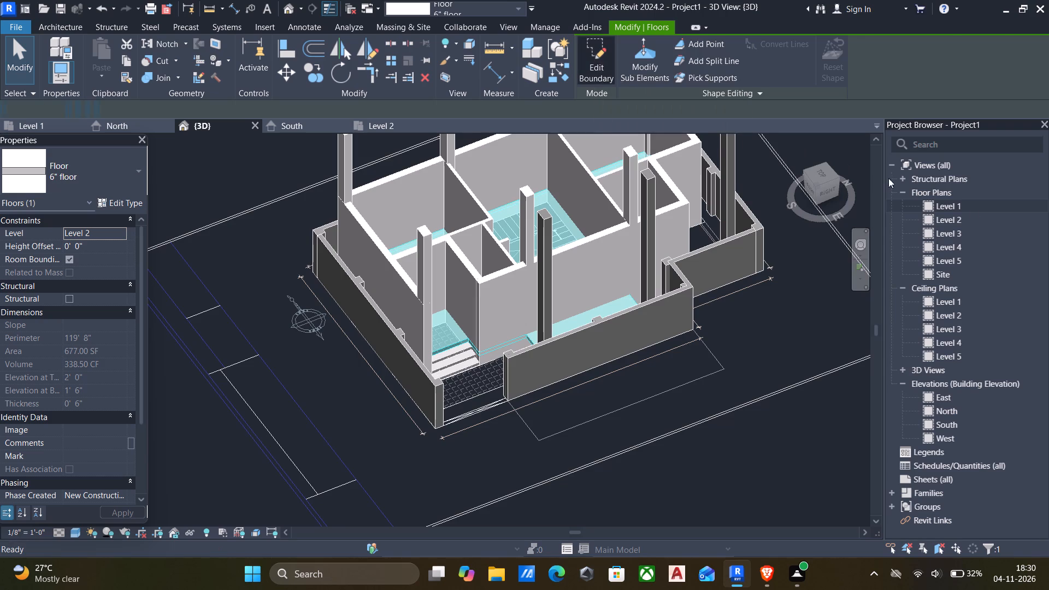
double_click(930, 205)
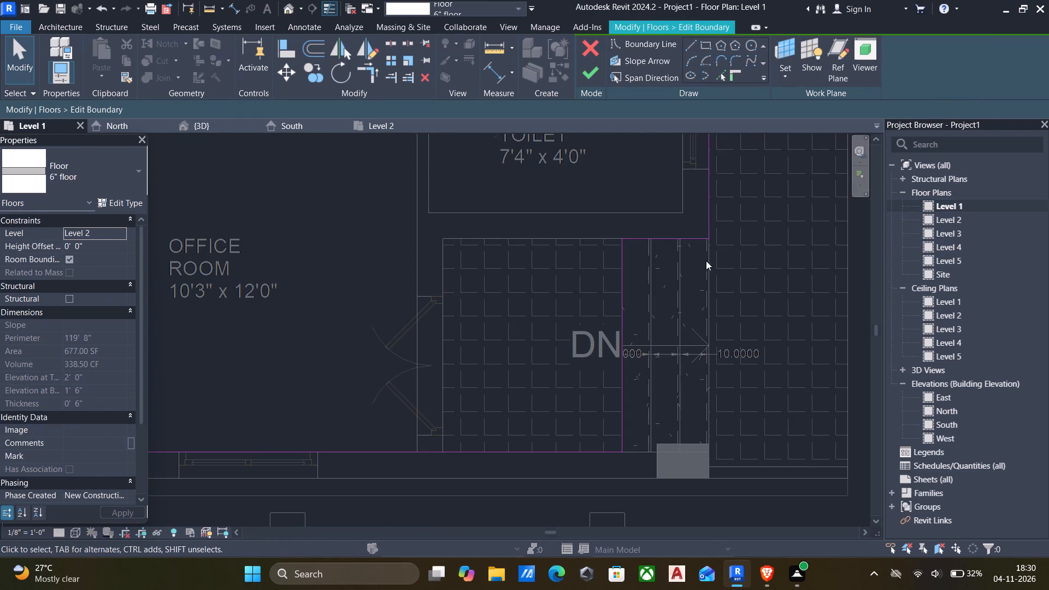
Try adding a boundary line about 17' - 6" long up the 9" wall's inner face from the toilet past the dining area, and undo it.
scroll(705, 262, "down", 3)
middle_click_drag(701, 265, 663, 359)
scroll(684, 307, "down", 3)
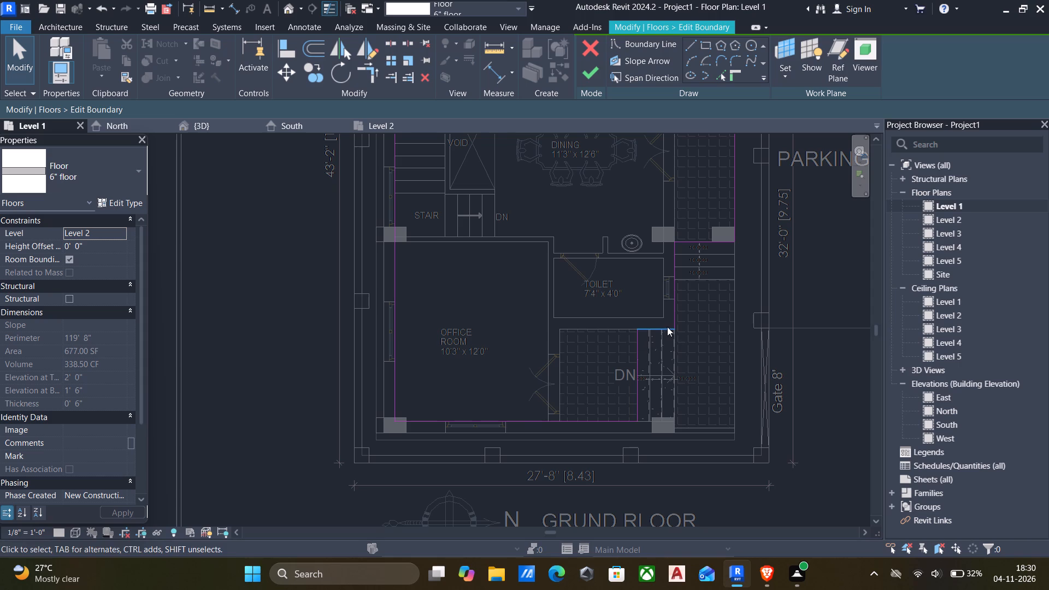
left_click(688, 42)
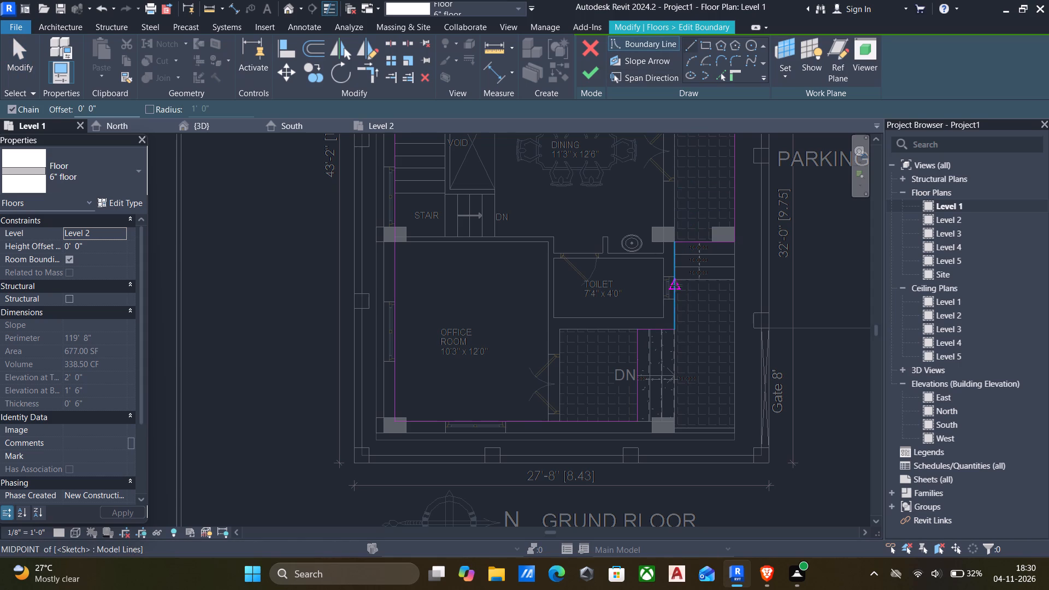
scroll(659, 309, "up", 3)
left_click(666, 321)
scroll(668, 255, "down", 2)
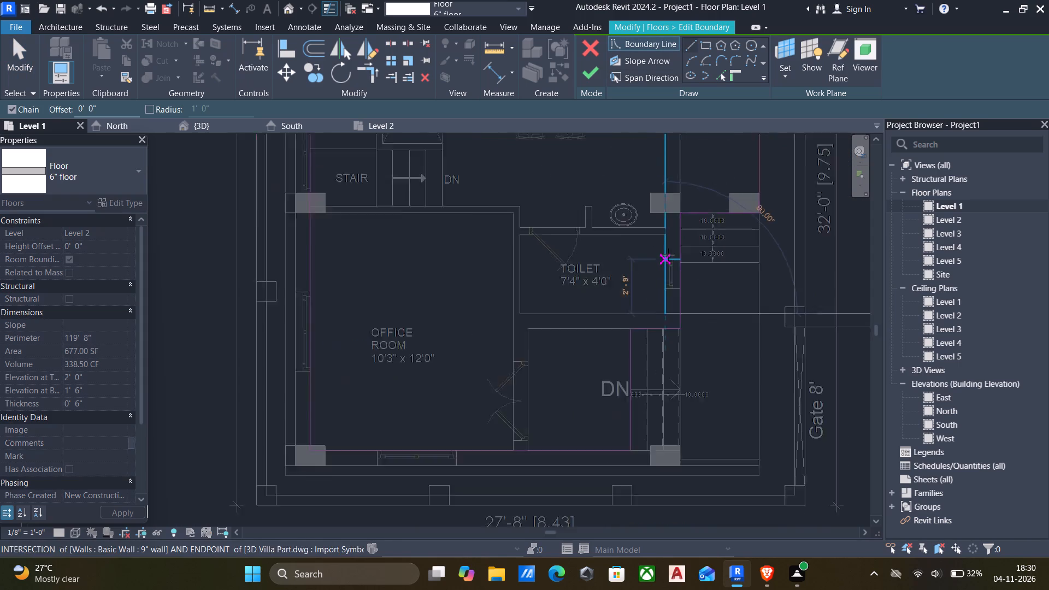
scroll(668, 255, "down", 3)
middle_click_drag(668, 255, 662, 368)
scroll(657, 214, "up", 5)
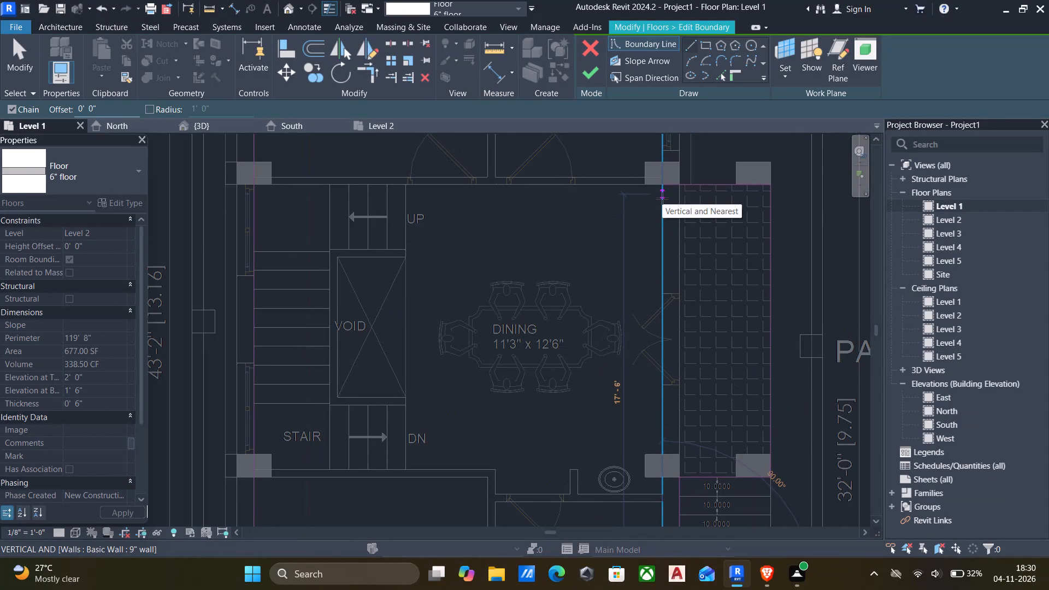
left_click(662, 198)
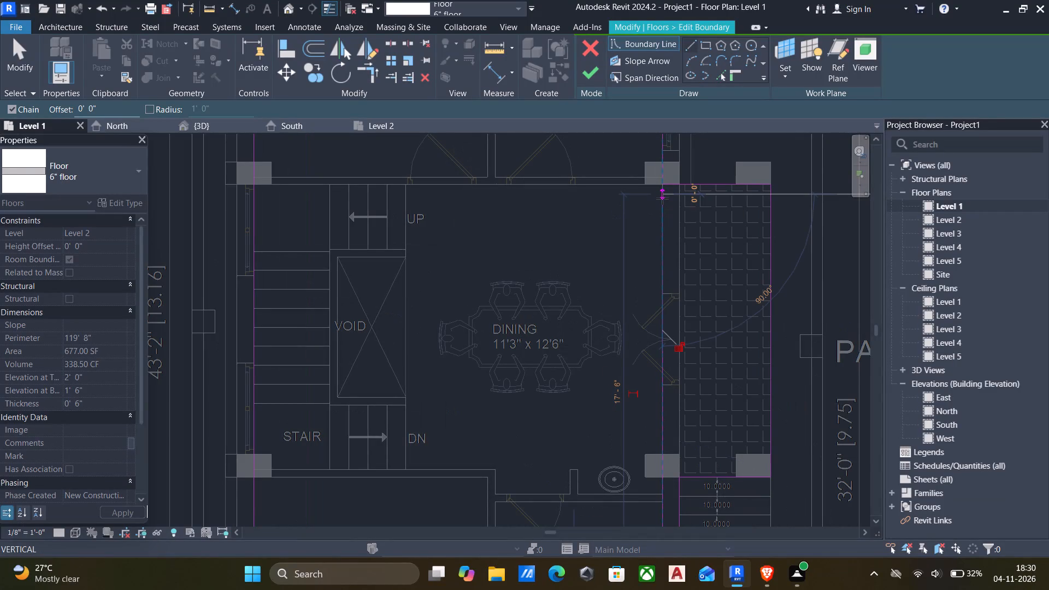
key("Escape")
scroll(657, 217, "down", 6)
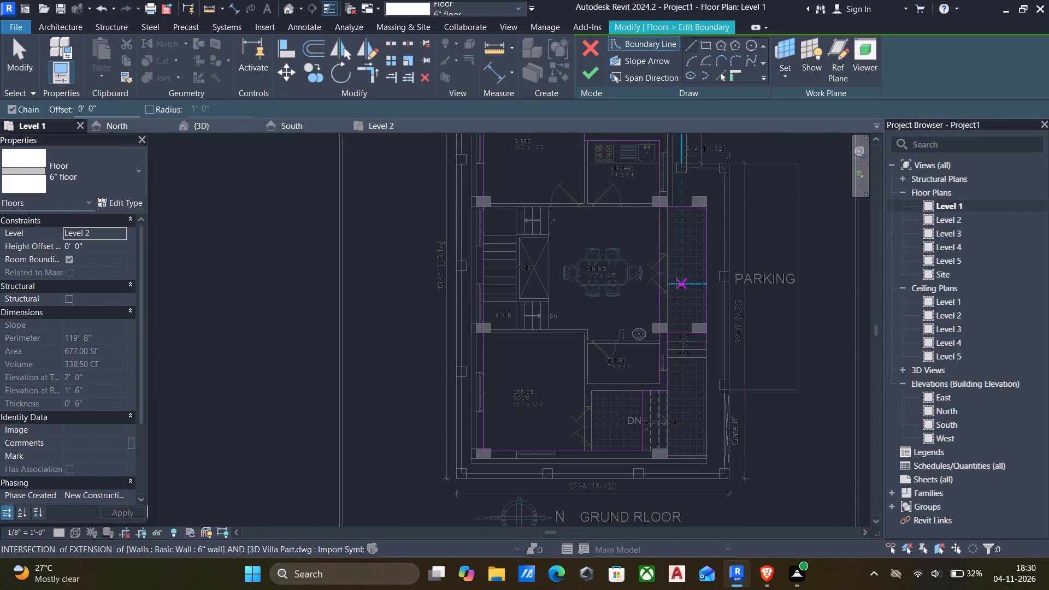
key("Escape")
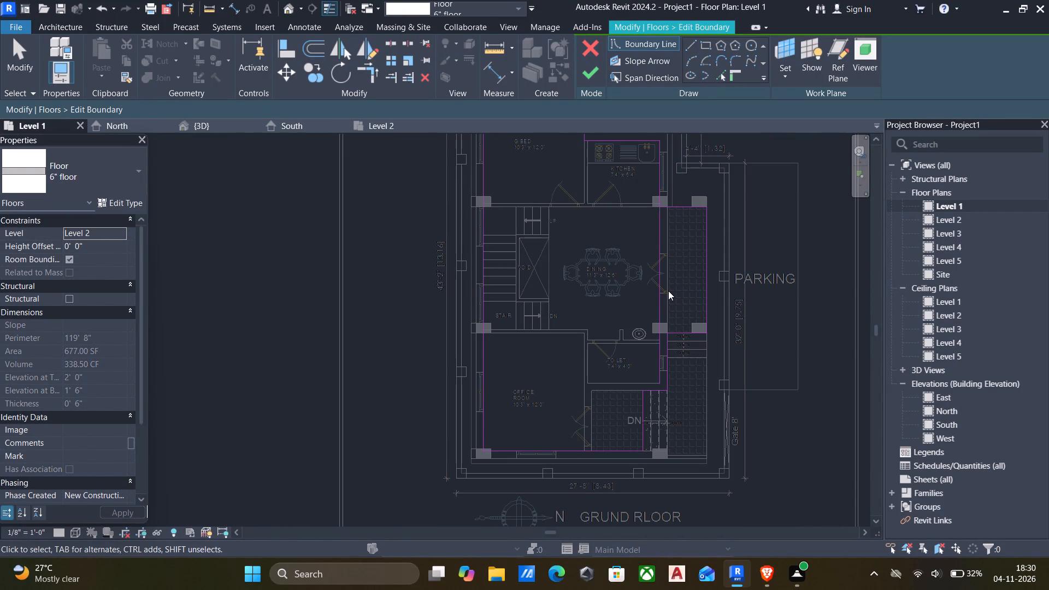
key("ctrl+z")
Align the floor boundary line beside the toilet to the inner face of the 9" wall and finish the sketch.
scroll(665, 308, "down", 5)
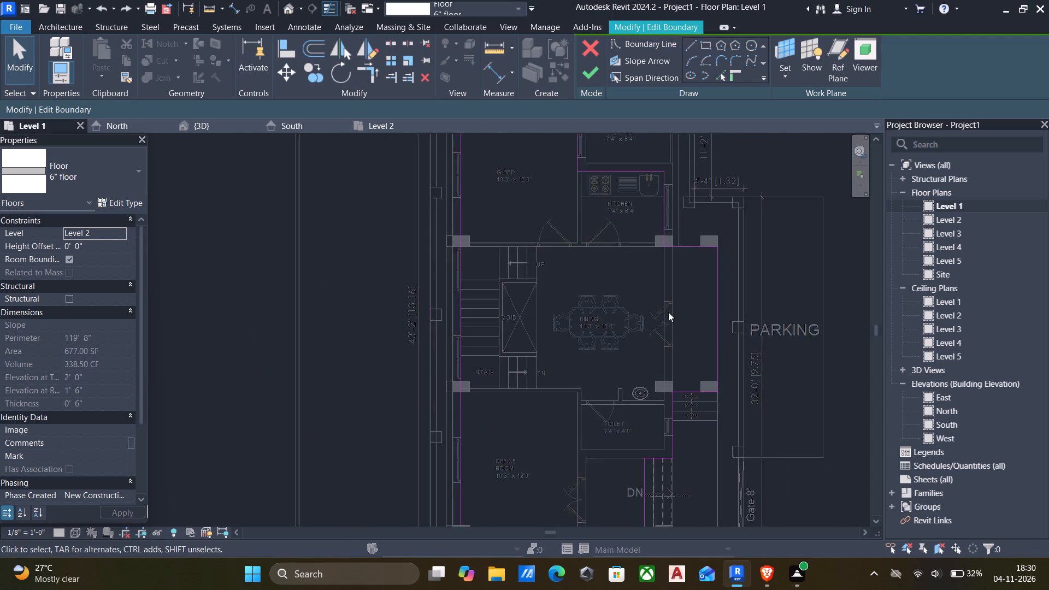
middle_click_drag(668, 312, 680, 256)
middle_click_drag(685, 332, 685, 287)
scroll(686, 306, "up", 4)
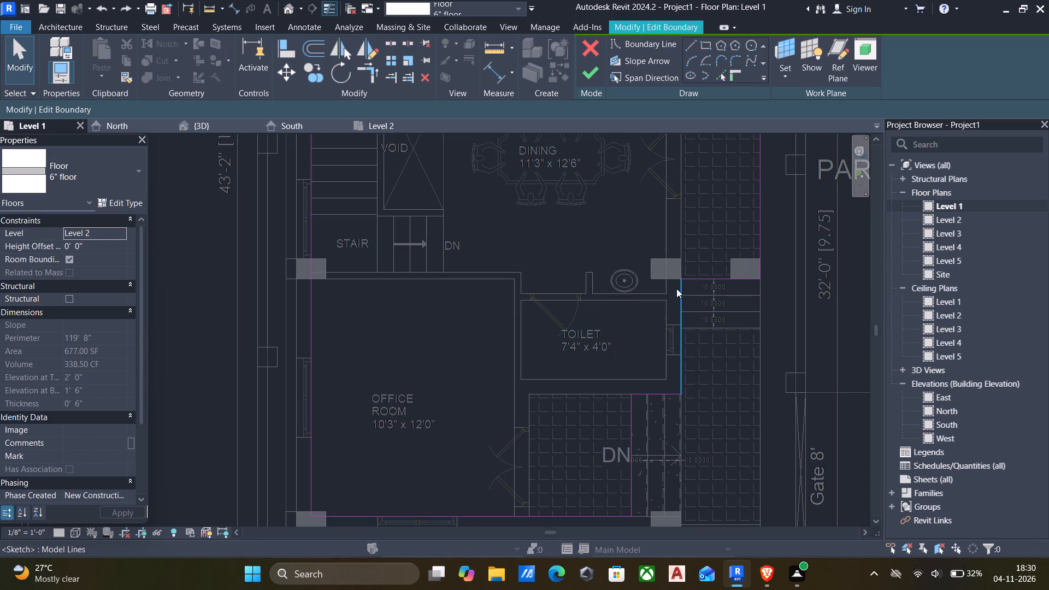
left_click(682, 292)
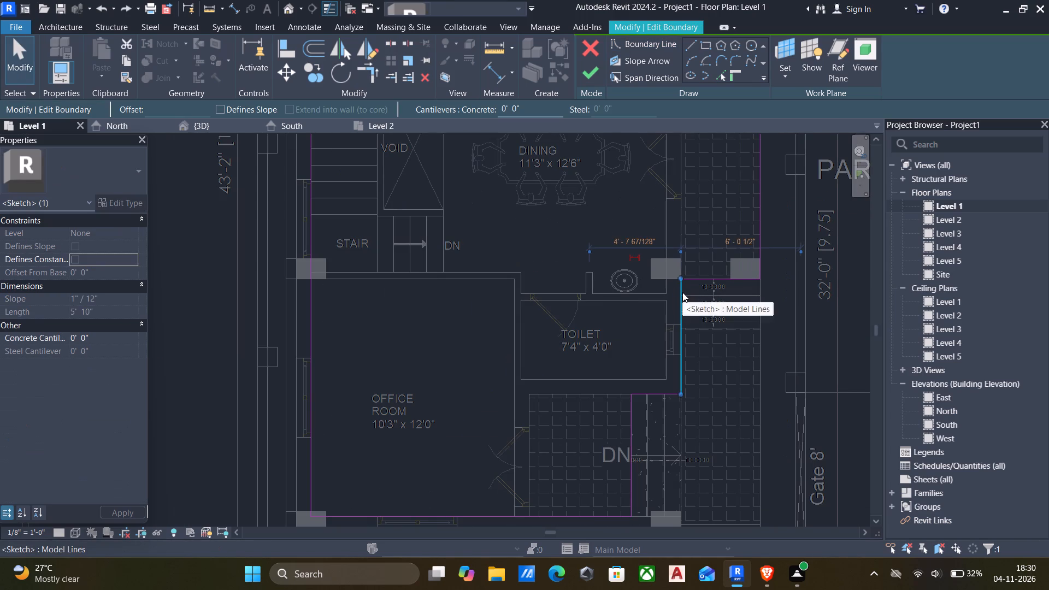
key("a")
key("l")
scroll(677, 301, "up", 4)
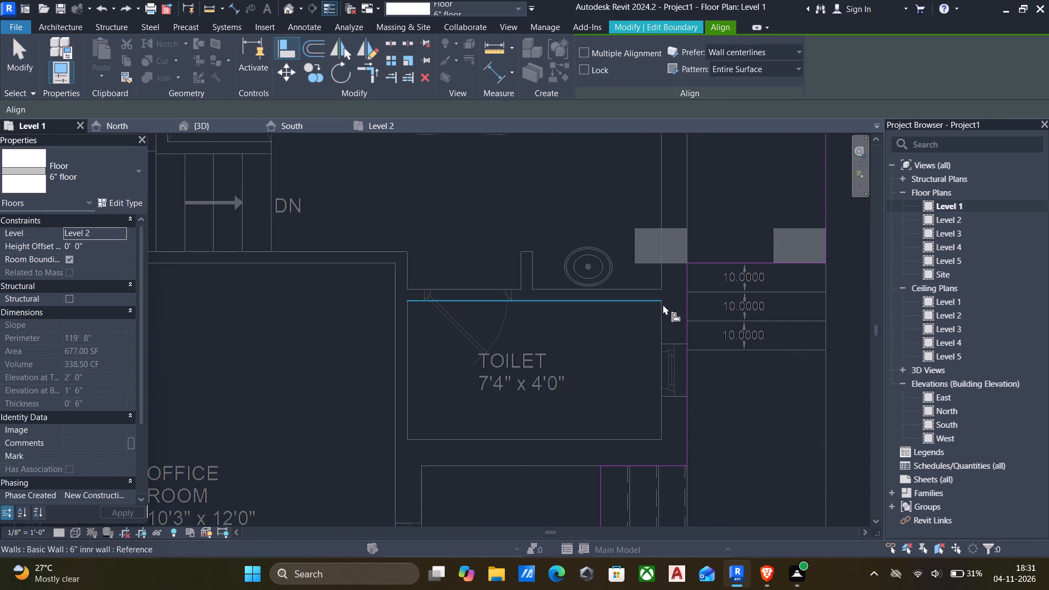
left_click(664, 312)
left_click(683, 311)
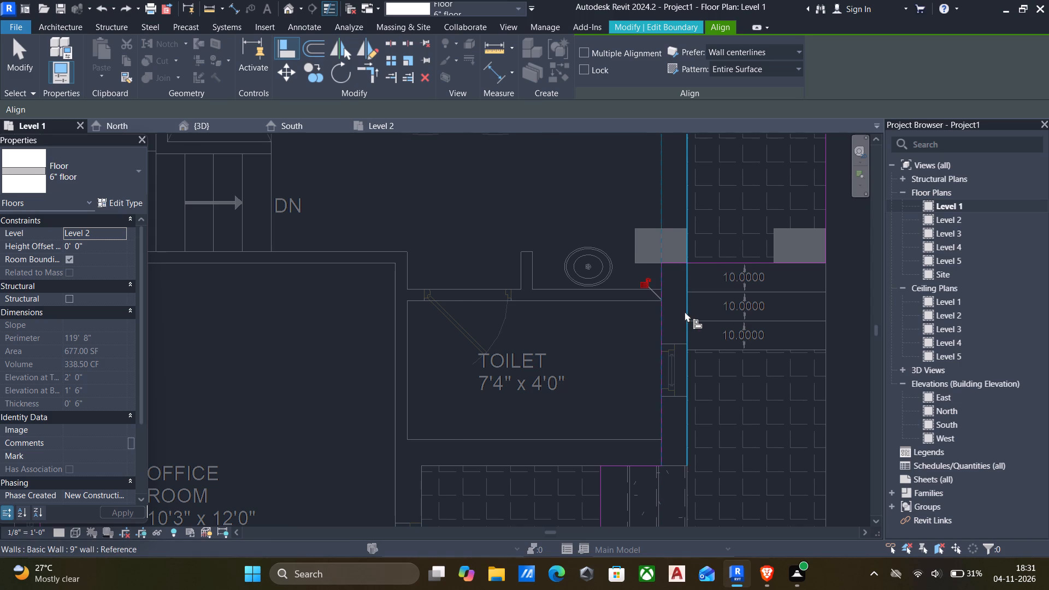
scroll(685, 311, "down", 1)
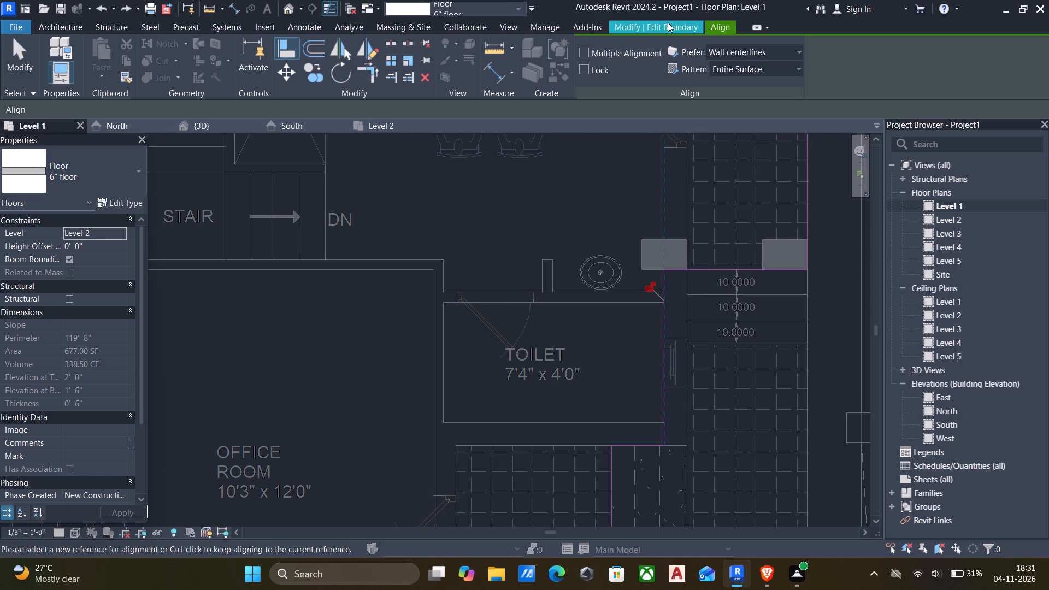
left_click(668, 22)
left_click(589, 76)
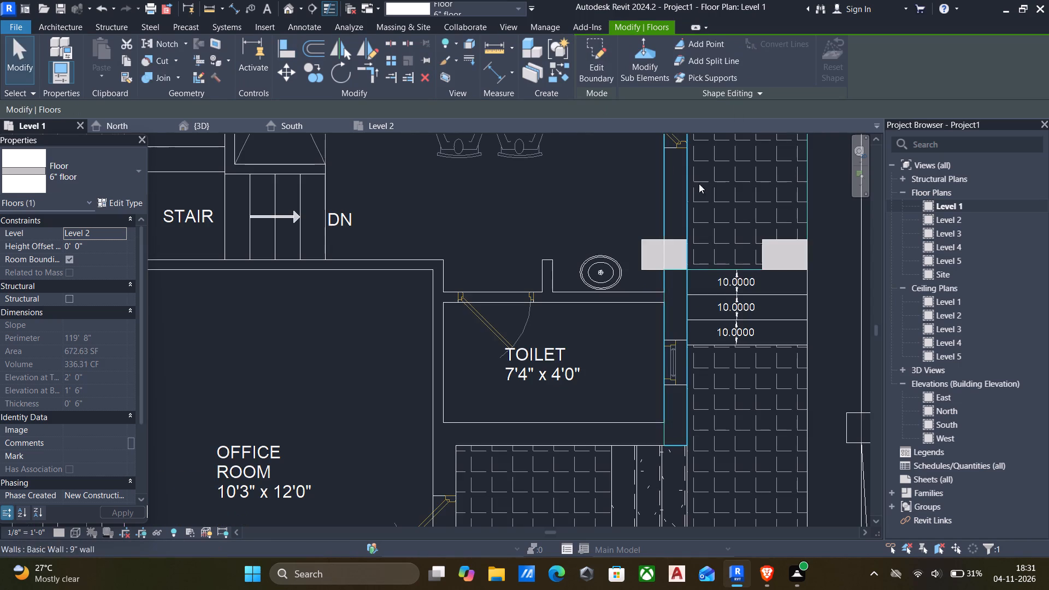
Examine the reshaped floor against the walls, columns and entrance steps in the 3D view.
scroll(718, 205, "down", 7)
scroll(714, 249, "down", 7)
middle_click_drag(705, 279, 632, 245, "shift")
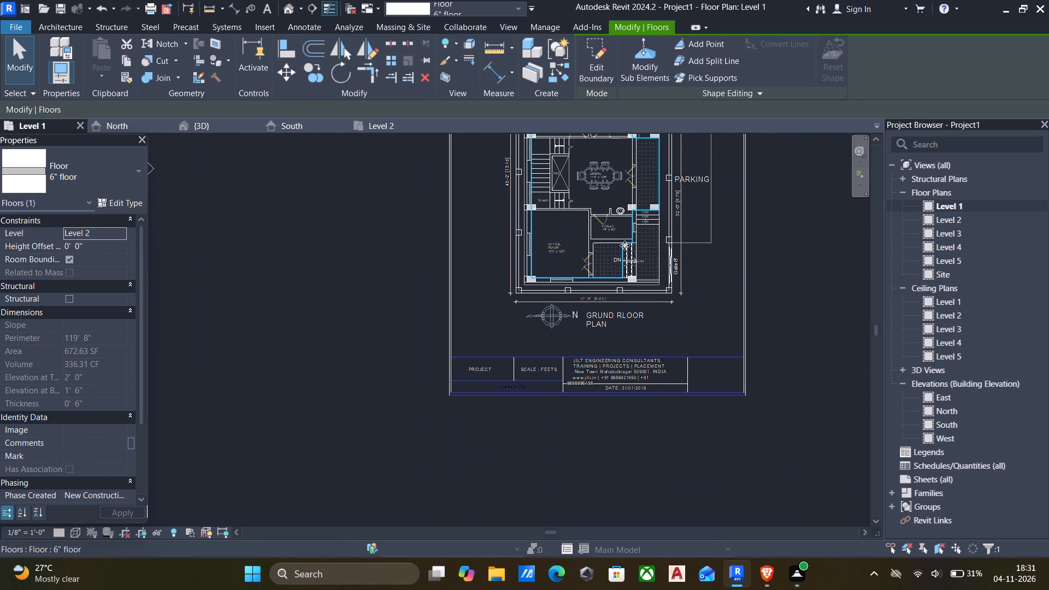
key("Escape")
scroll(636, 262, "down", 4)
middle_click_drag(636, 268, 650, 322)
left_click(290, 7)
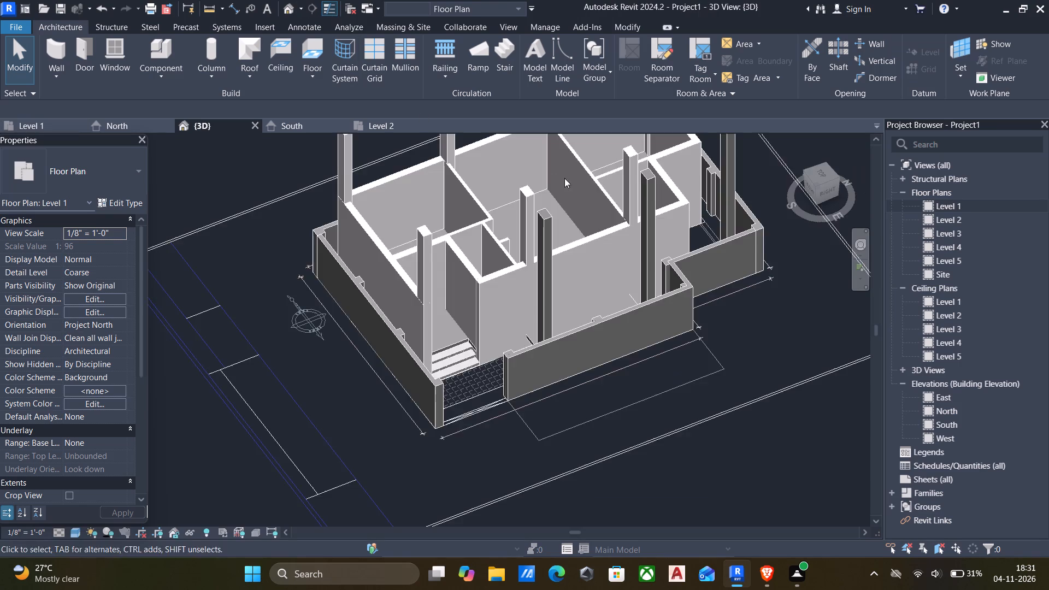
scroll(620, 218, "down", 4)
middle_click_drag(620, 220, 691, 298, "shift")
scroll(557, 221, "up", 5)
scroll(556, 221, "down", 6)
middle_click_drag(560, 227, 633, 273)
scroll(580, 216, "up", 5)
scroll(627, 258, "up", 5)
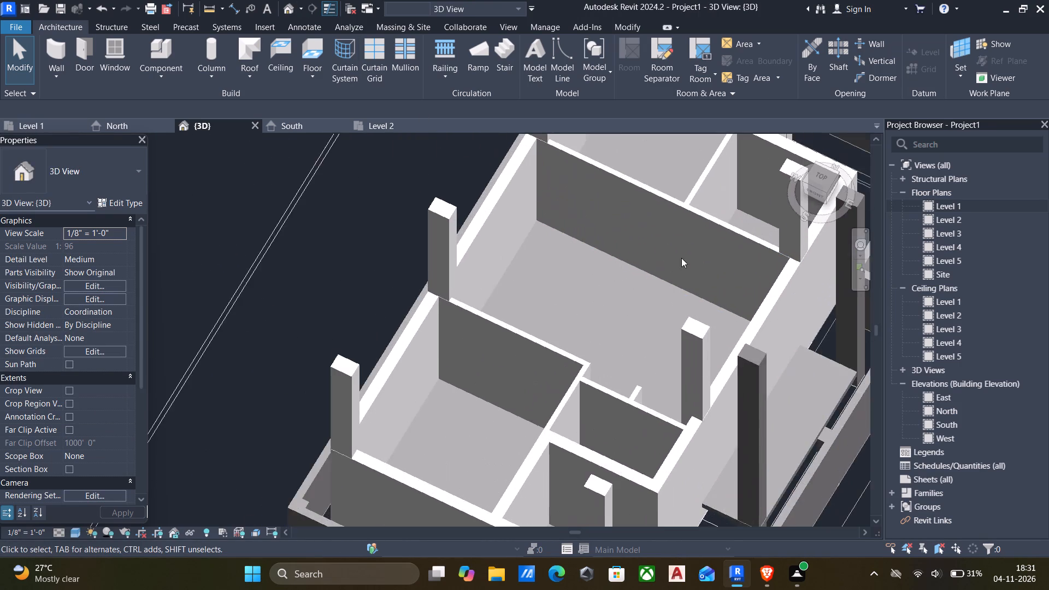
scroll(661, 280, "down", 6)
middle_click_drag(661, 288, 630, 231, "shift")
middle_click_drag(634, 316, 631, 263, "shift")
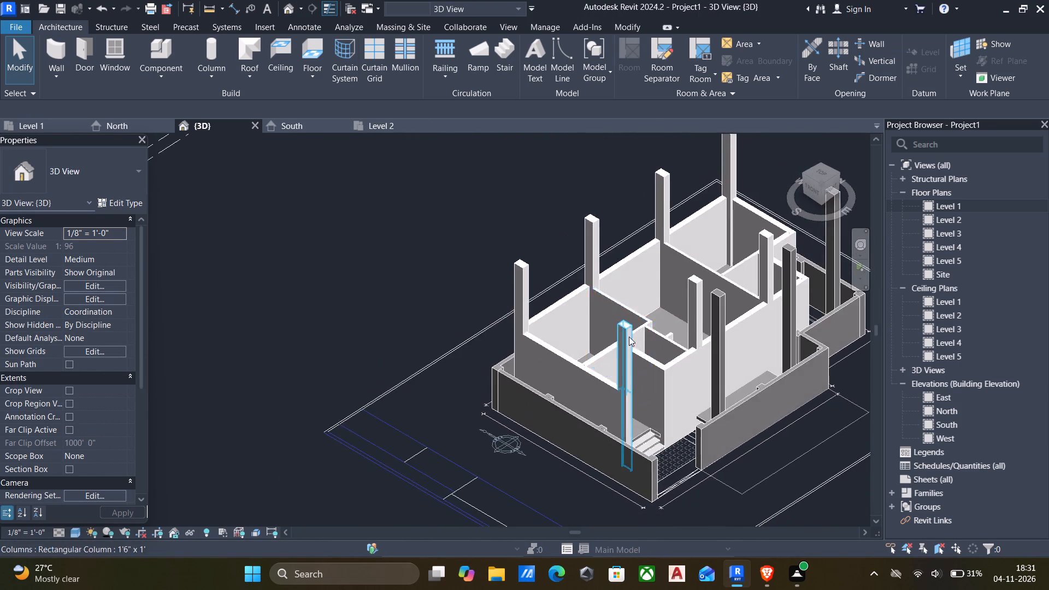
middle_click_drag(629, 337, 542, 316, "shift")
middle_click_drag(622, 374, 669, 376, "shift")
Open the 6" floor's boundary sketch for editing and switch to the Level 1 floor plan.
scroll(670, 409, "up", 6)
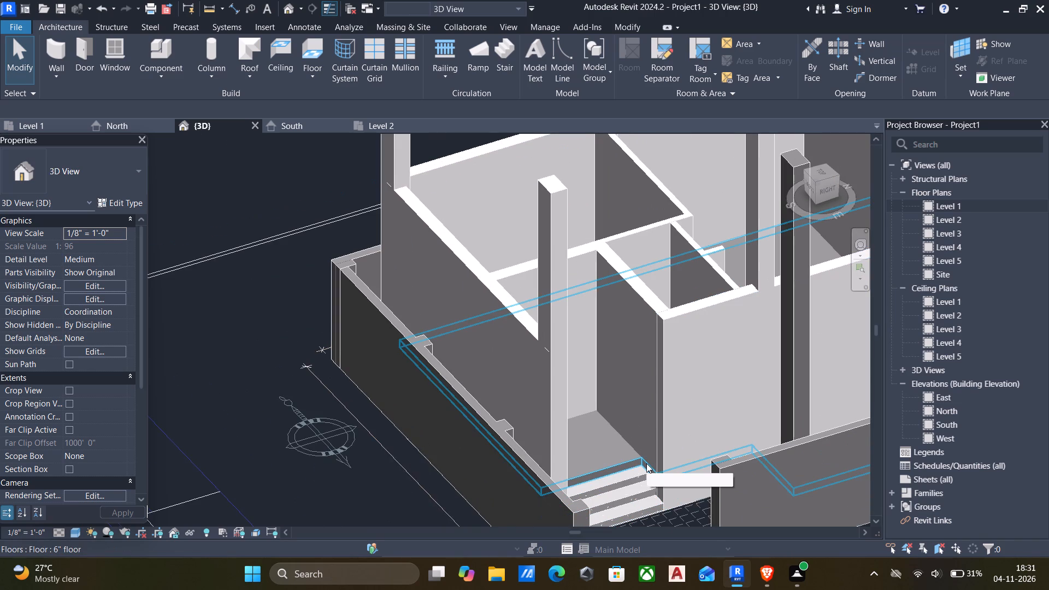
left_click(650, 470)
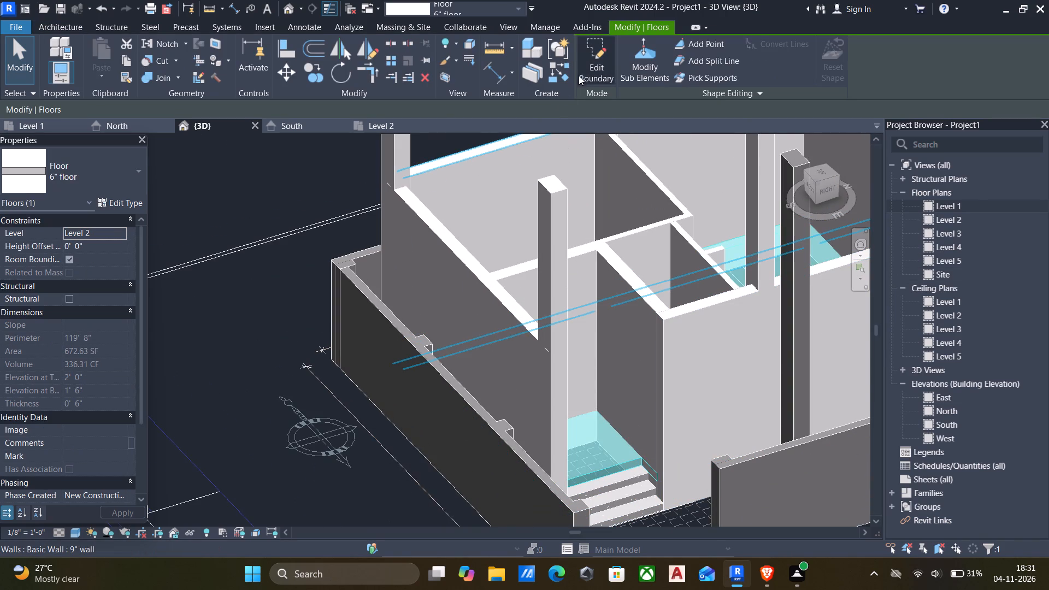
left_click(593, 66)
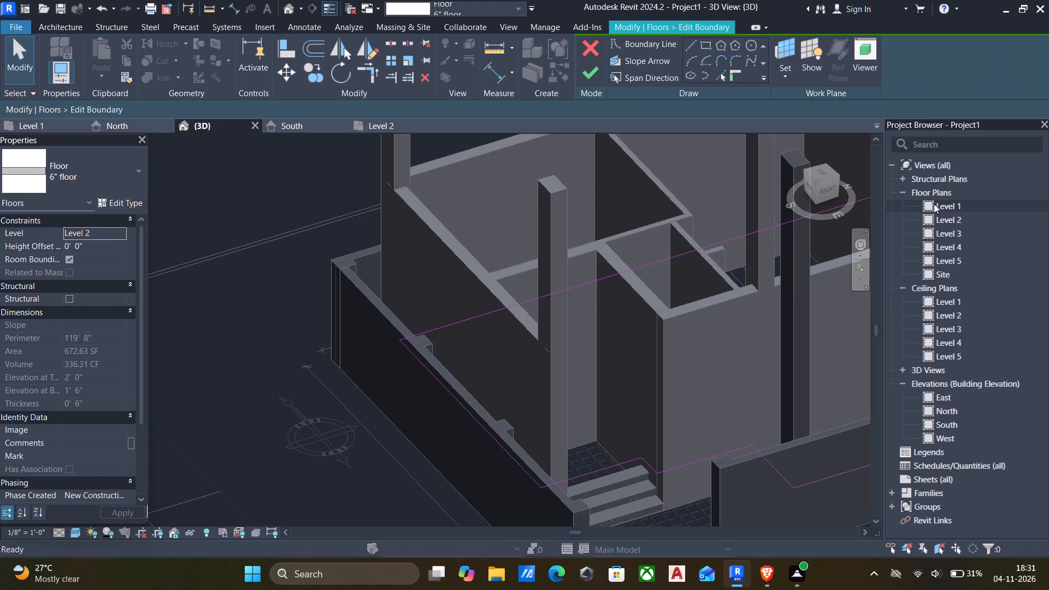
double_click(933, 203)
scroll(648, 299, "up", 10)
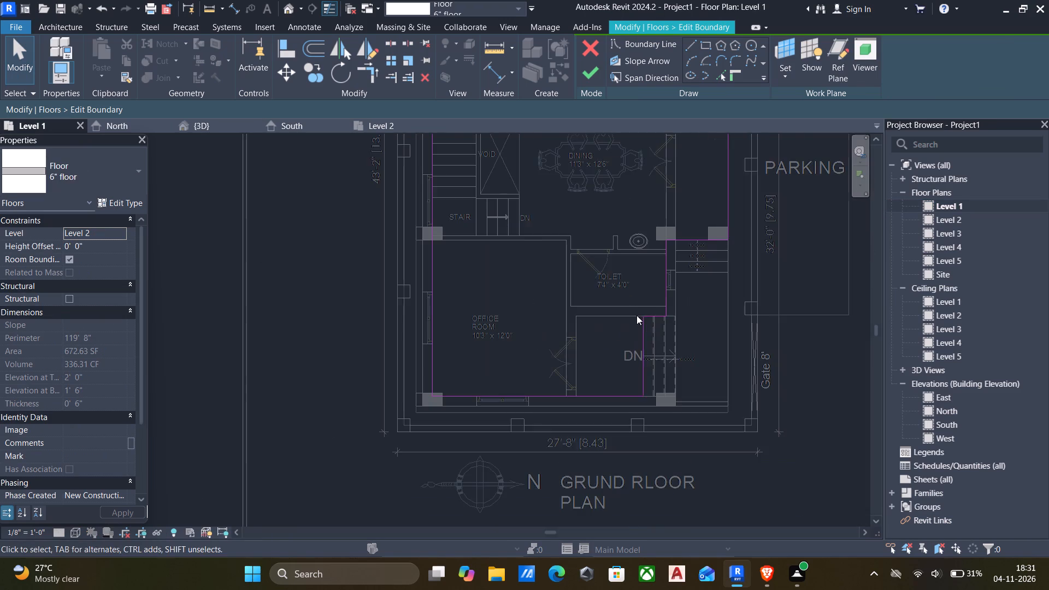
Align the short floor boundary line above the entrance steps to the toilet-side face of the 9" wall and finish the sketch.
scroll(648, 320, "up", 4)
type("al")
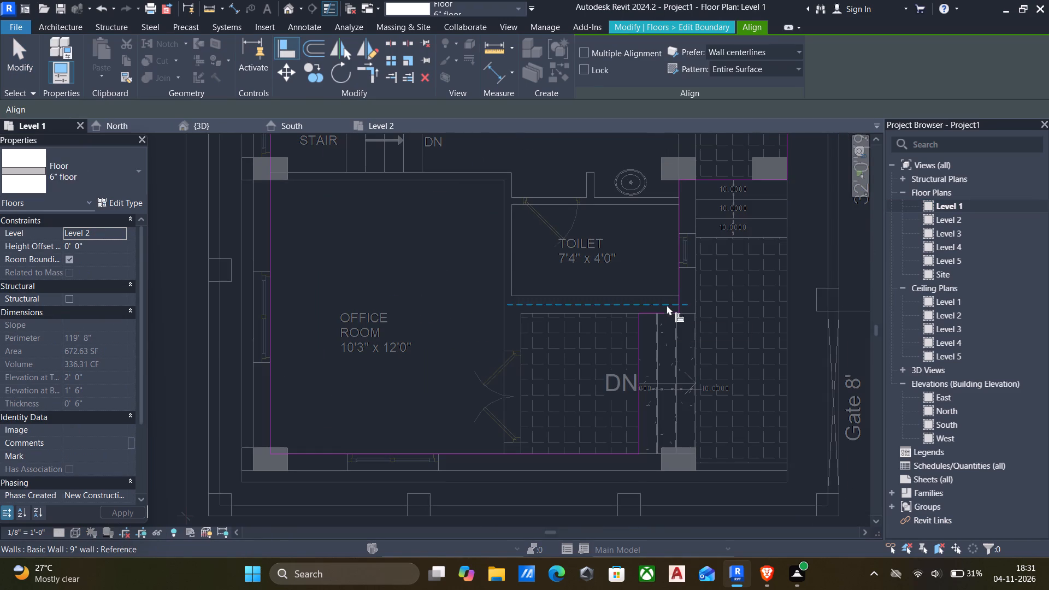
scroll(664, 300, "up", 5)
left_click(660, 293)
left_click(663, 323)
scroll(667, 326, "down", 6)
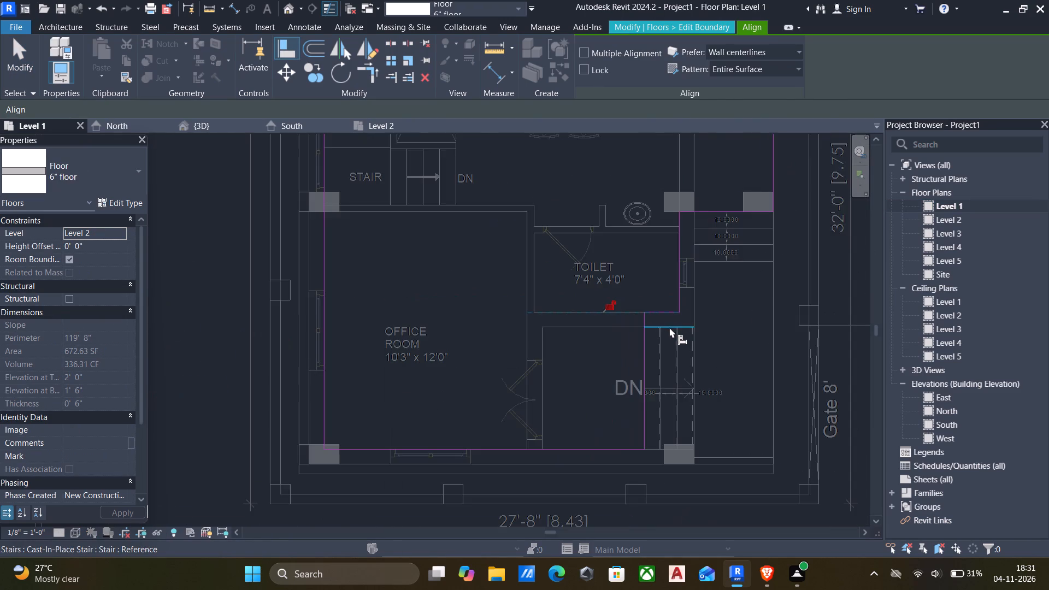
scroll(670, 327, "down", 7)
scroll(667, 367, "up", 3)
scroll(671, 359, "down", 5)
middle_click_drag(670, 364, 667, 416)
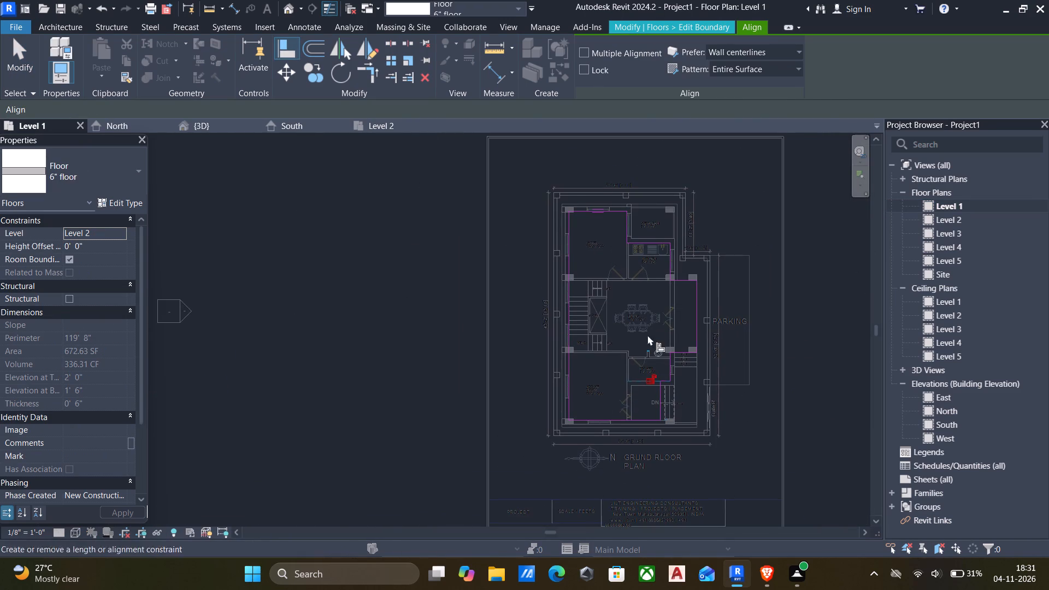
scroll(622, 258, "up", 4)
scroll(681, 257, "down", 3)
scroll(708, 291, "up", 5)
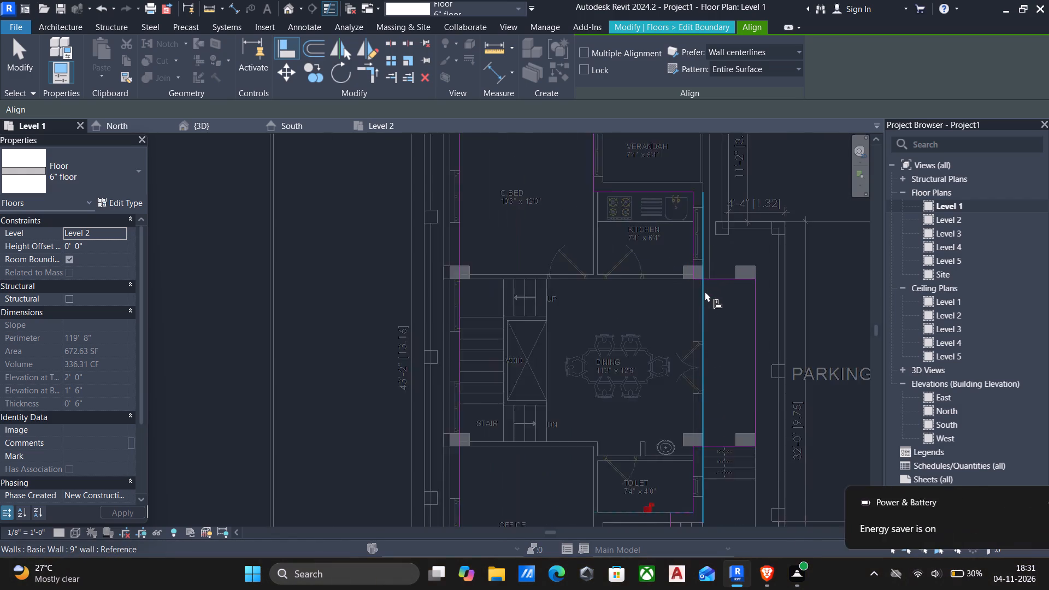
scroll(700, 294, "down", 2)
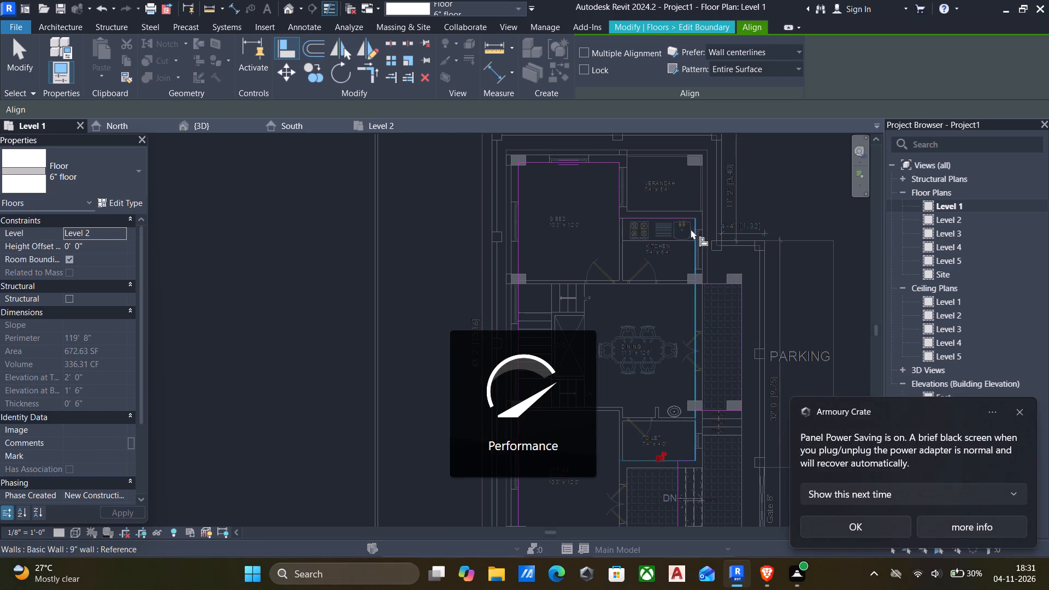
scroll(692, 275, "up", 6)
scroll(574, 265, "down", 6)
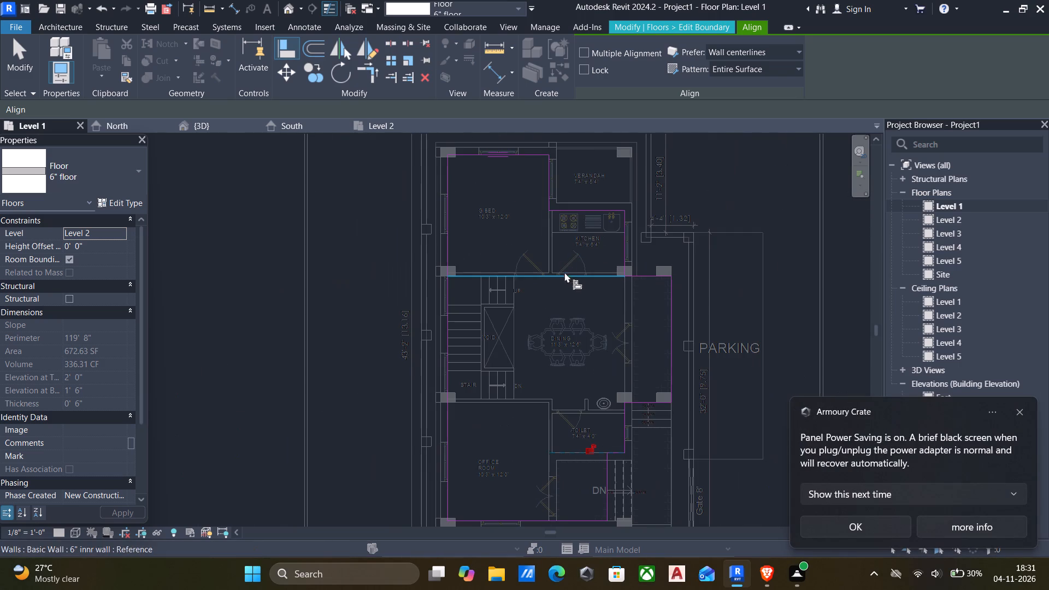
left_click(715, 25)
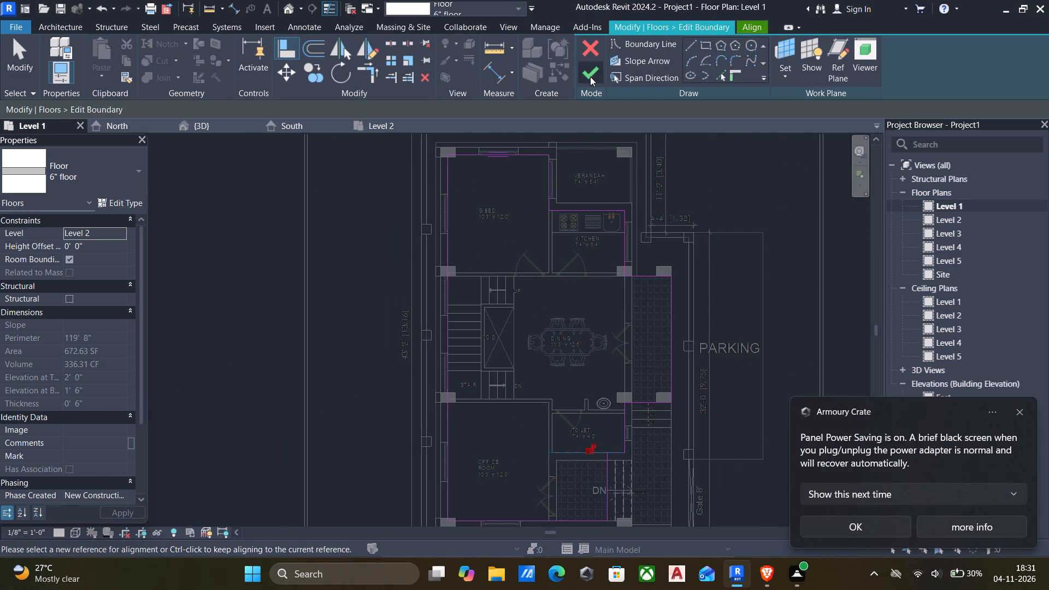
left_click(590, 76)
Examine the floor edge near the three parking-side steps in the Level 1 plan and across the whole villa in 3D.
scroll(627, 361, "down", 4)
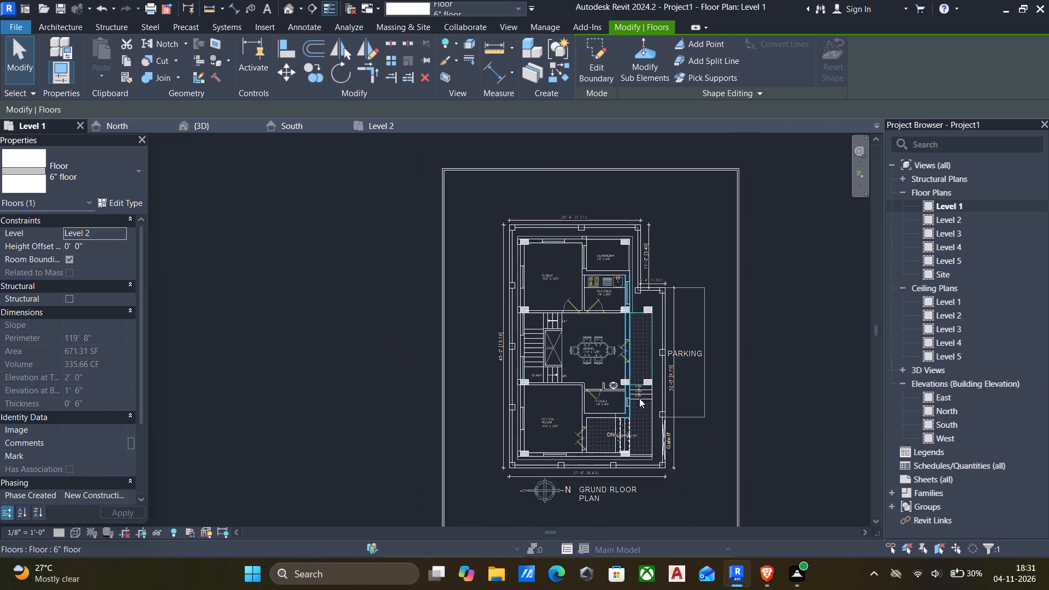
scroll(643, 403, "down", 2)
middle_click_drag(643, 397, 603, 379)
scroll(625, 375, "up", 6)
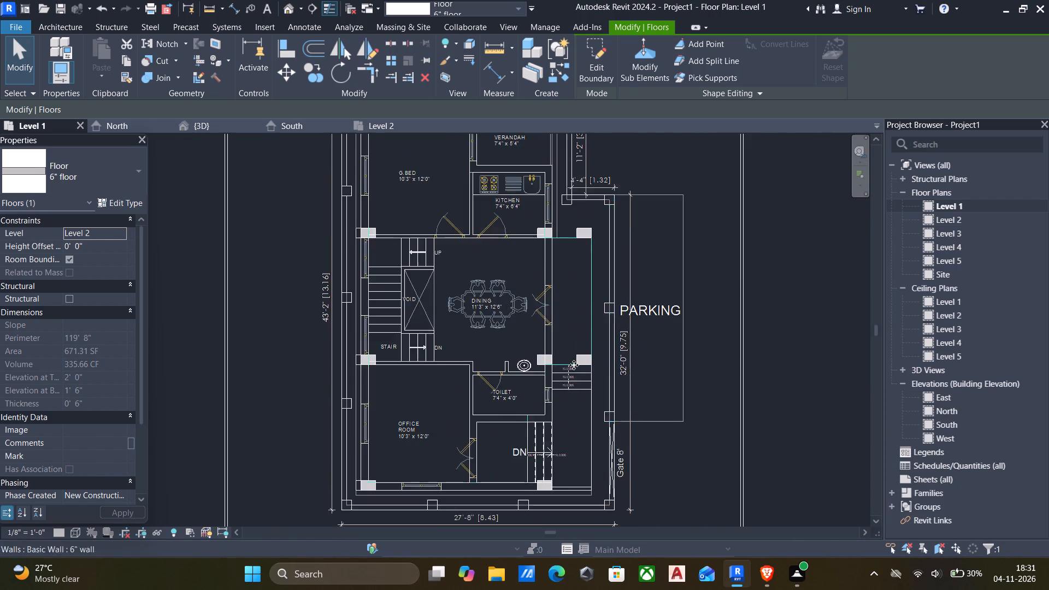
scroll(545, 361, "up", 5)
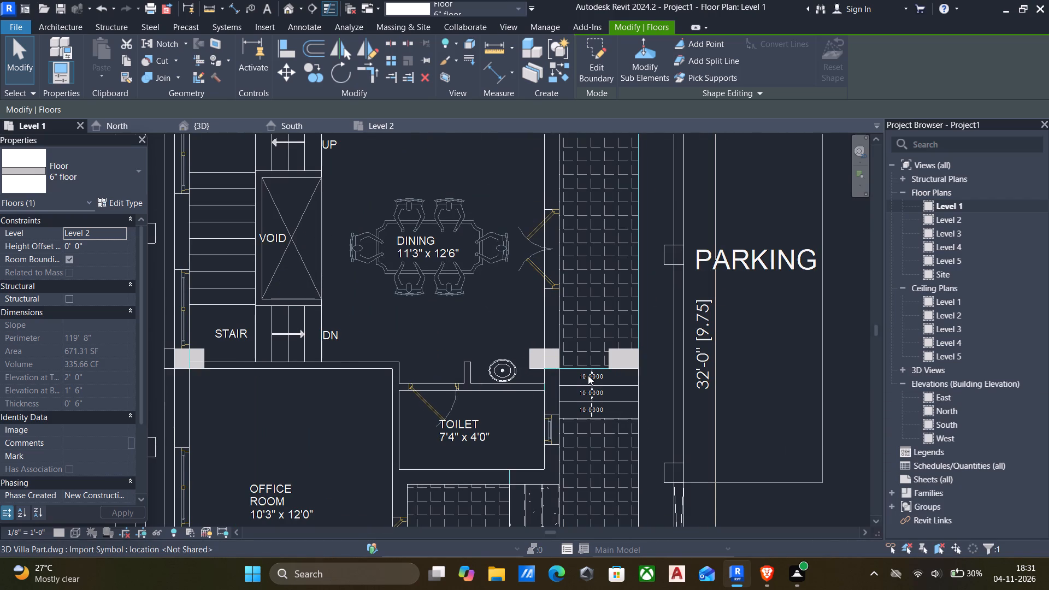
scroll(586, 377, "up", 5)
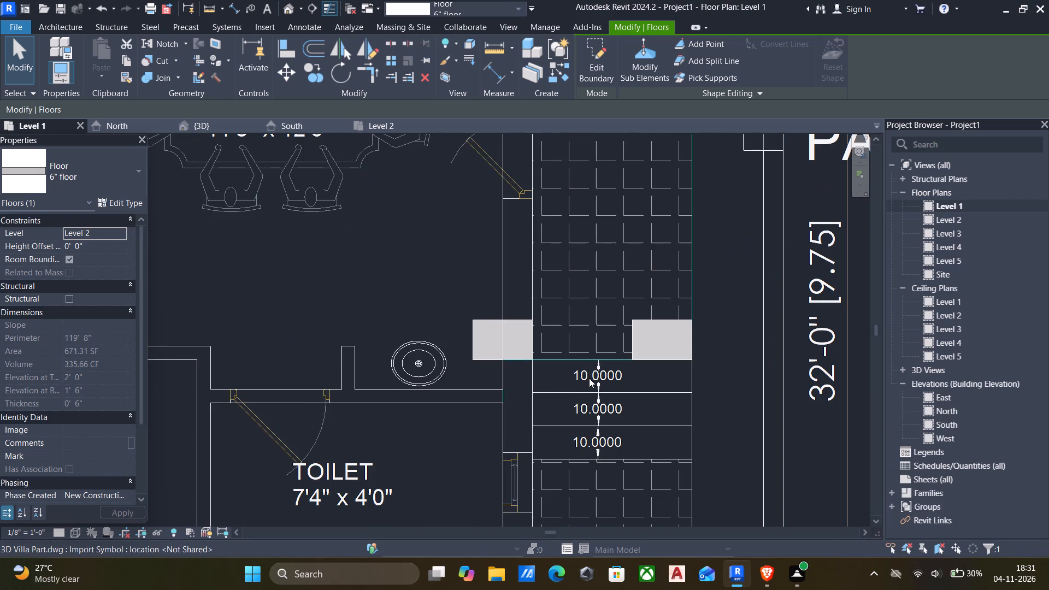
left_click(290, 5)
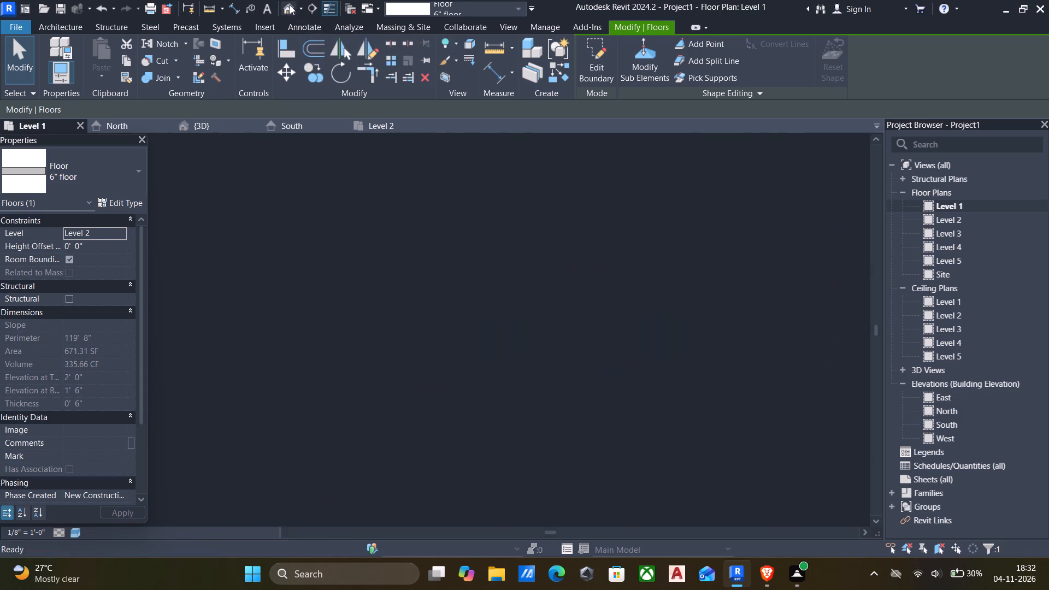
scroll(581, 216, "down", 6)
scroll(620, 270, "down", 3)
middle_click_drag(620, 272, 647, 291, "shift")
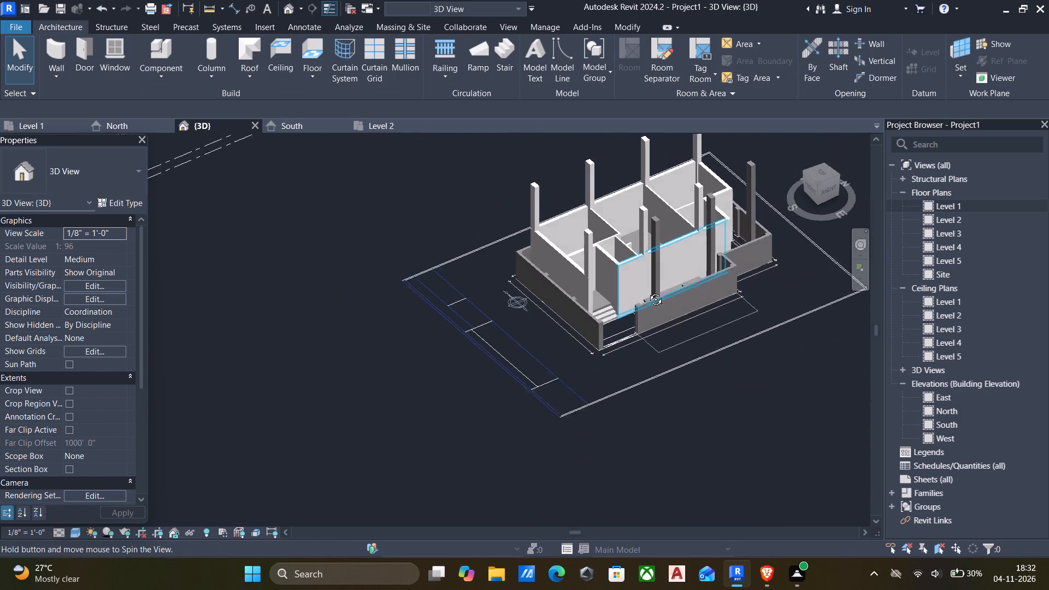
middle_click_drag(647, 291, 671, 305, "shift")
scroll(690, 250, "up", 6)
scroll(664, 275, "down", 6)
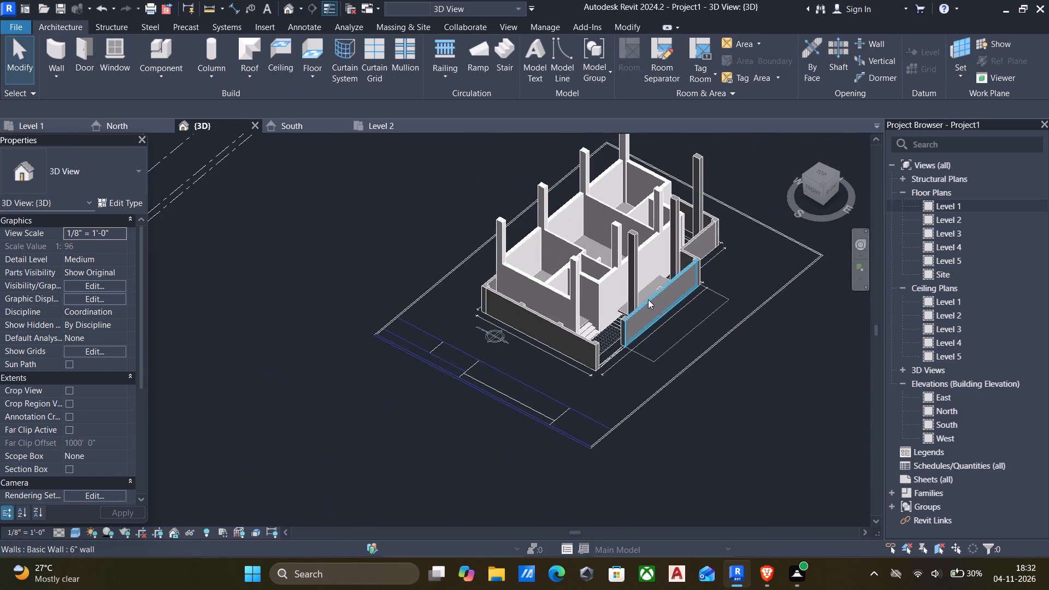
scroll(648, 299, "down", 1, "shift")
middle_click_drag(648, 299, 587, 362, "shift")
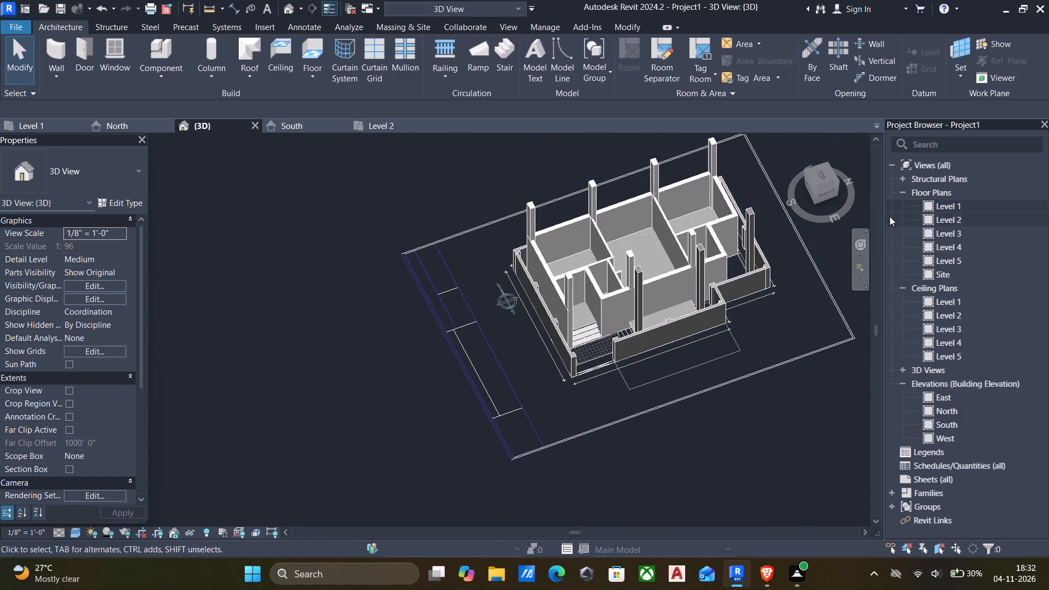
Inspect the parking-side step location between the two columns, in the Level 1 plan and close up against the floor edge in 3D.
double_click(924, 207)
scroll(709, 294, "down", 3)
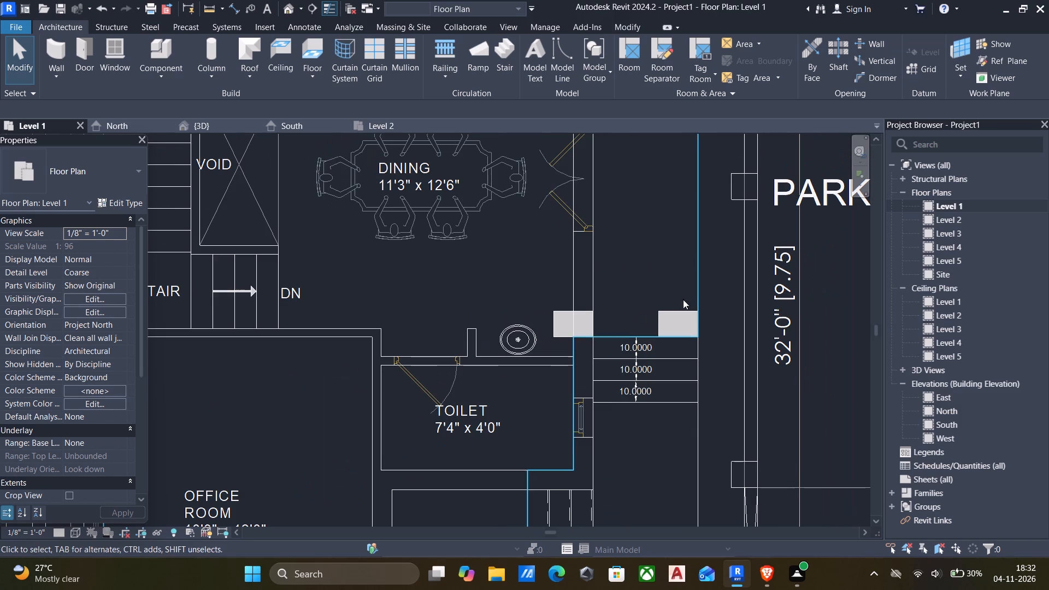
left_click(673, 310)
key("Escape")
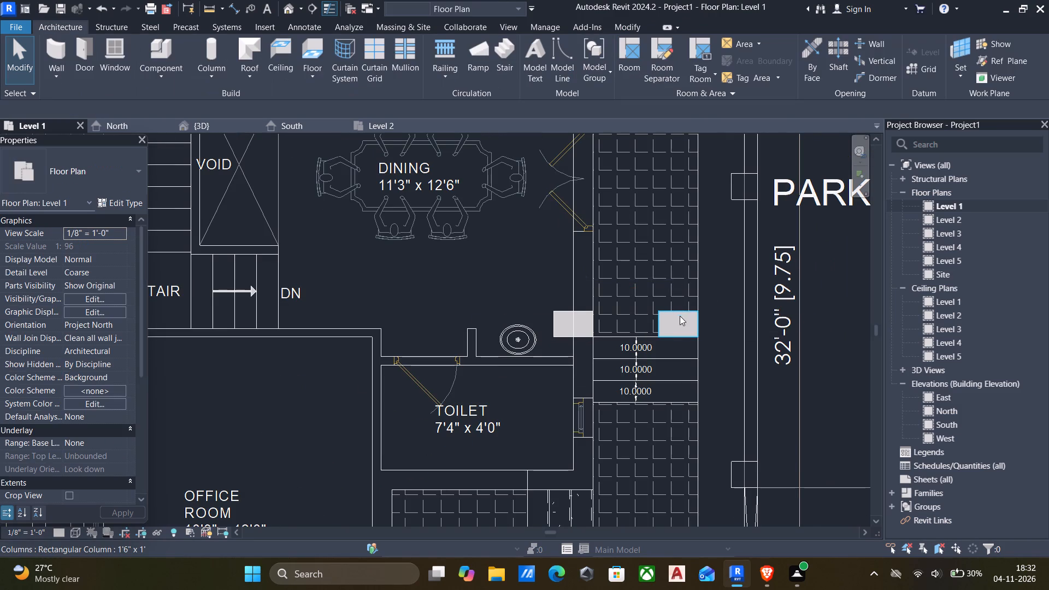
scroll(680, 325, "down", 6)
middle_click_drag(680, 326, 672, 299, "shift")
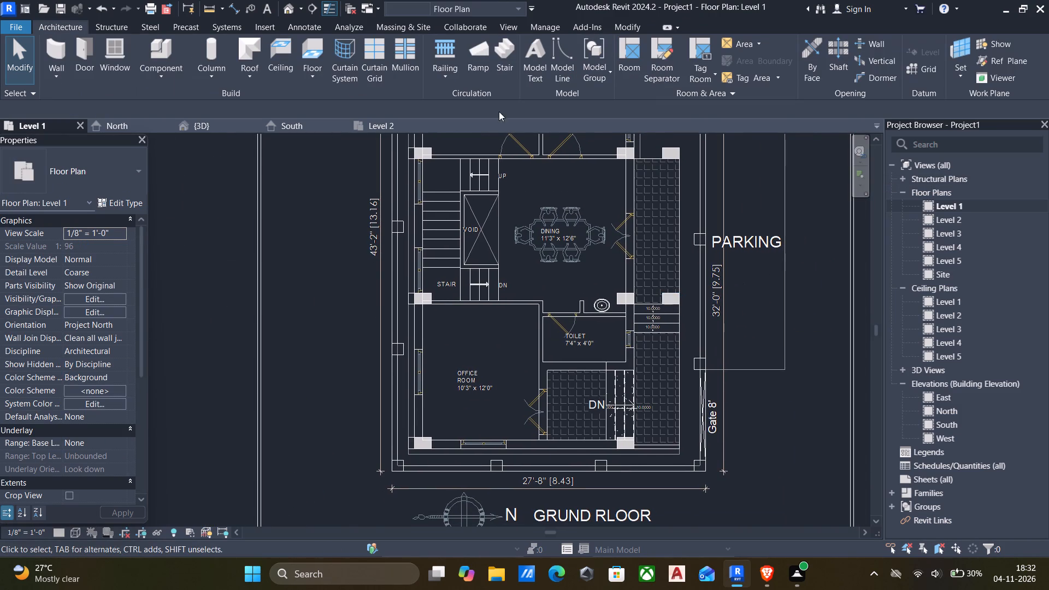
left_click(288, 7)
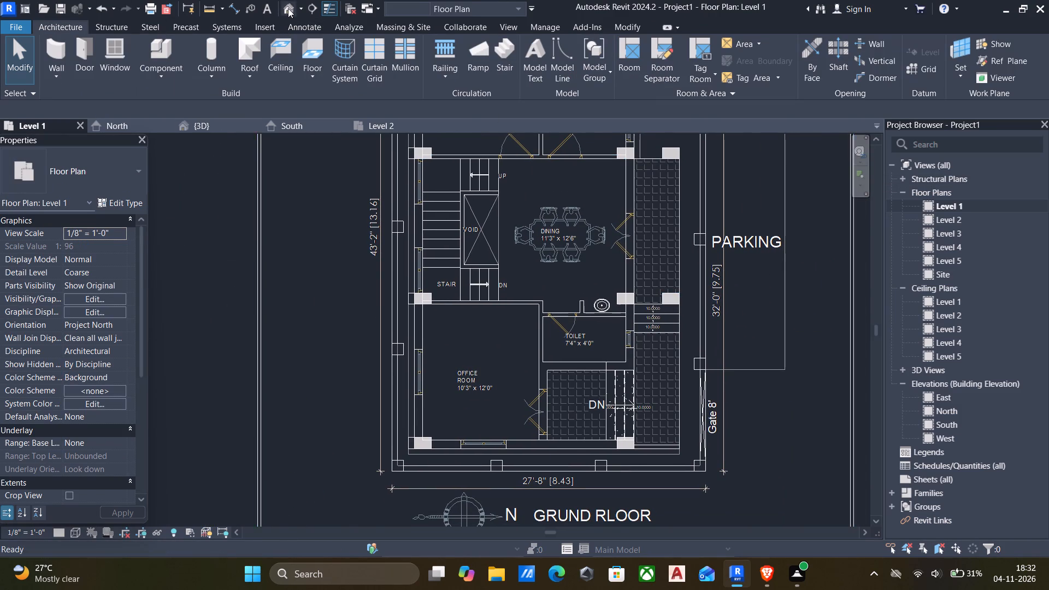
scroll(600, 276, "down", 6)
middle_click_drag(601, 276, 637, 271, "shift")
scroll(640, 275, "up", 7)
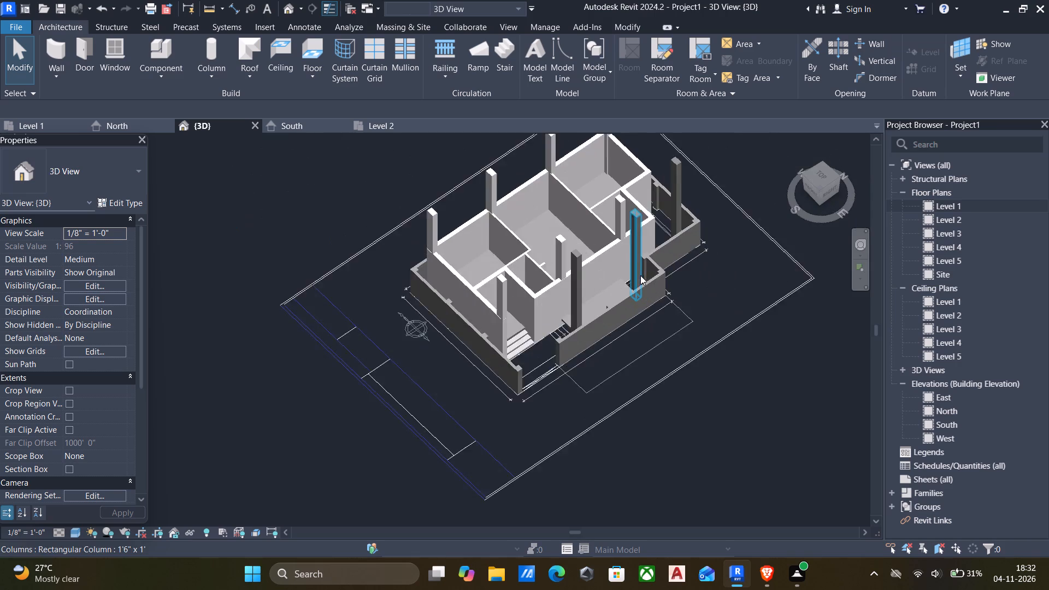
scroll(627, 283, "down", 7)
middle_click_drag(625, 285, 702, 287, "shift")
scroll(610, 277, "up", 6)
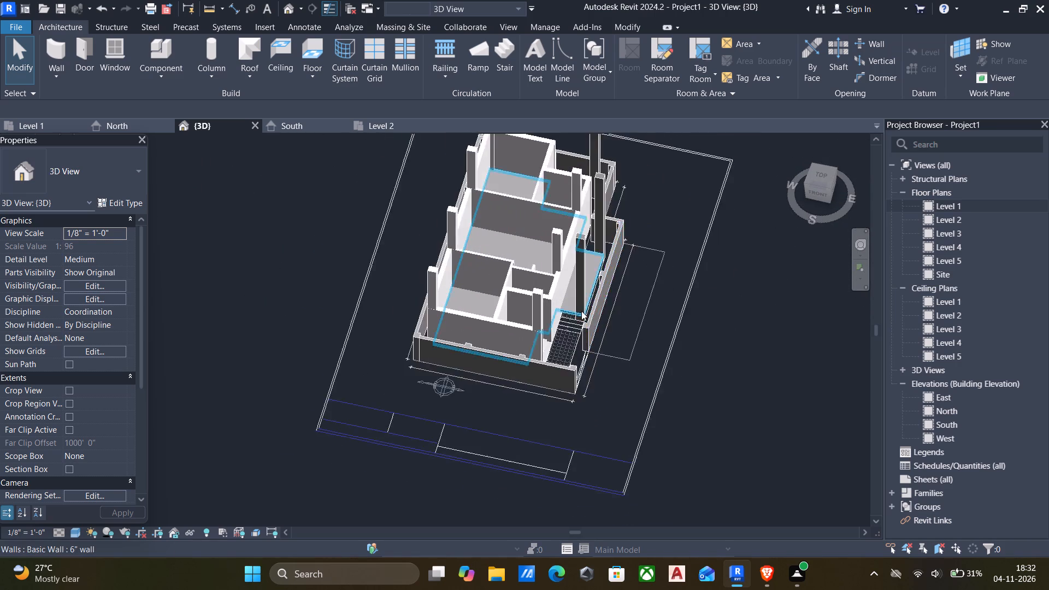
scroll(581, 311, "up", 11)
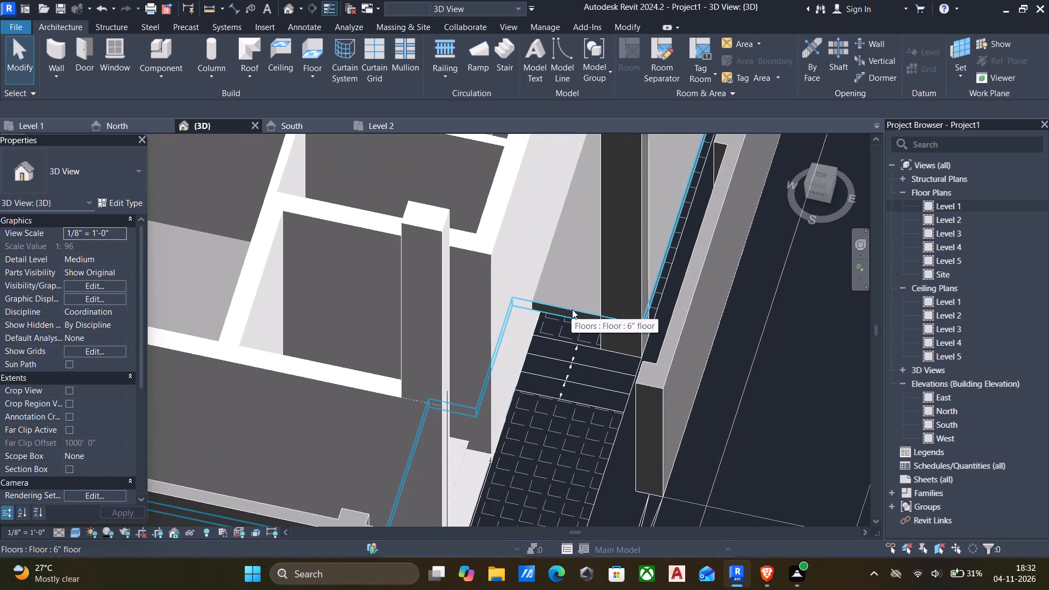
scroll(571, 309, "up", 5)
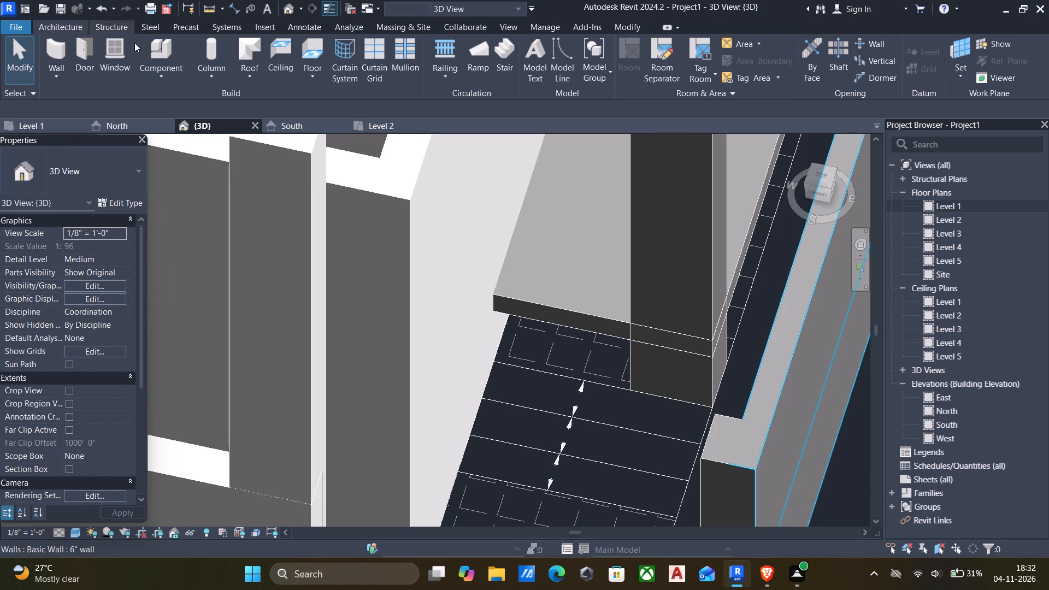
scroll(932, 204, "up", 1)
Compare how the three parking-side steps of the CAD plan read in the Level 1 and Level 2 floor plans.
double_click(929, 205)
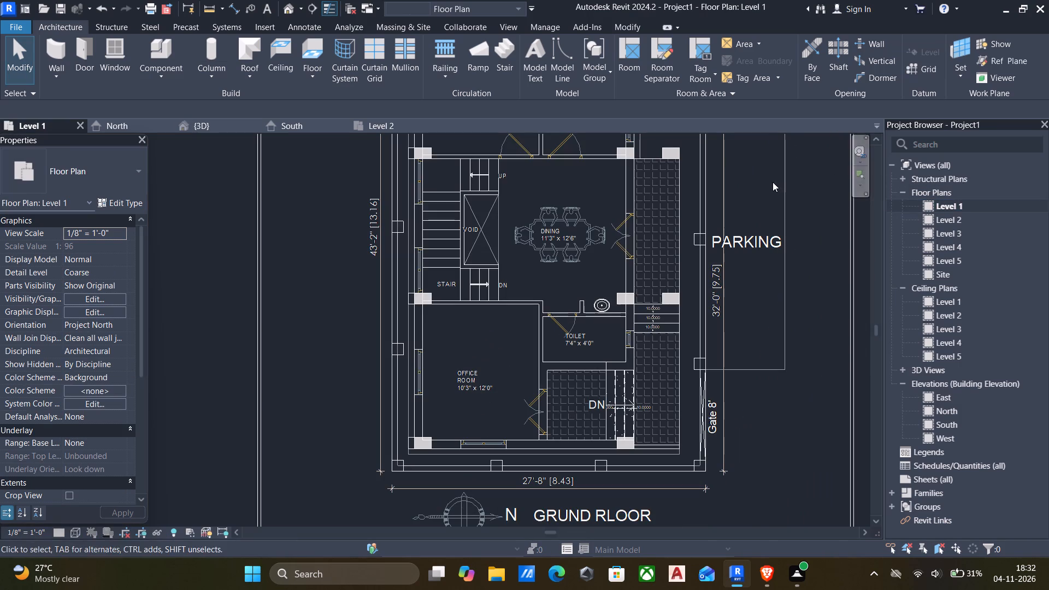
scroll(658, 310, "up", 4)
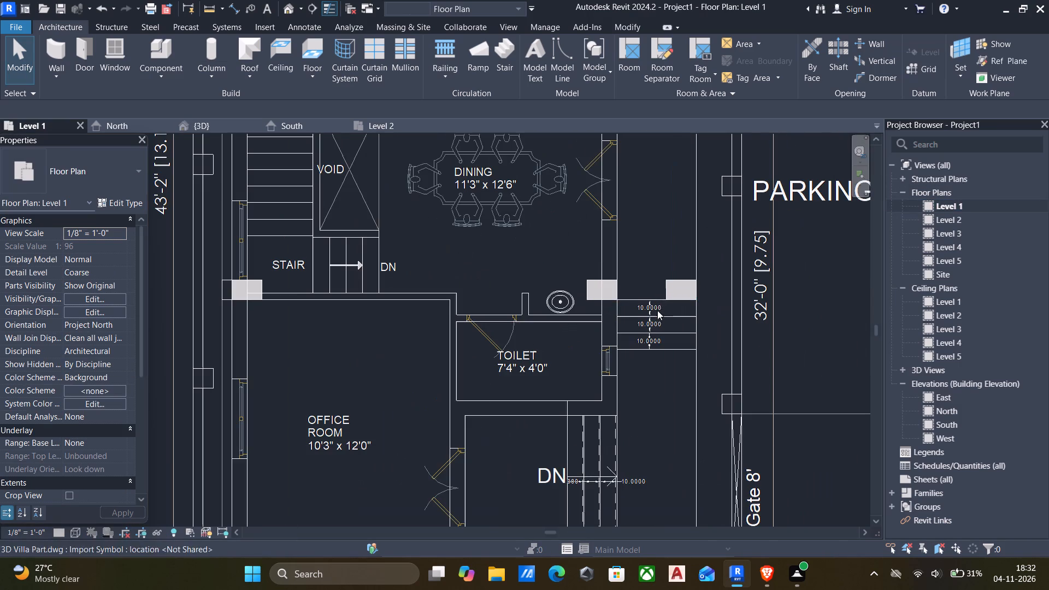
double_click(926, 220)
scroll(608, 245, "down", 6)
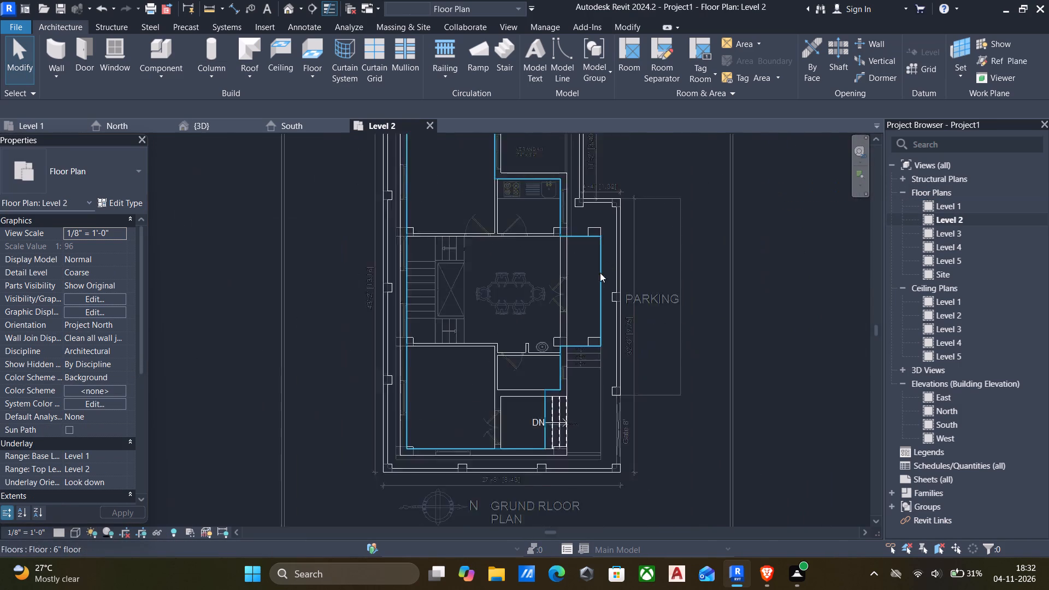
middle_click_drag(576, 319, 591, 274)
scroll(603, 298, "up", 12)
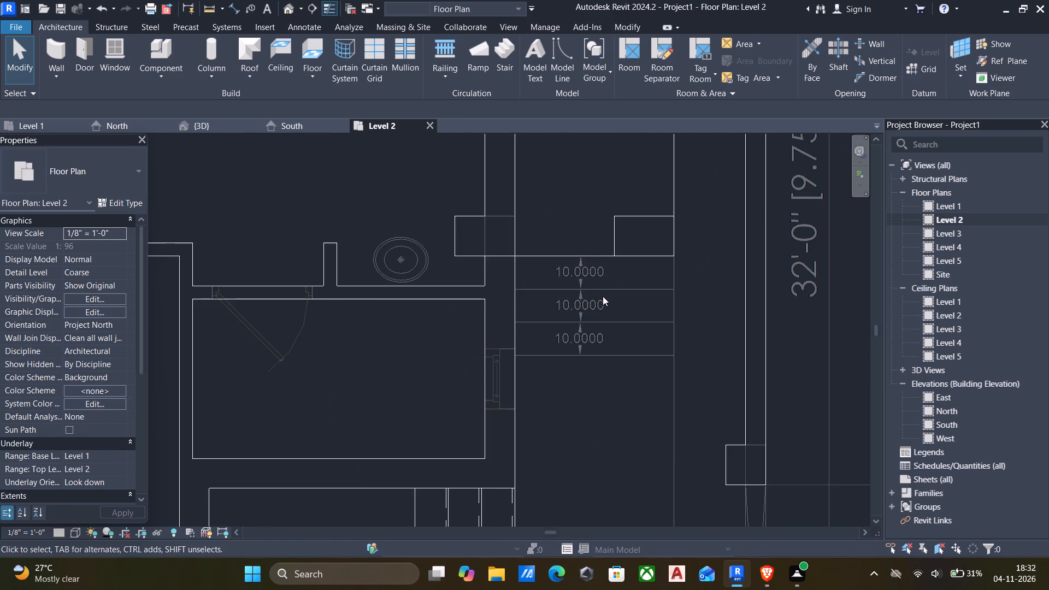
In the Level 1 plan, start a sketched stair run and draw its boundary about 2'-6" long along the toilet-side wall at the three parking-side steps.
double_click(927, 204)
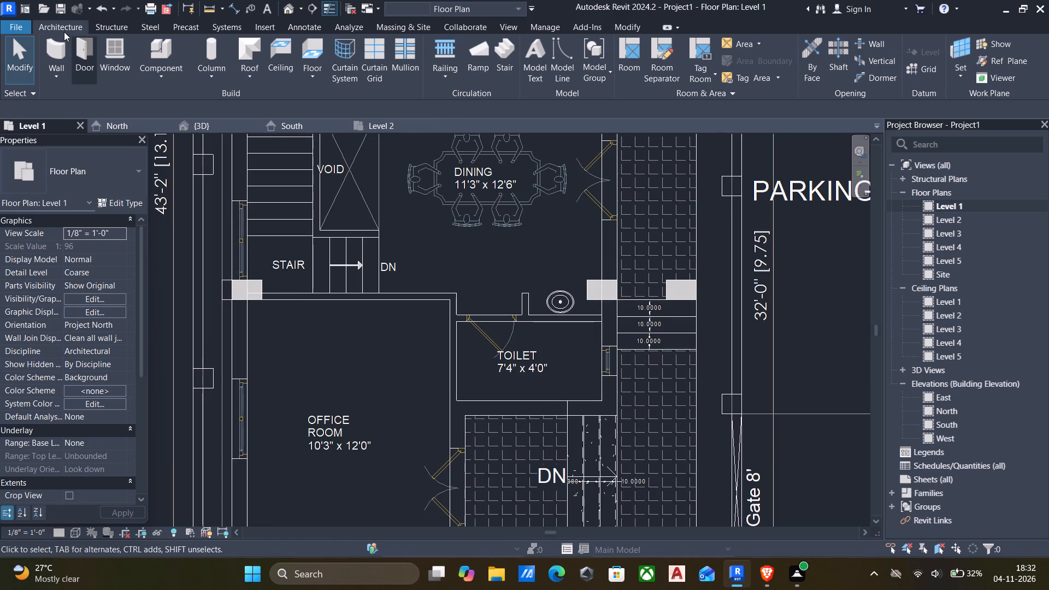
left_click(61, 27)
left_click(504, 58)
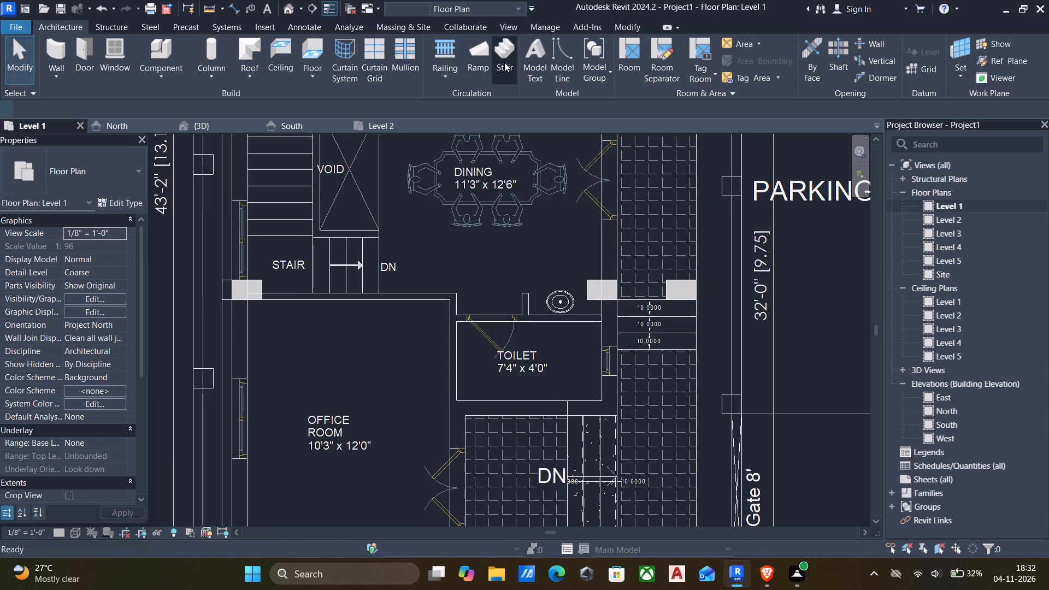
left_click(670, 59)
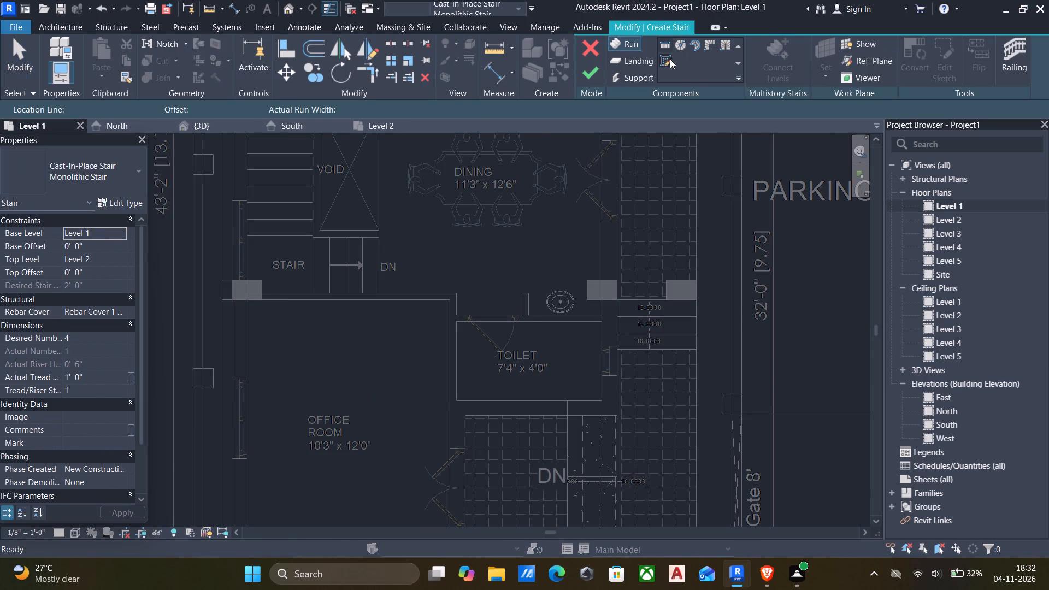
left_click(667, 48)
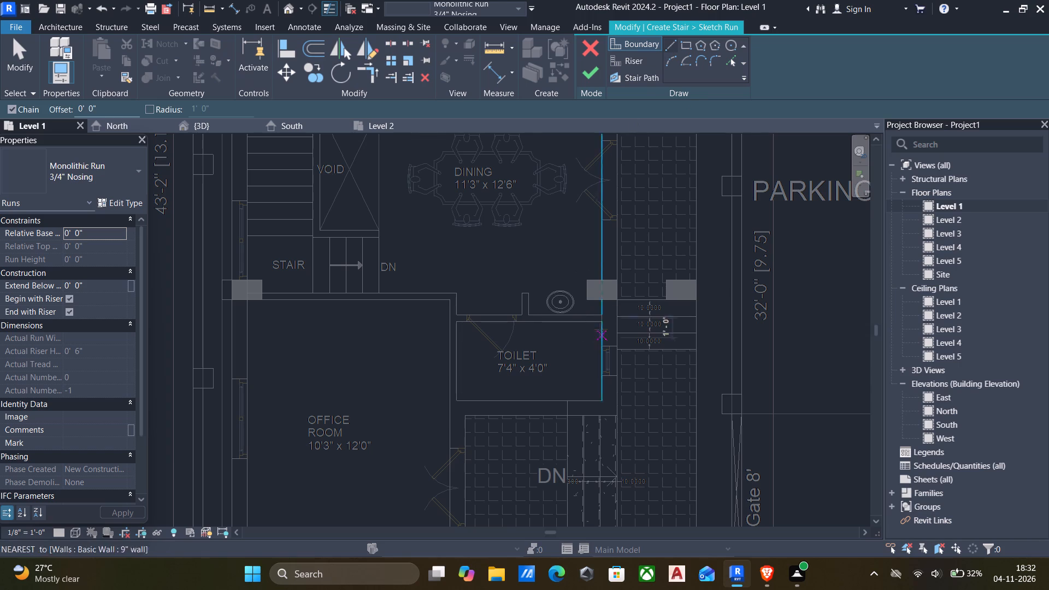
scroll(612, 312, "up", 11)
left_click(619, 267)
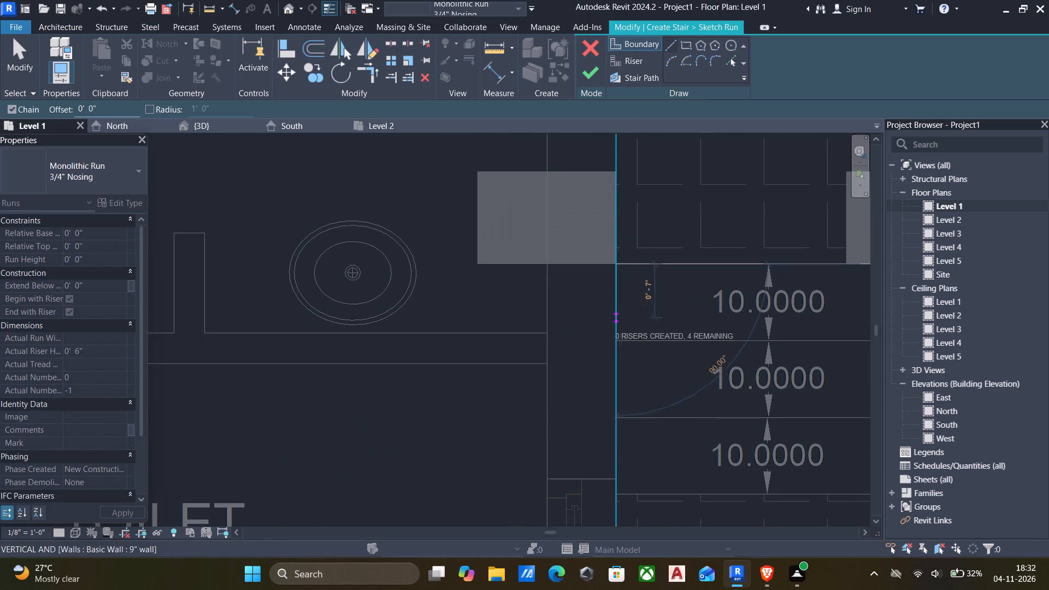
scroll(622, 420, "down", 6)
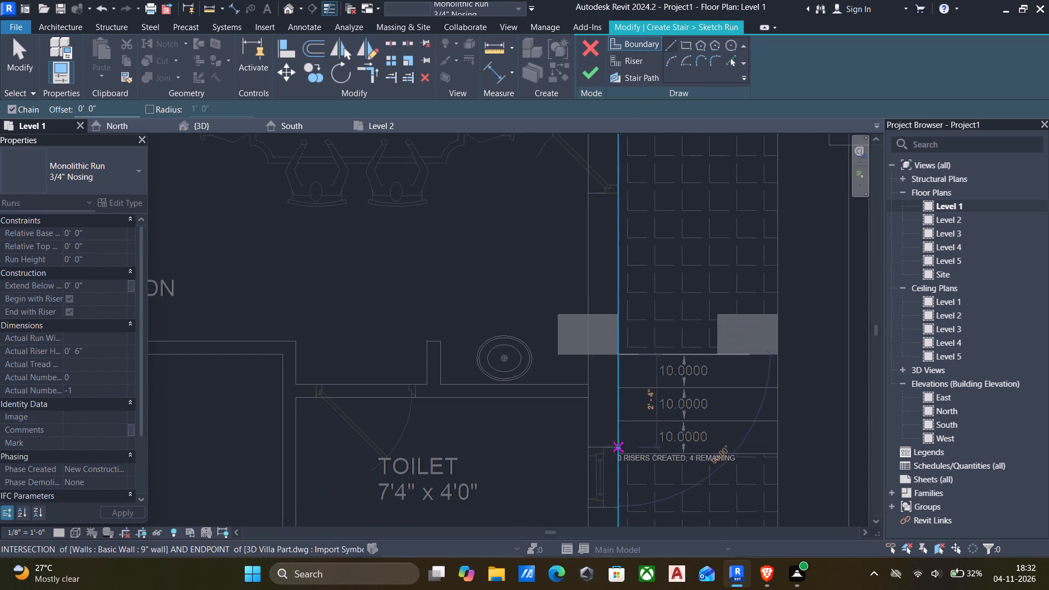
scroll(614, 447, "up", 9)
left_click(621, 457)
scroll(621, 457, "down", 3)
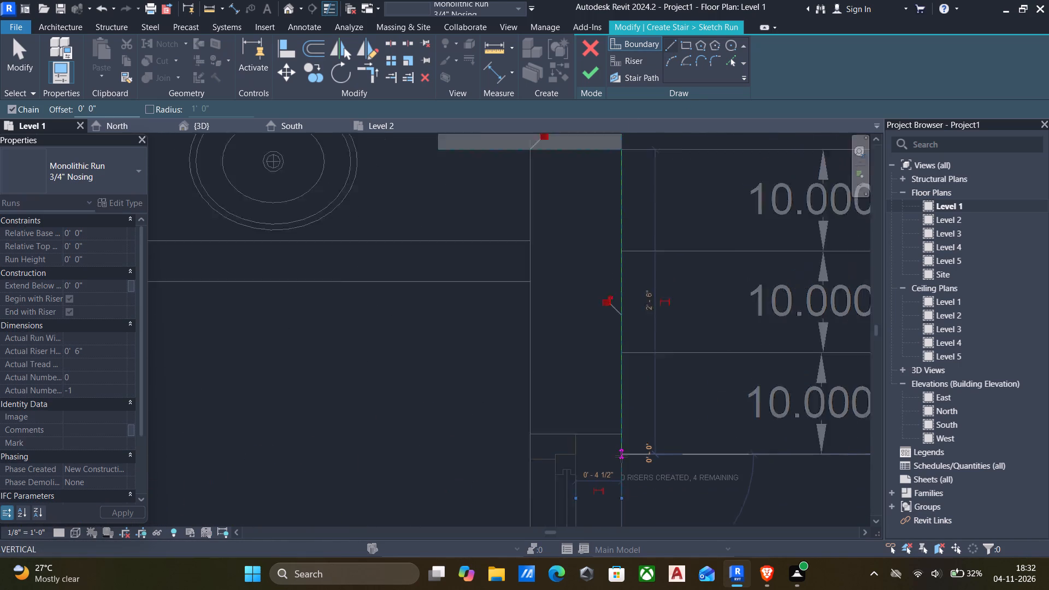
scroll(621, 456, "down", 3)
middle_click_drag(621, 456, 364, 417)
key("Escape")
Draw the opposite run boundary along the outer edge of the three CAD steps, from the column corner to the last step line.
scroll(598, 275, "up", 4)
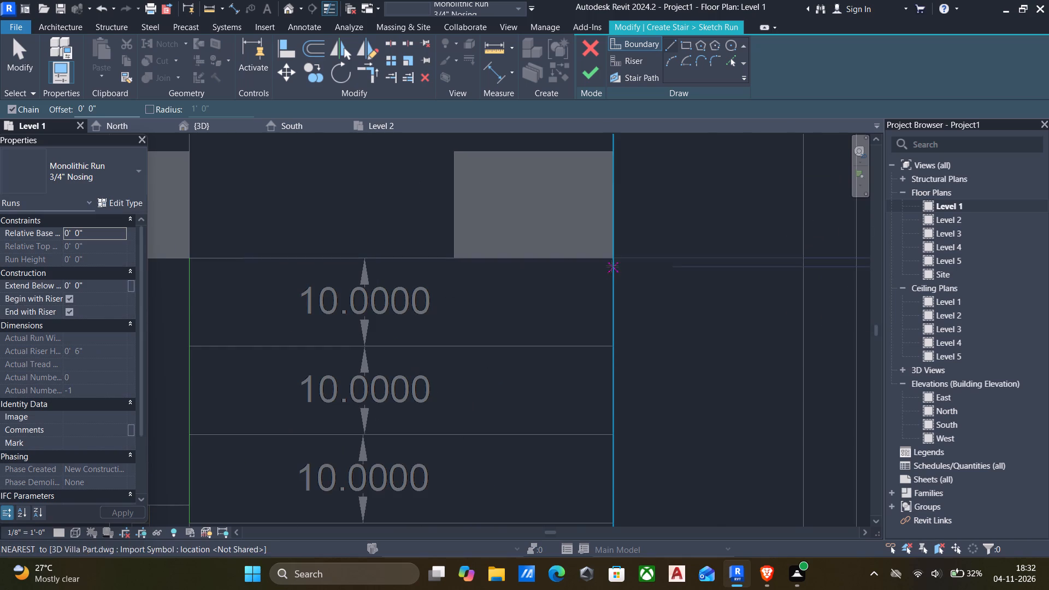
left_click(613, 264)
scroll(626, 364, "down", 4)
middle_click_drag(609, 416, 615, 359)
scroll(618, 413, "up", 5)
left_click(621, 410)
key("Escape")
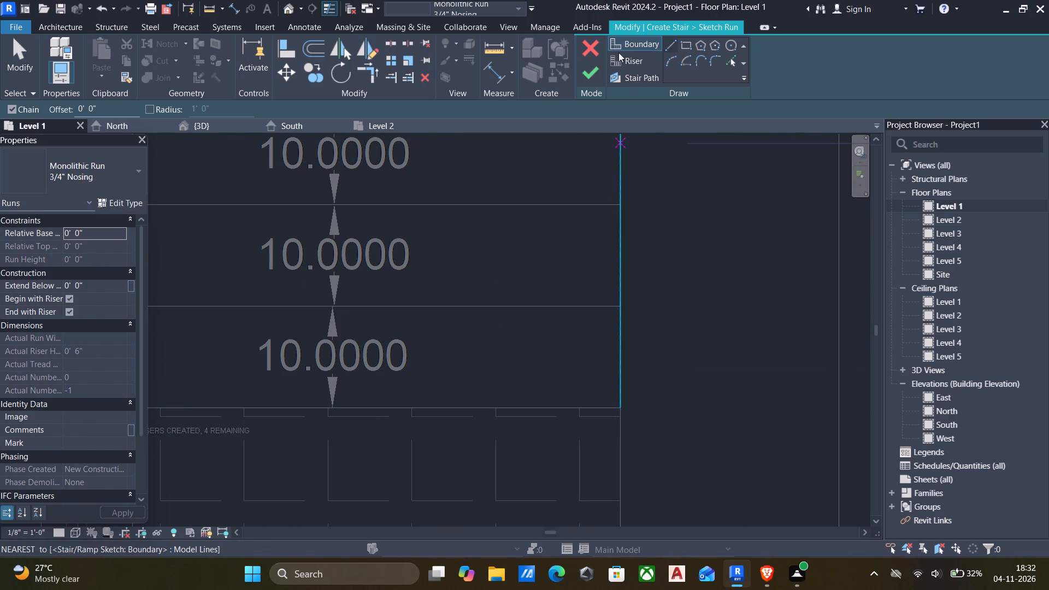
Draw the first riser line, about 4'-0" long, between the two boundaries along the step line at the column faces.
left_click(633, 58)
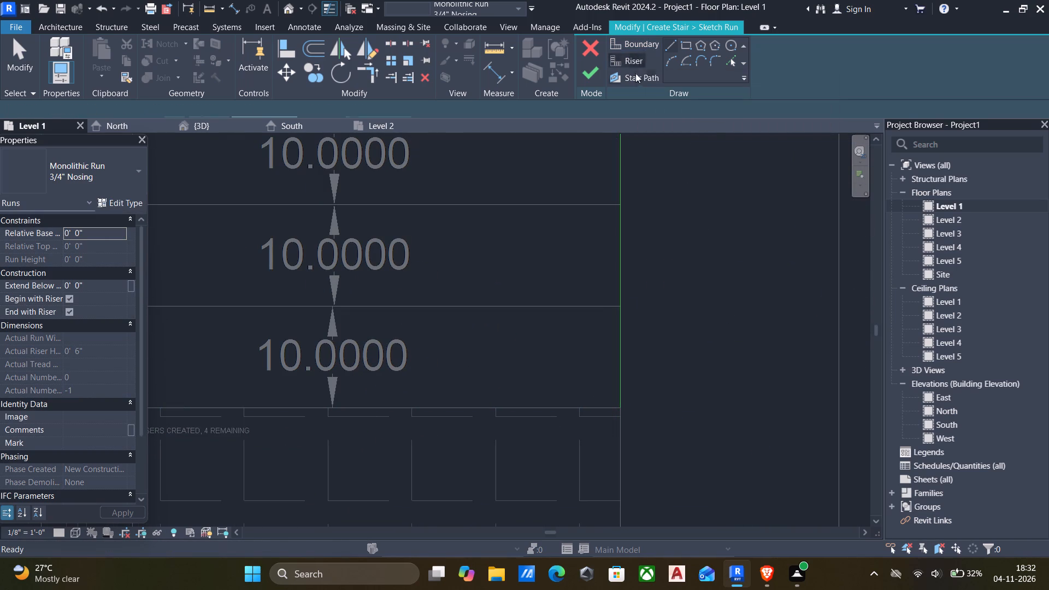
scroll(635, 91, "down", 5)
middle_click_drag(632, 119, 765, 127)
scroll(710, 158, "down", 7)
middle_click_drag(689, 200, 713, 246)
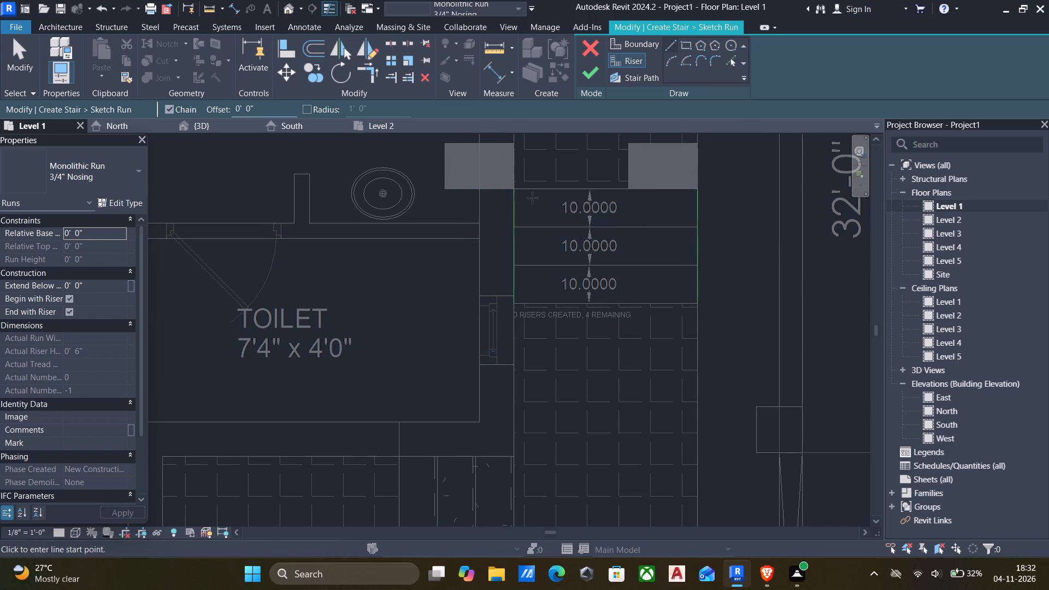
scroll(532, 198, "up", 5)
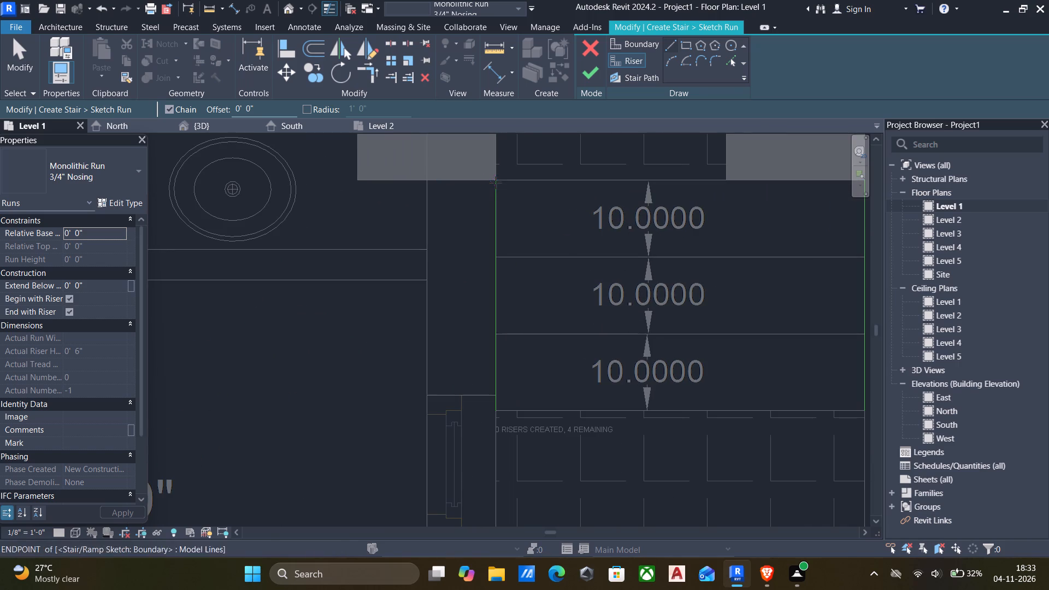
left_click(496, 182)
scroll(677, 180, "down", 4)
middle_click_drag(677, 180, 546, 185)
scroll(630, 179, "up", 5)
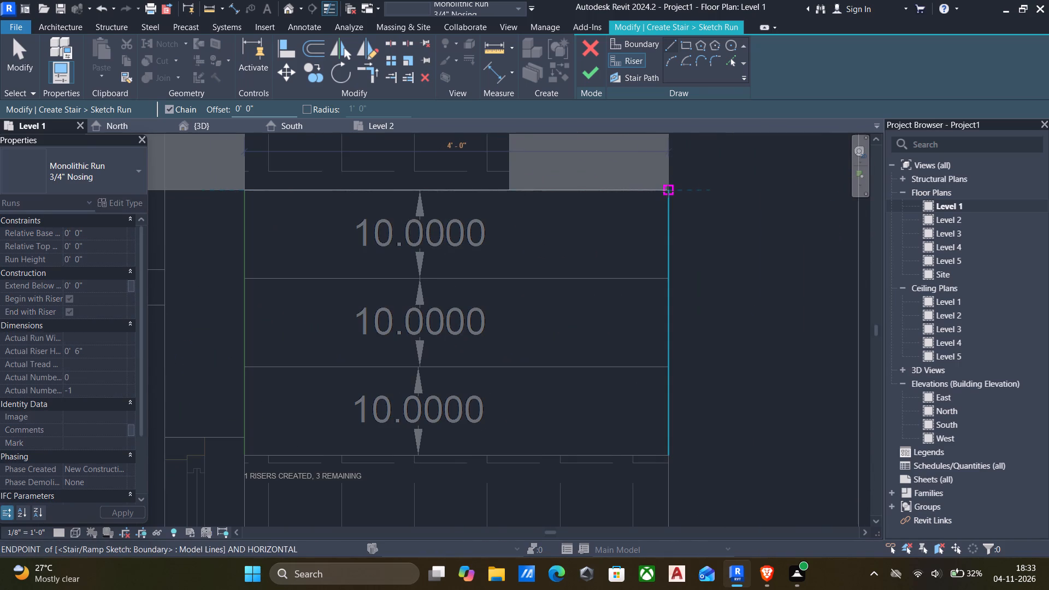
left_click(669, 191)
key("Escape")
Draw three more riser lines between the boundaries on the remaining CAD step lines, and finish the run sketch and the stair.
scroll(534, 224, "down", 6)
middle_click_drag(536, 232, 609, 221)
scroll(503, 228, "up", 4)
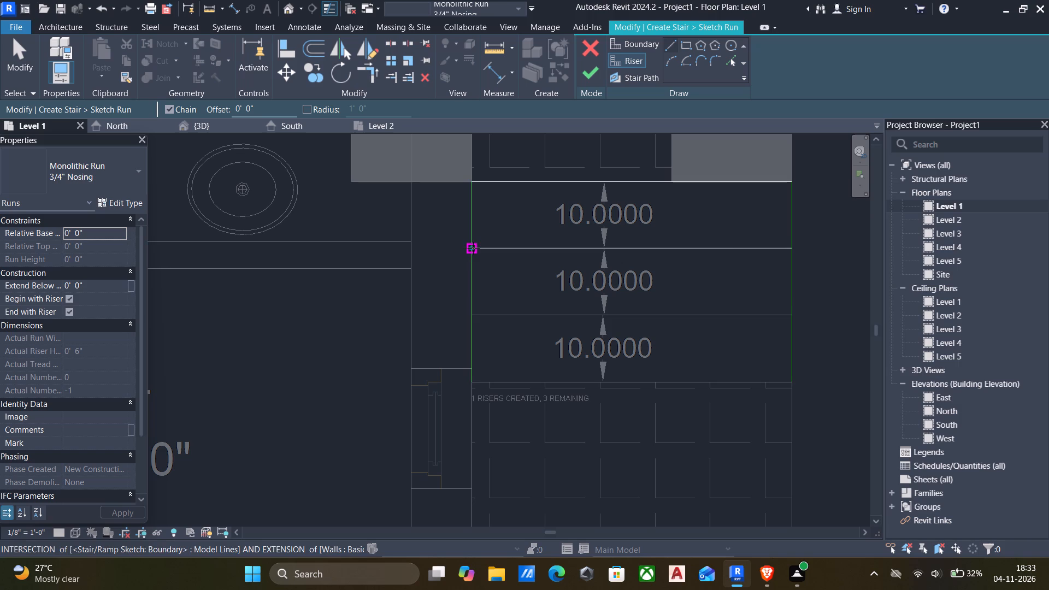
left_click(474, 252)
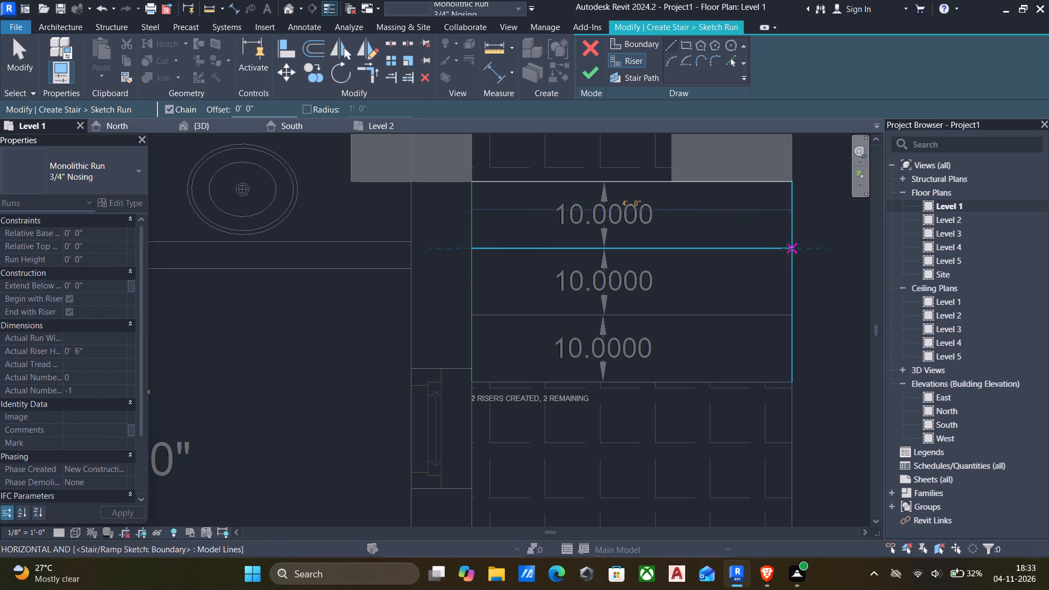
left_click(790, 249)
key("Escape")
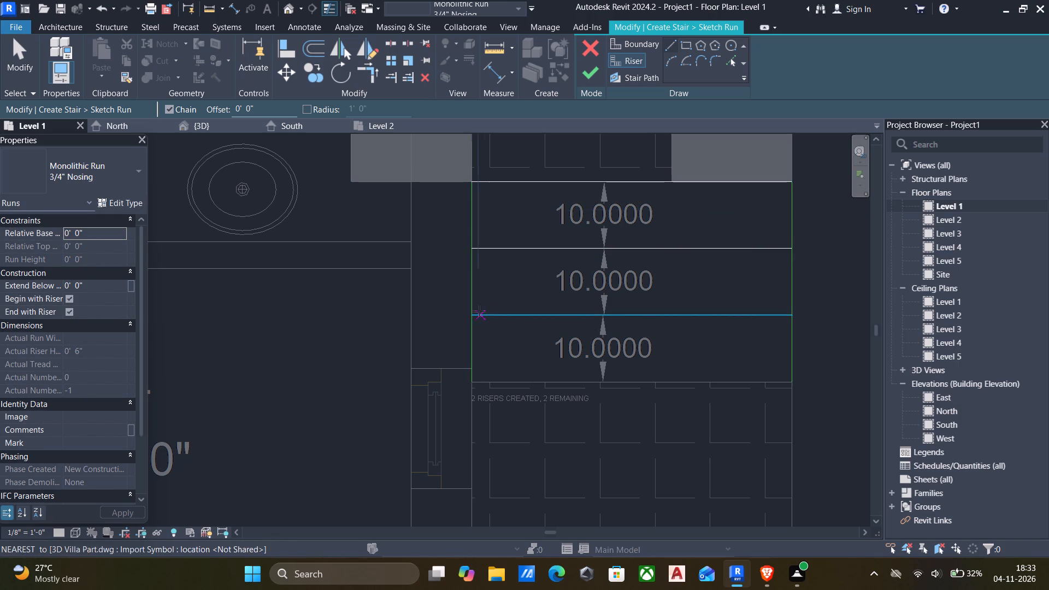
left_click(474, 312)
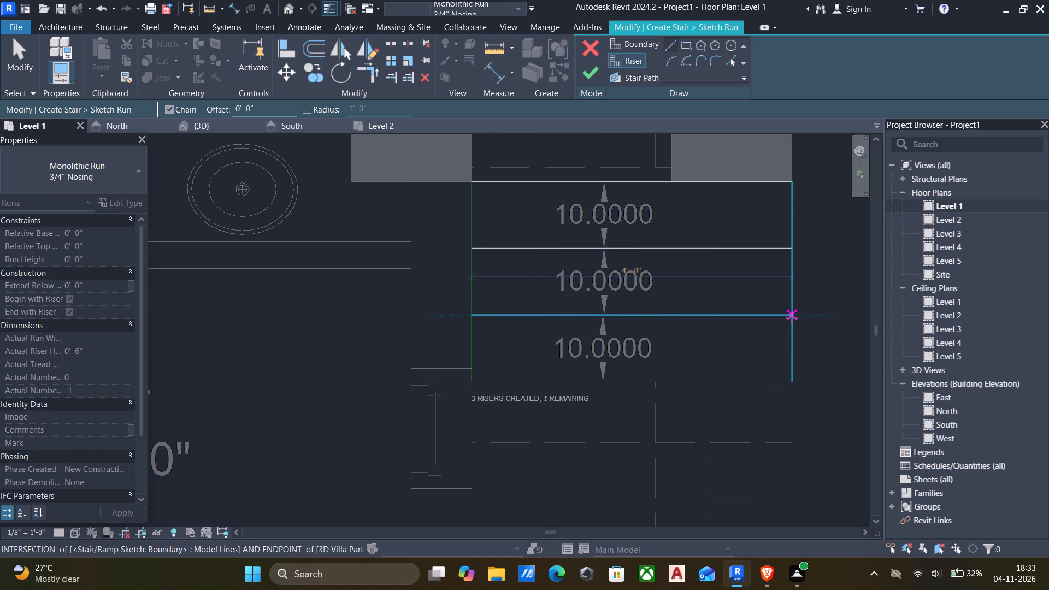
left_click(792, 318)
key("Escape")
left_click(473, 383)
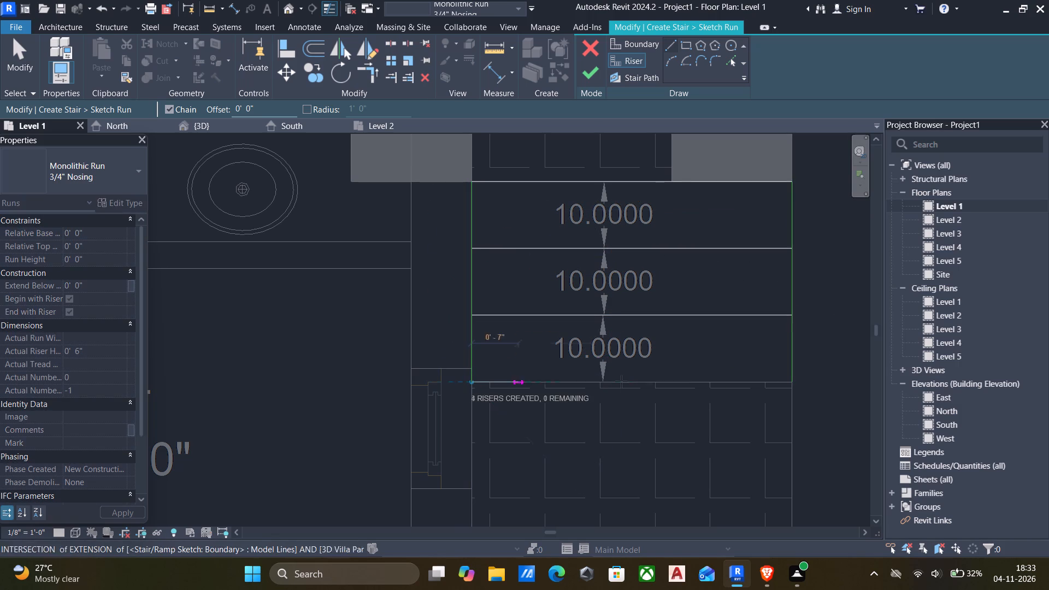
left_click(790, 384)
key("Escape")
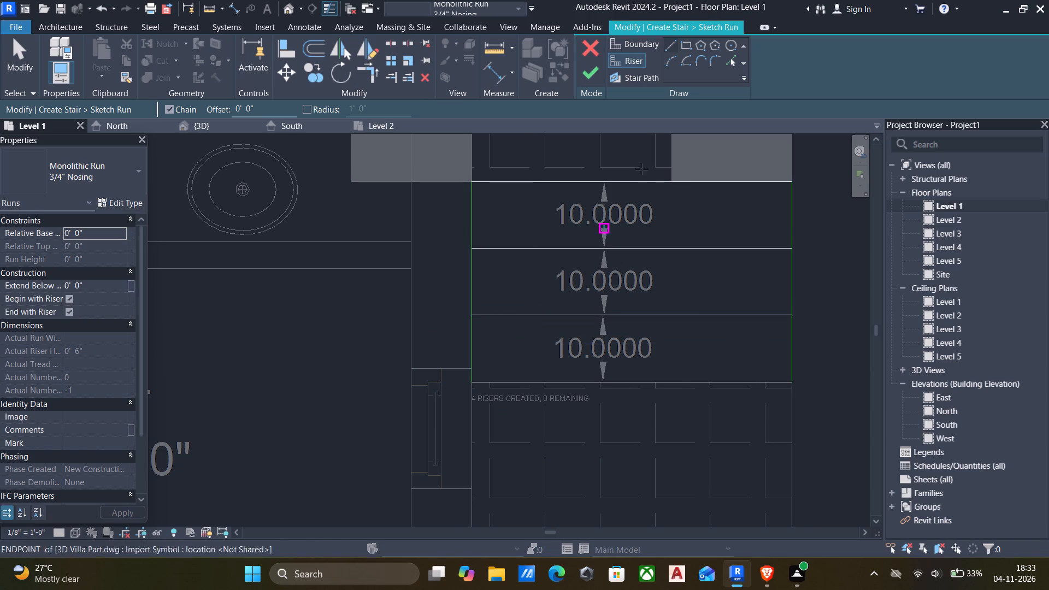
left_click(592, 72)
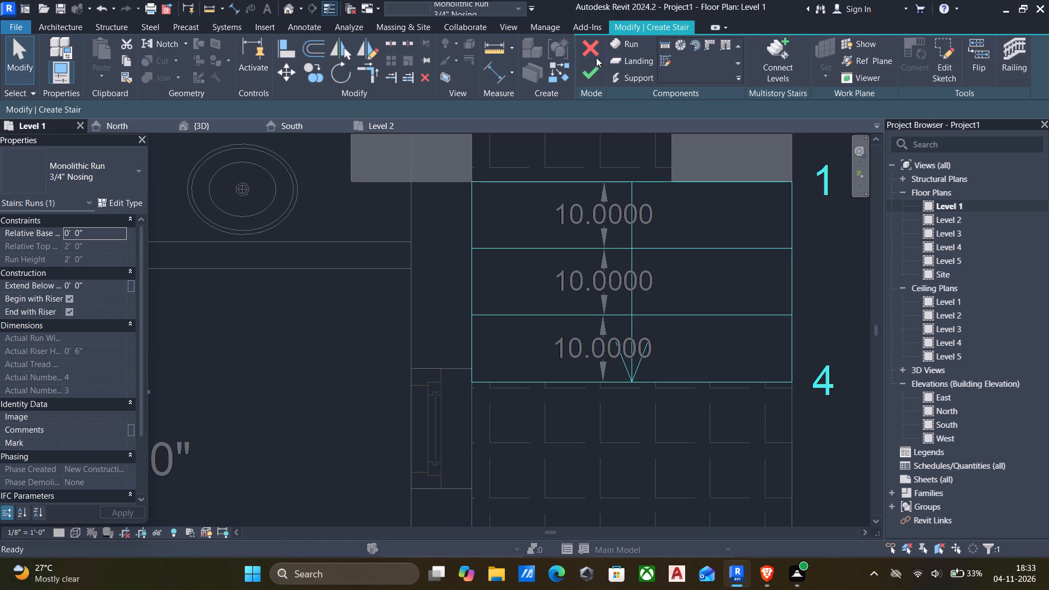
left_click(592, 68)
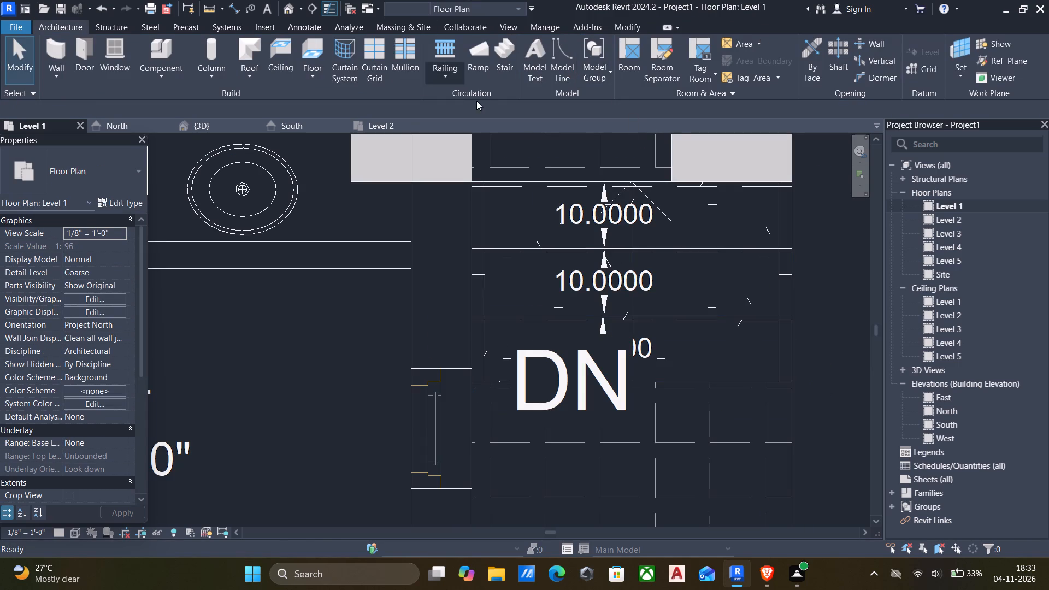
In the 3D view, delete the railings on both sides of the new parking-side stair.
left_click(287, 11)
scroll(540, 259, "down", 2)
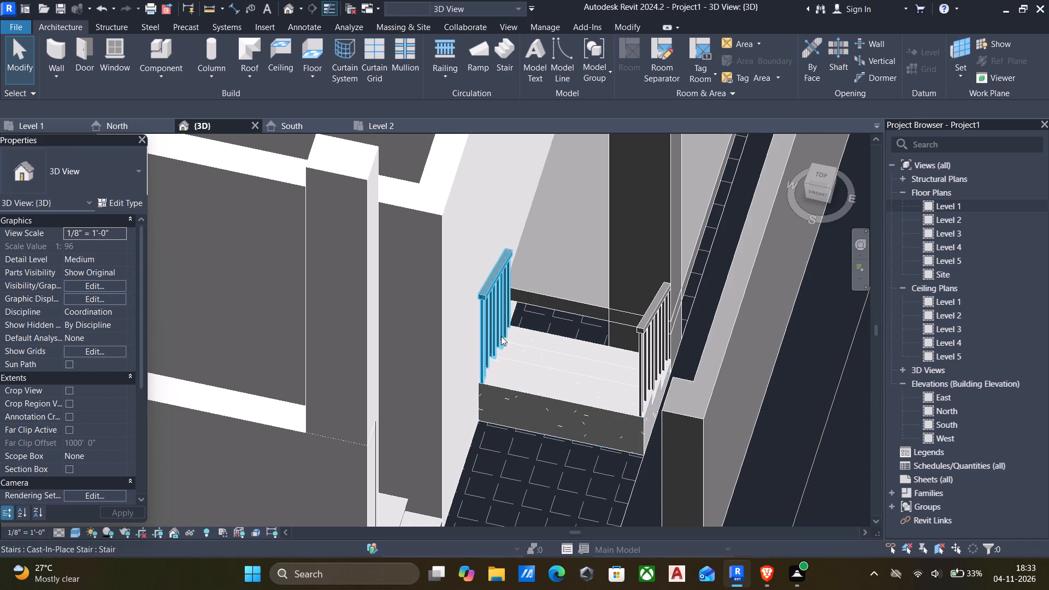
left_click(499, 311)
key("Delete")
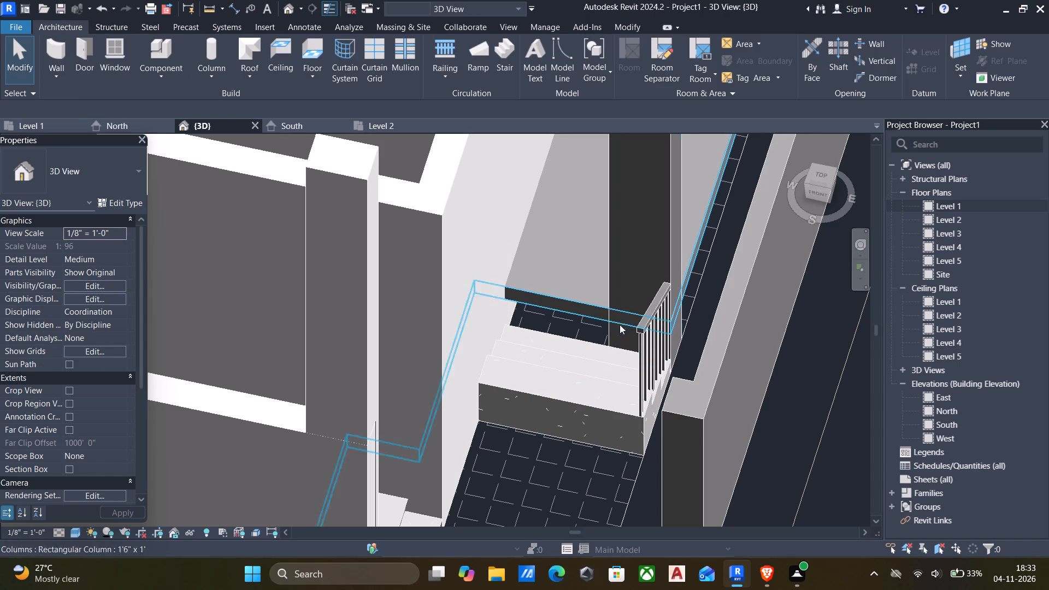
left_click(640, 325)
key("Delete")
Edit the parking-side stair, flip its run so it climbs toward the Level 2 floor edge, check it in 3D and finish editing.
left_click(590, 407)
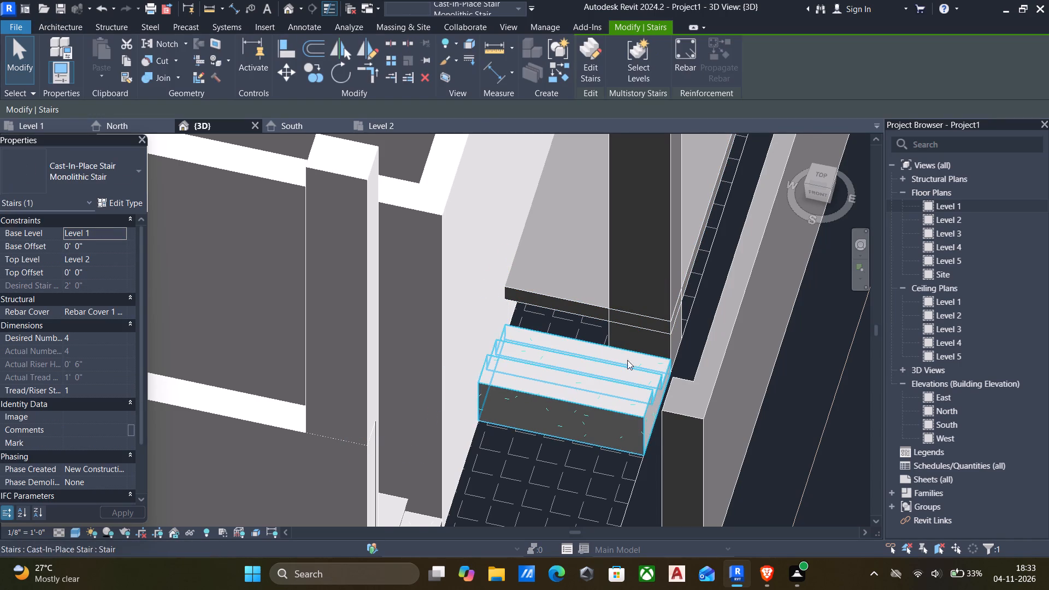
left_click(593, 57)
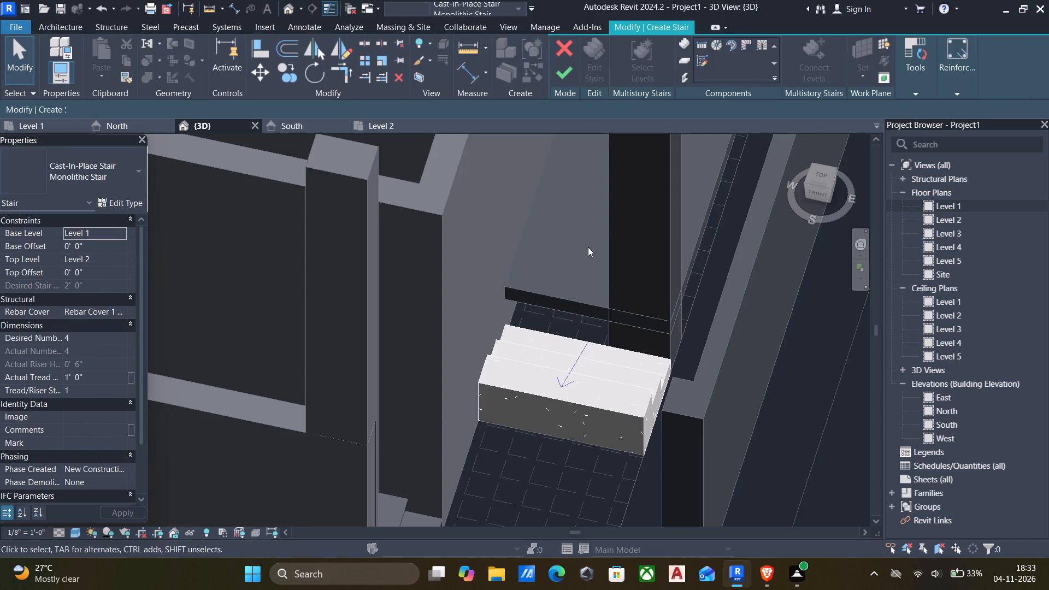
left_click(576, 402)
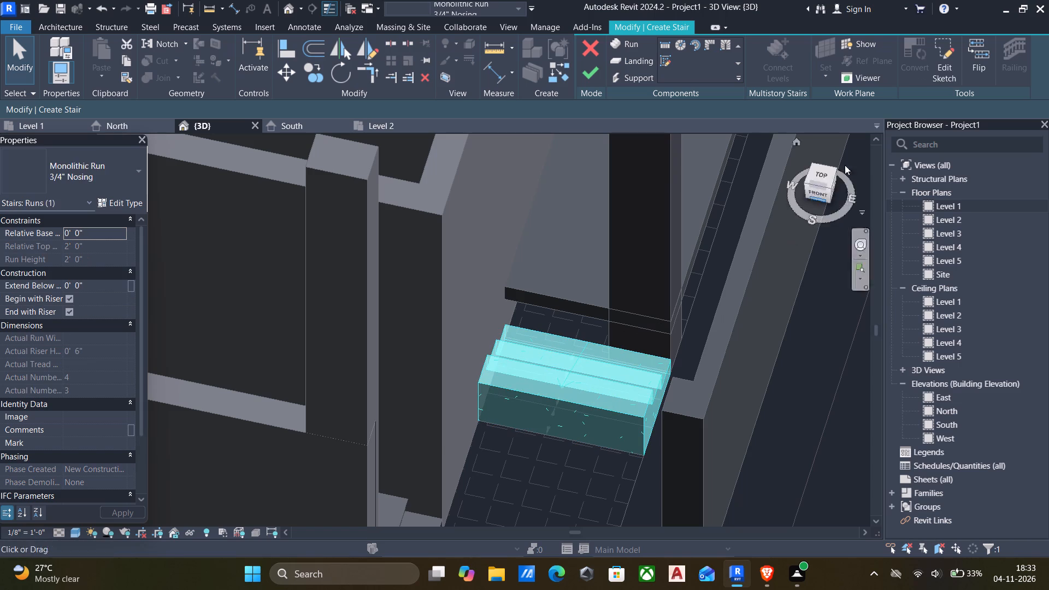
left_click(971, 51)
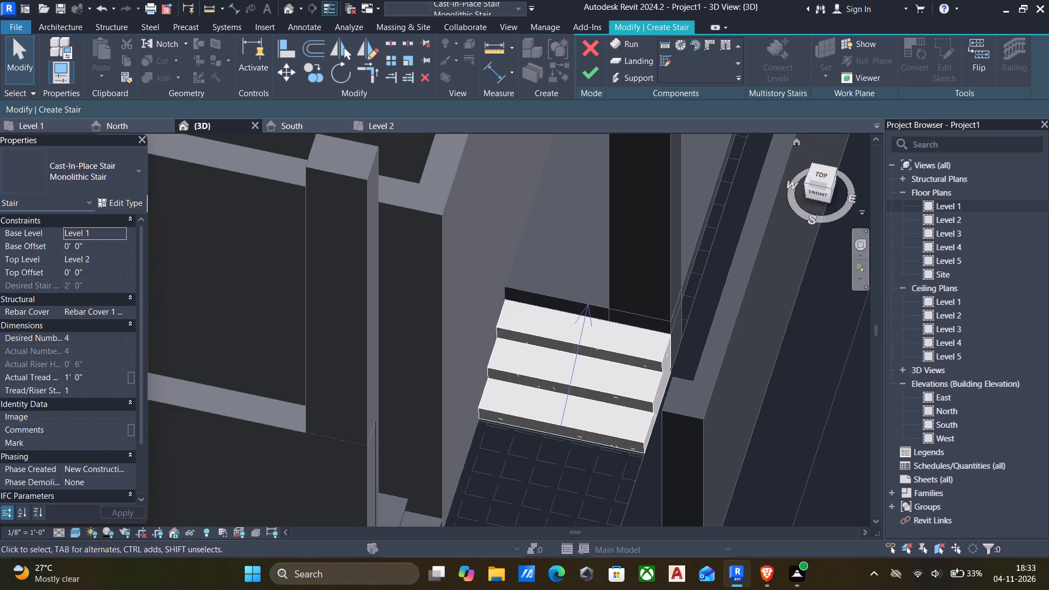
key("Escape")
scroll(709, 217, "down", 6)
middle_click_drag(695, 228, 573, 222, "shift")
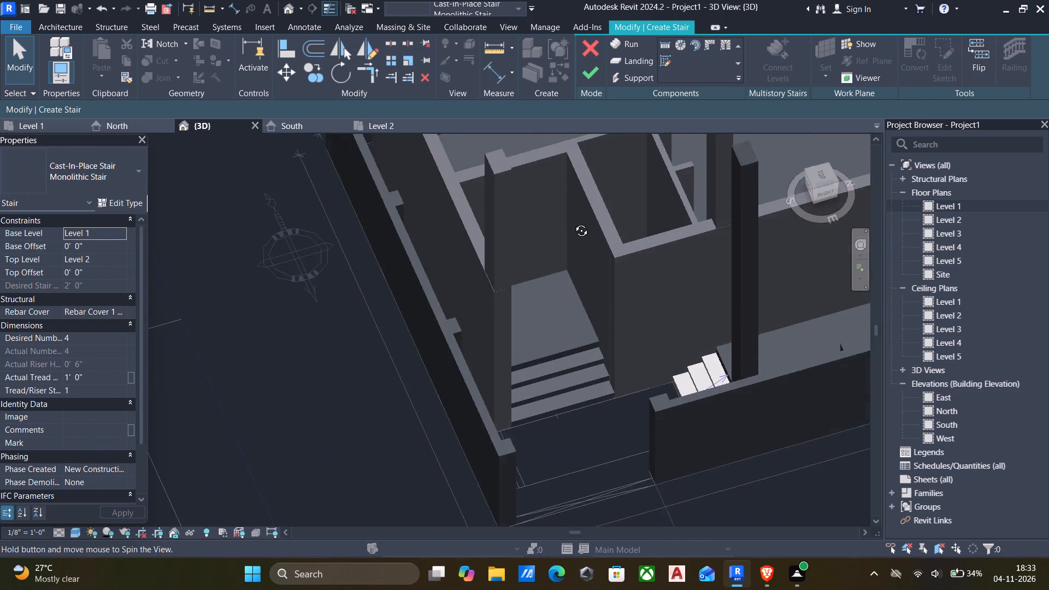
middle_click_drag(573, 222, 577, 258, "shift")
scroll(683, 328, "up", 5)
scroll(689, 339, "down", 6)
middle_click_drag(690, 339, 752, 272)
scroll(738, 297, "up", 7)
scroll(686, 317, "down", 3)
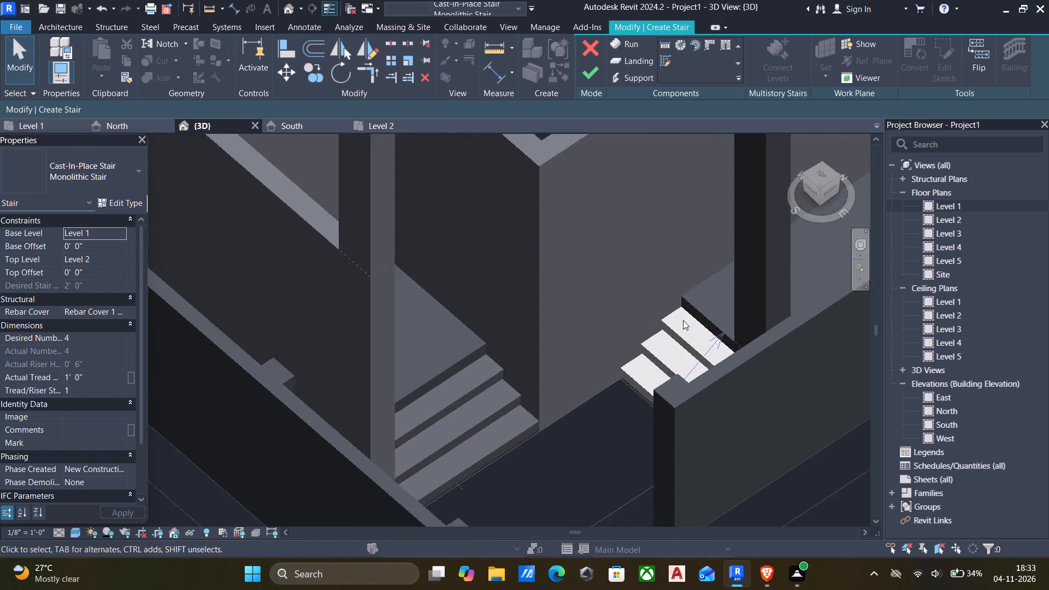
scroll(683, 320, "down", 3)
scroll(682, 321, "up", 14)
scroll(714, 311, "up", 7)
scroll(716, 317, "down", 8)
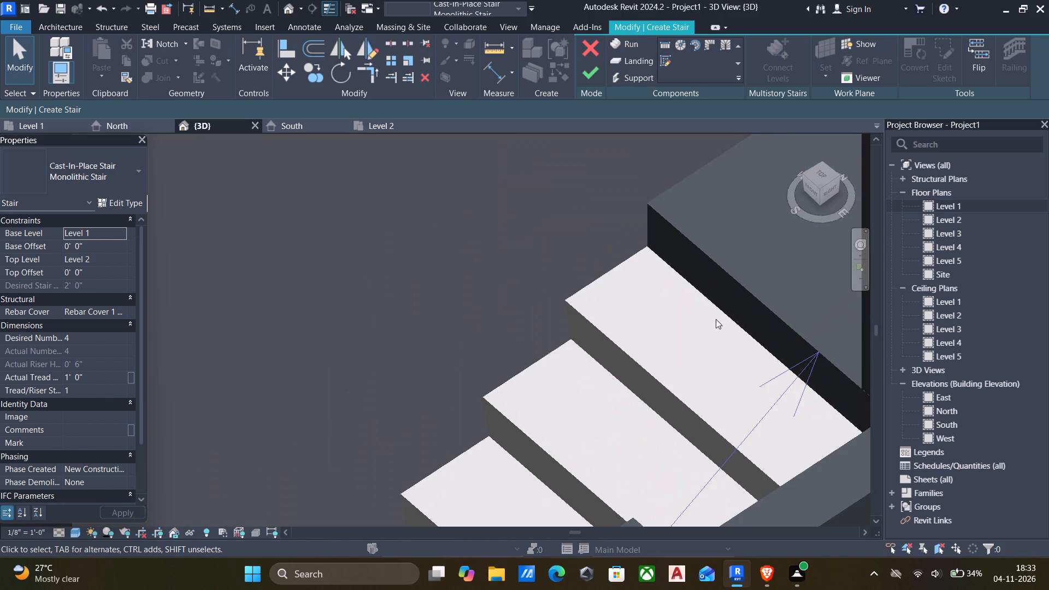
left_click(593, 74)
Examine the finished parking-side stair, the entrance steps and the compound wall around the villa in 3D.
scroll(632, 194, "down", 3)
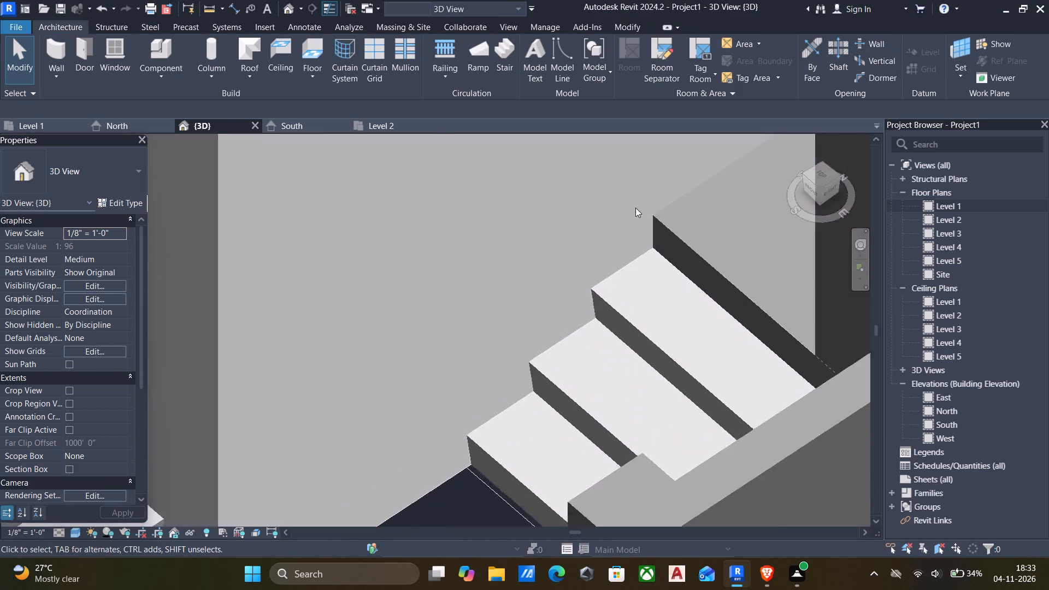
scroll(635, 208, "down", 12)
middle_click_drag(645, 251, 756, 351, "shift")
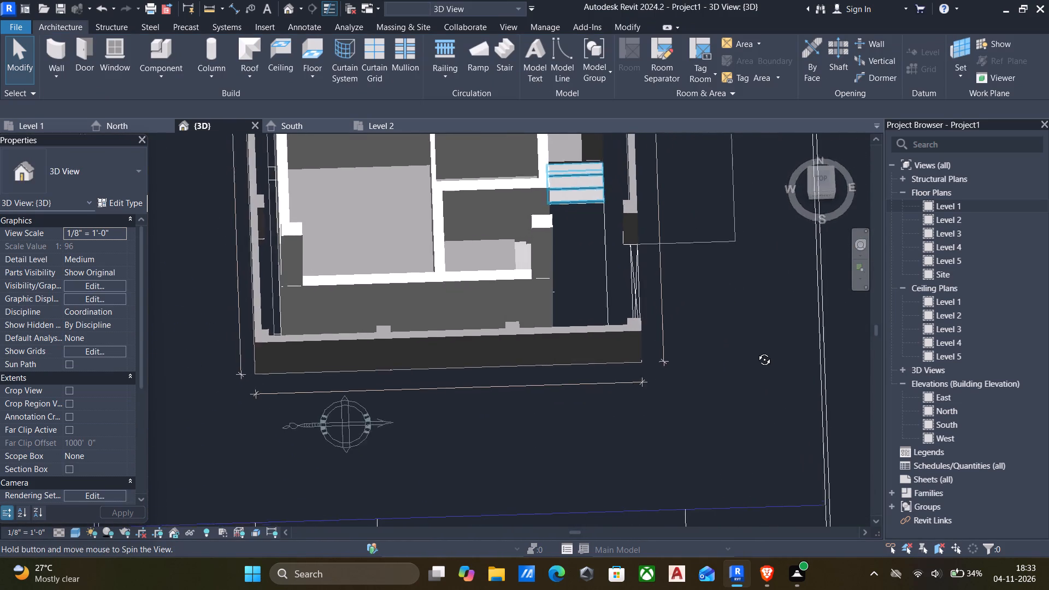
middle_click_drag(756, 351, 527, 267, "shift")
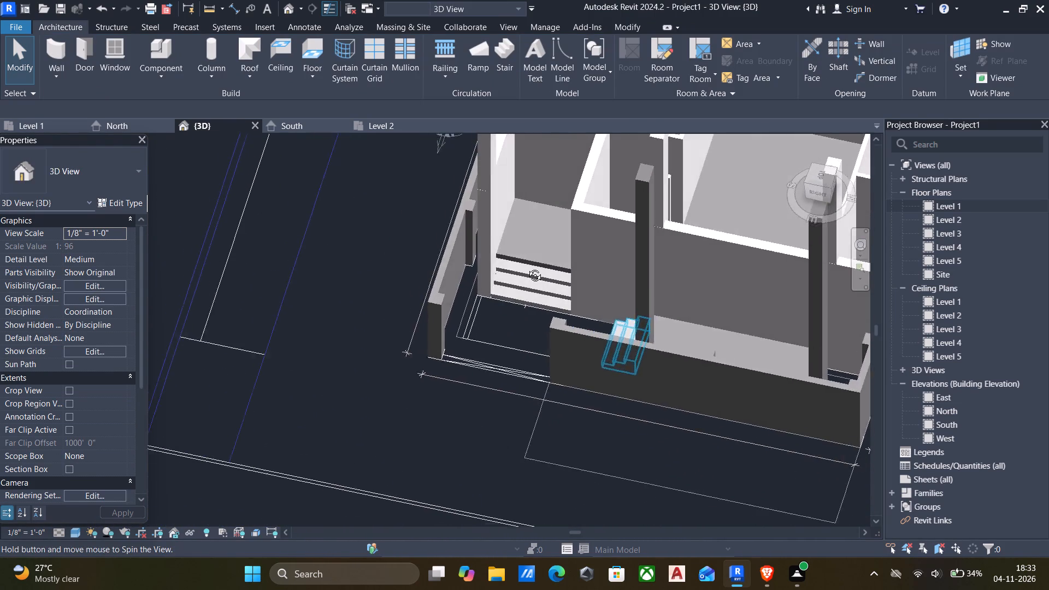
middle_click_drag(527, 267, 574, 141, "shift")
scroll(449, 344, "down", 3)
middle_click_drag(462, 348, 507, 344, "shift")
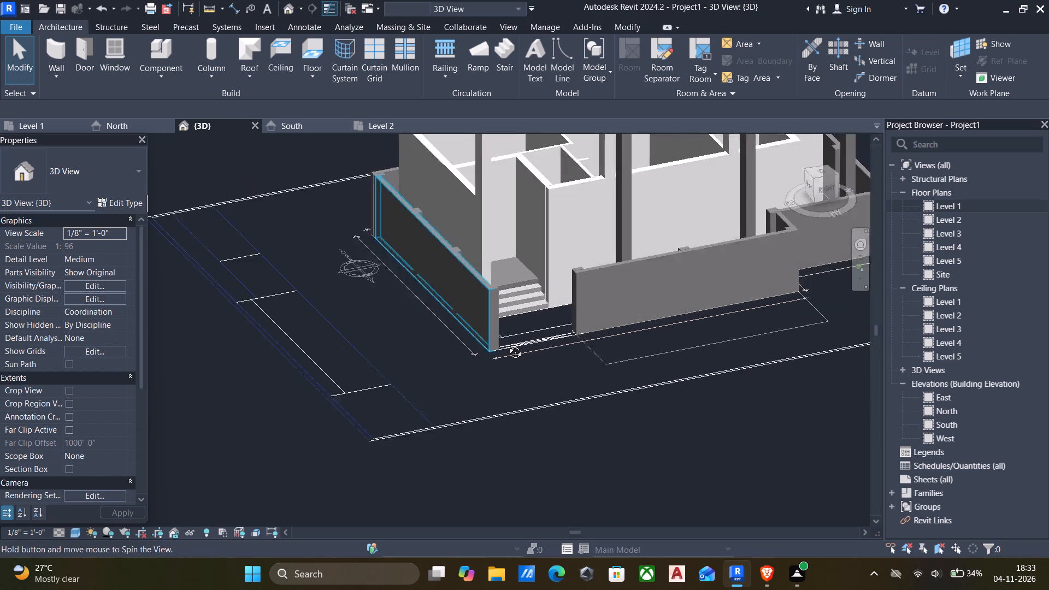
middle_click_drag(507, 344, 451, 296, "shift")
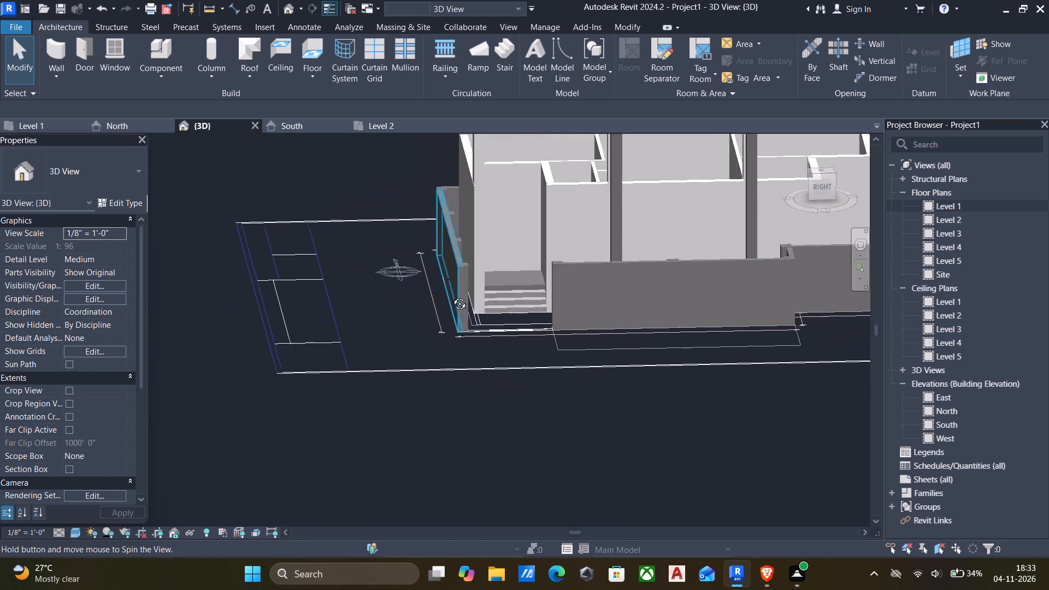
Examine the villa in 3D from several sides, including the entrance steps, parking-side steps, walls and columns.
middle_click_drag(451, 296, 461, 354, "shift")
scroll(499, 346, "down", 5)
middle_click_drag(499, 346, 408, 388)
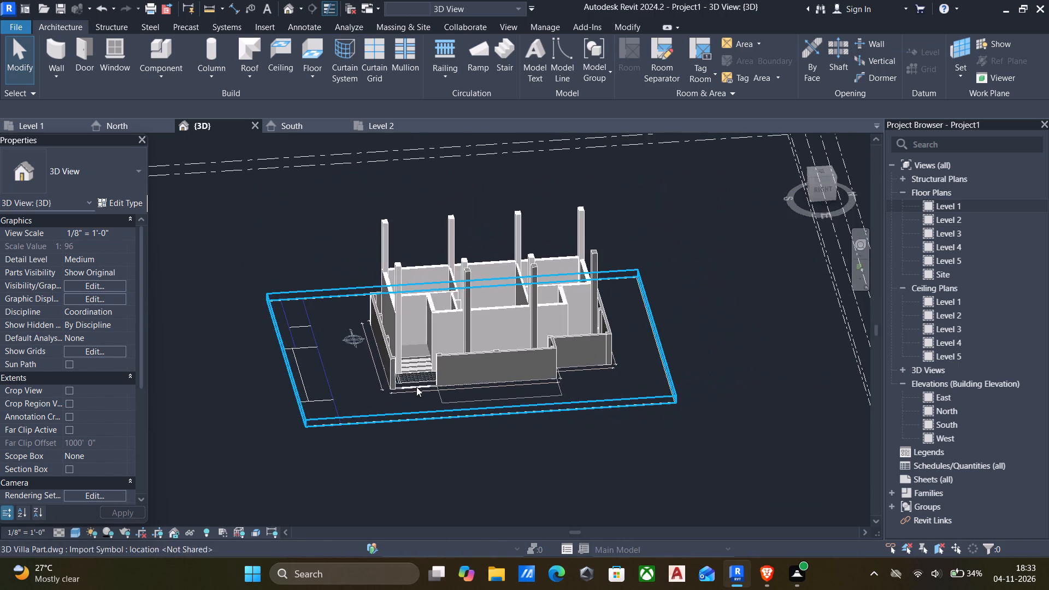
middle_click_drag(430, 383, 491, 438, "shift")
scroll(498, 343, "up", 6)
scroll(501, 342, "down", 6)
middle_click_drag(511, 347, 580, 362)
middle_click_drag(529, 356, 549, 369, "shift")
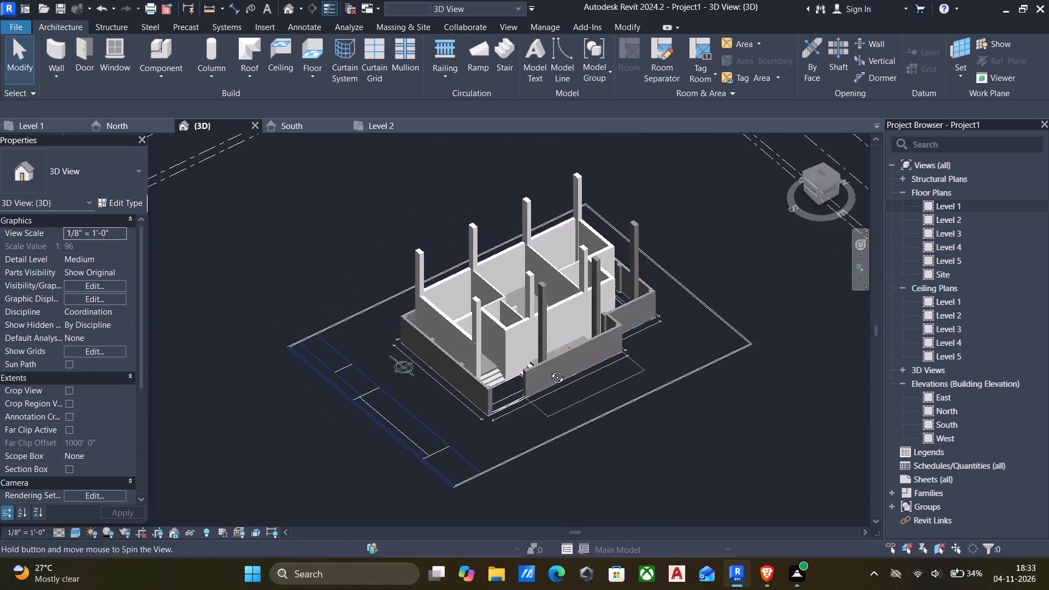
middle_click_drag(549, 369, 567, 373, "shift")
scroll(562, 344, "up", 6)
scroll(540, 331, "down", 3)
middle_click_drag(541, 335, 517, 396)
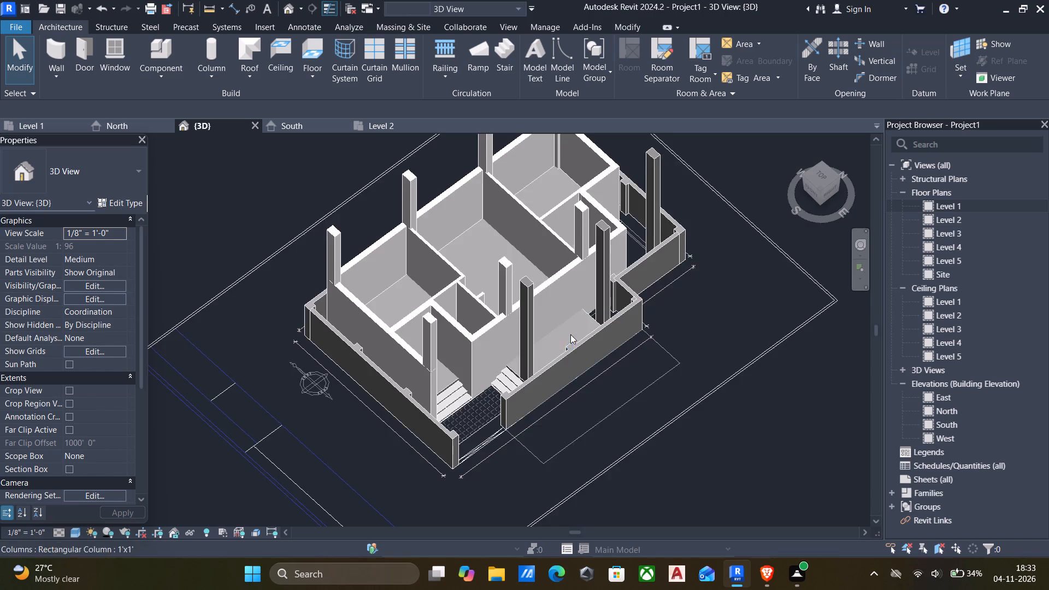
scroll(570, 334, "up", 6)
scroll(613, 329, "down", 2)
middle_click_drag(612, 329, 484, 361, "shift")
scroll(492, 365, "down", 1, "shift")
middle_click_drag(511, 365, 541, 286)
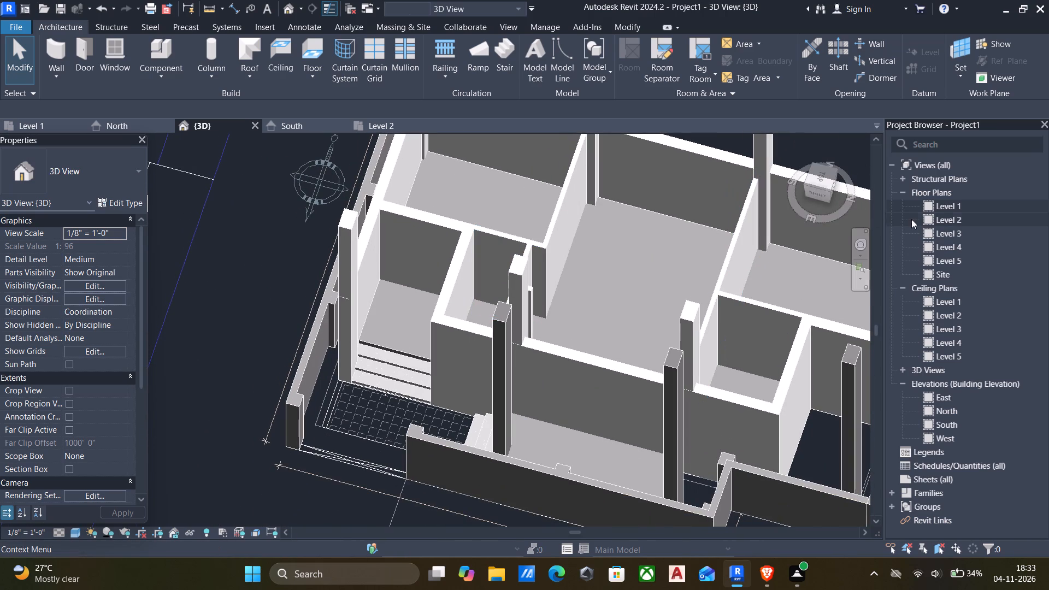
Open the Level 1 floor plan and examine the CAD layout around the parking-side passage, kitchen, verandah and G.Bed.
double_click(930, 206)
scroll(776, 264, "down", 5)
middle_click_drag(770, 274, 704, 375)
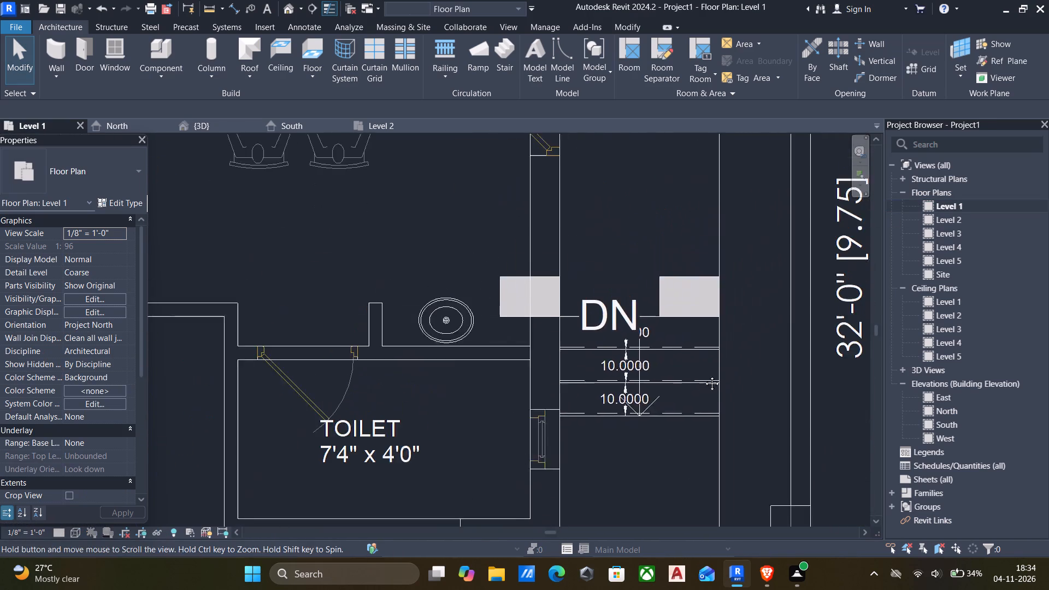
middle_click_drag(704, 375, 704, 376)
scroll(711, 331, "down", 8)
middle_click_drag(692, 296, 645, 404)
scroll(633, 255, "up", 4)
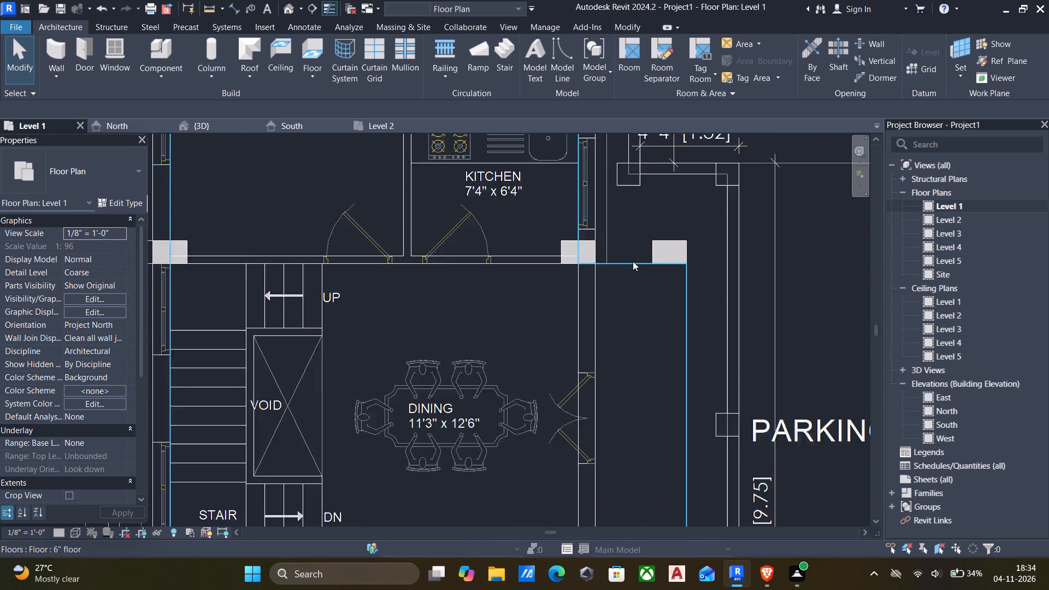
scroll(633, 261, "down", 6)
middle_click_drag(629, 270, 621, 343)
scroll(606, 292, "up", 6)
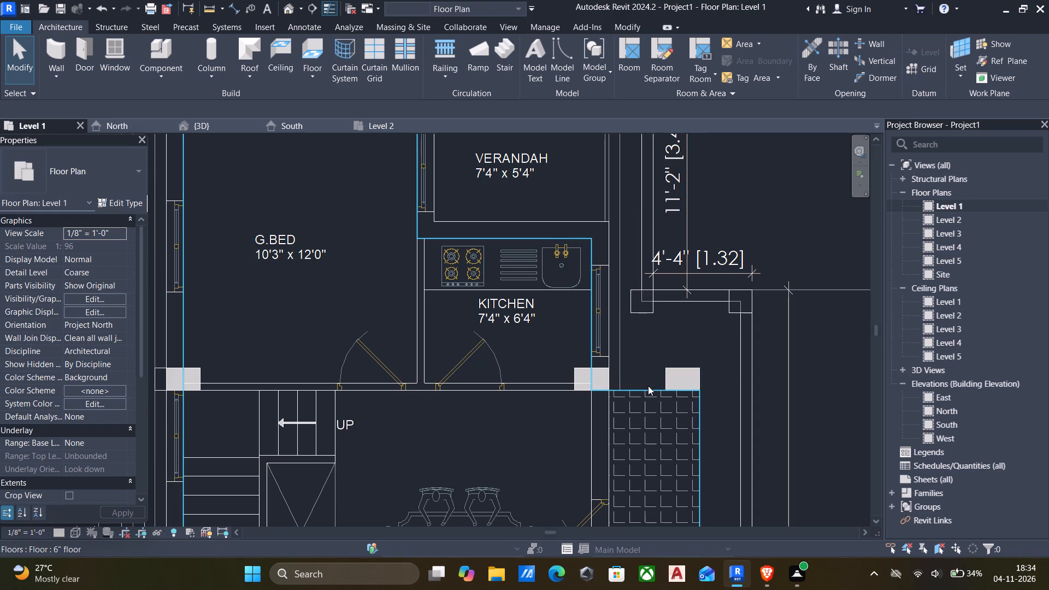
scroll(649, 368, "down", 7)
scroll(622, 296, "up", 3)
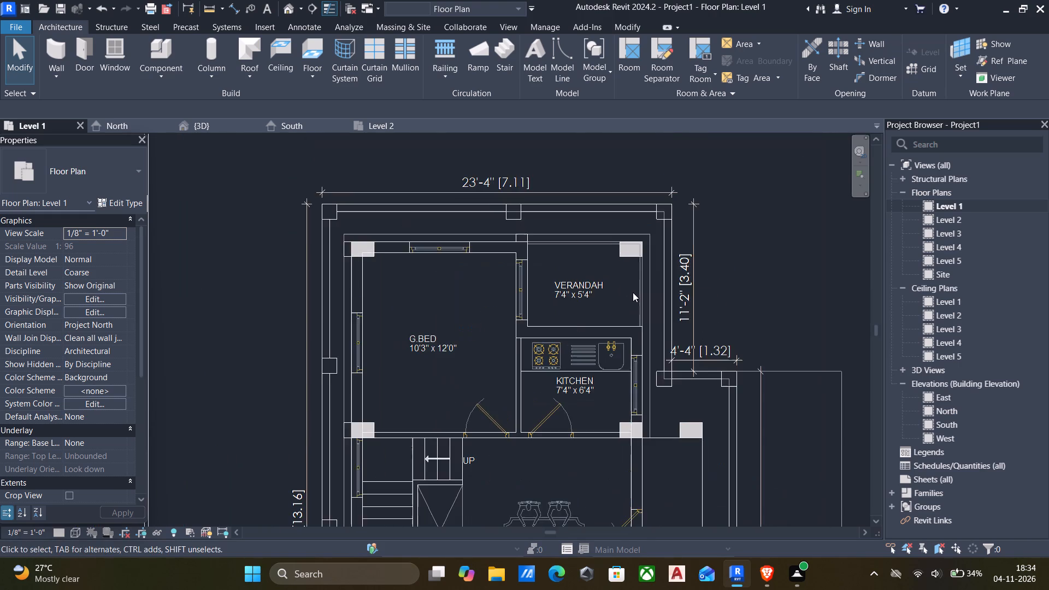
scroll(633, 292, "up", 2)
scroll(543, 272, "down", 6)
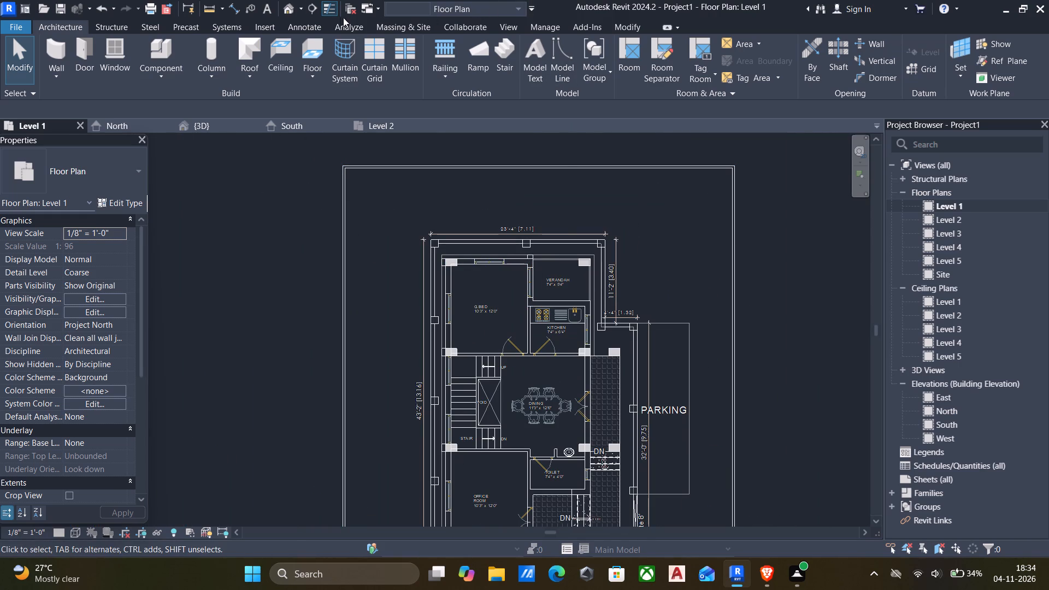
Return to the 3D view and examine the room walls, columns and compound wall from above and around the villa.
left_click(289, 7)
scroll(481, 124, "down", 6)
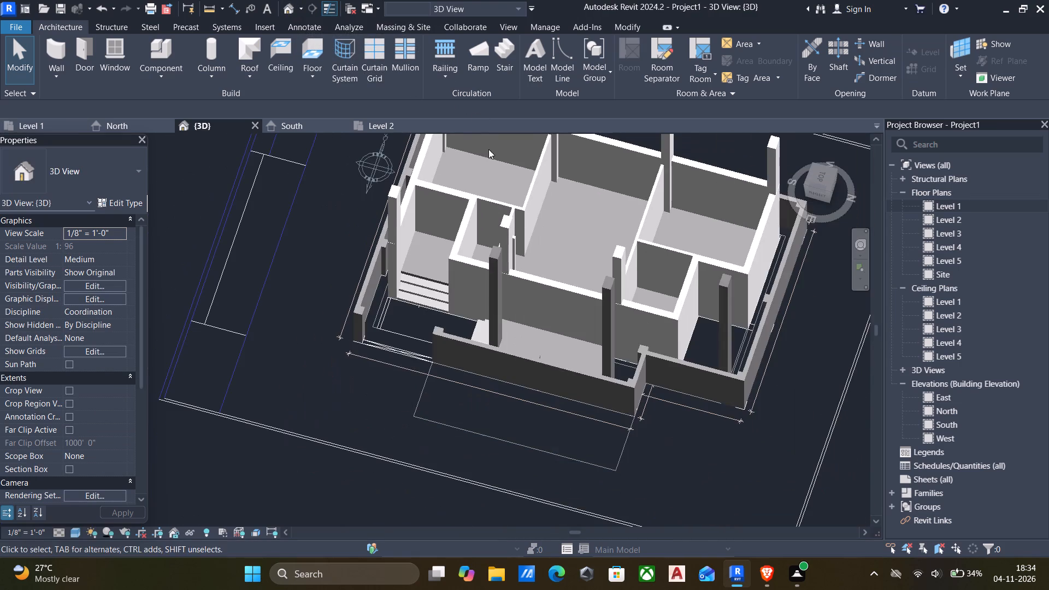
scroll(497, 156, "down", 1, "shift")
middle_click_drag(527, 205, 602, 175, "shift")
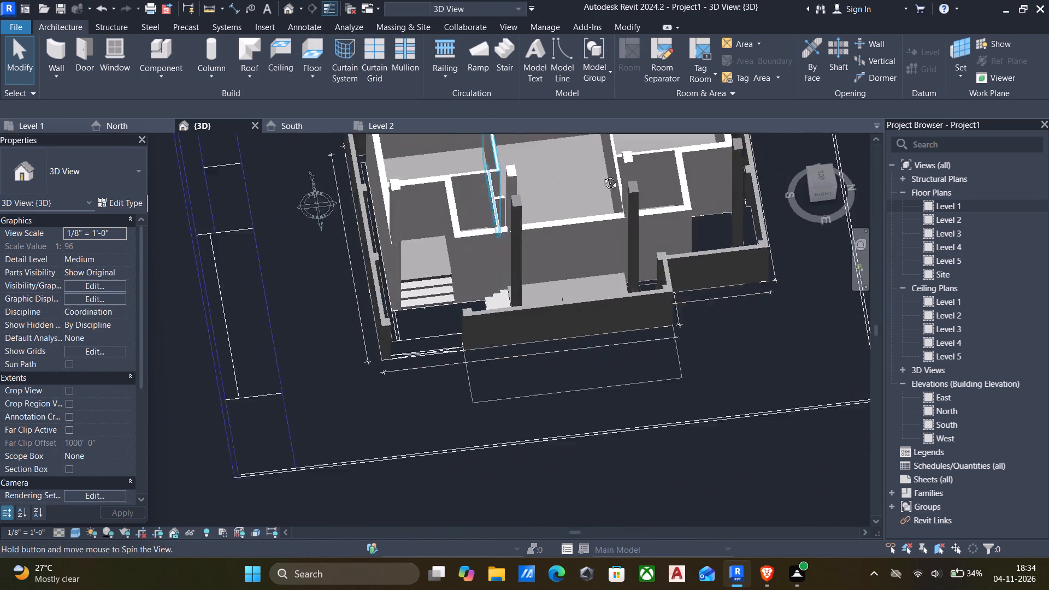
middle_click_drag(602, 175, 479, 237, "shift")
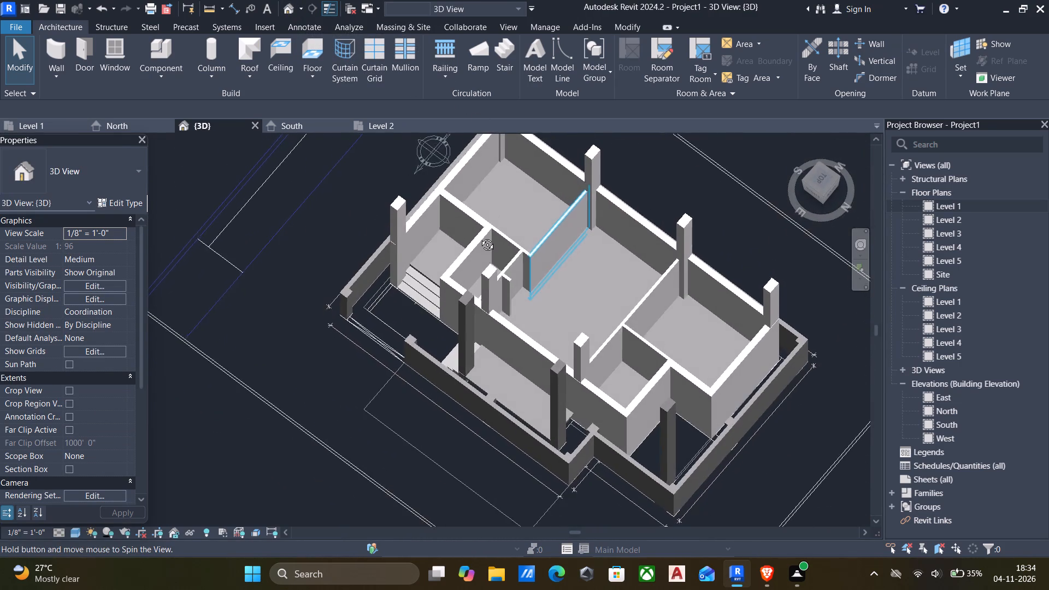
middle_click_drag(479, 237, 611, 221, "shift")
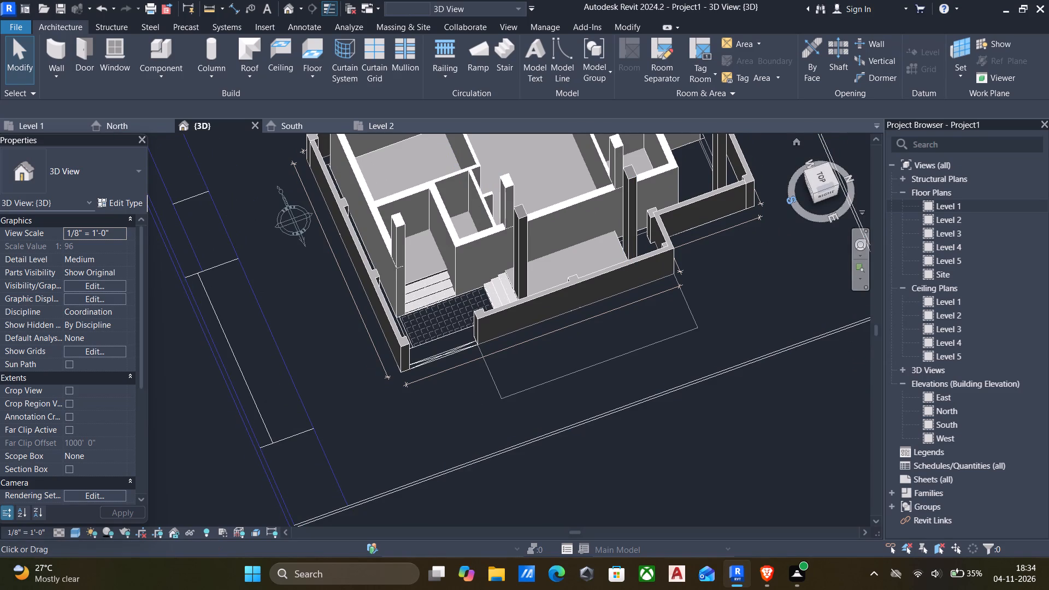
scroll(715, 207, "down", 4)
middle_click_drag(716, 209, 751, 233)
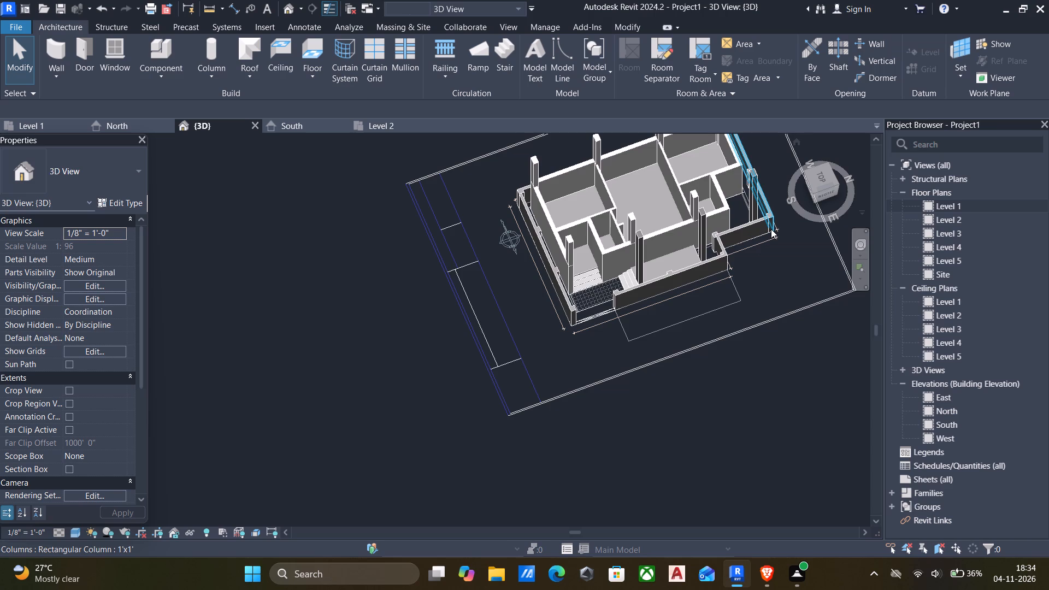
scroll(656, 224, "down", 1)
middle_click_drag(656, 225, 570, 267)
scroll(591, 239, "up", 5)
scroll(618, 235, "down", 2)
middle_click_drag(611, 245, 607, 266)
scroll(658, 269, "up", 5)
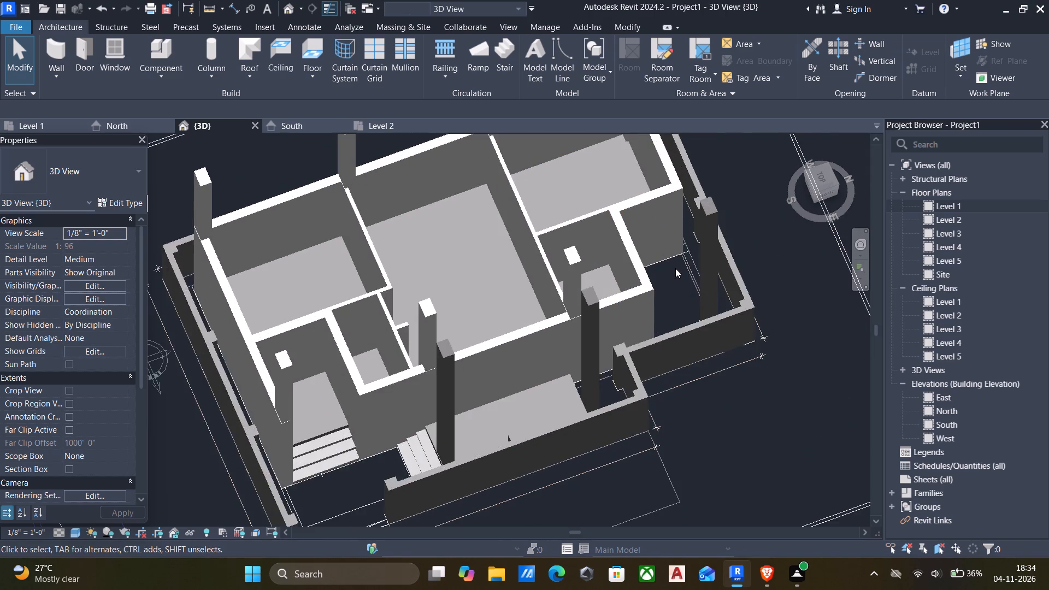
scroll(675, 268, "down", 5)
middle_click_drag(675, 268, 678, 213, "shift")
middle_click_drag(652, 255, 696, 278, "shift")
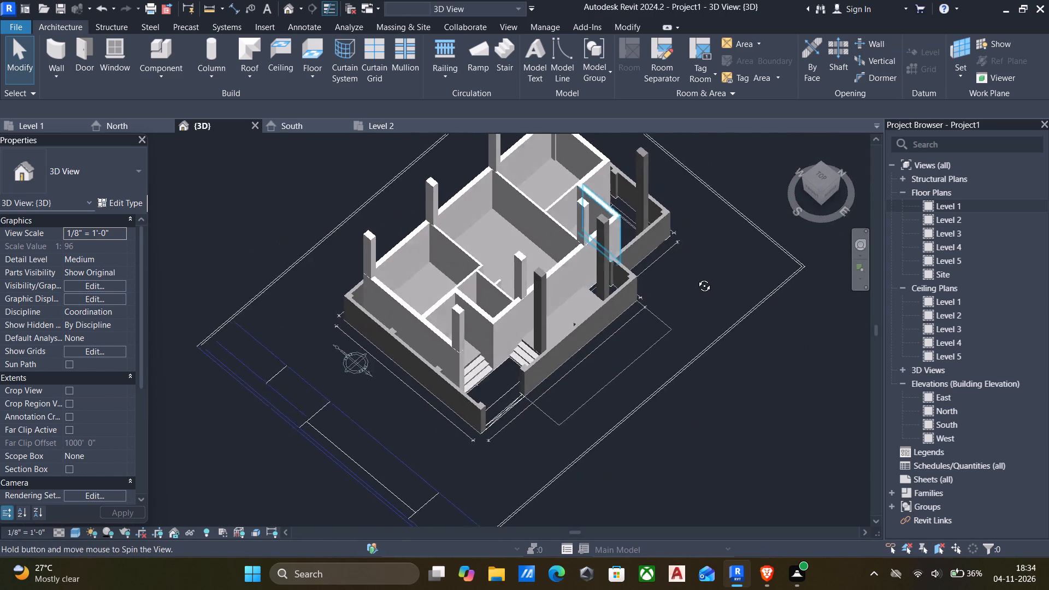
middle_click_drag(696, 278, 576, 287, "shift")
middle_click_drag(574, 288, 637, 279, "shift")
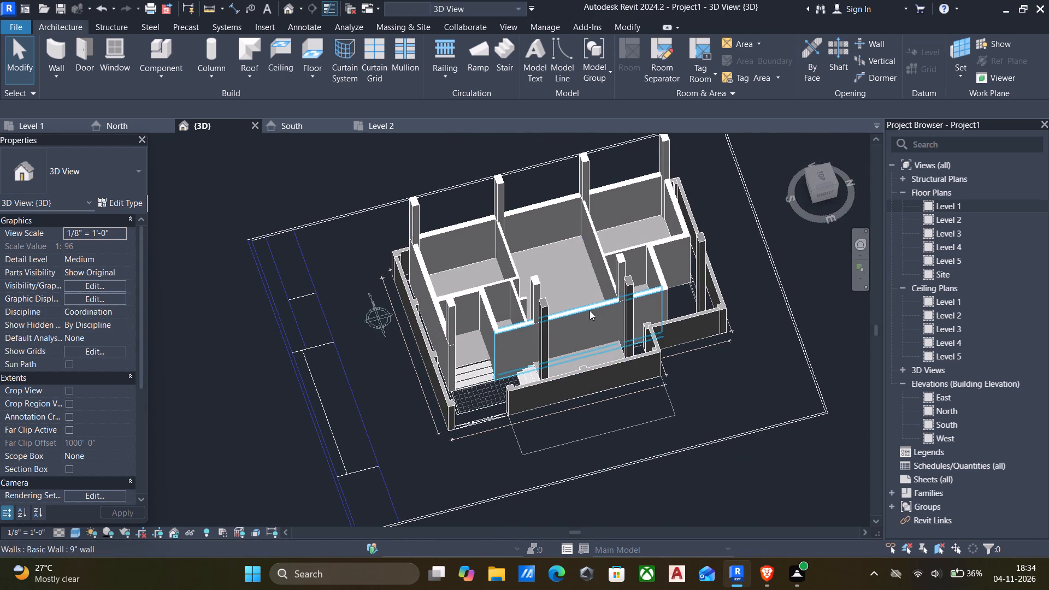
Examine the entrance steps and the parking-side steps up close in 3D, where they meet the 6" floor.
scroll(615, 344, "down", 1)
middle_click_drag(620, 351, 659, 345)
scroll(532, 365, "up", 7)
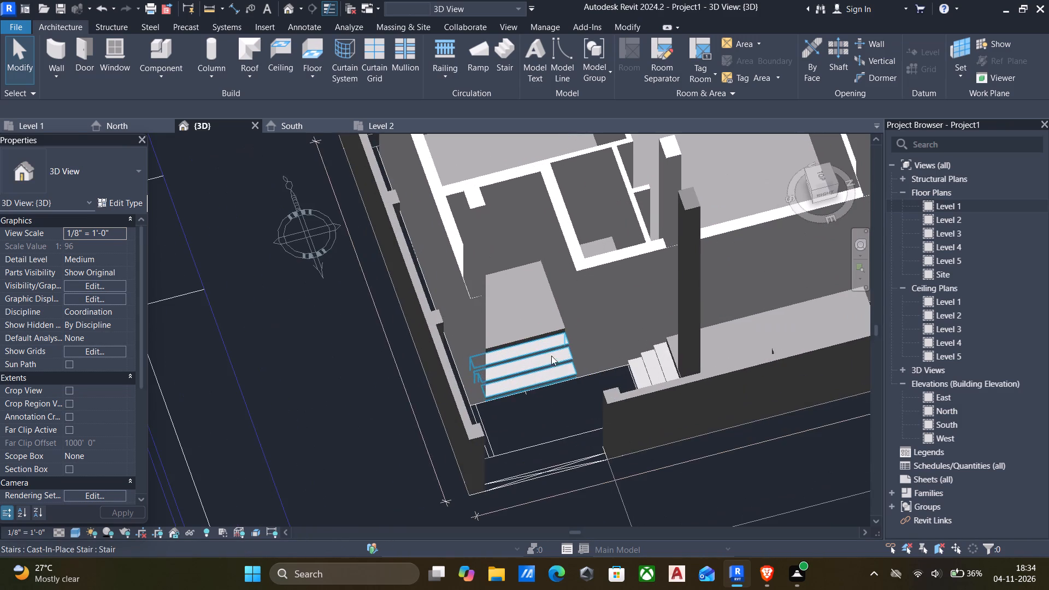
scroll(520, 336, "down", 3)
middle_click_drag(528, 341, 439, 280, "shift")
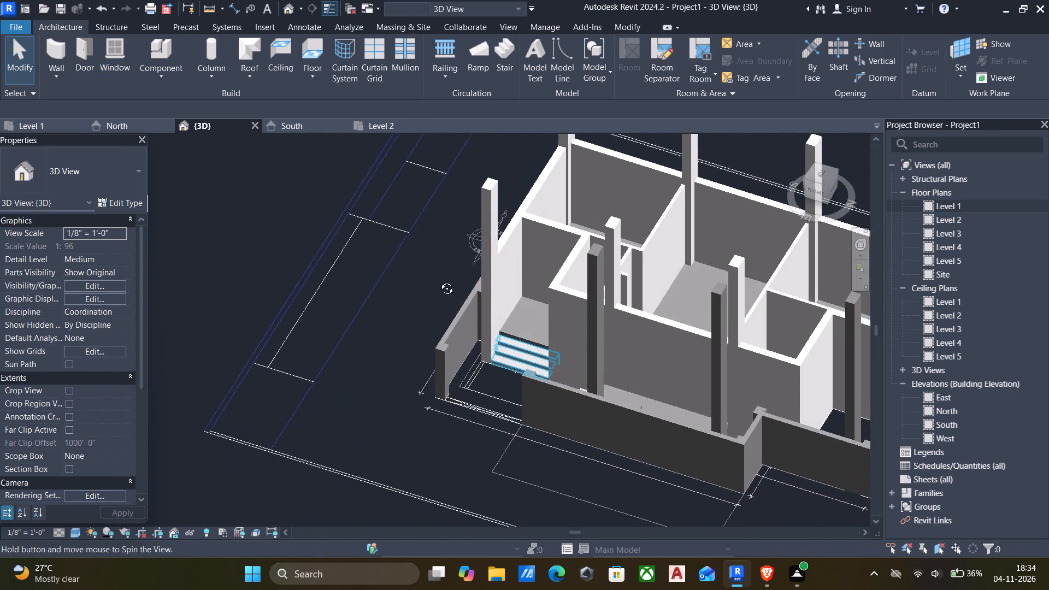
middle_click_drag(439, 280, 685, 265, "shift")
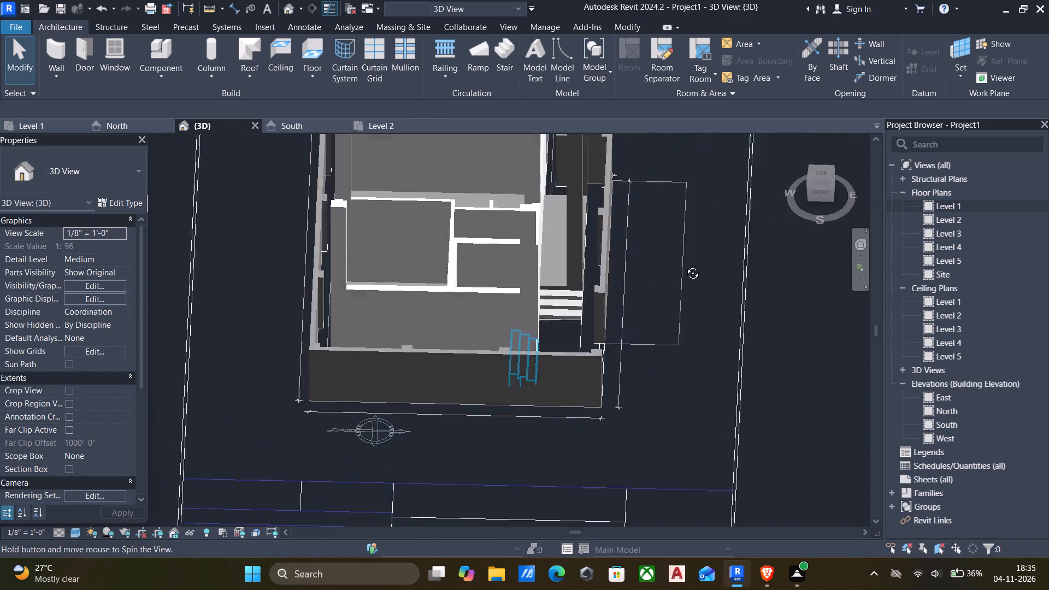
middle_click_drag(685, 265, 440, 298, "shift")
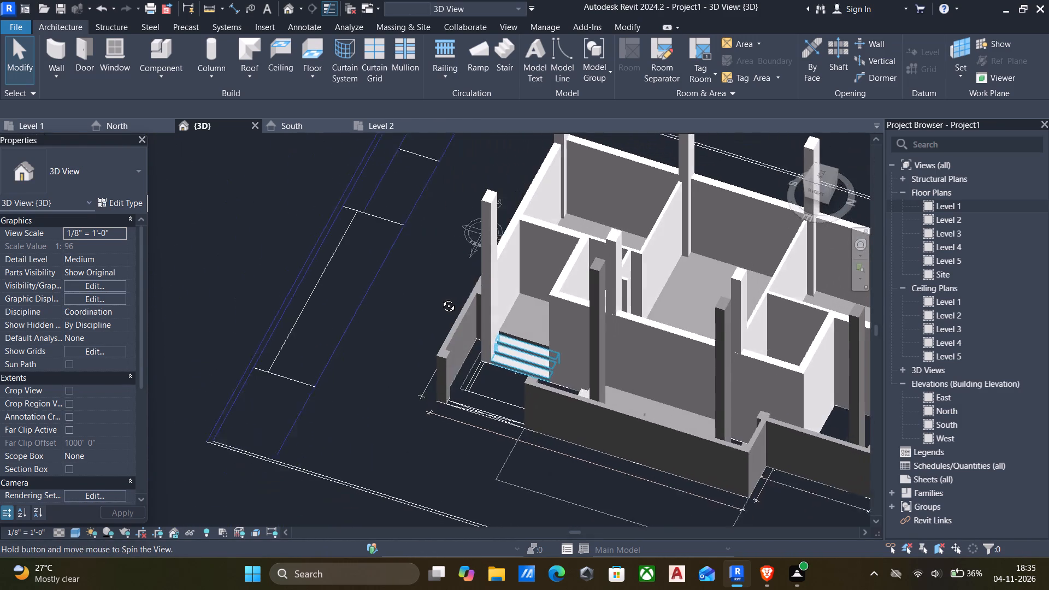
middle_click_drag(440, 298, 572, 322, "shift")
scroll(589, 320, "up", 5)
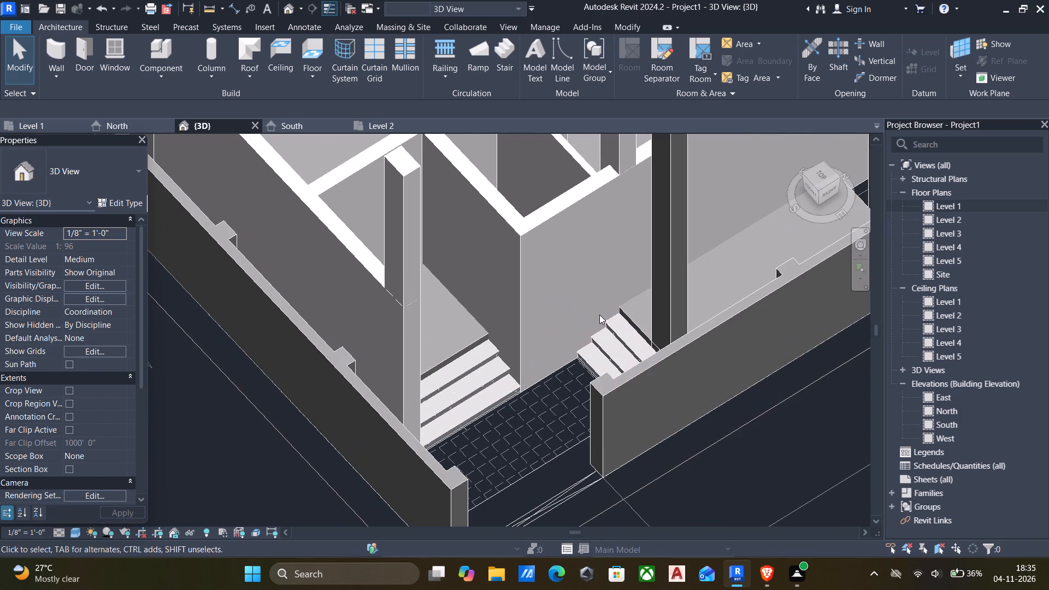
scroll(524, 328, "down", 2)
middle_click_drag(517, 340, 611, 349)
scroll(562, 352, "up", 1)
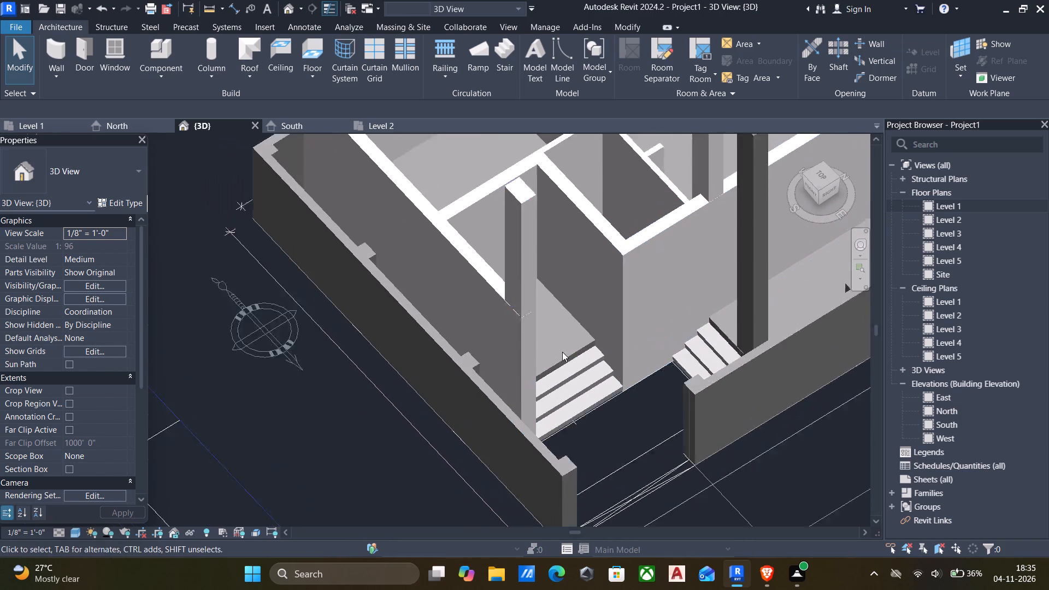
scroll(562, 352, "up", 2)
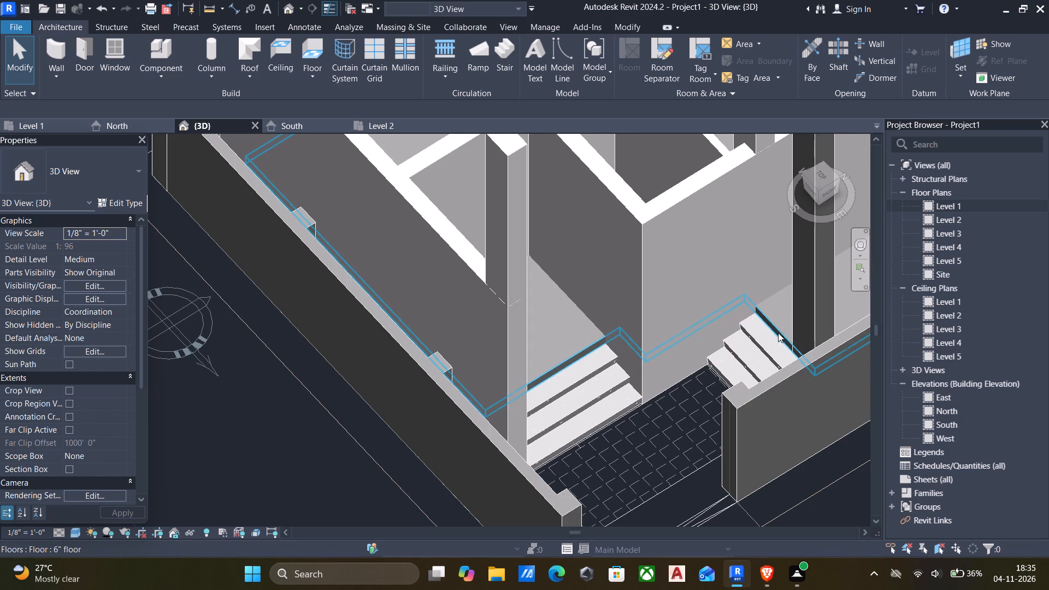
Examine the parking-side floor edge, its columns and the compound wall's stepped corner near the verandah in 3D.
scroll(708, 347, "down", 7)
middle_click_drag(692, 352, 525, 344)
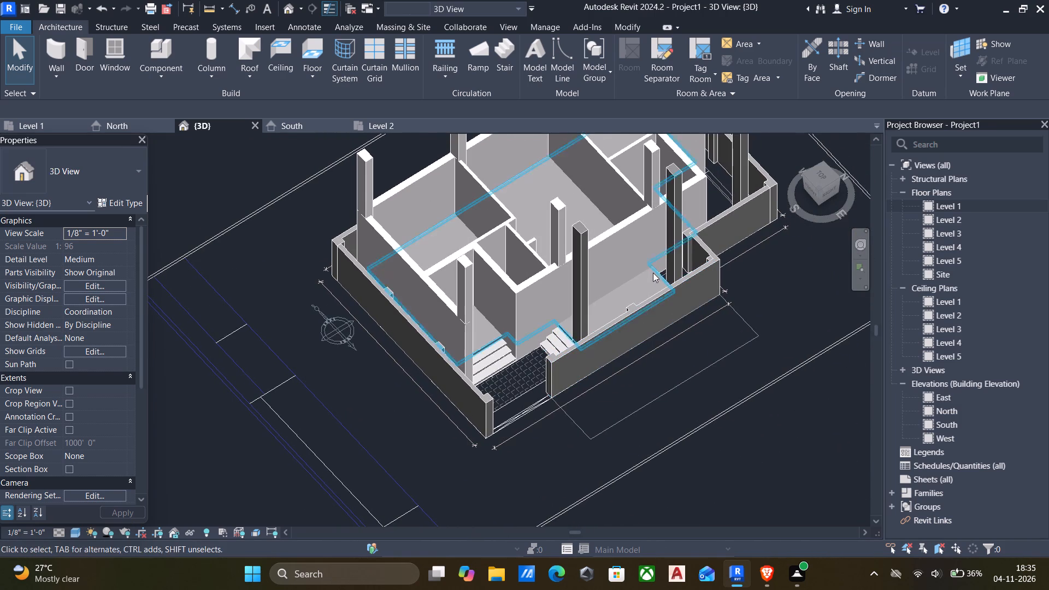
scroll(655, 275, "up", 6)
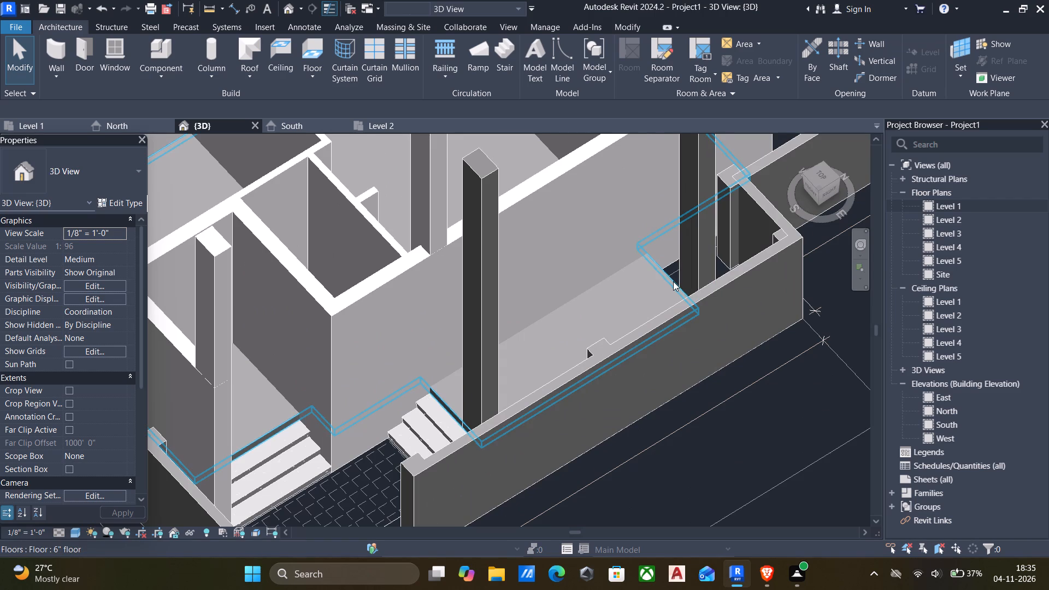
scroll(666, 281, "down", 5)
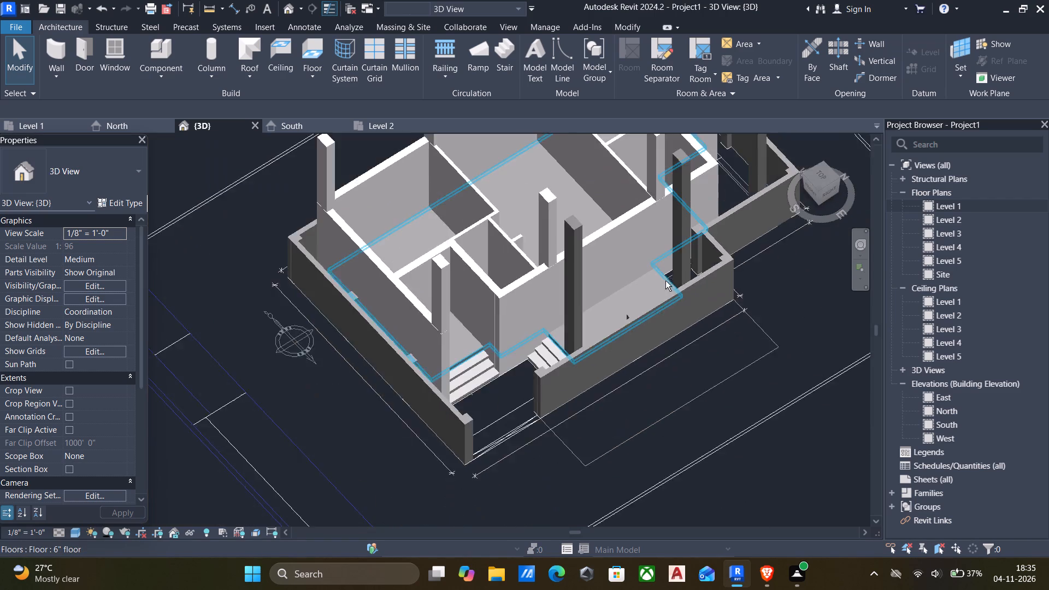
scroll(665, 281, "down", 1)
middle_click_drag(664, 283, 505, 285, "shift")
middle_click_drag(567, 347, 527, 253)
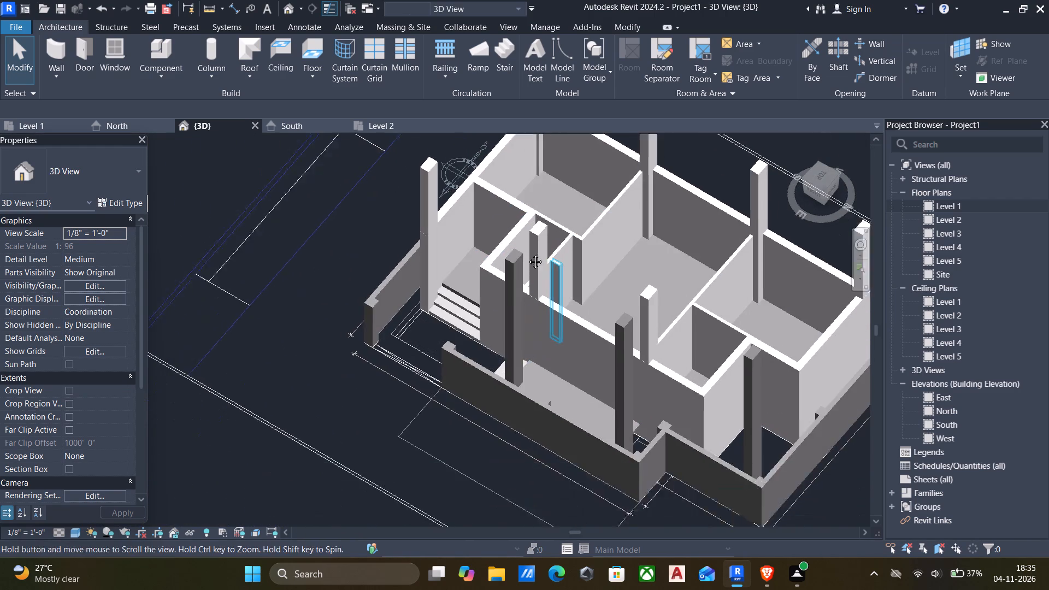
middle_click_drag(527, 253, 510, 245)
middle_click_drag(571, 359, 569, 374)
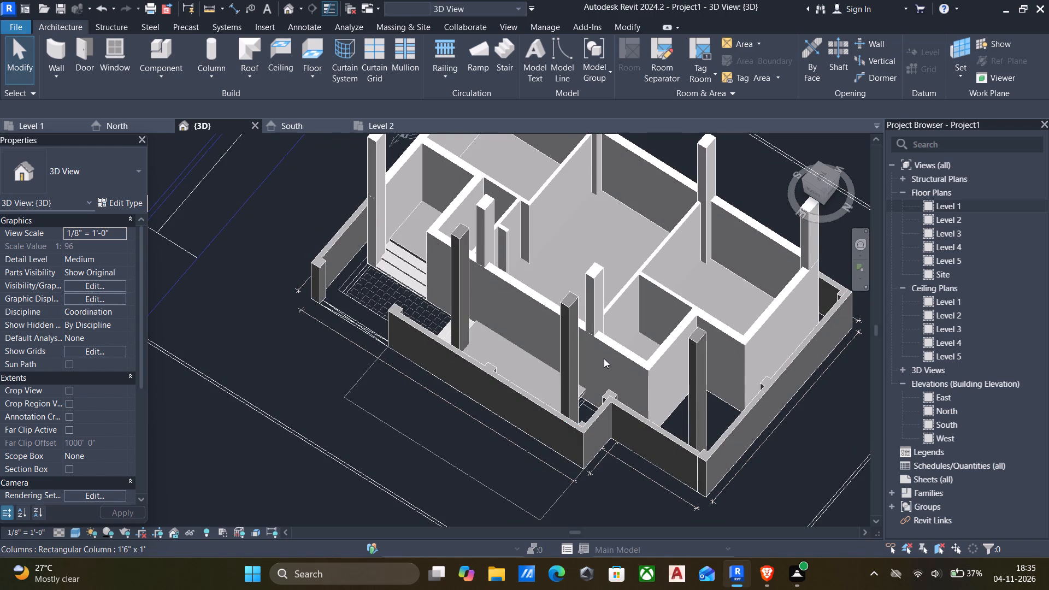
scroll(705, 408, "down", 1, "shift")
middle_click_drag(703, 408, 618, 387, "shift")
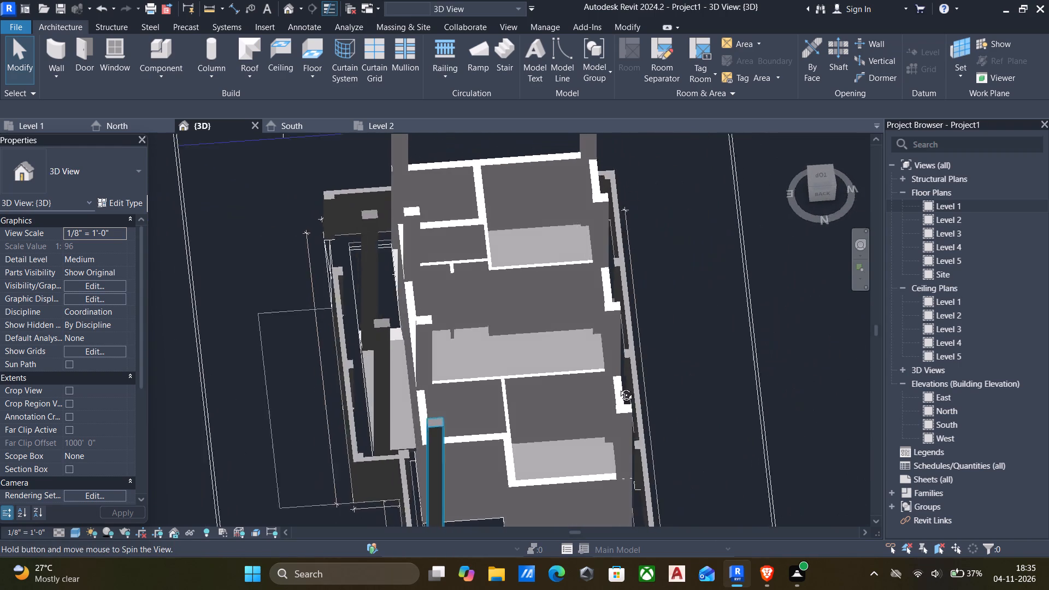
middle_click_drag(618, 387, 667, 400, "shift")
middle_click_drag(597, 445, 617, 384)
middle_click_drag(609, 386, 645, 428, "shift")
scroll(609, 386, "down", 1, "shift")
scroll(643, 414, "up", 1)
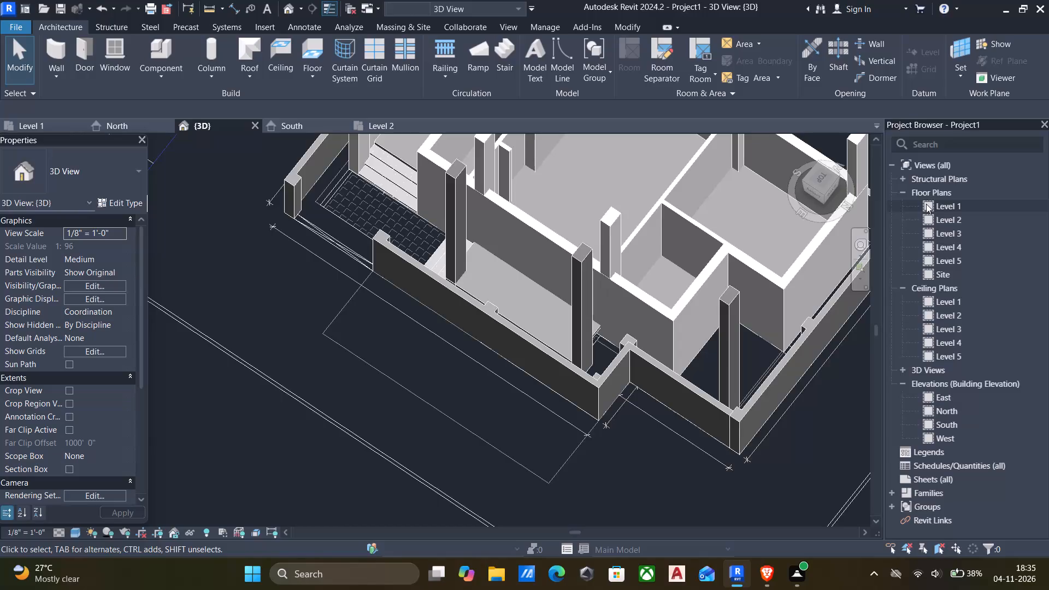
Open the Level 1 floor plan and examine the passage between the dining room, kitchen and parking.
double_click(926, 204)
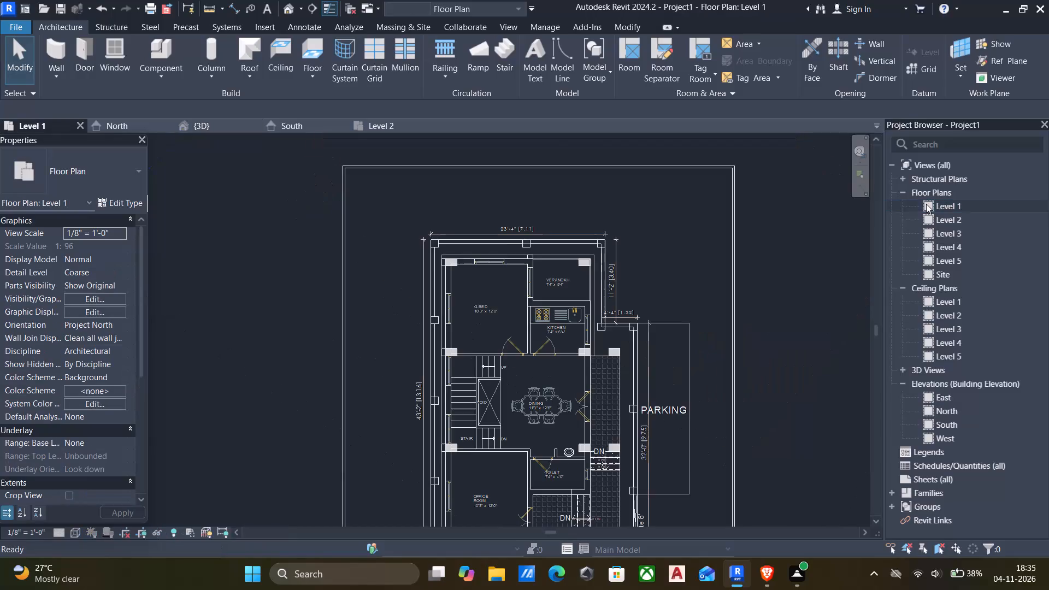
scroll(604, 367, "down", 2)
middle_click_drag(604, 367, 625, 322)
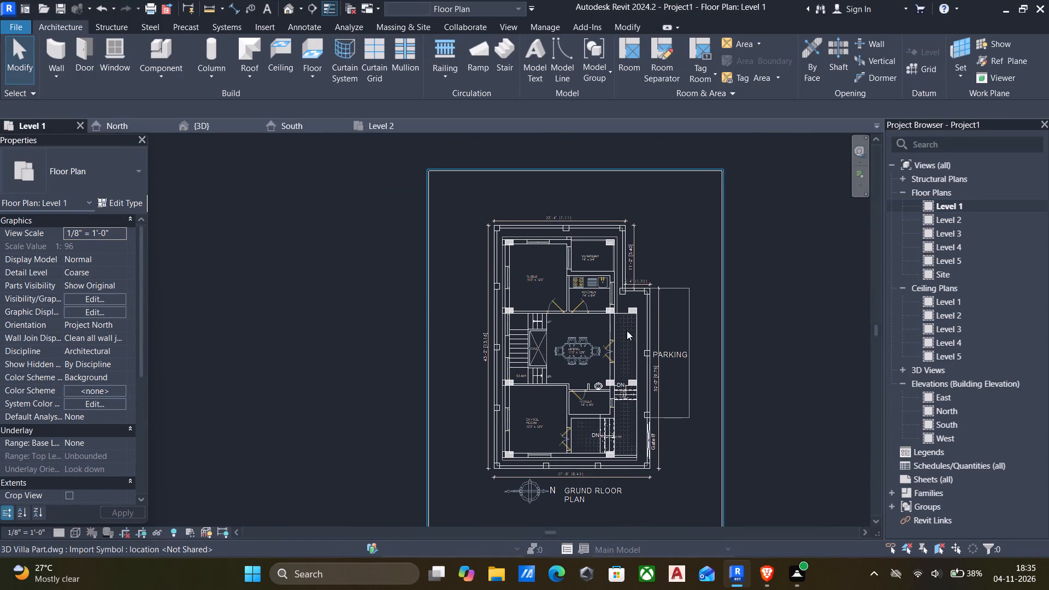
scroll(611, 305, "up", 4)
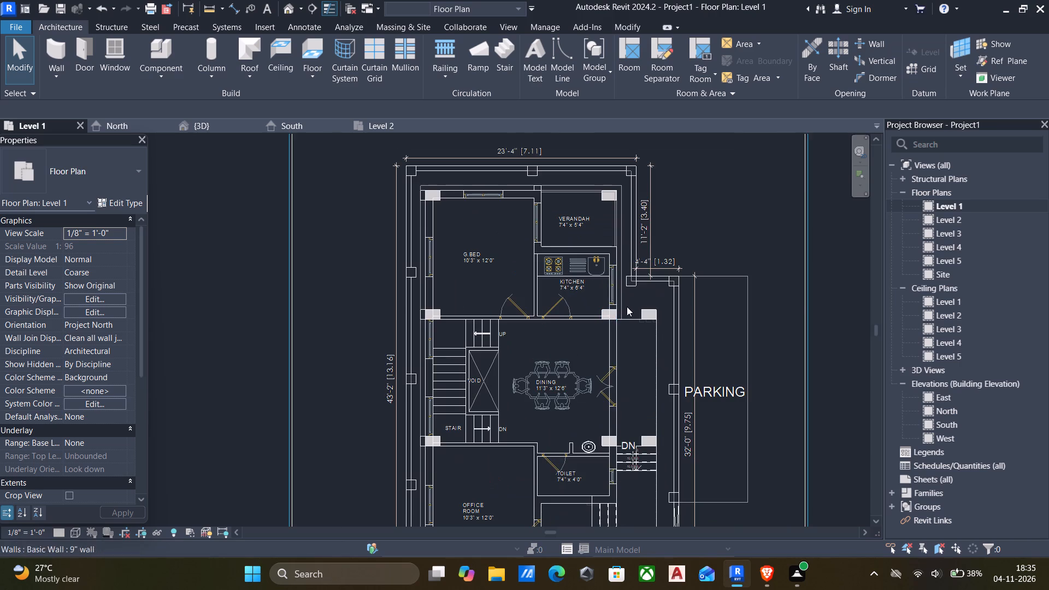
scroll(635, 333, "down", 1)
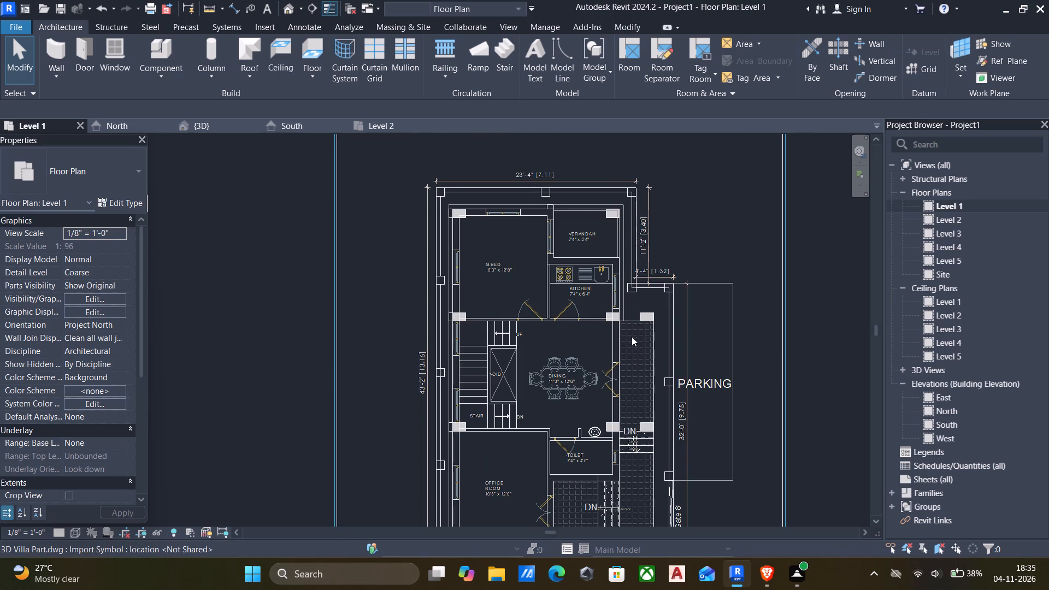
Examine the parking-side passage, both sets of steps, and the floor edge around the kitchen and verandah on the Level 1 plan.
scroll(649, 369, "up", 7)
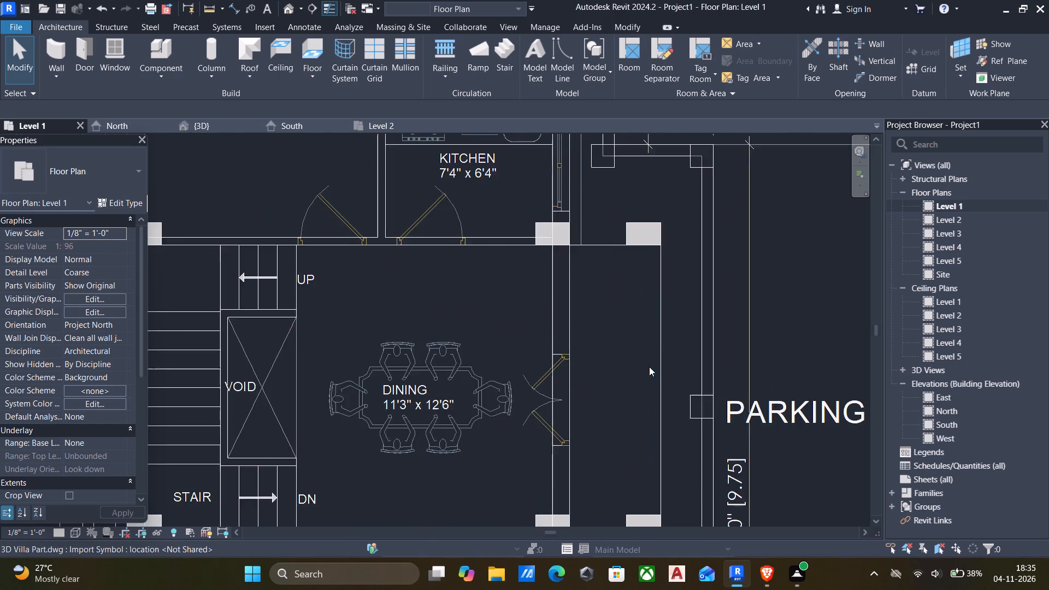
scroll(651, 365, "down", 4)
middle_click_drag(654, 367, 658, 346)
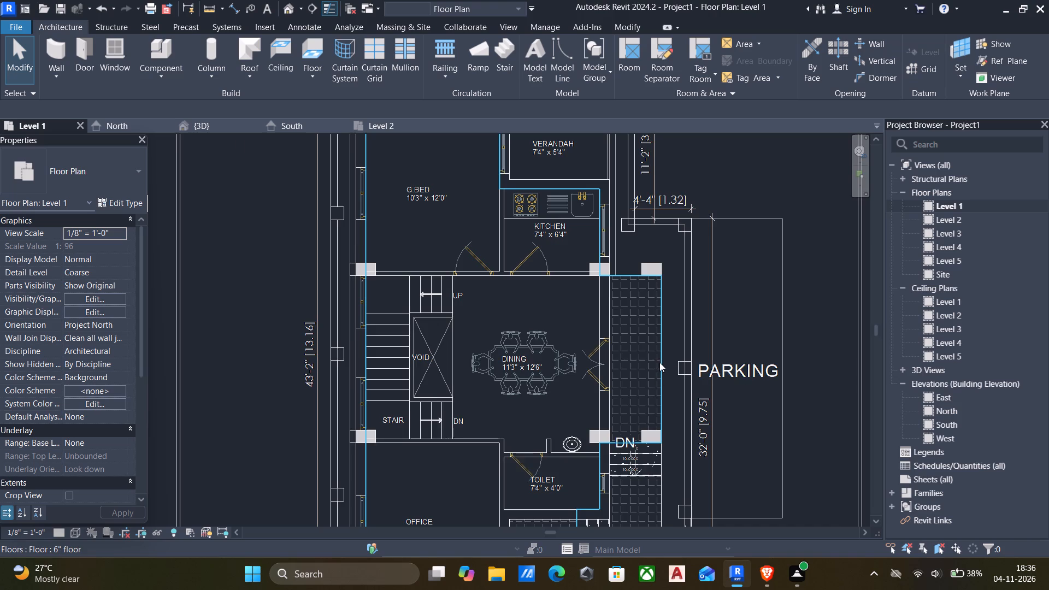
scroll(659, 362, "down", 1)
middle_click_drag(659, 364, 665, 343)
middle_click_drag(665, 381, 673, 364)
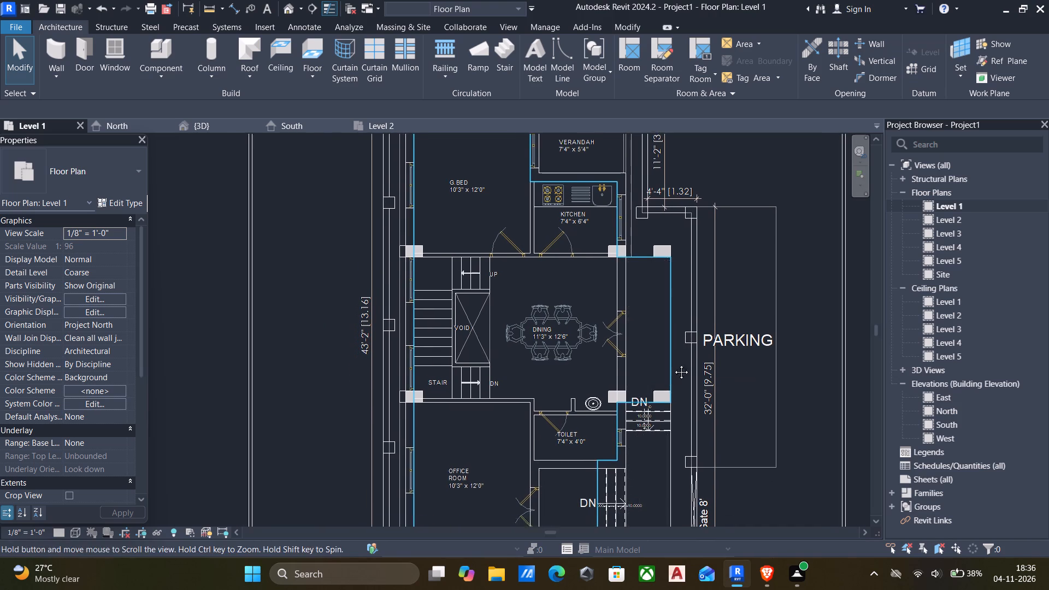
middle_click_drag(673, 364, 676, 358)
middle_click_drag(673, 391, 705, 365)
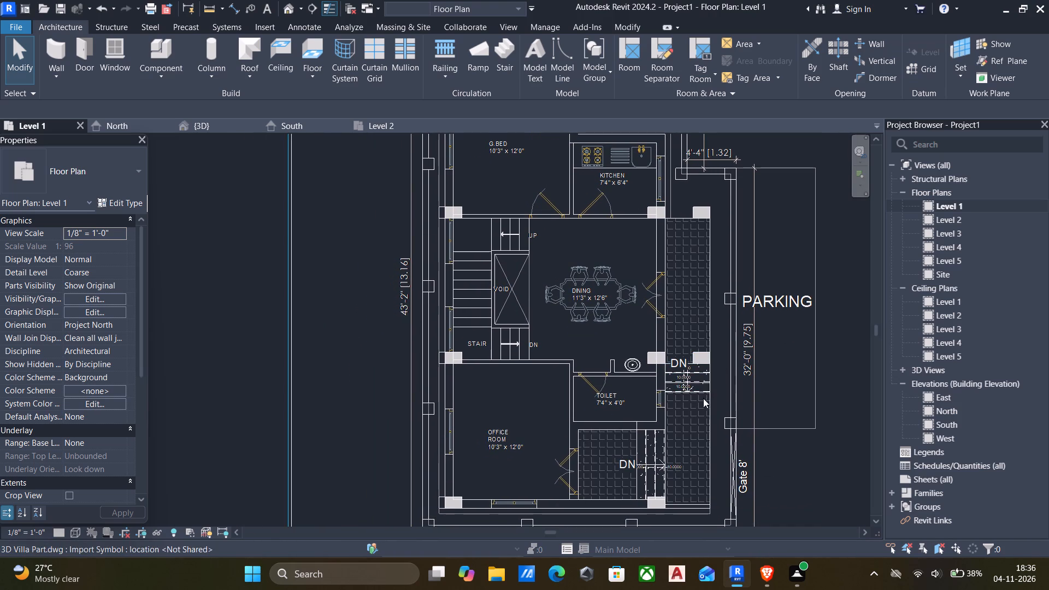
middle_click_drag(701, 481, 729, 432)
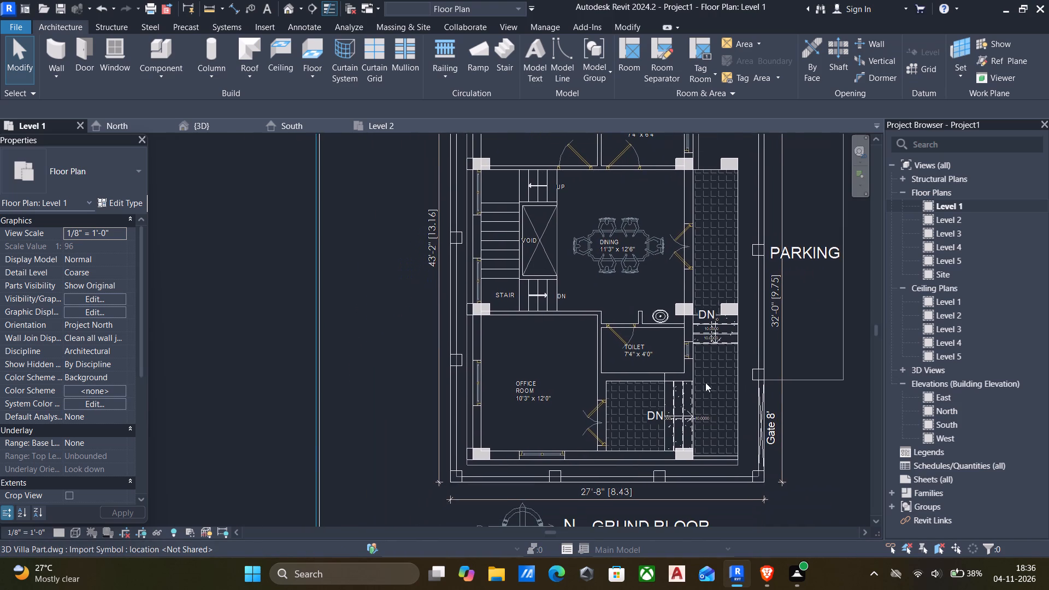
scroll(710, 359, "up", 5)
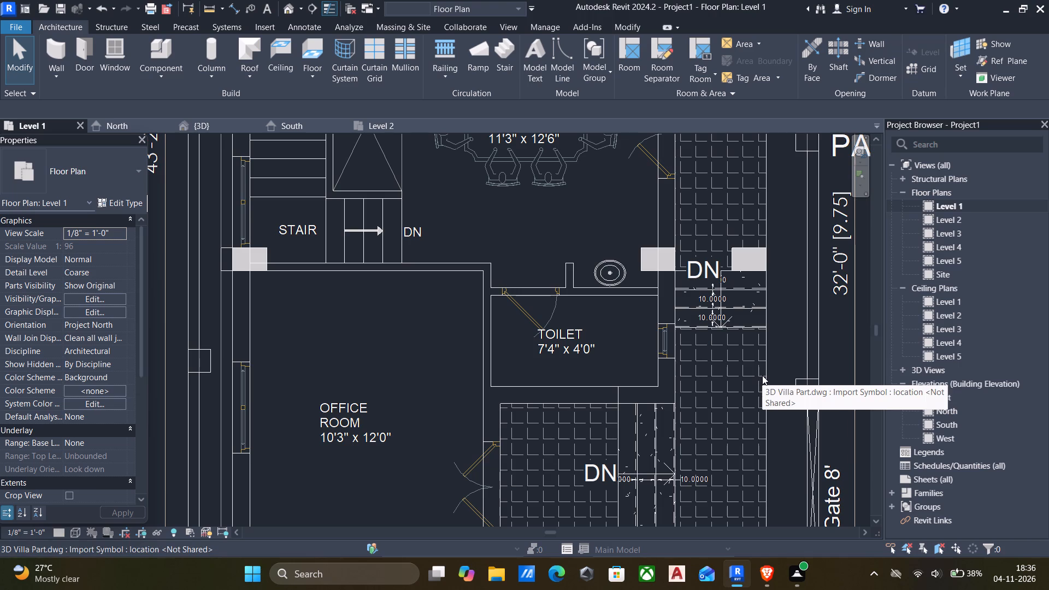
scroll(762, 375, "down", 6)
middle_click_drag(760, 376, 615, 422)
scroll(615, 309, "up", 1)
scroll(615, 309, "down", 1)
middle_click_drag(611, 317, 591, 348)
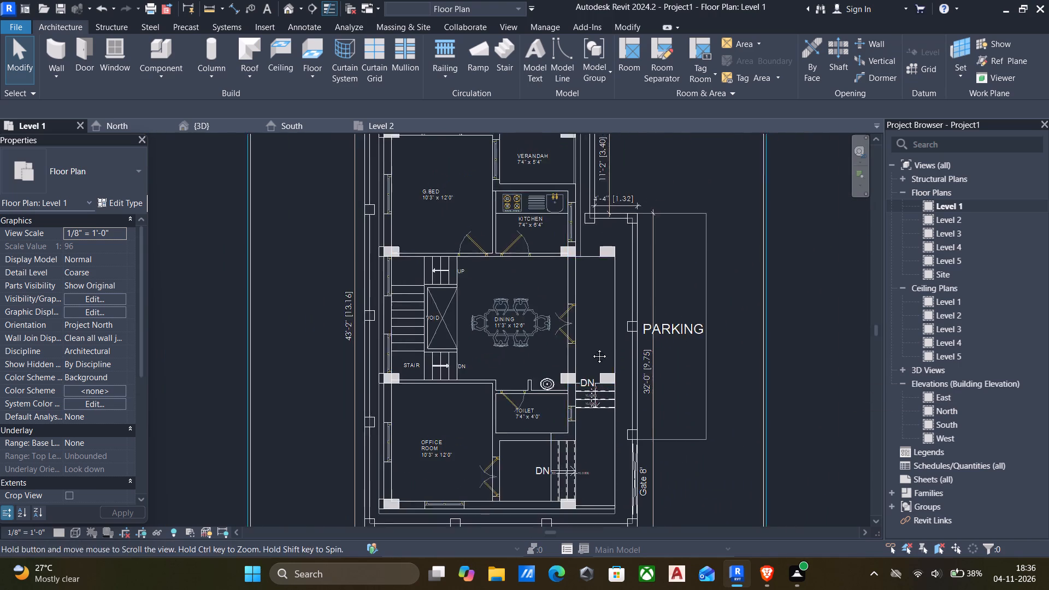
middle_click_drag(591, 348, 589, 398)
scroll(557, 279, "up", 6)
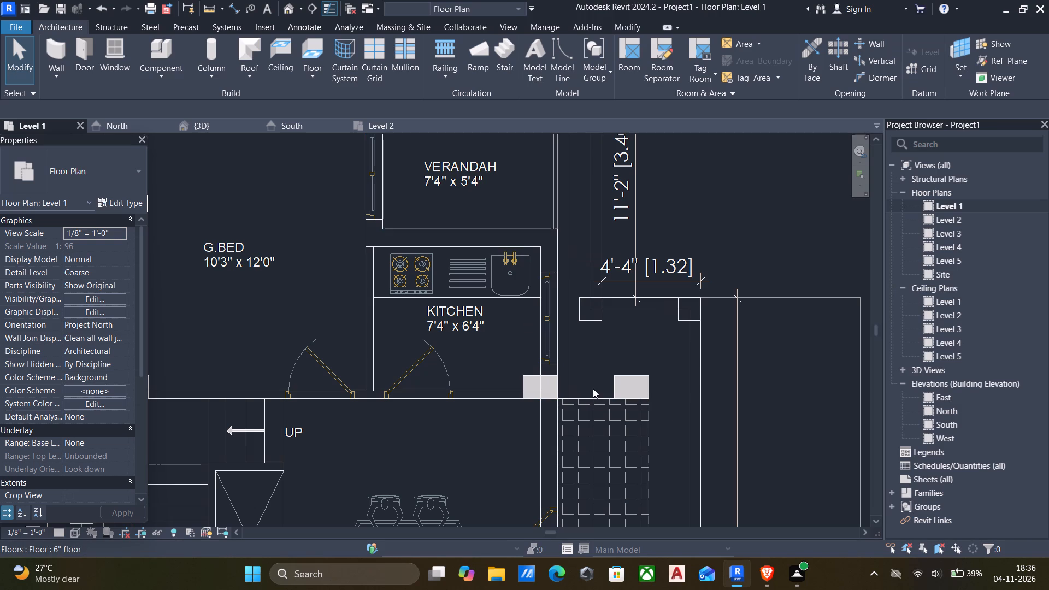
scroll(602, 399, "down", 2)
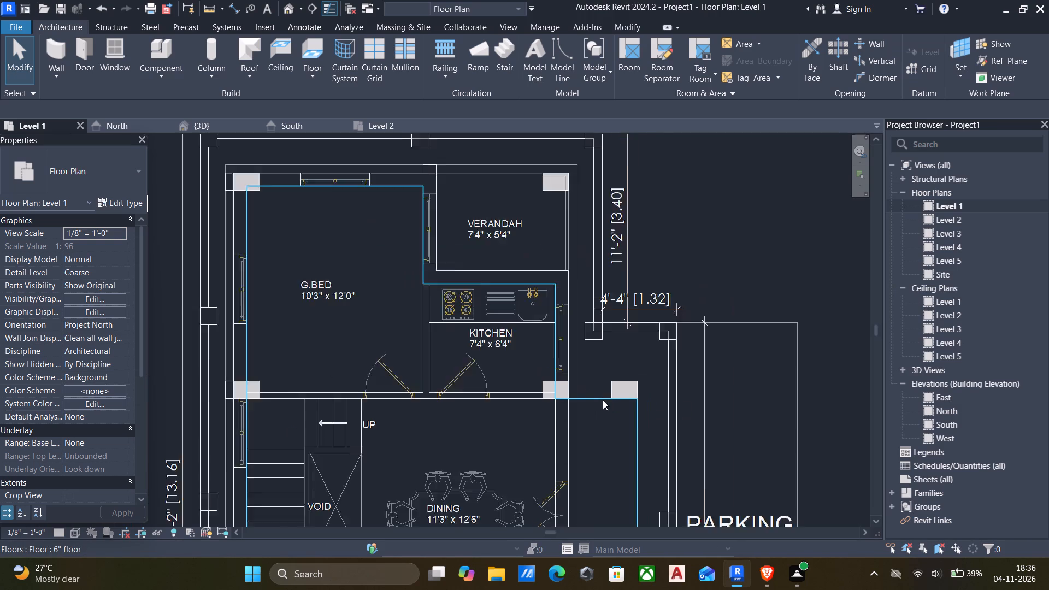
scroll(603, 400, "down", 1)
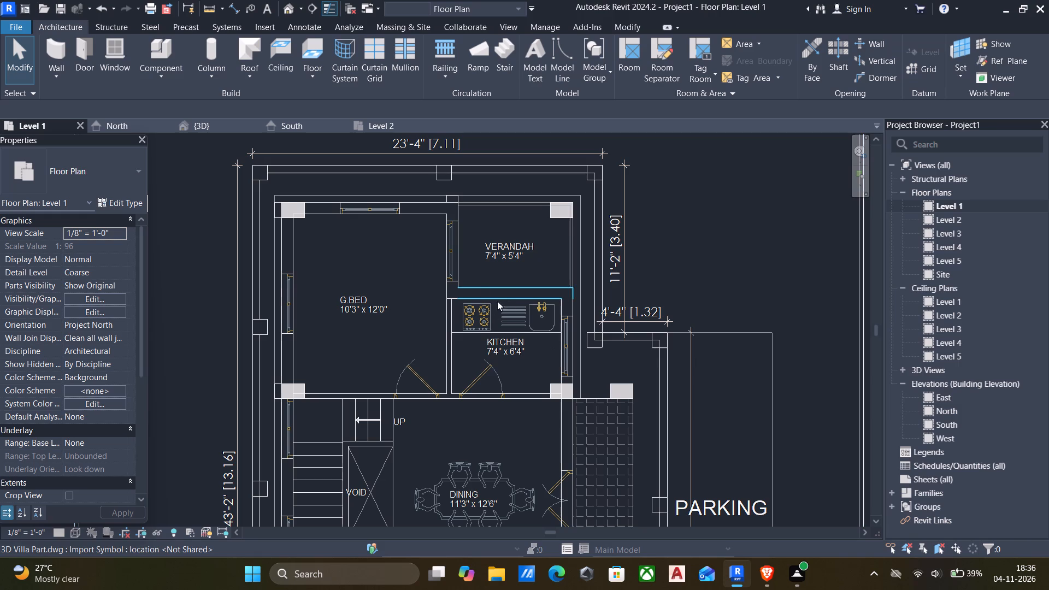
Edit the 6" floor's boundary, adding lines along the verandah's outer top edge and down its outer side to the parking-side floor edge.
left_click(598, 397)
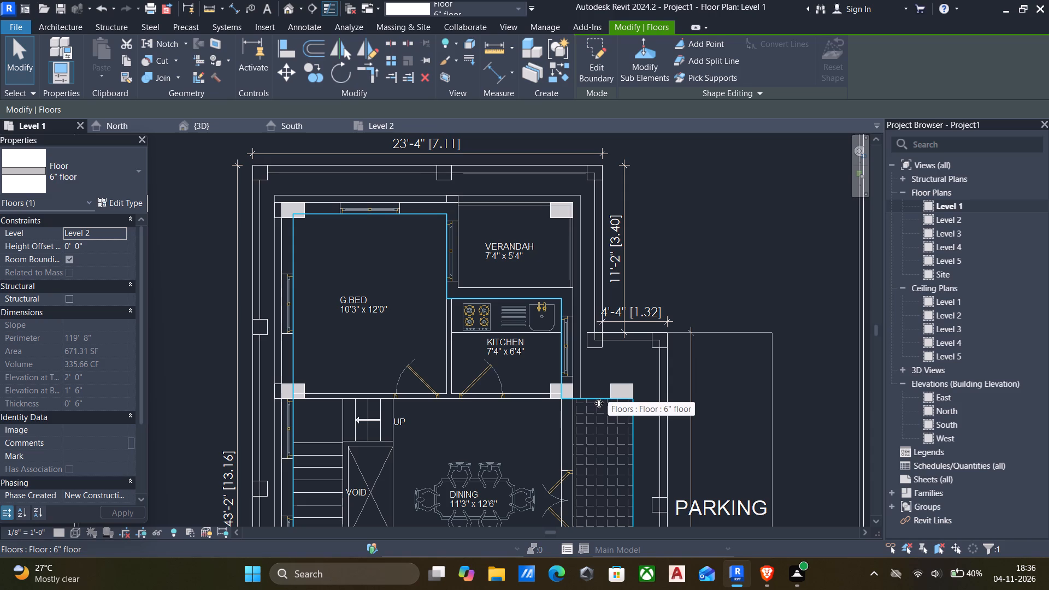
left_click(594, 56)
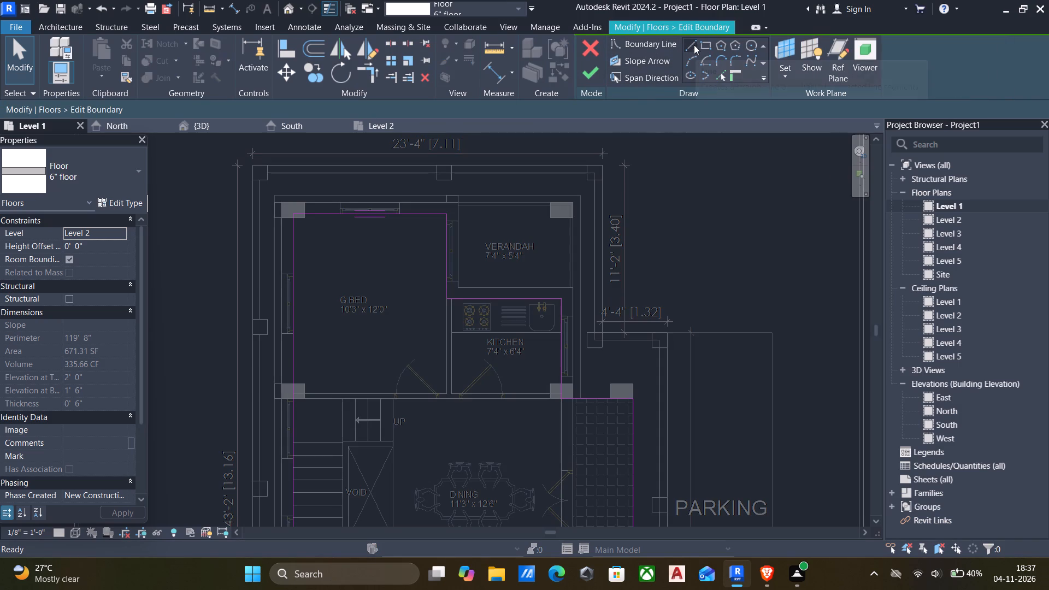
left_click(688, 44)
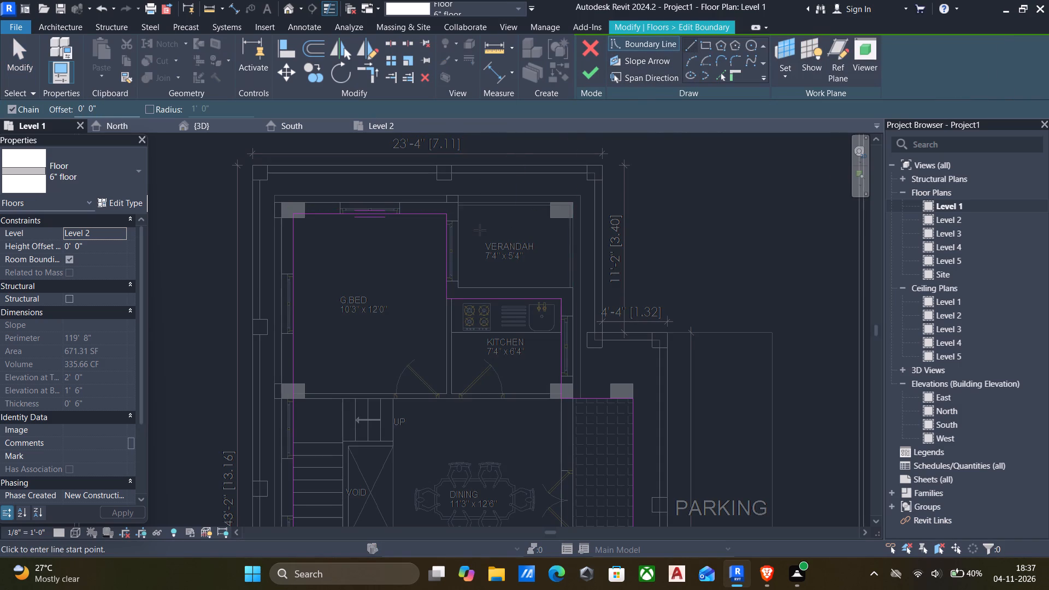
scroll(480, 230, "up", 4)
scroll(454, 185, "up", 5)
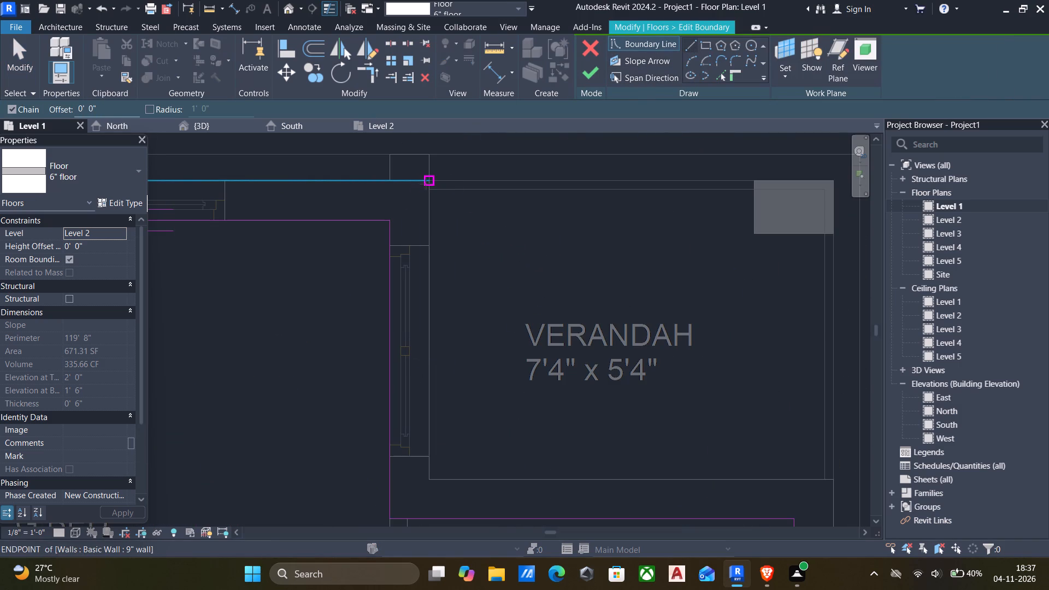
left_click(428, 183)
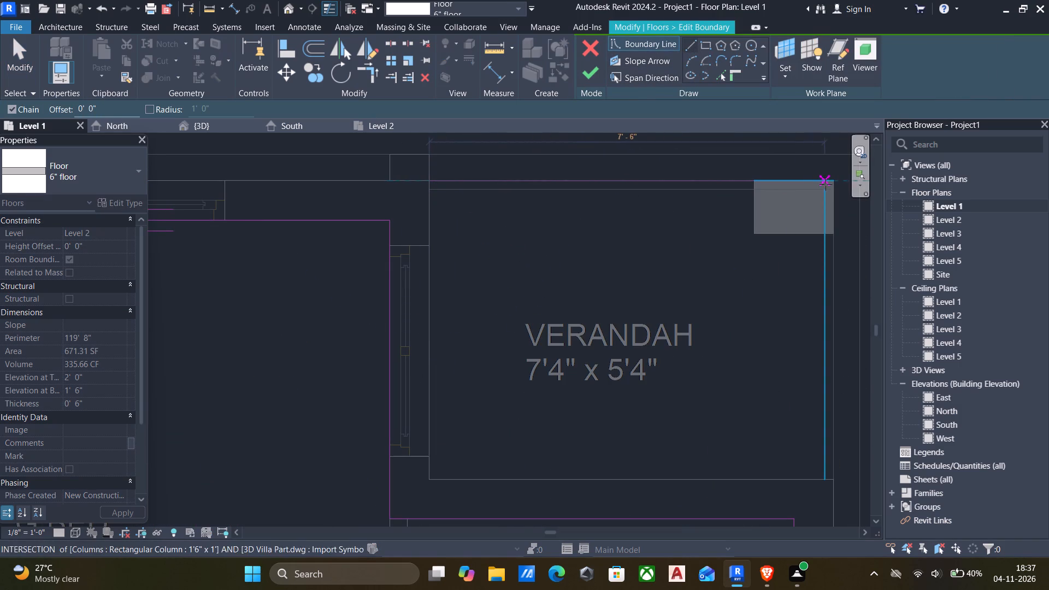
left_click(832, 183)
scroll(802, 284, "down", 6)
middle_click_drag(800, 307, 617, 243)
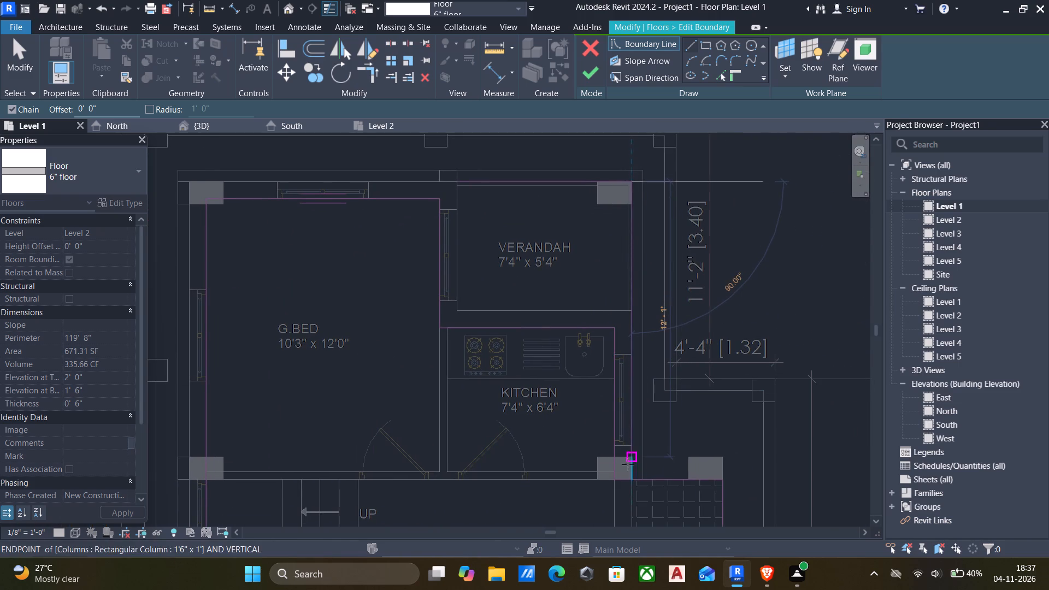
scroll(630, 480, "up", 5)
left_click(634, 482)
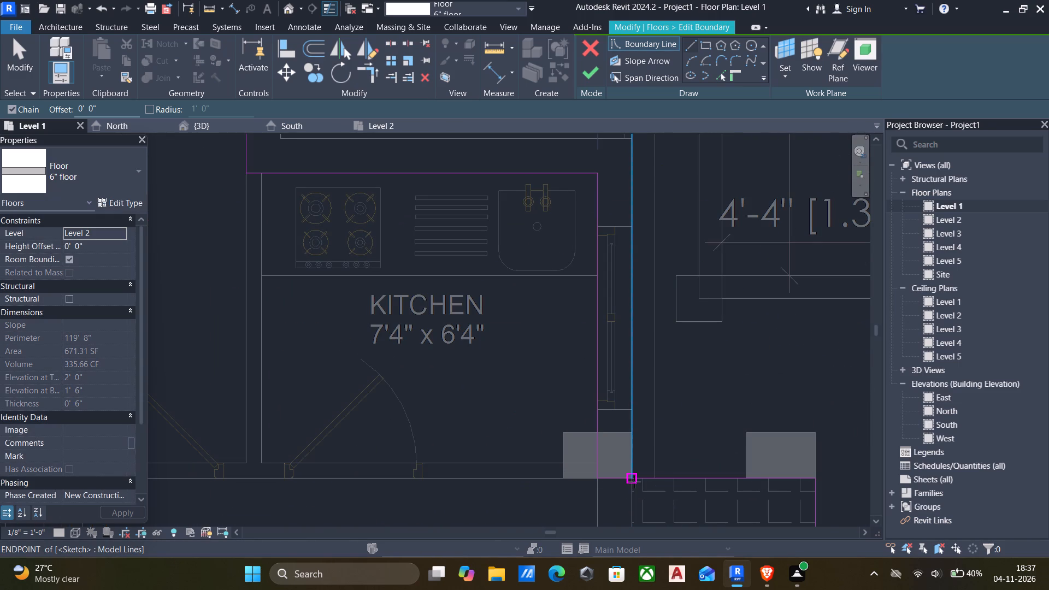
key("Escape")
key("Escape")
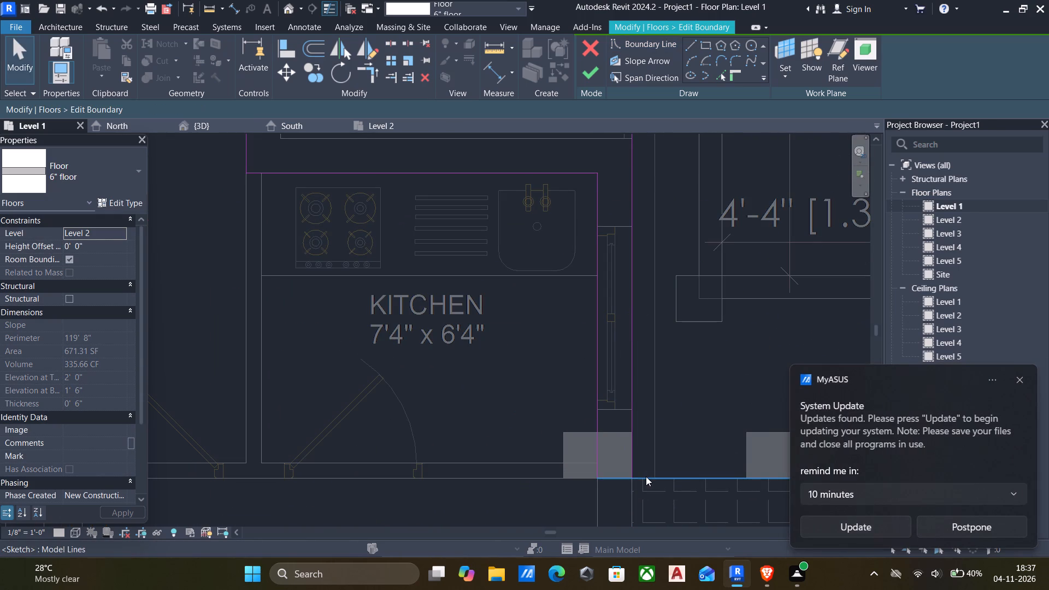
Trim the parking-side boundary line to a corner with the new vertical boundary line at the kitchen column.
key("t")
key("r")
left_click(671, 476)
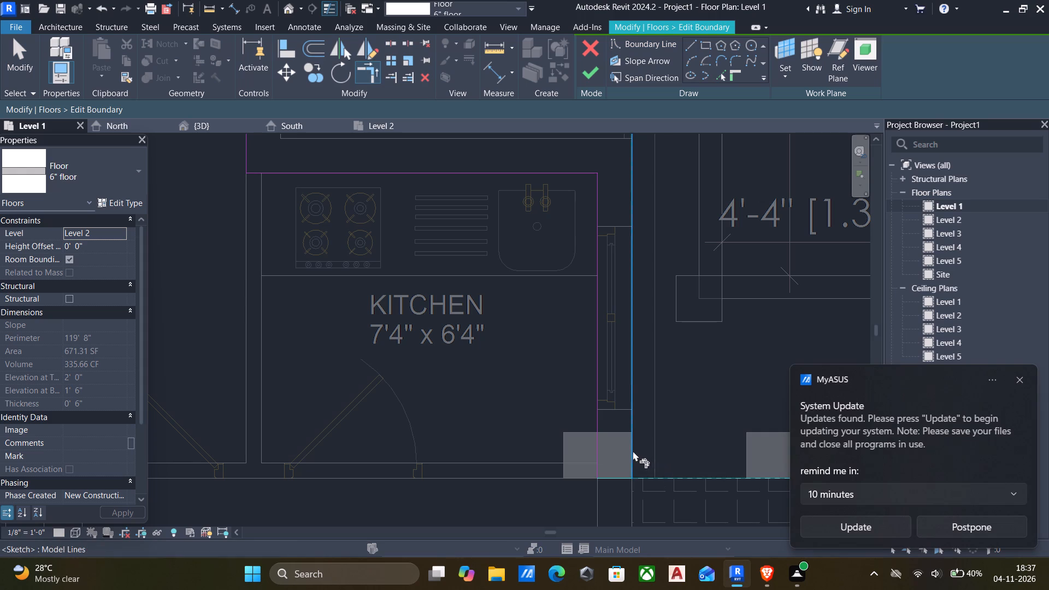
left_click(633, 451)
scroll(651, 451, "down", 5)
middle_click_drag(659, 453, 735, 491)
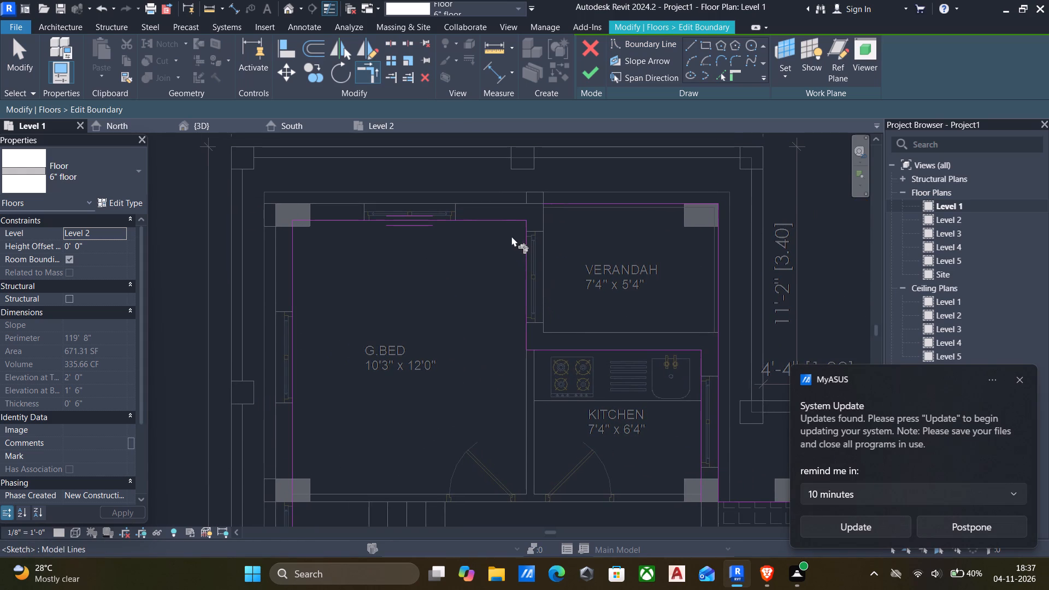
scroll(517, 222, "up", 1)
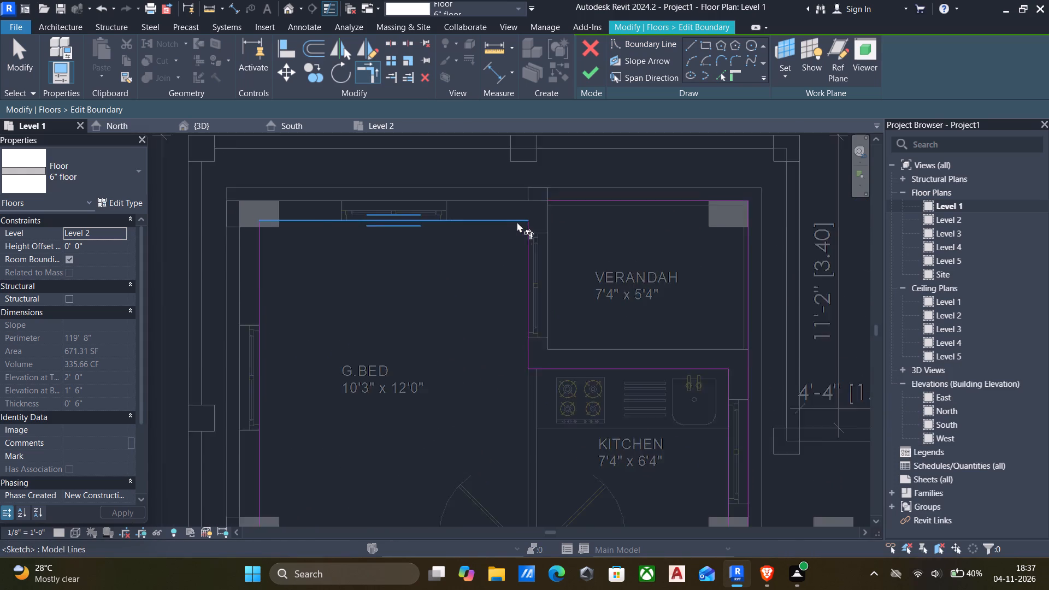
scroll(517, 222, "up", 2)
key("Escape")
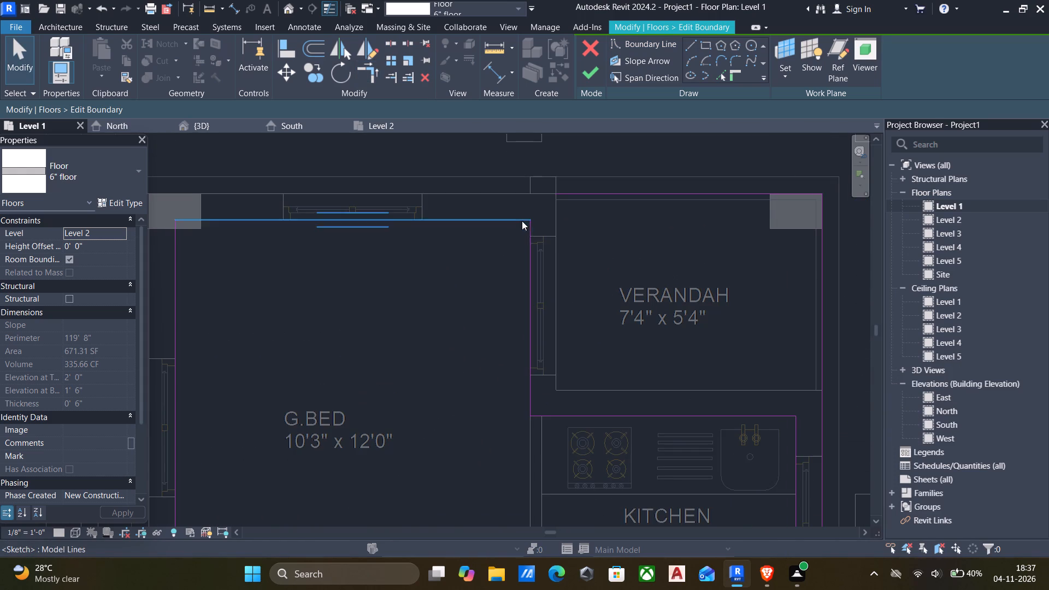
Draw boundary lines from the G.Bed's top corner across the 9" wall and up to the start of the verandah's top boundary line.
left_click(689, 47)
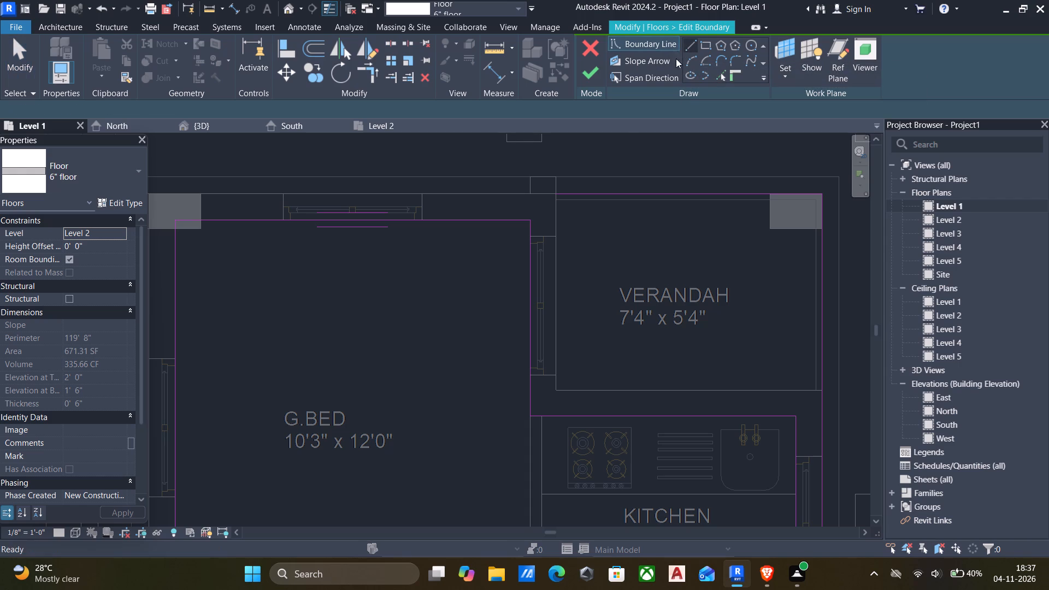
scroll(573, 194, "up", 5)
left_click(486, 242)
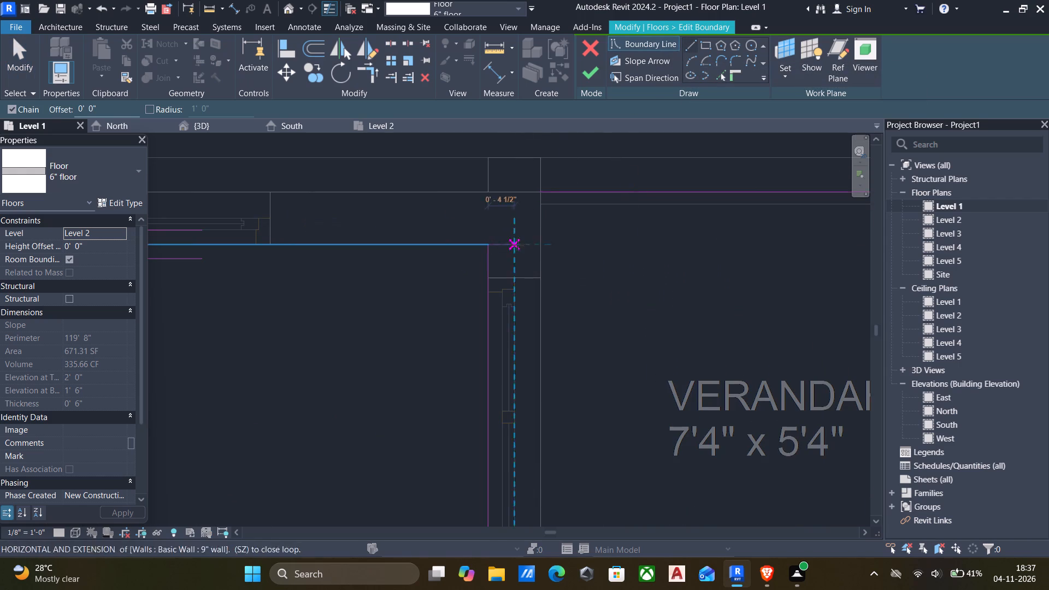
left_click(538, 244)
left_click(541, 195)
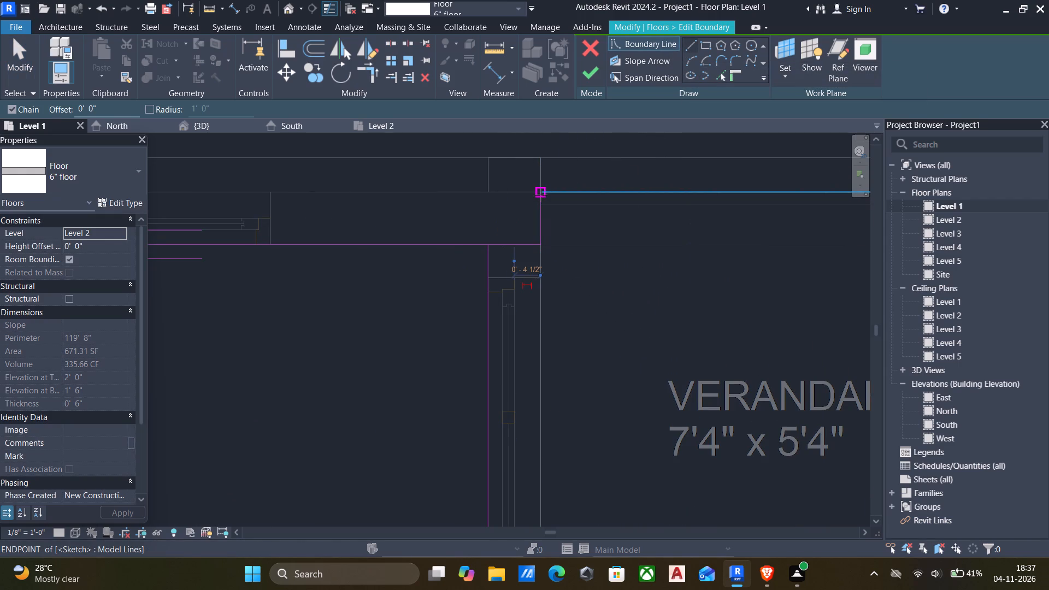
key("Escape")
scroll(545, 246, "down", 5)
key("Escape")
Delete the old boundary lines between G.Bed and verandah and along the kitchen's top and outer side, and finish the floor boundary.
left_click(521, 284)
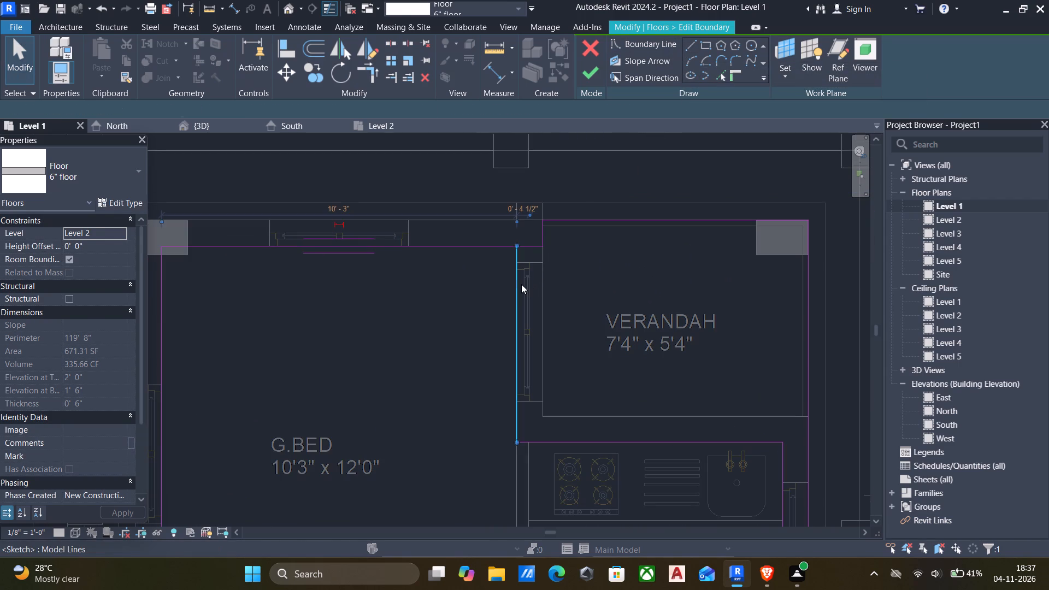
key("Delete")
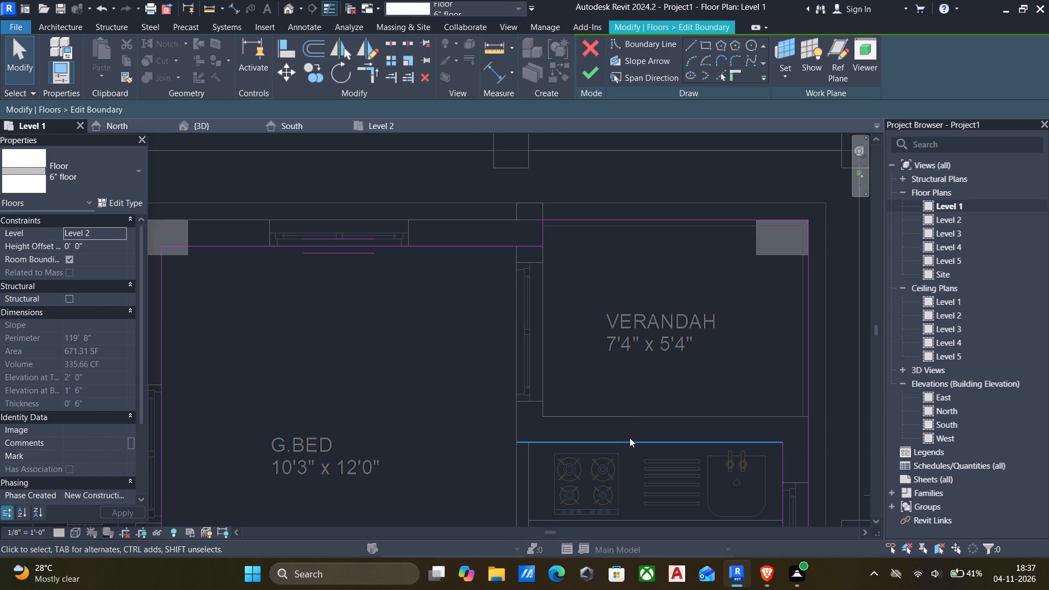
left_click(629, 438)
key("Delete")
scroll(656, 422, "down", 6)
middle_click_drag(658, 421, 618, 359)
scroll(668, 415, "up", 4)
left_click(668, 417)
key("Delete")
scroll(662, 418, "down", 5)
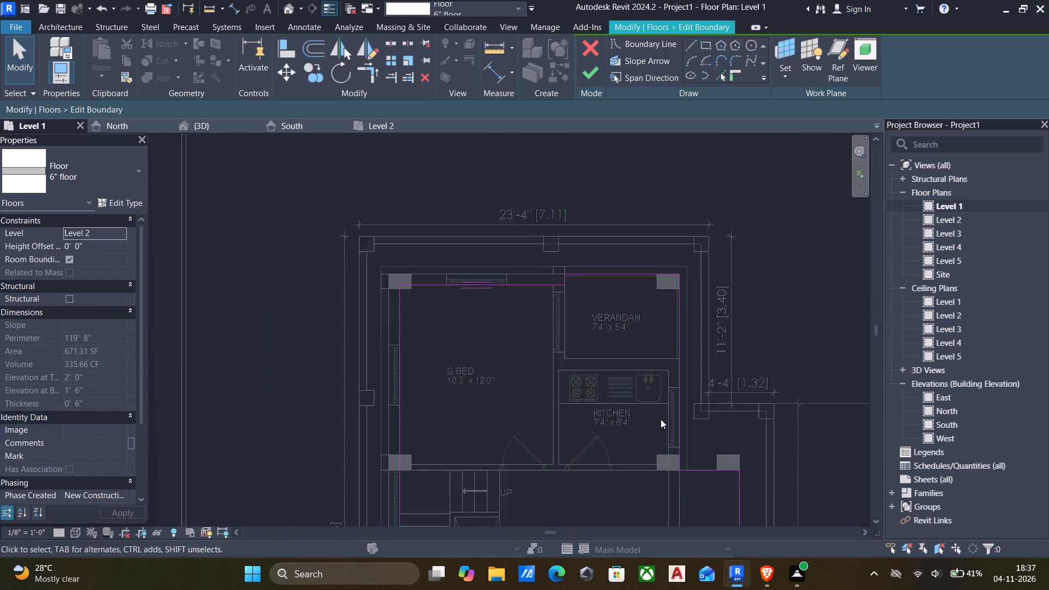
middle_click_drag(661, 419, 587, 352)
scroll(635, 394, "up", 3)
scroll(606, 370, "down", 4)
middle_click_drag(624, 385, 687, 409)
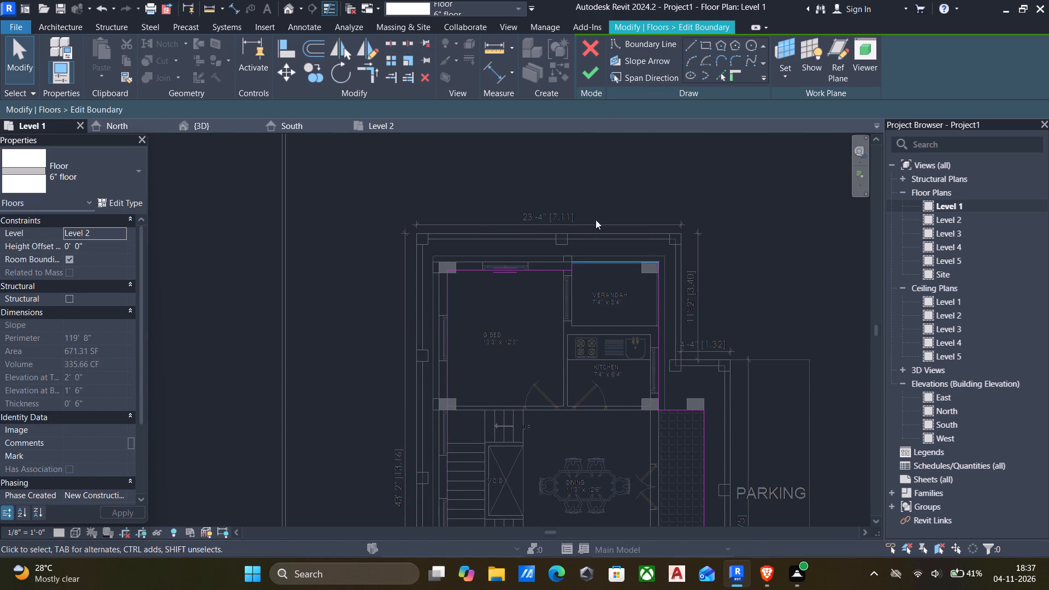
left_click(587, 74)
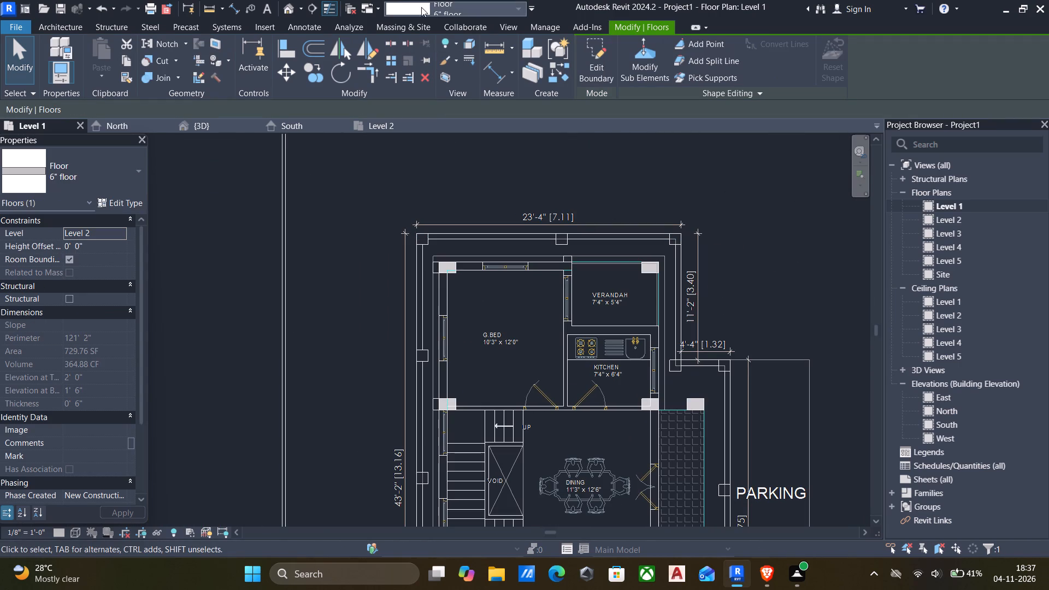
Open the 3D view and examine the floor at the verandah, kitchen and parking-side columns from several angles.
left_click(284, 10)
scroll(543, 253, "down", 6)
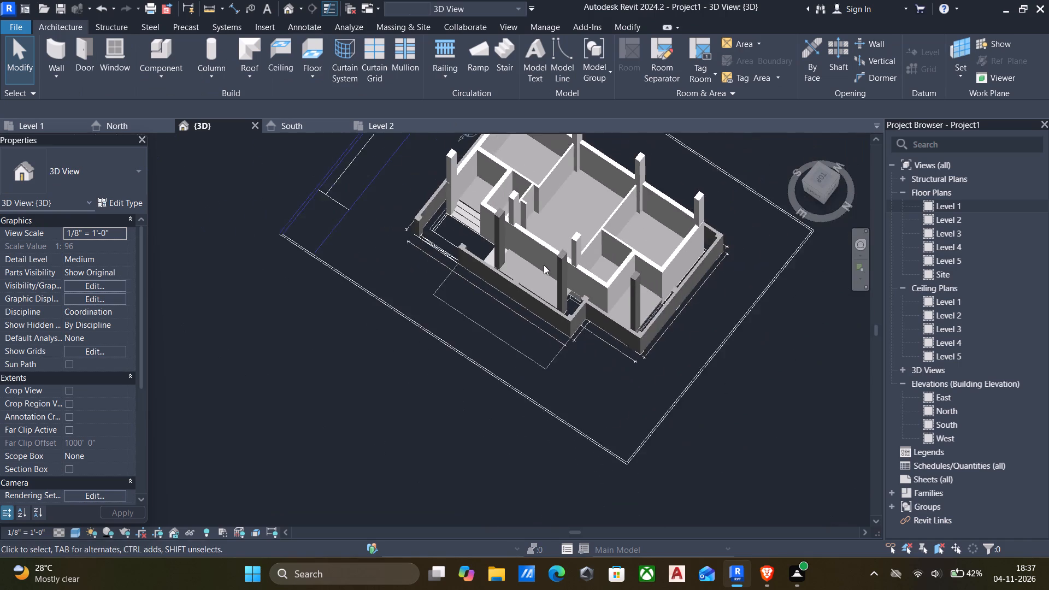
middle_click_drag(544, 265, 618, 279, "shift")
middle_click_drag(617, 267, 643, 330)
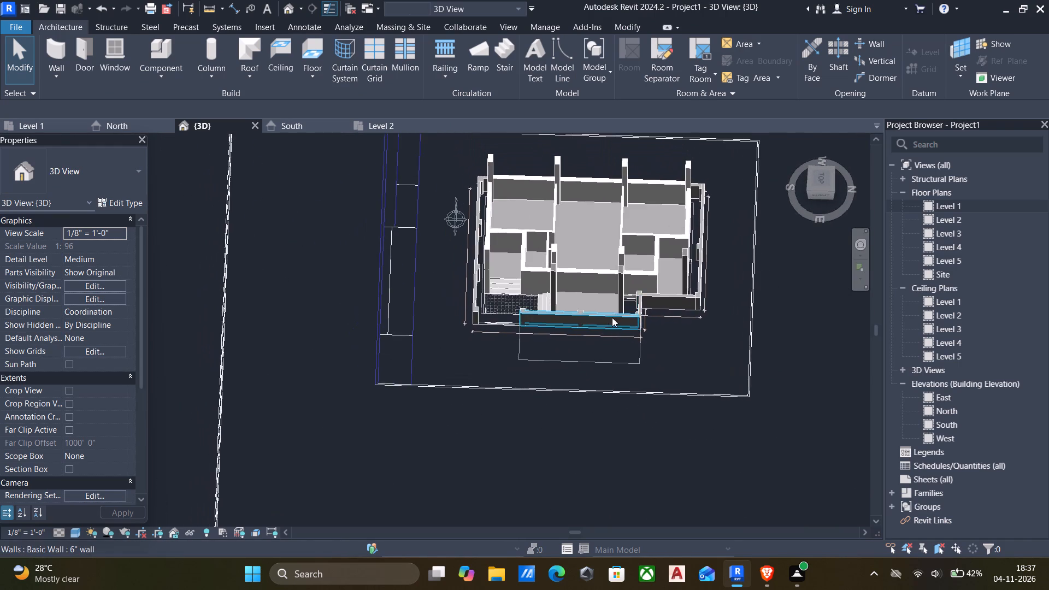
middle_click_drag(604, 314, 649, 367, "shift")
scroll(639, 281, "up", 6)
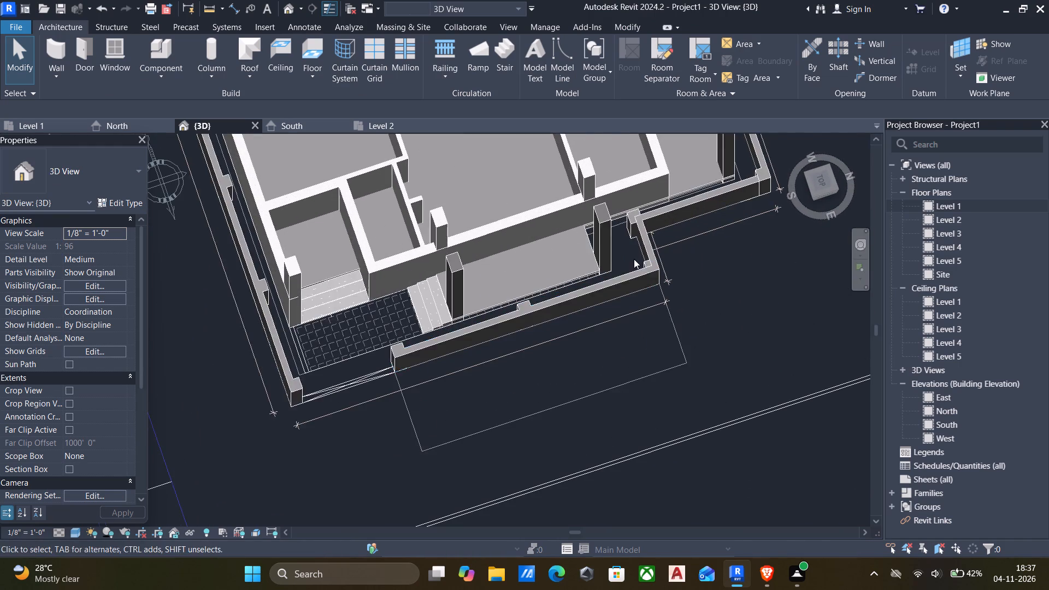
scroll(632, 257, "down", 1)
middle_click_drag(632, 257, 600, 251, "shift")
scroll(600, 251, "down", 1, "shift")
scroll(600, 251, "up", 1, "shift")
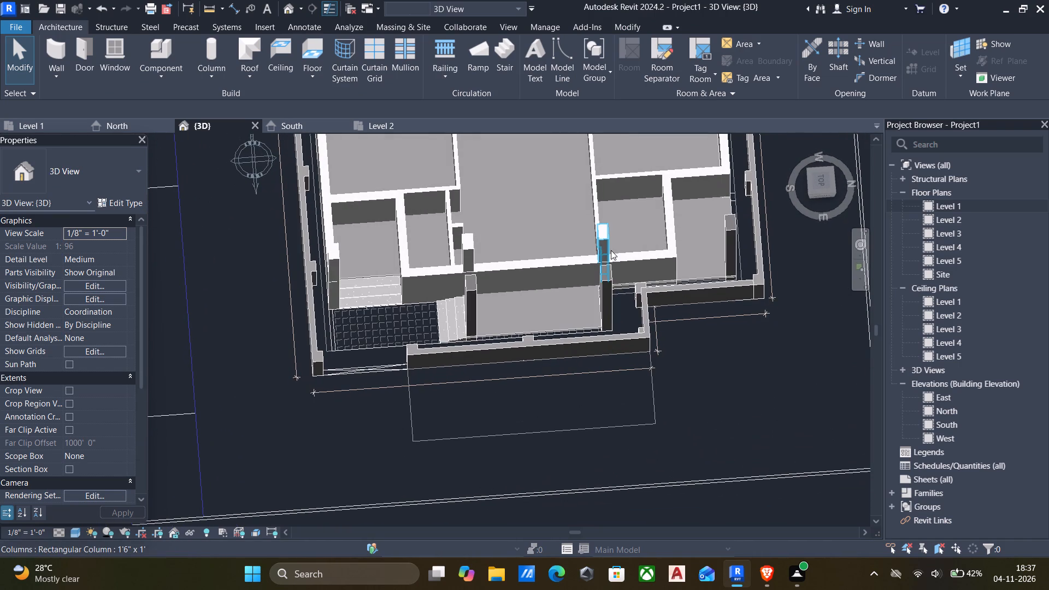
scroll(620, 262, "down", 4)
middle_click_drag(620, 273, 679, 297, "shift")
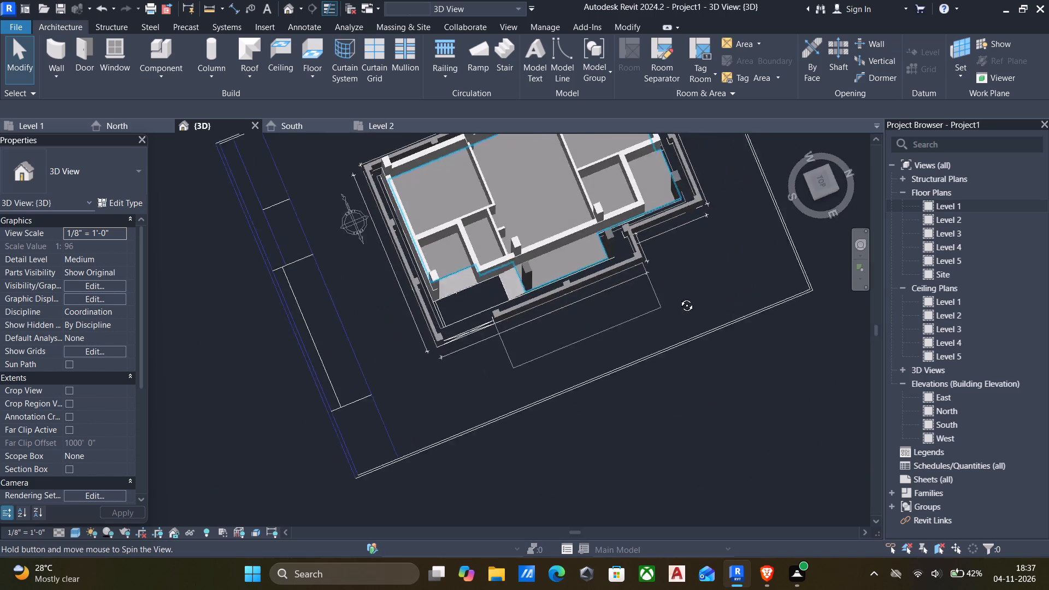
Examine the 6" floor's edge beside the kitchen and parking-side columns in 3D and in the Level 1 plan.
middle_click_drag(679, 297, 720, 347, "shift")
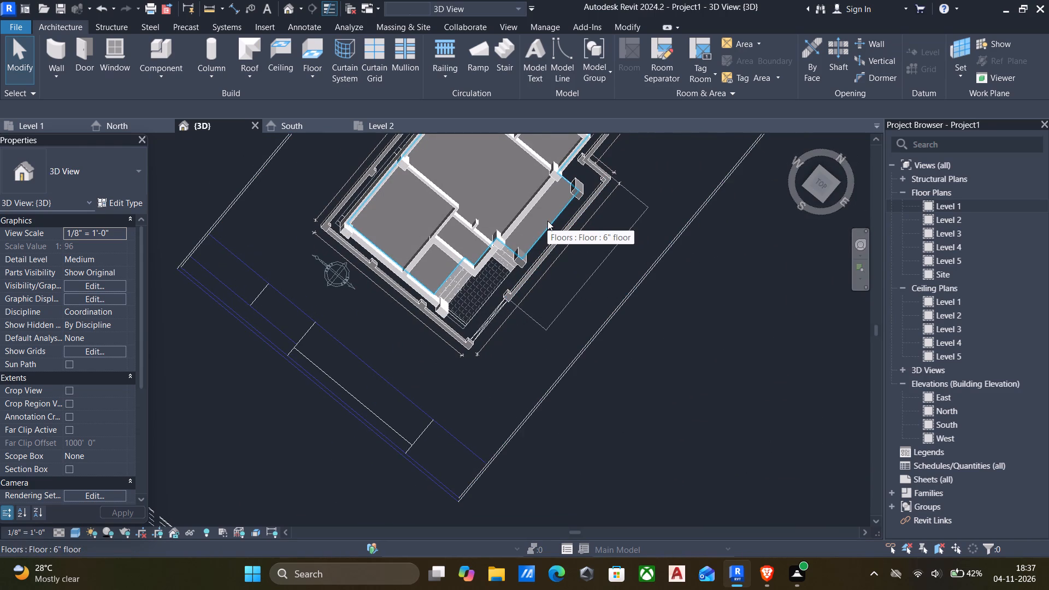
scroll(546, 227, "down", 4)
middle_click_drag(557, 237, 549, 219, "shift")
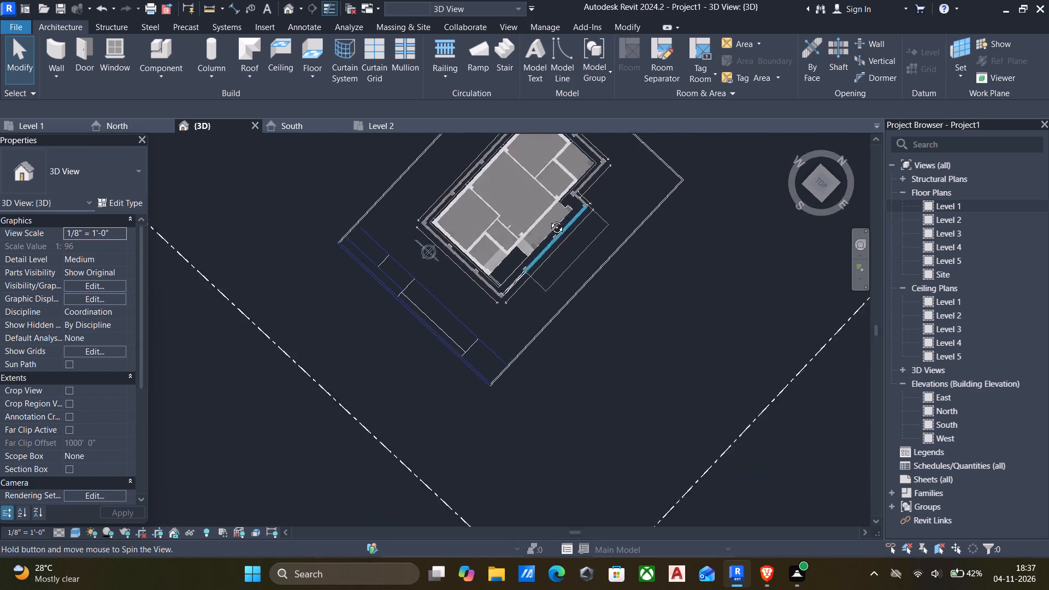
middle_click_drag(549, 219, 531, 154, "shift")
middle_click_drag(532, 210, 515, 157, "shift")
middle_click_drag(509, 173, 528, 169, "shift")
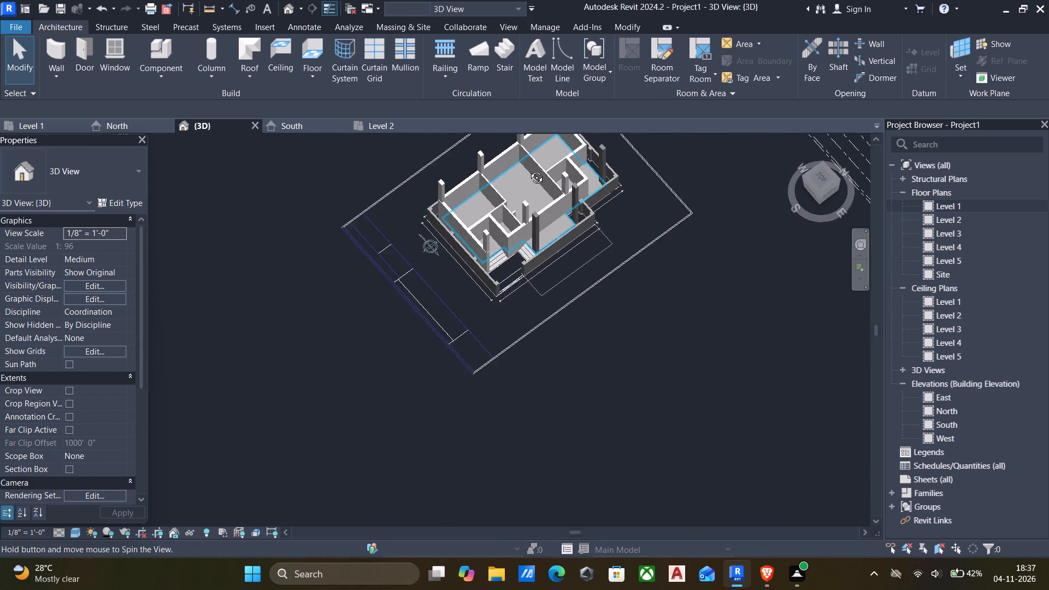
middle_click_drag(528, 169, 422, 163, "shift")
scroll(544, 231, "up", 6)
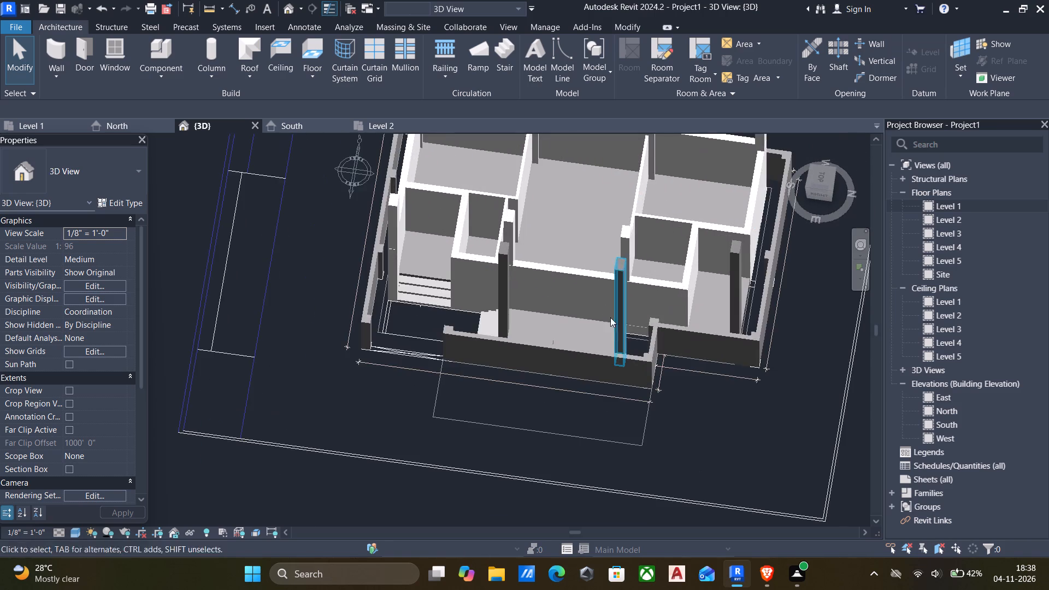
scroll(634, 337, "up", 6)
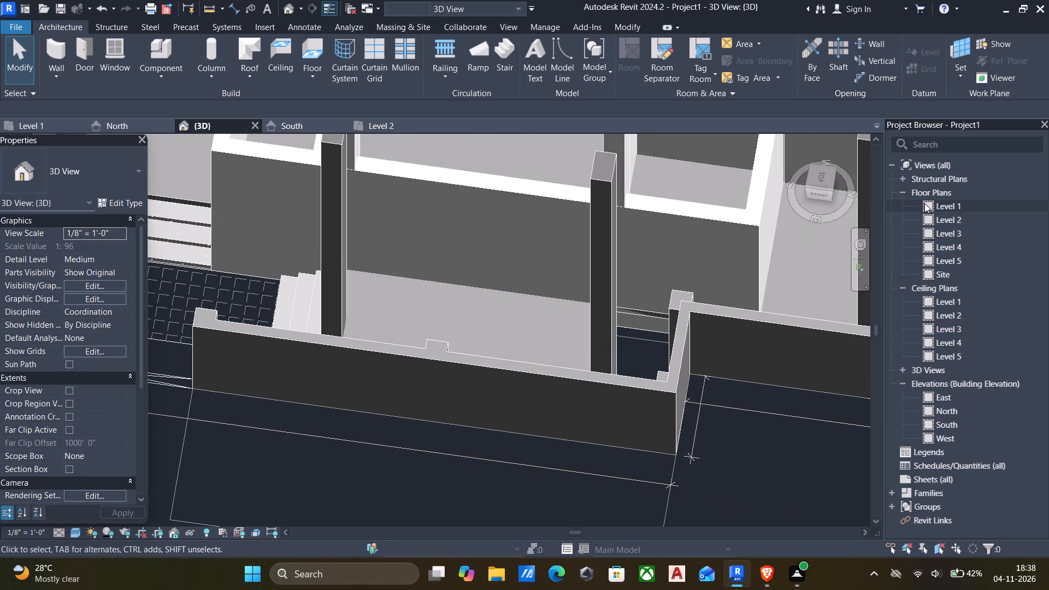
double_click(924, 203)
scroll(727, 262, "down", 1)
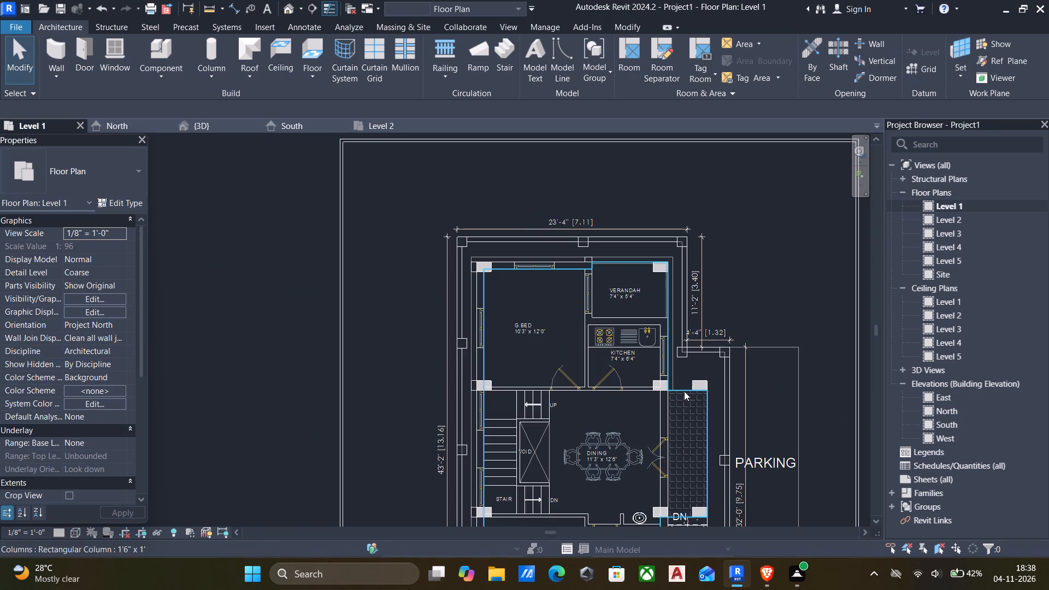
left_click(681, 391)
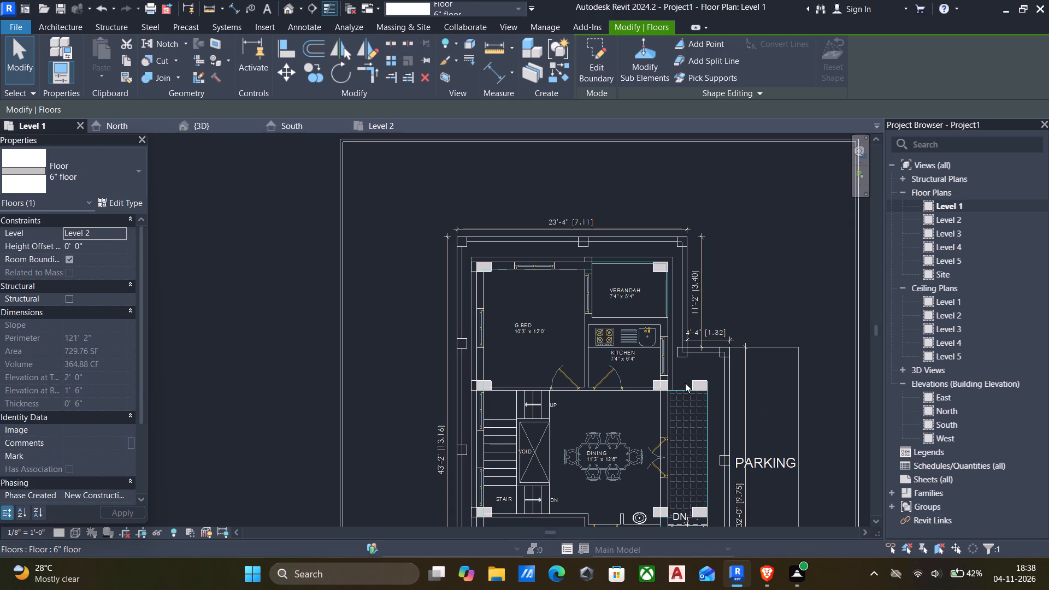
scroll(673, 378, "up", 3)
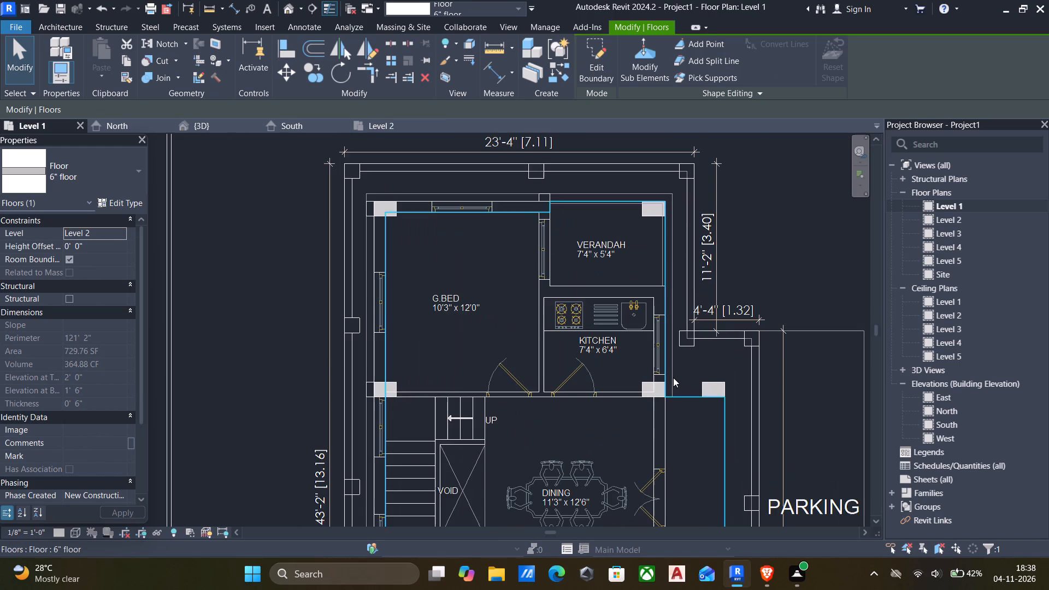
scroll(674, 373, "up", 4)
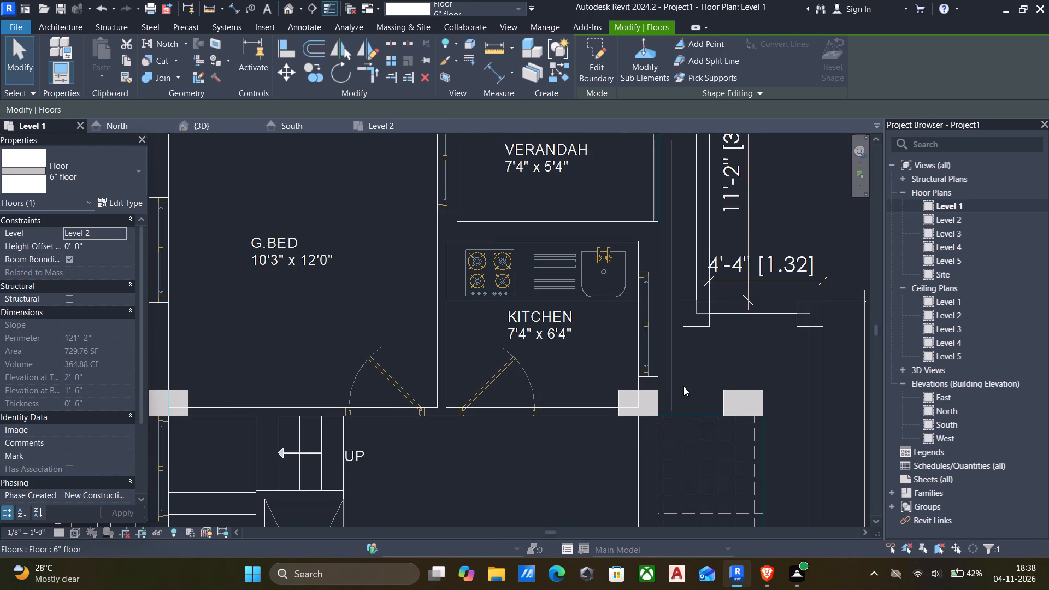
Return to the 3D view and examine the floor, walls and entrance steps from above and from the front.
left_click(290, 9)
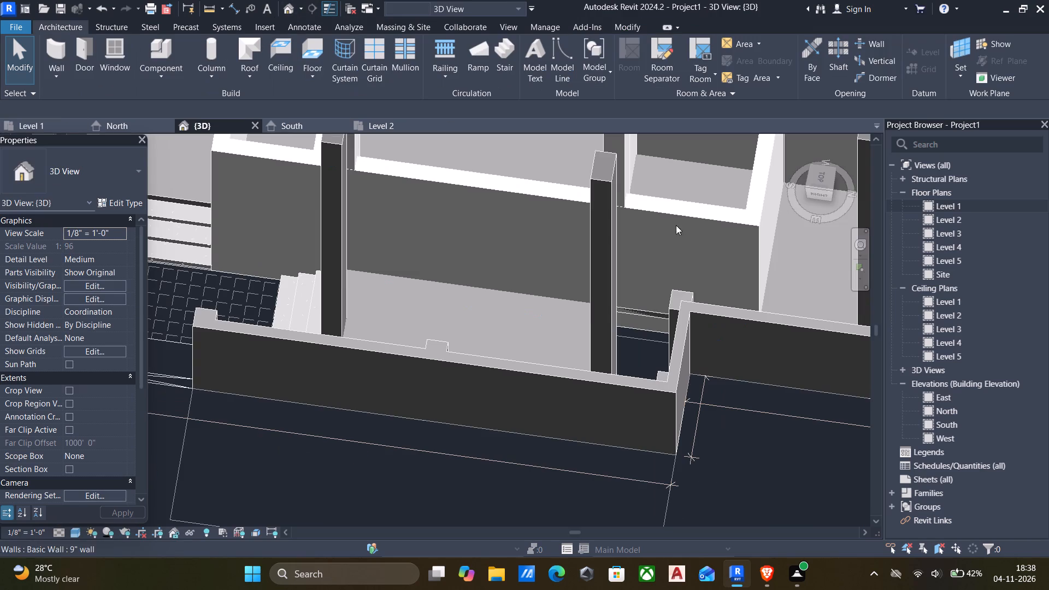
scroll(690, 249, "down", 7)
middle_click_drag(687, 262, 681, 287, "shift")
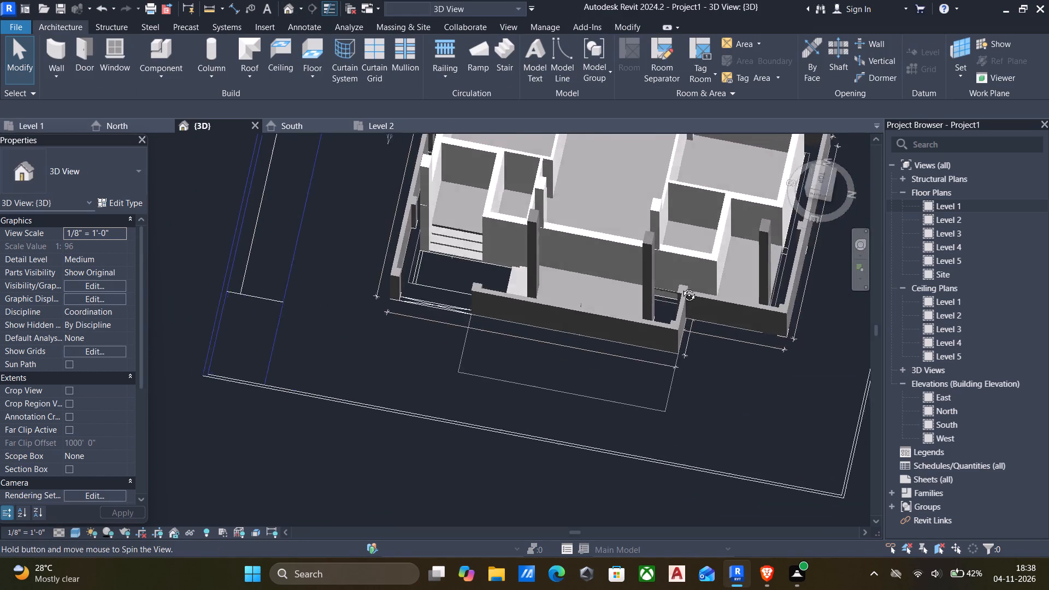
middle_click_drag(681, 287, 635, 383, "shift")
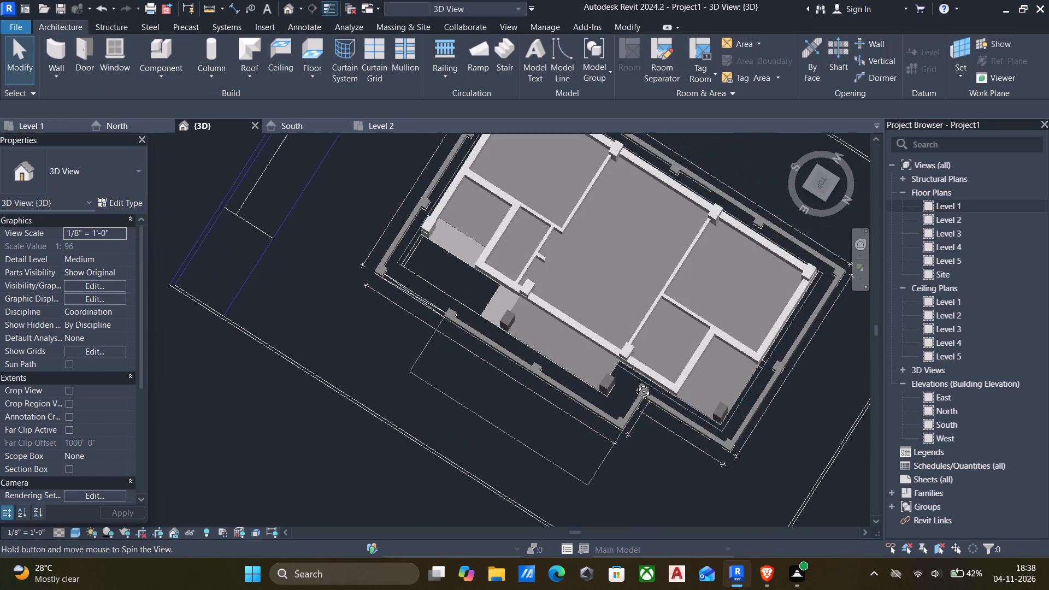
middle_click_drag(635, 383, 795, 307, "shift")
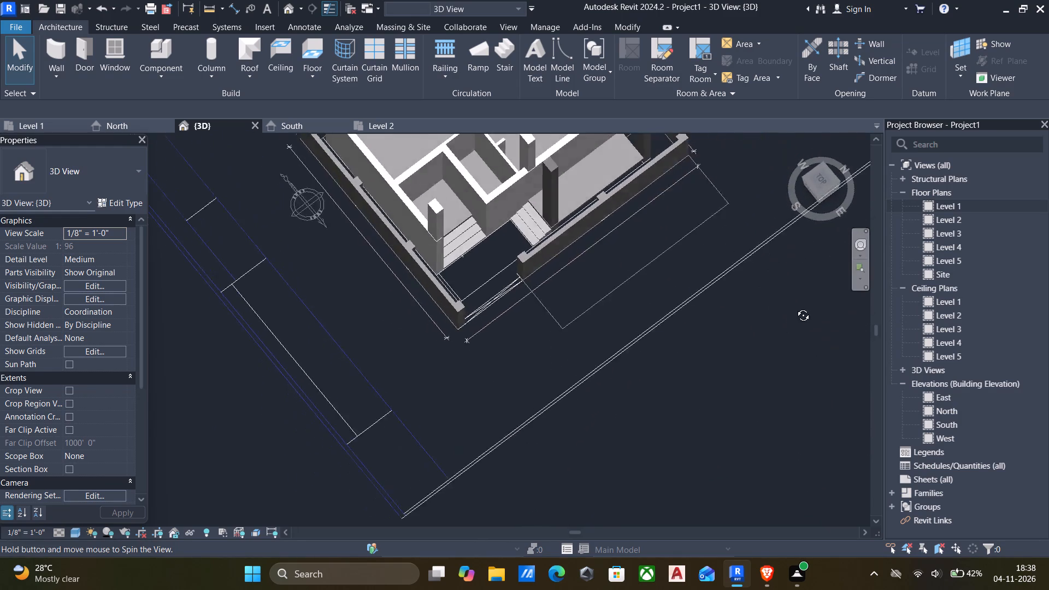
middle_click_drag(795, 307, 854, 199, "shift")
middle_click_drag(698, 276, 704, 287)
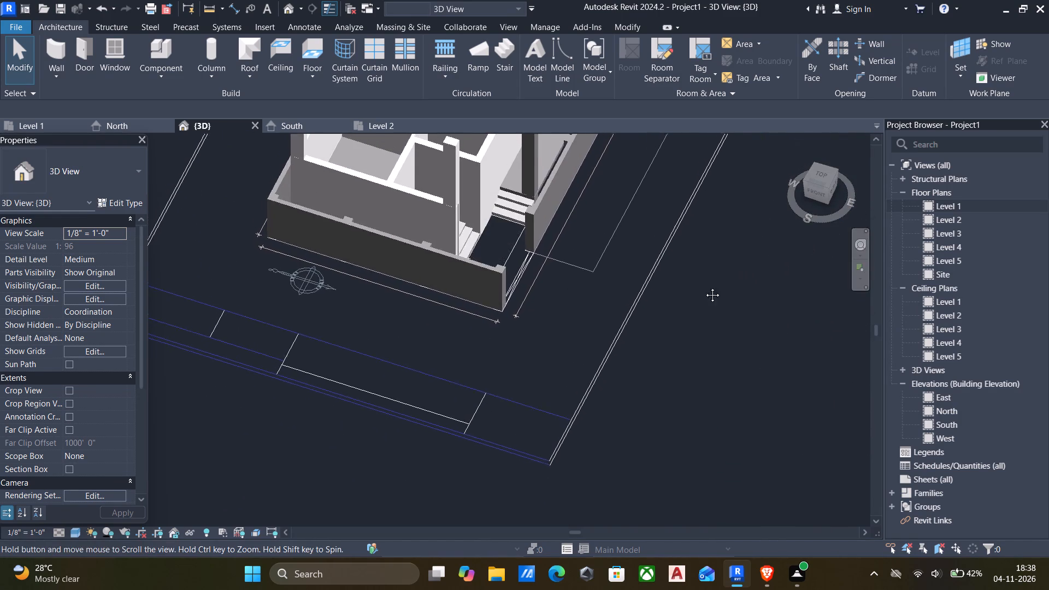
middle_click_drag(704, 287, 815, 353)
middle_click_drag(711, 293, 756, 237, "shift")
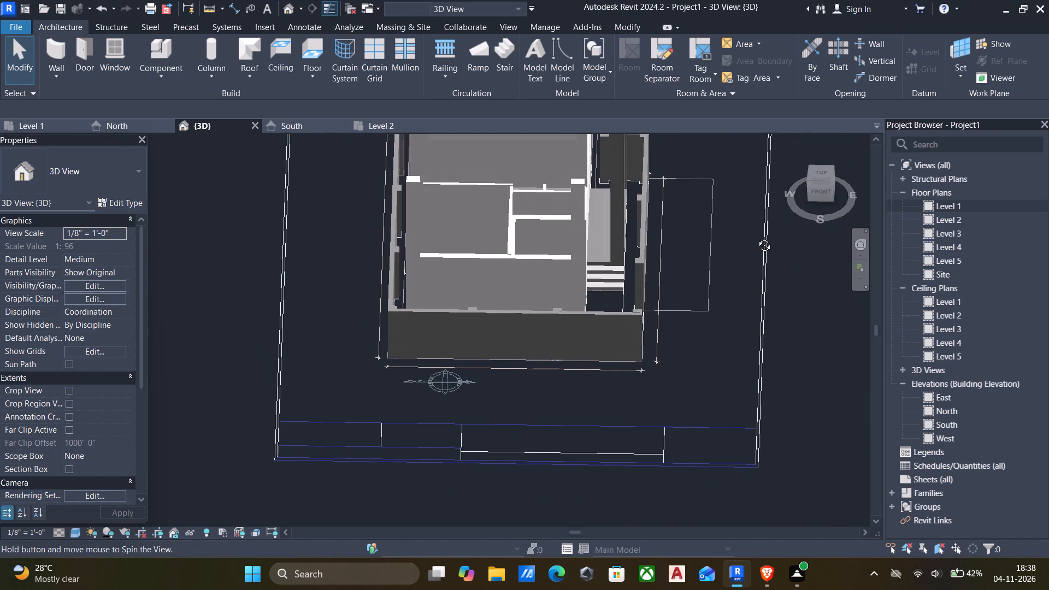
middle_click_drag(756, 237, 755, 237, "shift")
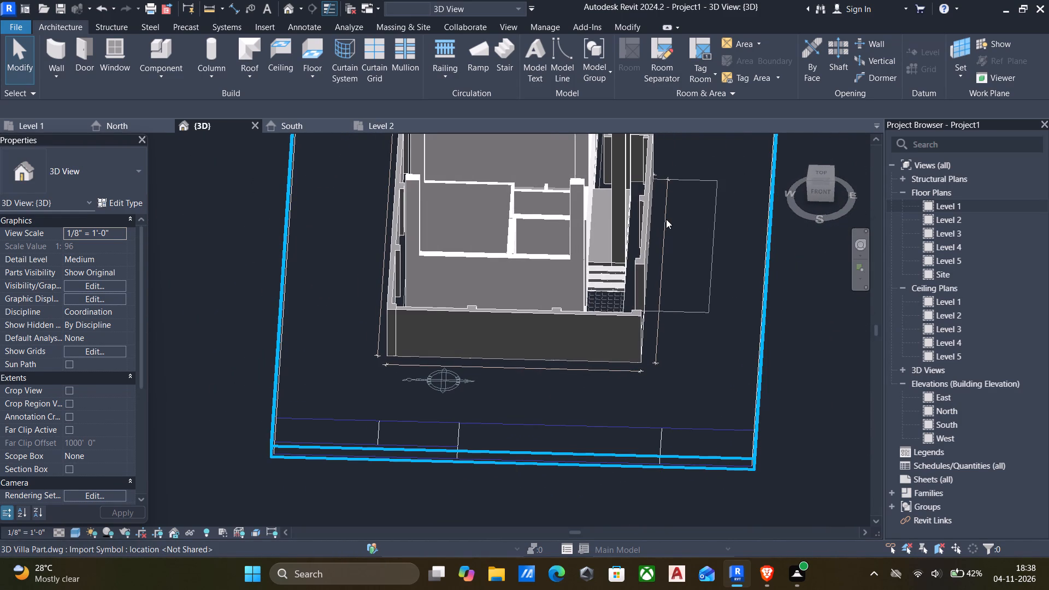
scroll(617, 226, "up", 6)
scroll(634, 249, "down", 2)
middle_click_drag(634, 263, 642, 362)
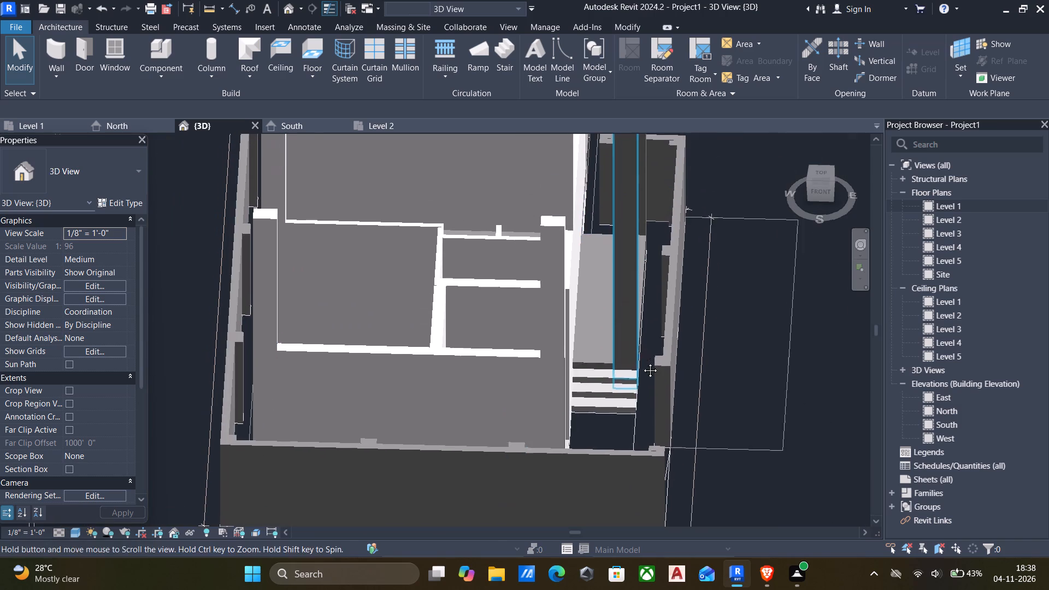
middle_click_drag(642, 362, 650, 375)
scroll(686, 302, "down", 3)
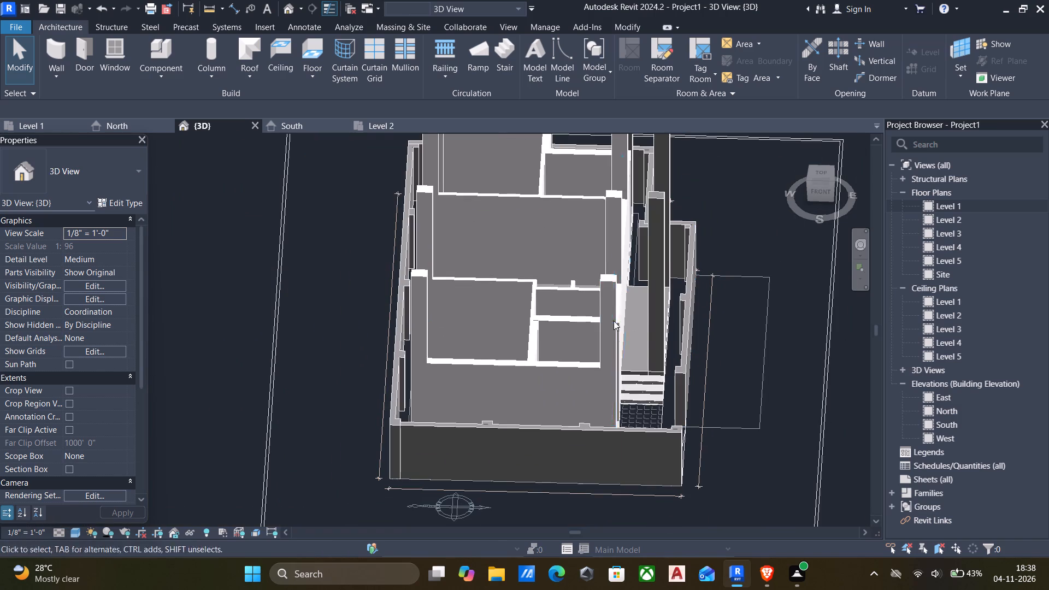
scroll(626, 316, "down", 4)
Examine the 6" floor's outline in 3D along the parking side, around the columns and at the verandah.
middle_click_drag(627, 316, 407, 342, "shift")
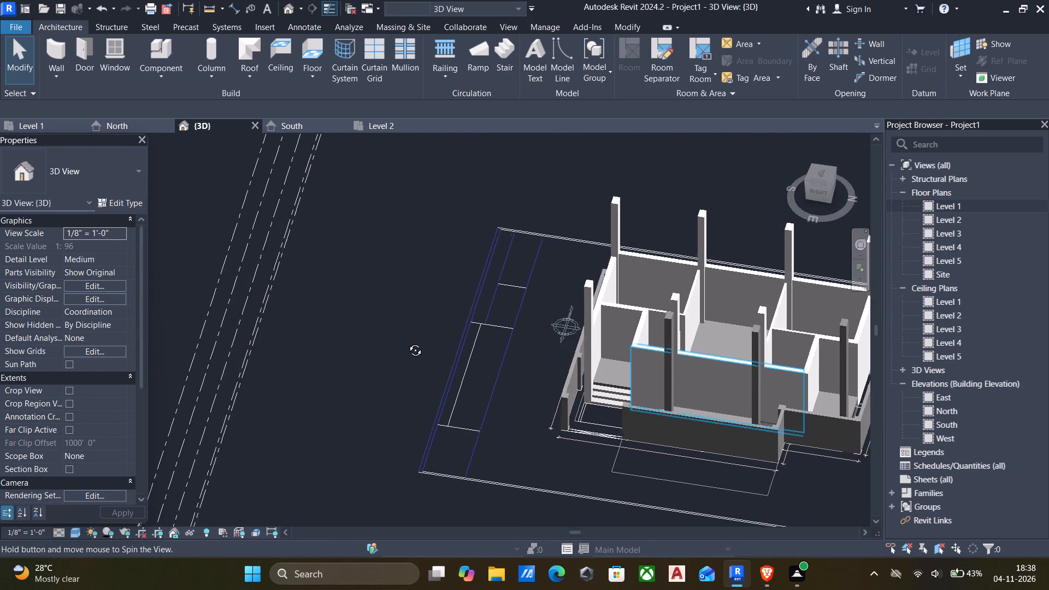
middle_click_drag(407, 342, 421, 446, "shift")
scroll(579, 404, "down", 1)
middle_click_drag(580, 405, 569, 400, "shift")
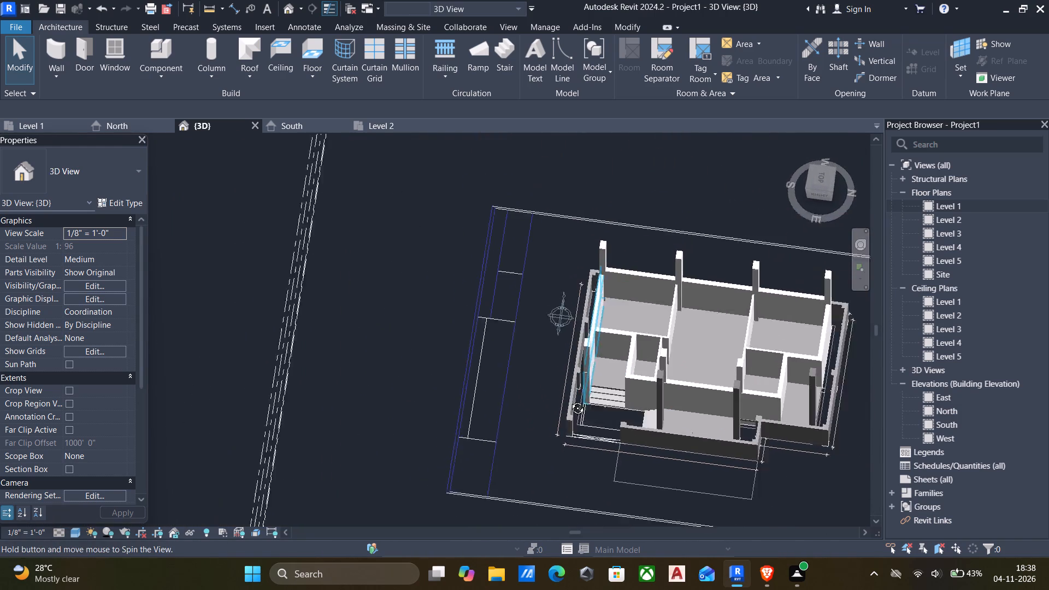
middle_click_drag(569, 400, 470, 409, "shift")
middle_click_drag(544, 398, 428, 278)
middle_click_drag(496, 360, 540, 344, "shift")
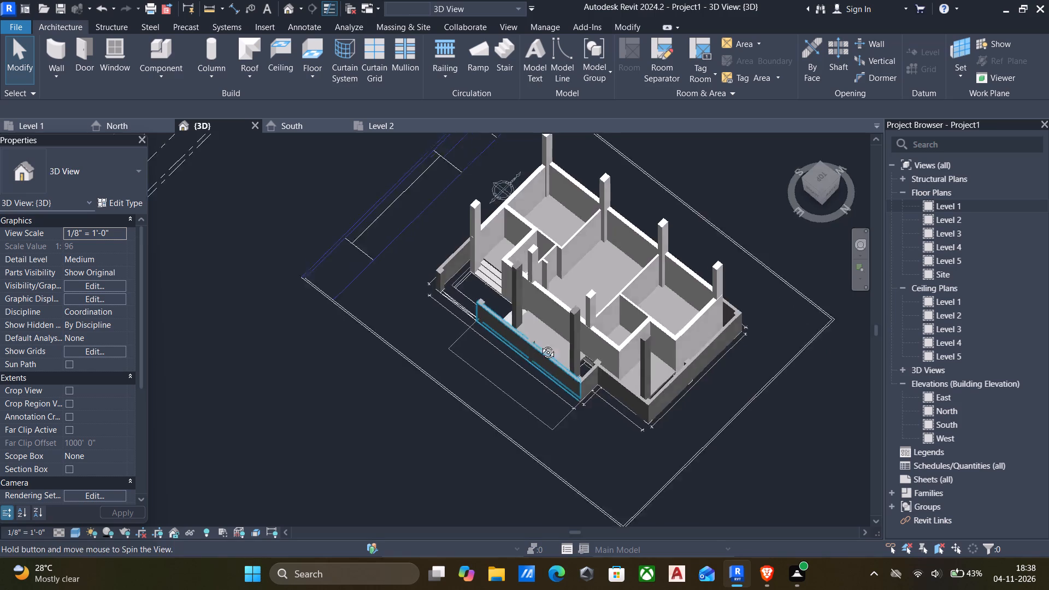
middle_click_drag(540, 344, 565, 359, "shift")
scroll(623, 349, "up", 6)
scroll(600, 330, "down", 1)
middle_click_drag(599, 330, 640, 311, "shift")
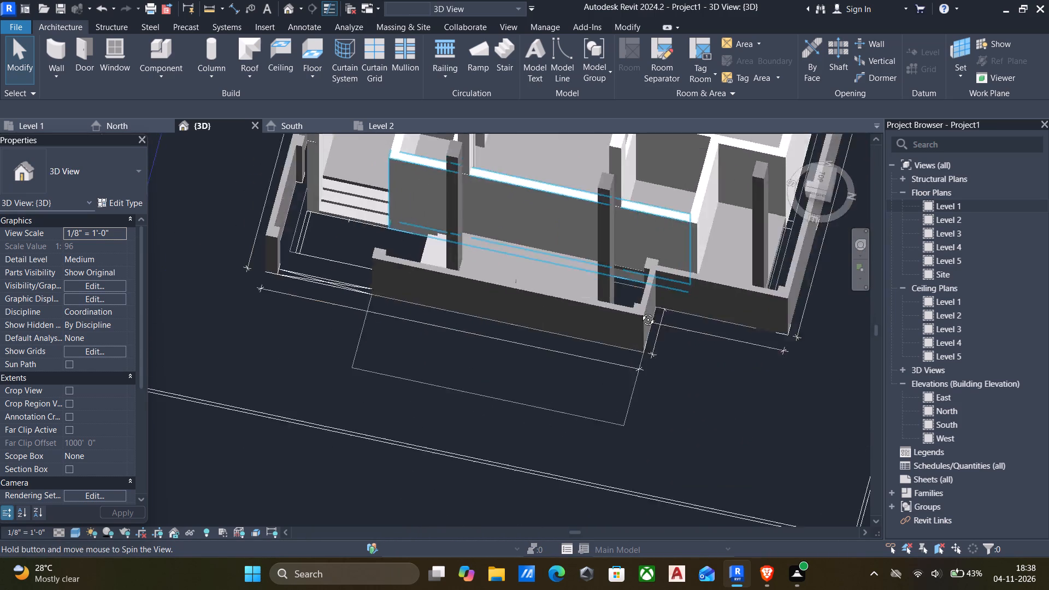
middle_click_drag(640, 311, 675, 375, "shift")
scroll(687, 290, "down", 1)
middle_click_drag(683, 299, 651, 418)
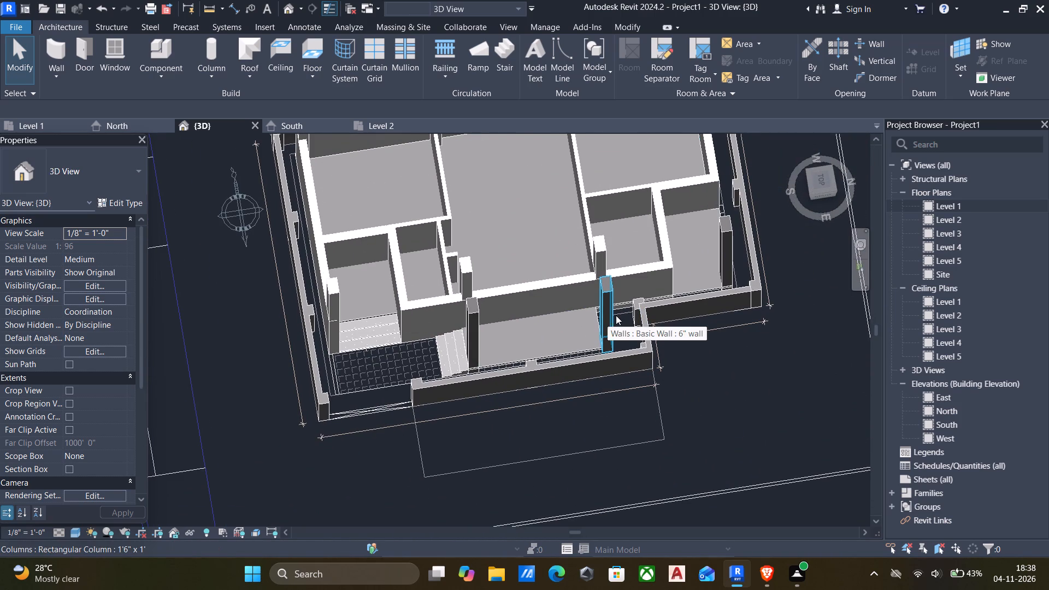
scroll(705, 292, "up", 3)
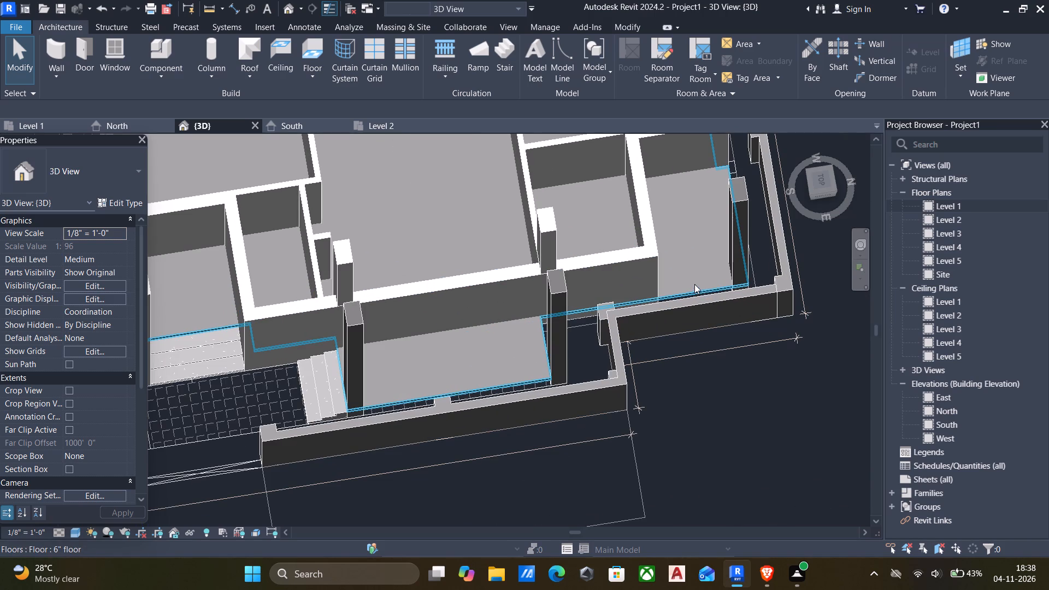
left_click(700, 288)
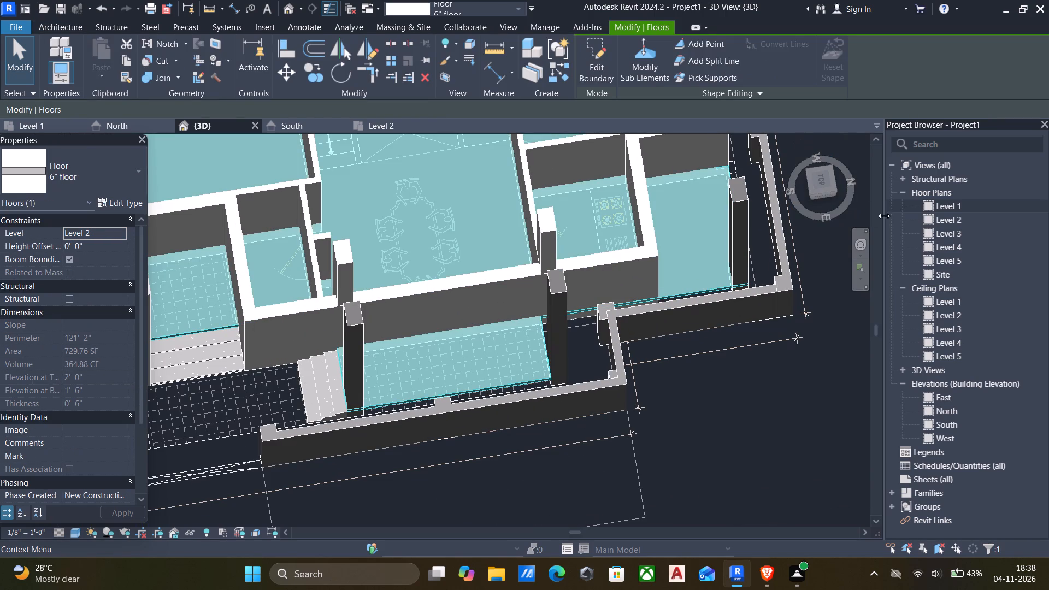
Open the Level 1 plan and check the floor's outline around G.Bed, verandah, kitchen and the parking-side columns.
triple_click(929, 209)
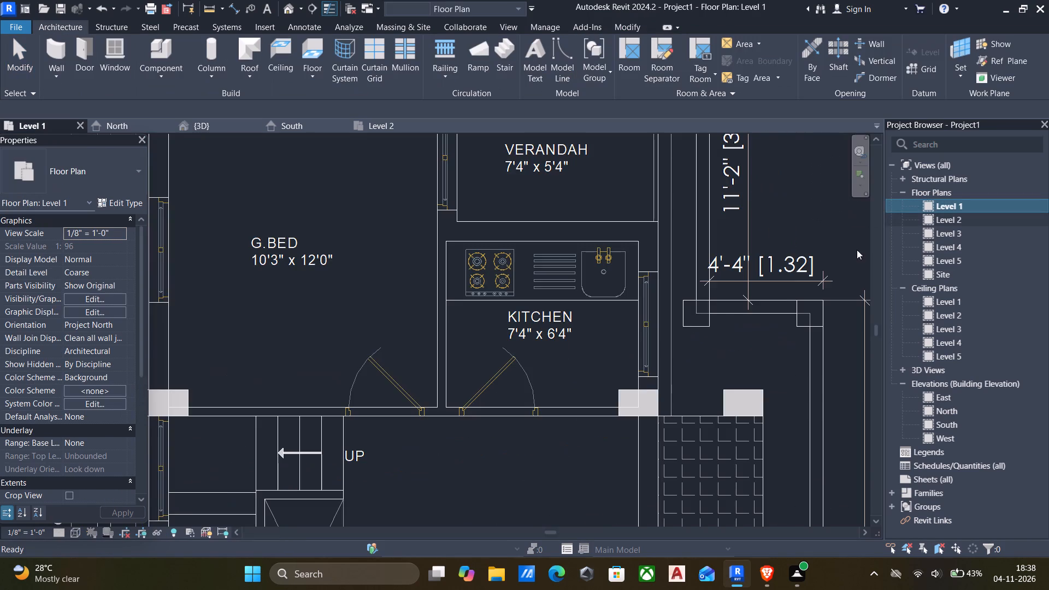
scroll(745, 326, "down", 5)
left_click(718, 371)
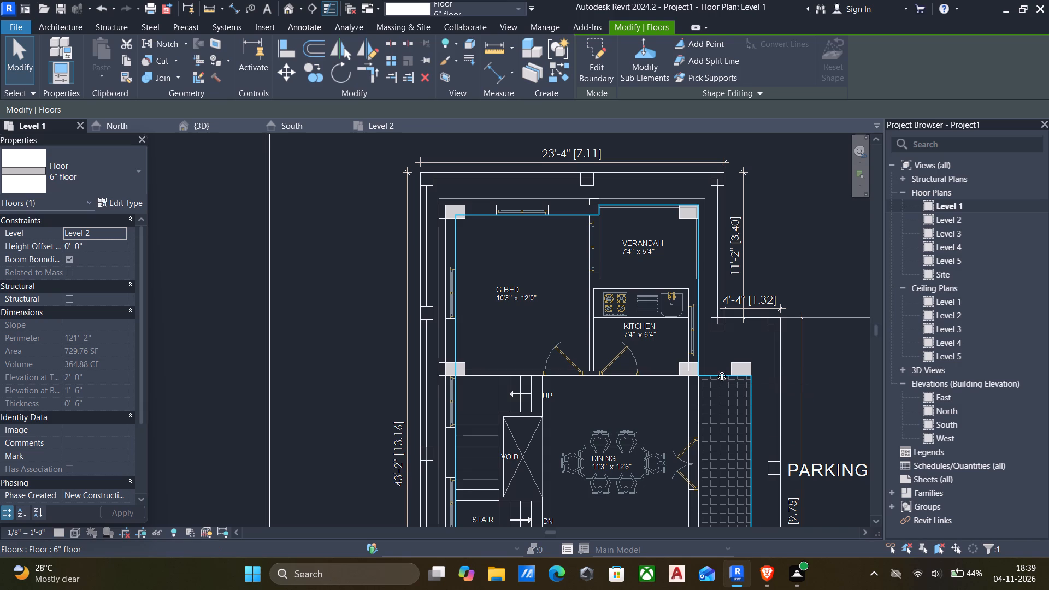
scroll(455, 204, "up", 4)
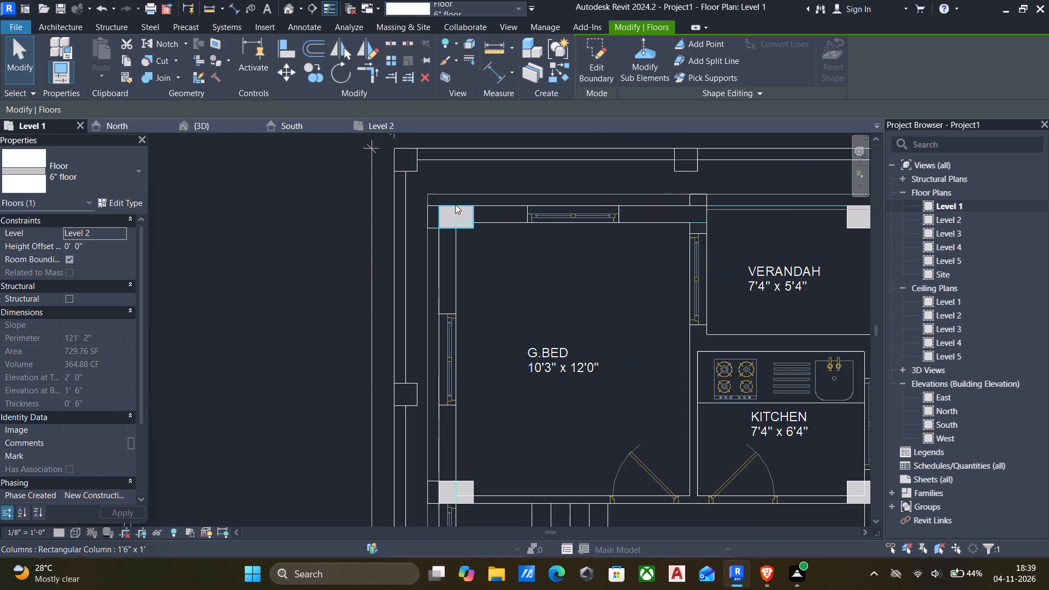
scroll(591, 244, "down", 6)
middle_click_drag(590, 246, 466, 240)
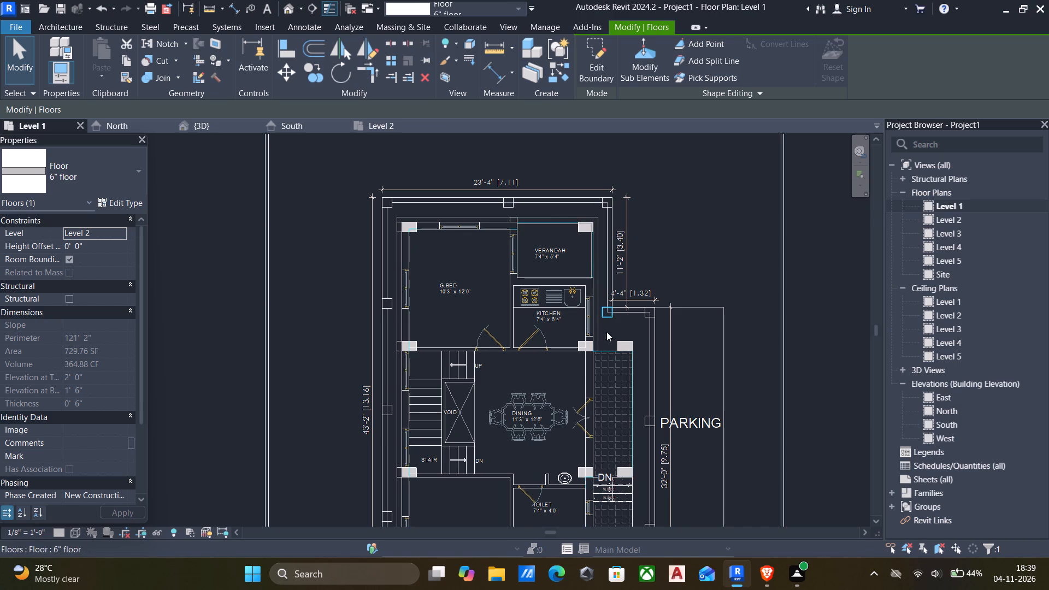
scroll(611, 346, "up", 1)
scroll(585, 279, "up", 5)
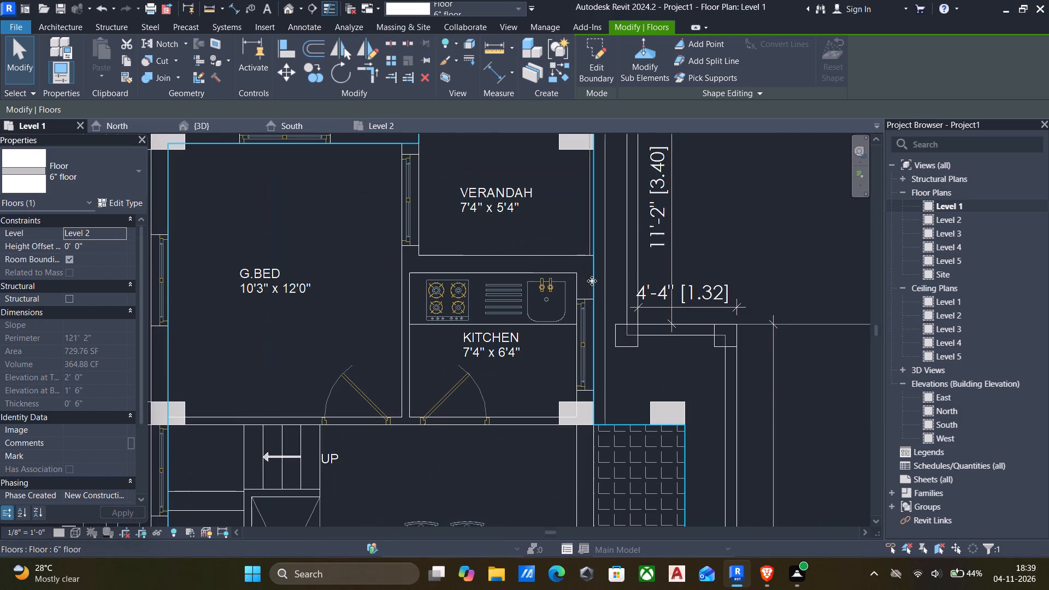
left_click(592, 281)
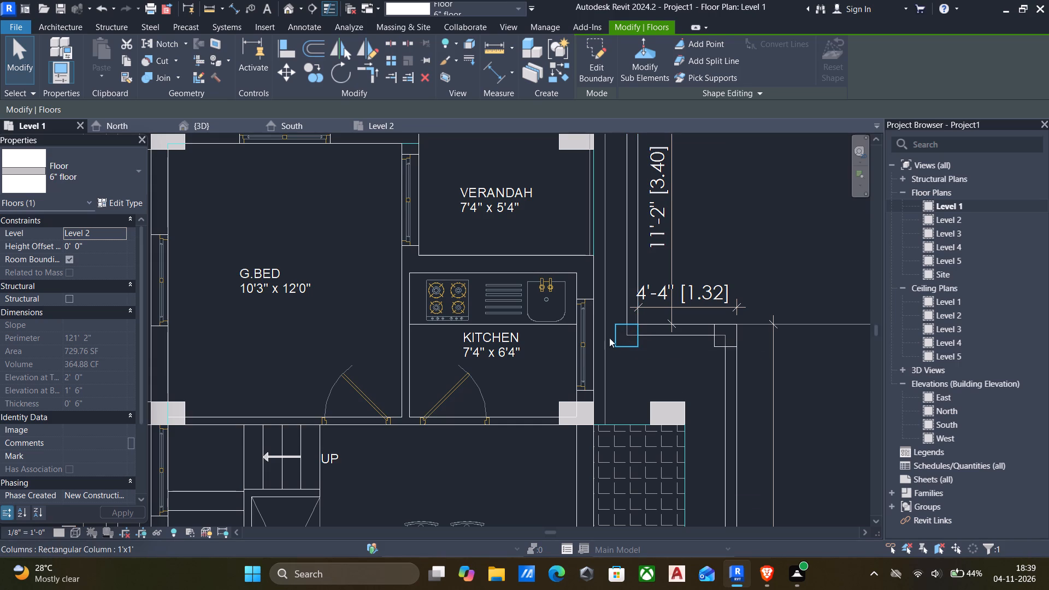
scroll(617, 399, "down", 6)
middle_click_drag(619, 409, 683, 375)
scroll(673, 368, "up", 5)
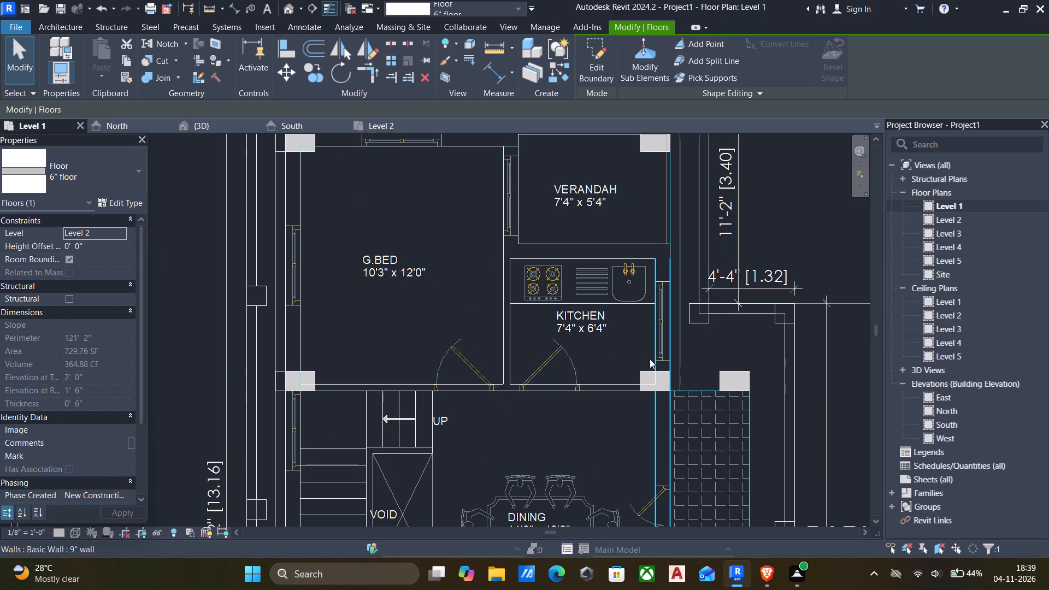
Draw a 4'-0" long 6" innr wall from the kitchen column's outer corner to the parking-side column's, up to Level 2 with 0 top offset.
type("wa")
scroll(686, 395, "up", 4)
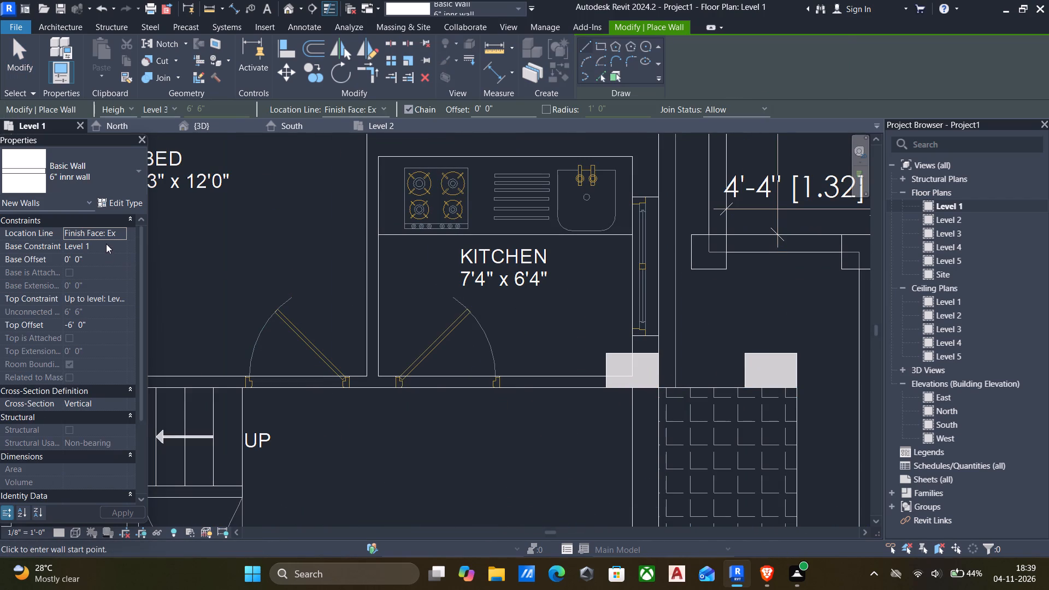
left_click(120, 300)
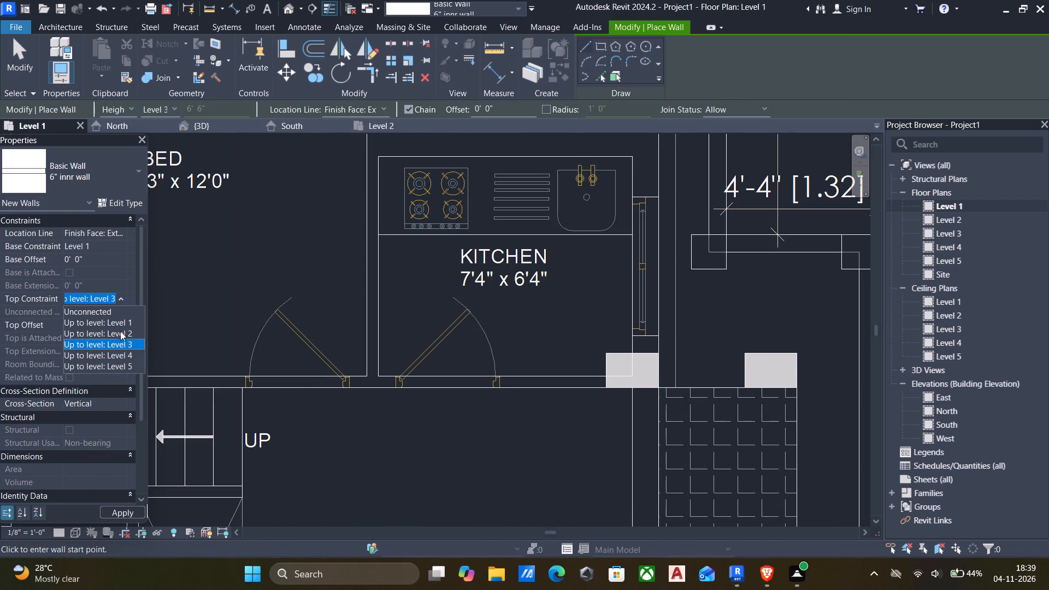
left_click(116, 334)
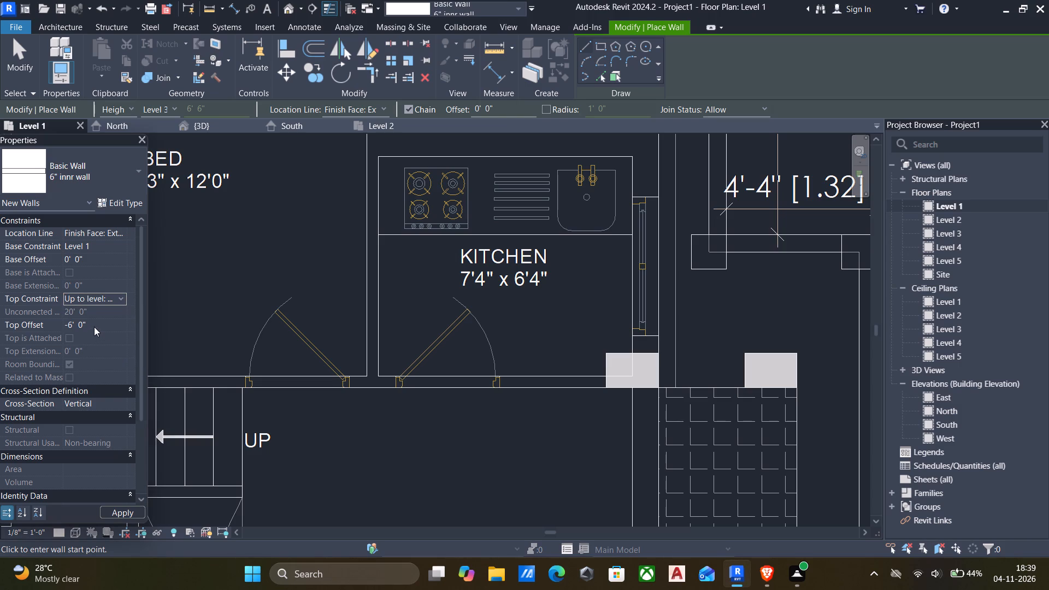
left_click(95, 327)
key("0")
key("Return")
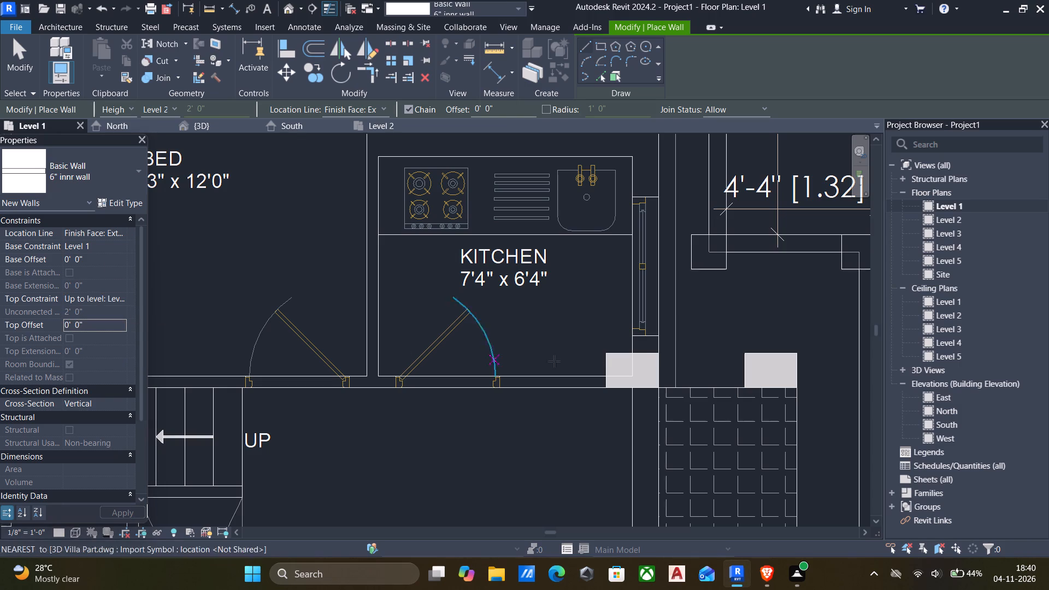
scroll(658, 386, "up", 9)
left_click(653, 382)
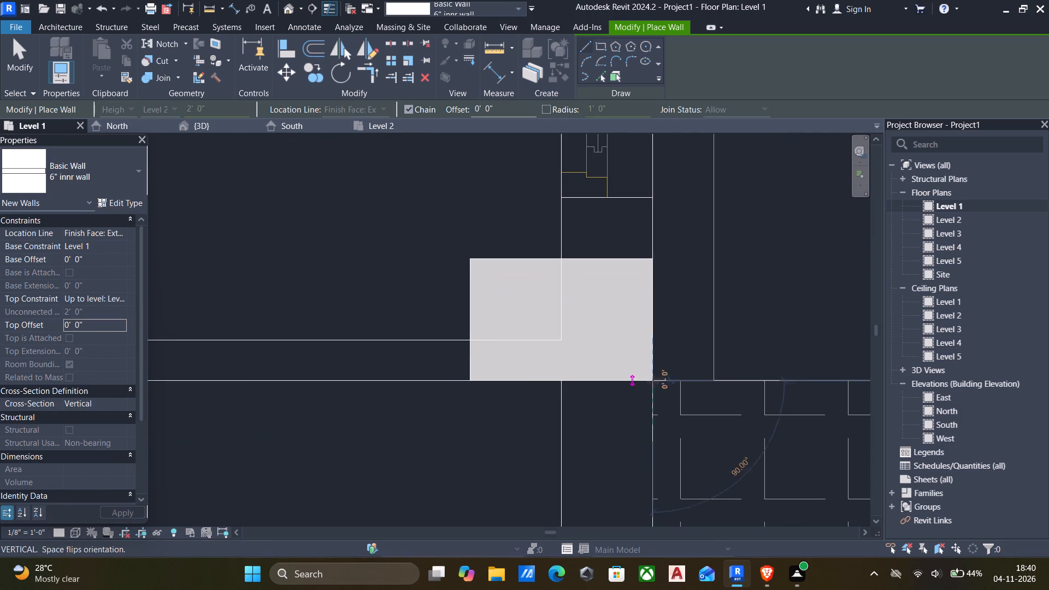
scroll(694, 387, "down", 6)
middle_click_drag(694, 387, 542, 384)
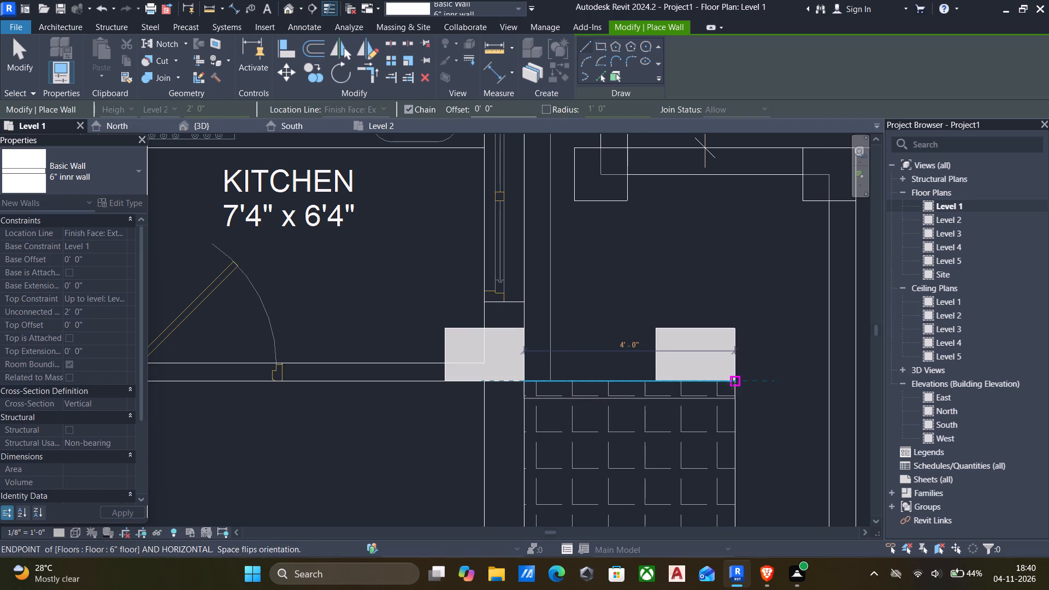
left_click(732, 382)
Continue the wall chain from the parking-side column along the 6" floor's outer edge beside the dining area.
scroll(726, 408, "down", 5)
middle_click_drag(726, 422, 726, 412)
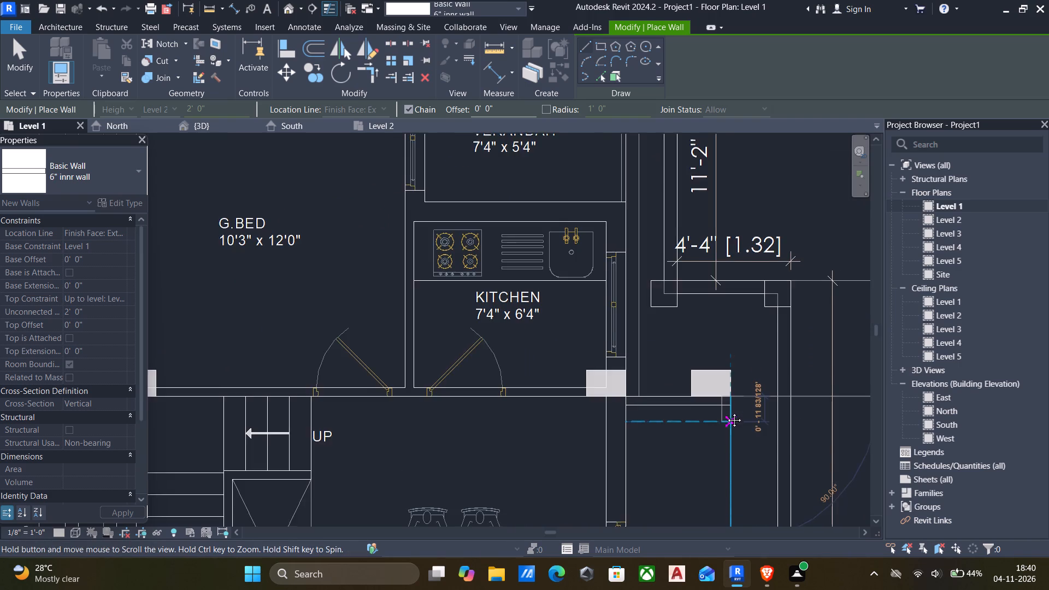
middle_click_drag(726, 412, 730, 299)
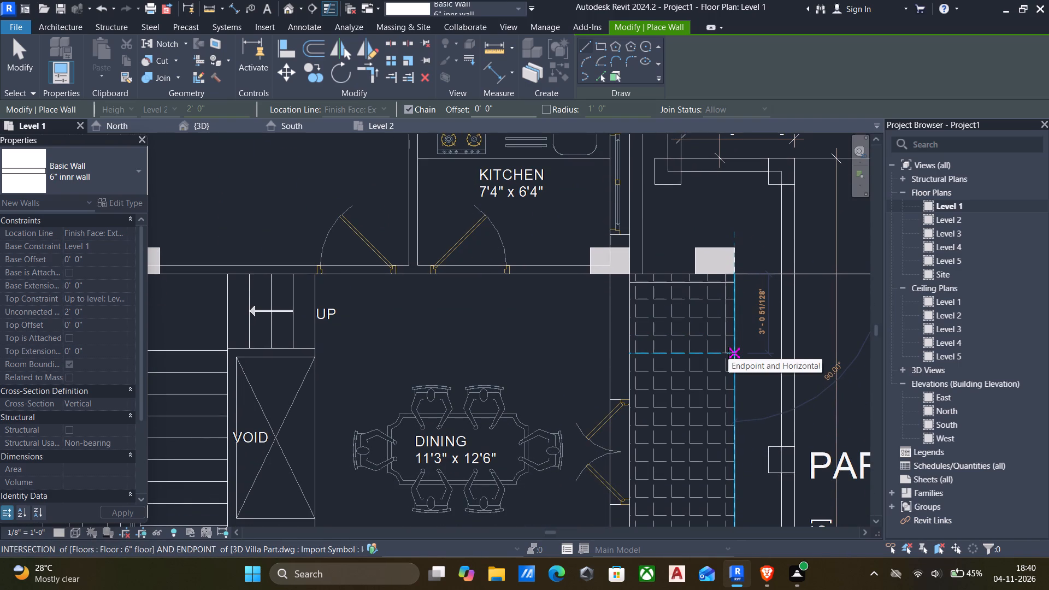
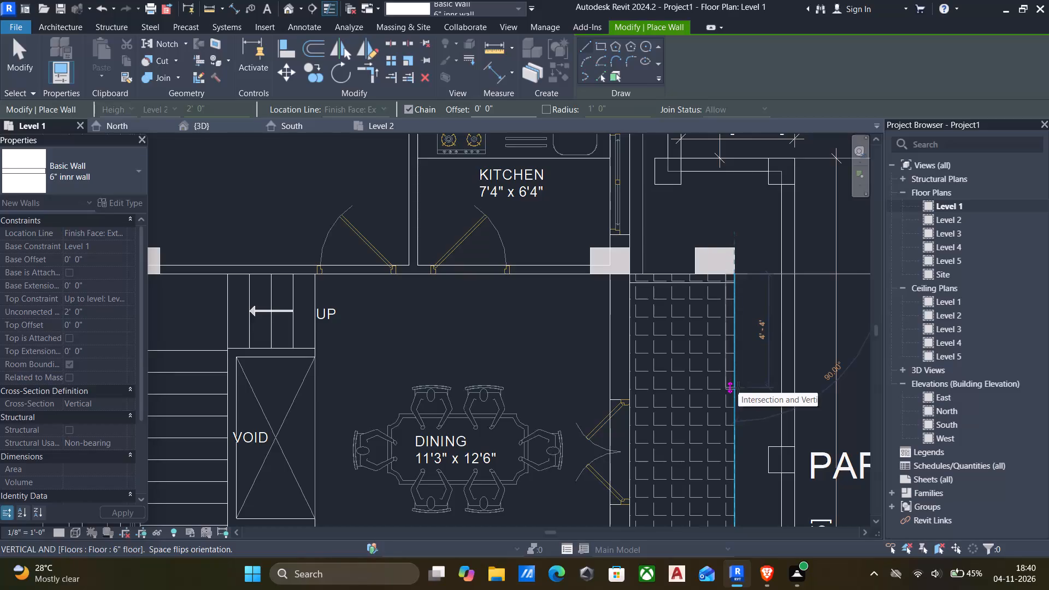
Finish the 6" innr wall along the outer edge of the tiled floor beside the dining room, about 12'-8" long, ending at the stair-side column corner.
scroll(748, 406, "down", 2)
middle_click_drag(738, 414, 739, 327)
middle_click_drag(733, 411, 737, 359)
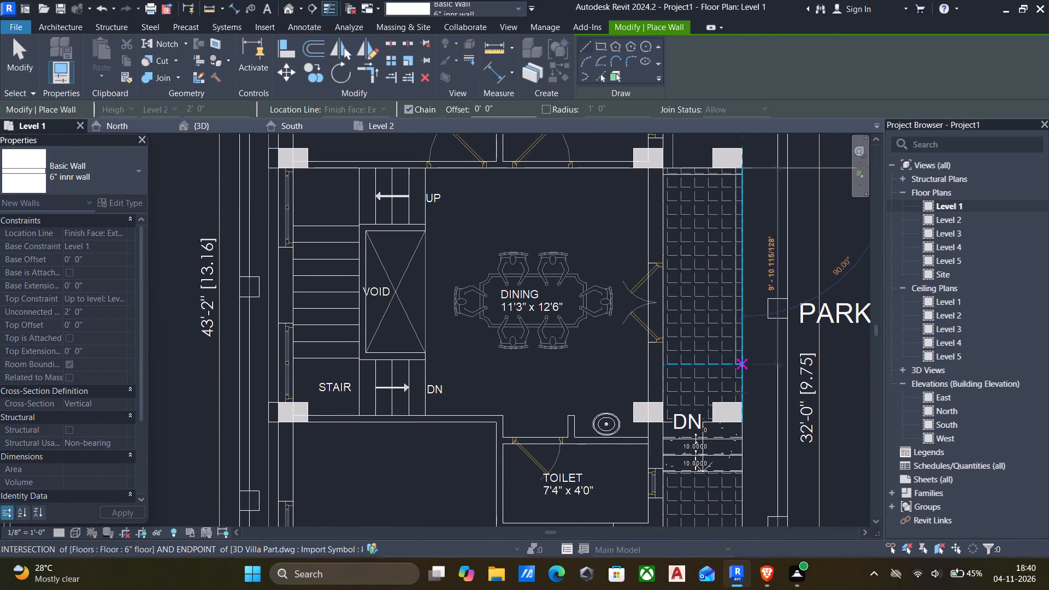
middle_click_drag(736, 412, 741, 356)
scroll(740, 397, "down", 1)
middle_click_drag(740, 397, 739, 360)
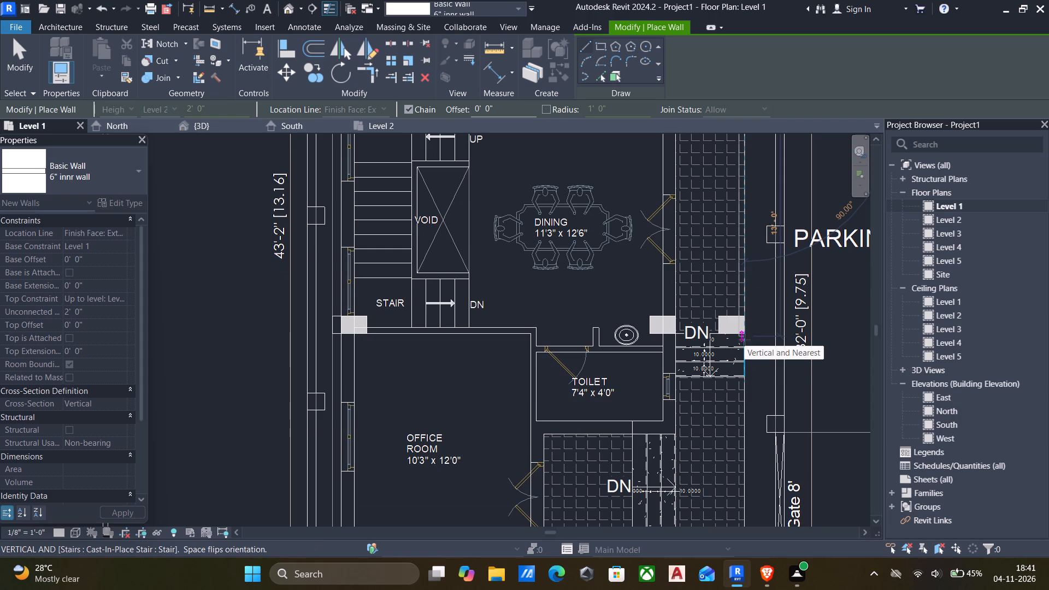
scroll(742, 350, "up", 8)
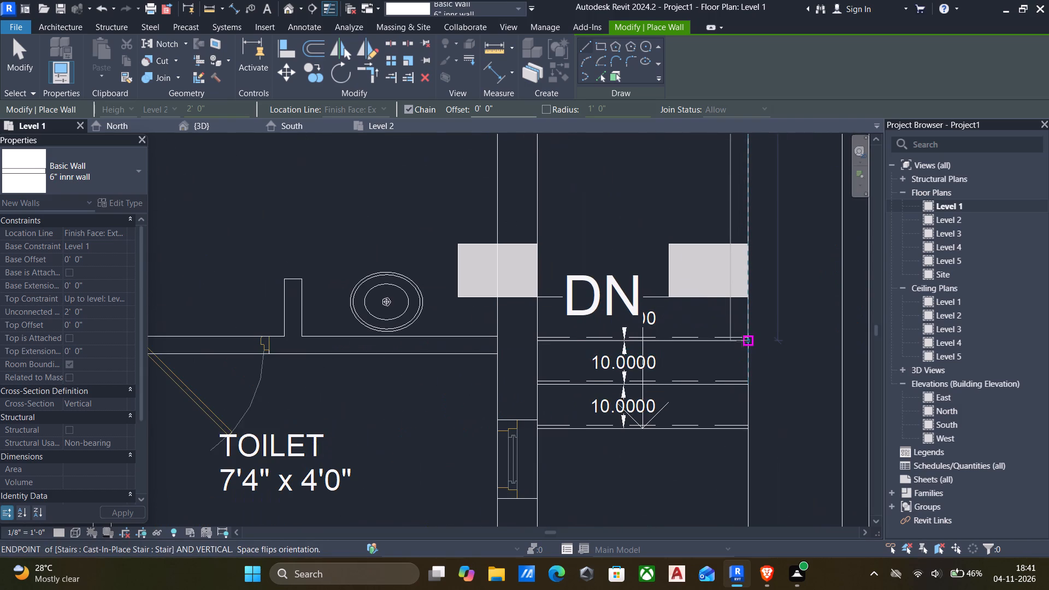
left_click(754, 298)
key("Escape")
scroll(746, 294, "down", 2)
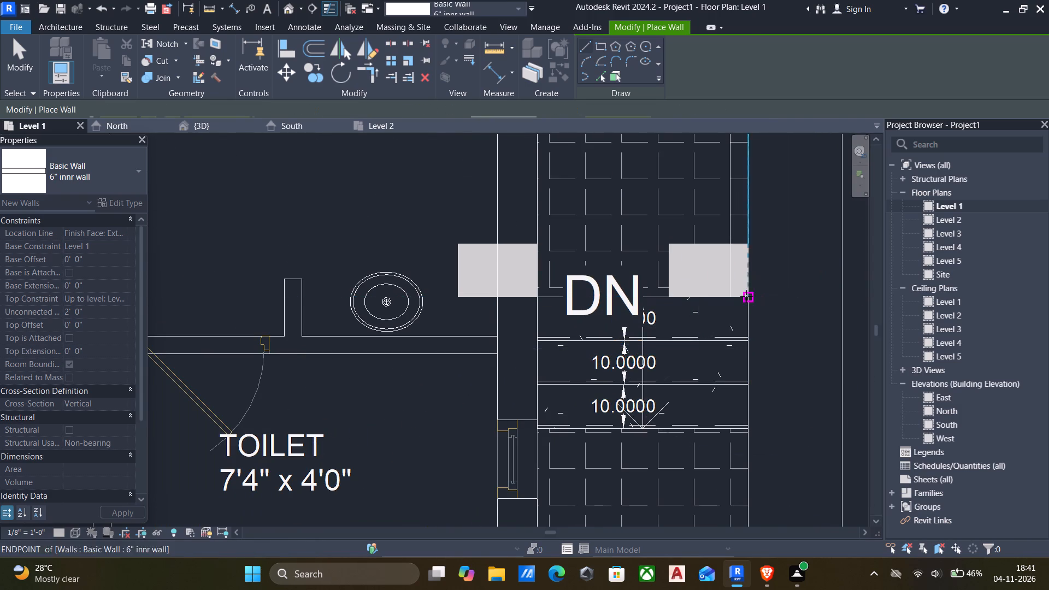
scroll(746, 296, "down", 3)
middle_click_drag(740, 307, 741, 362)
scroll(719, 299, "down", 5)
middle_click_drag(719, 298, 717, 355)
scroll(710, 220, "up", 3)
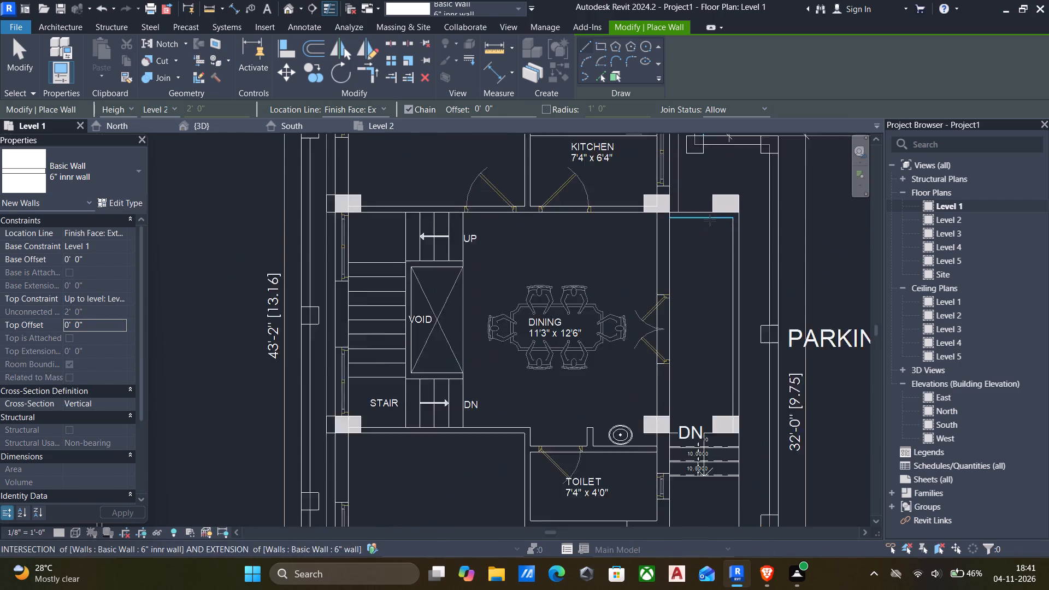
scroll(710, 220, "up", 2)
key("Escape")
Set the top offset of the short and long 6" innr walls around the tiled floor to 1' 0".
scroll(683, 213, "up", 4)
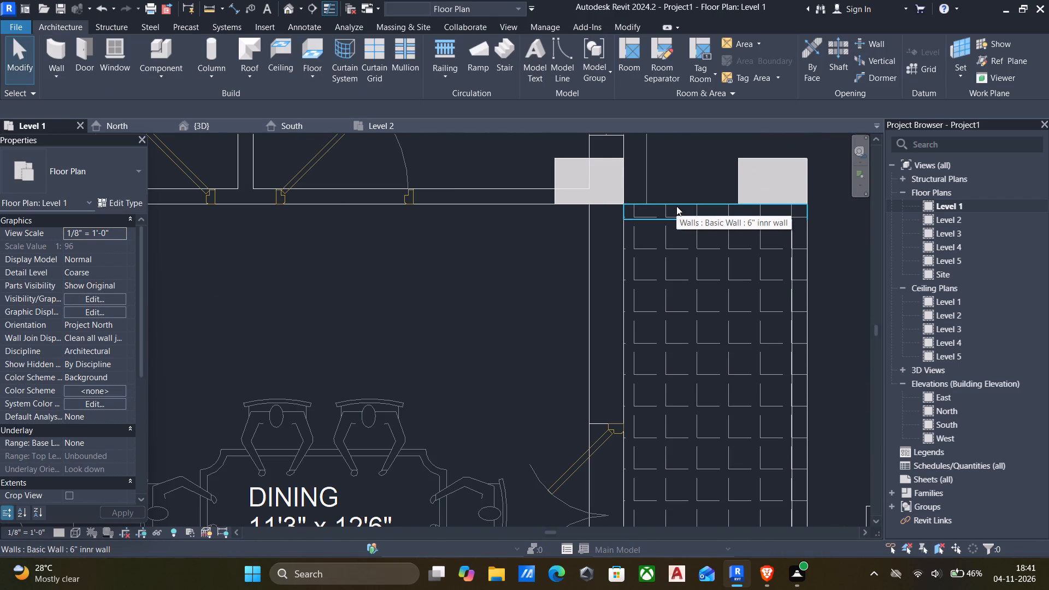
left_click(676, 206)
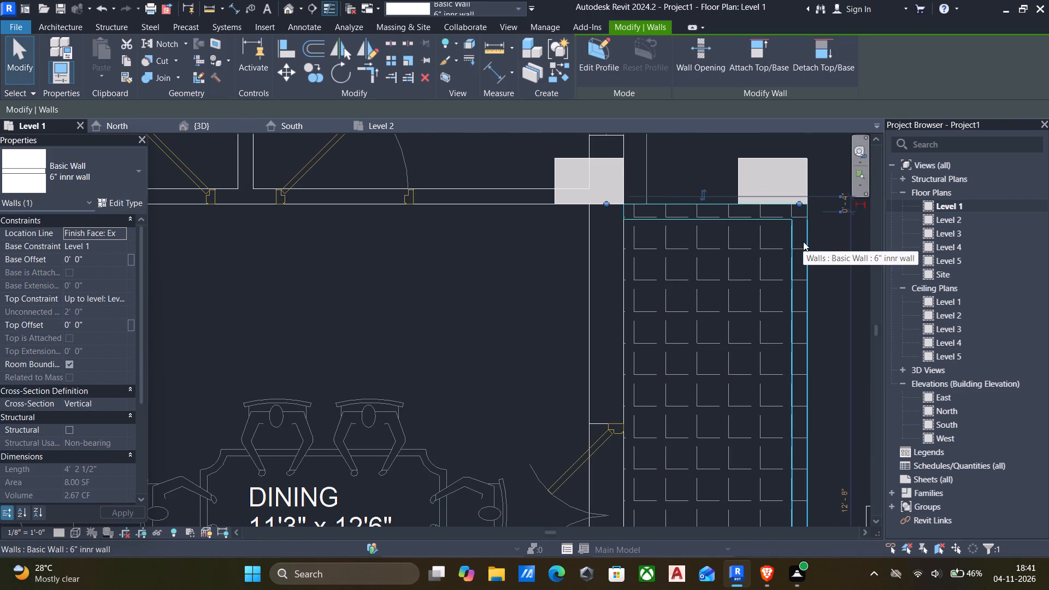
left_click(803, 241, "ctrl")
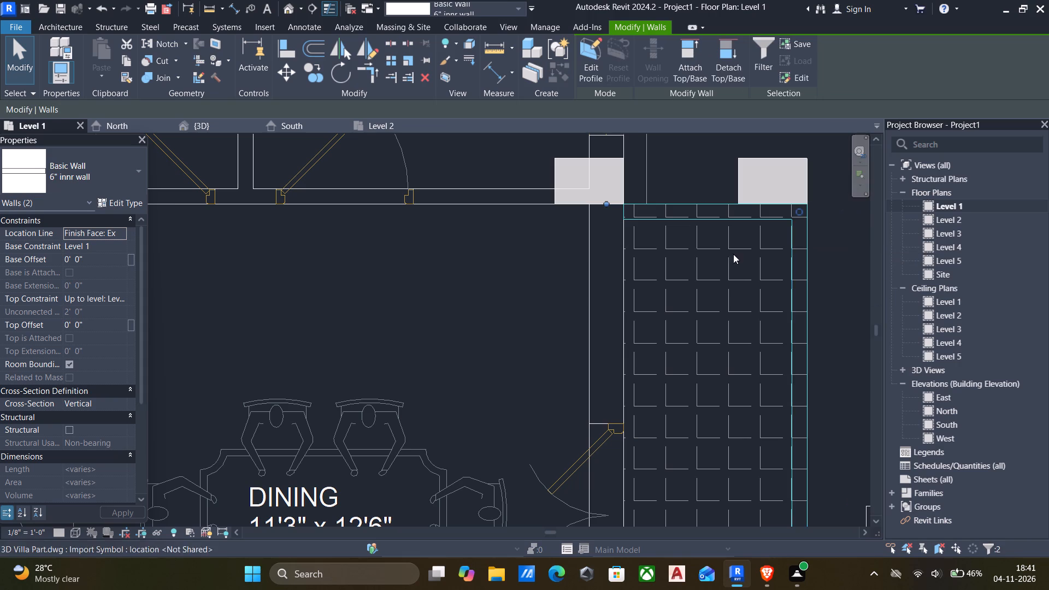
scroll(747, 263, "down", 6)
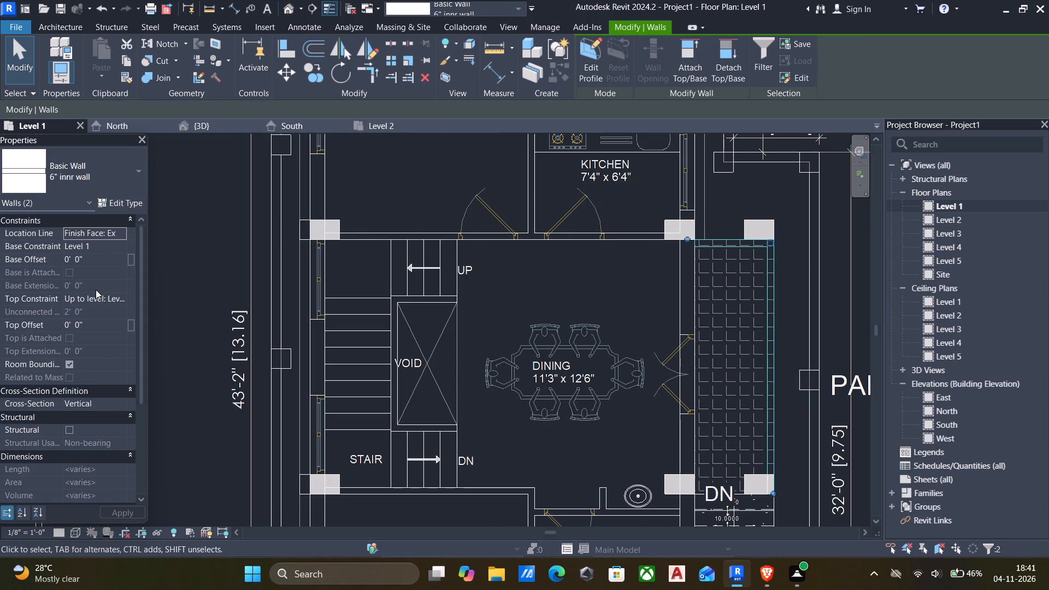
left_click(99, 323)
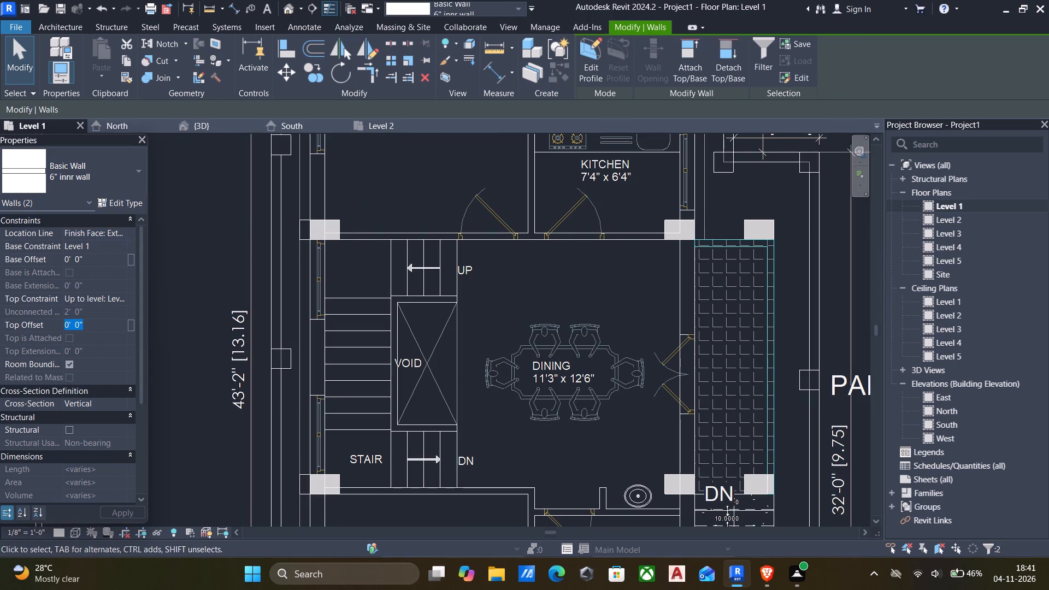
key("1")
key("apostrophe")
key("Return")
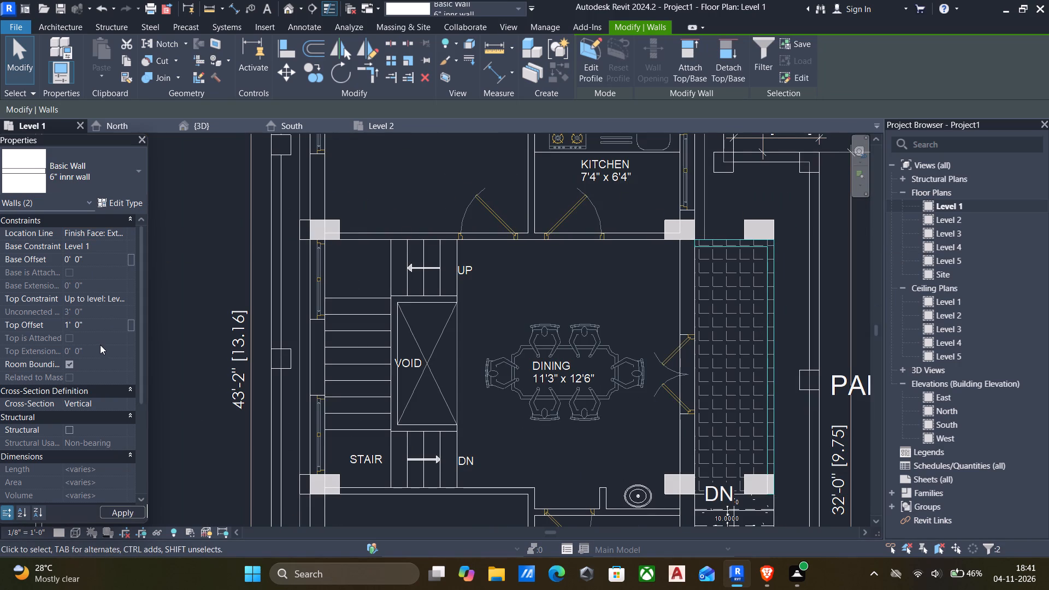
In the 3D view, set the top offset of the long 6" innr wall beside the boundary wall to 0.
left_click(286, 8)
key("Escape")
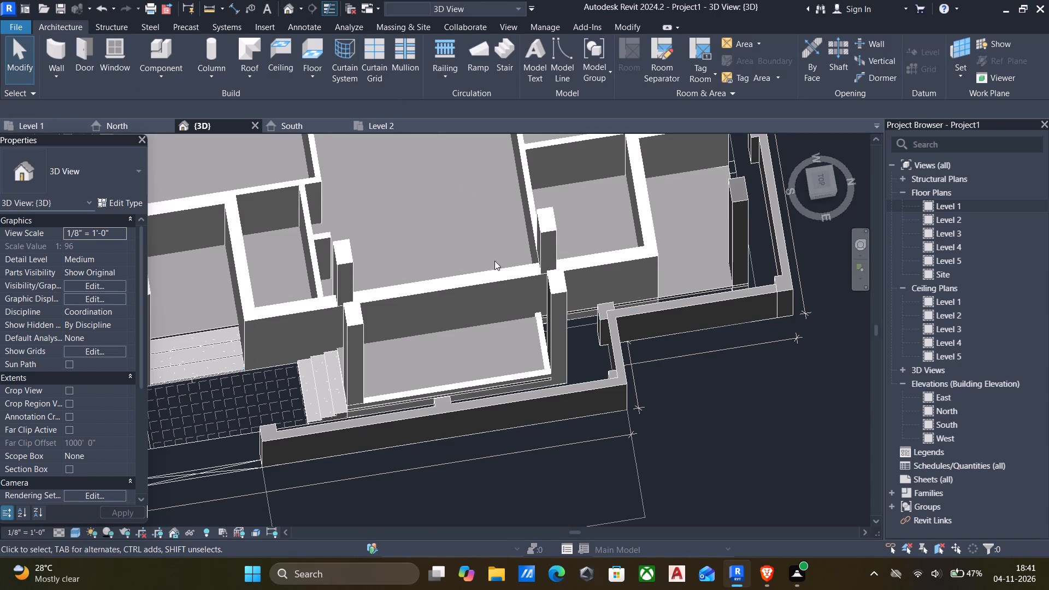
scroll(525, 323, "down", 4)
middle_click_drag(526, 327, 603, 234, "shift")
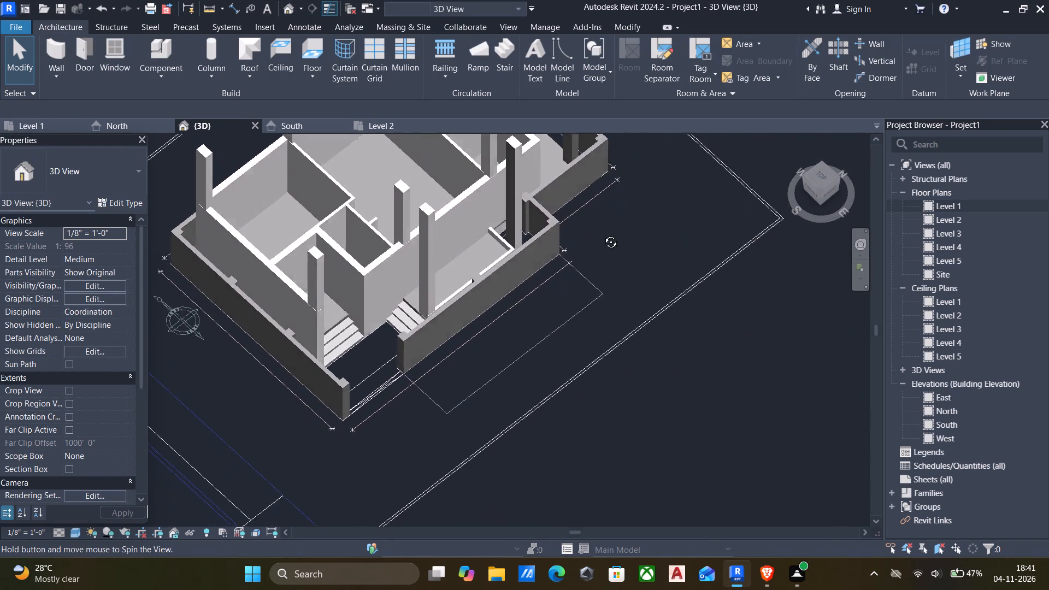
middle_click_drag(603, 234, 611, 231, "shift")
middle_click_drag(504, 240, 556, 214, "shift")
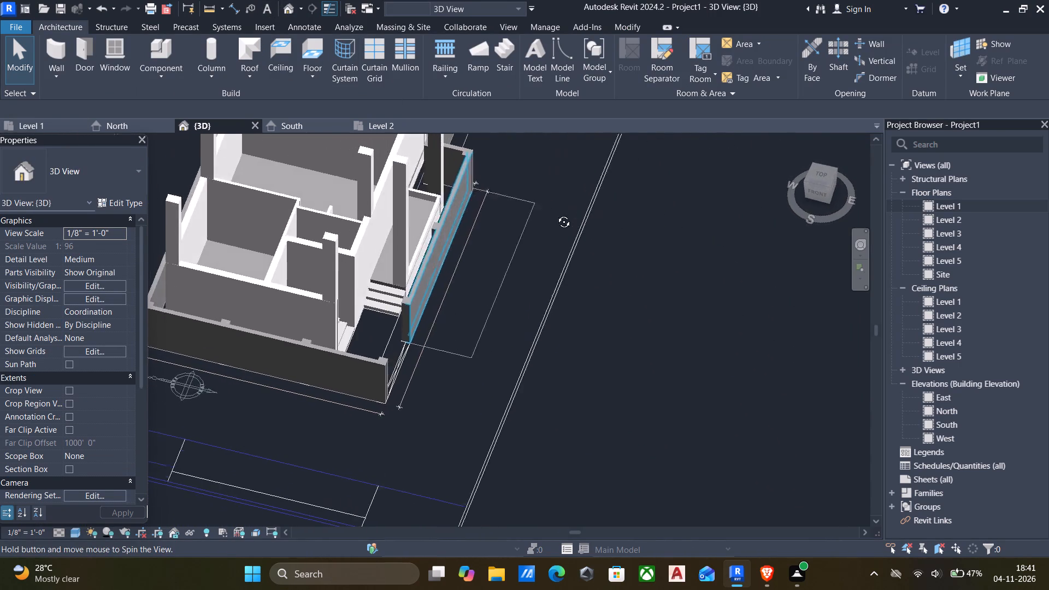
middle_click_drag(556, 214, 544, 280, "shift")
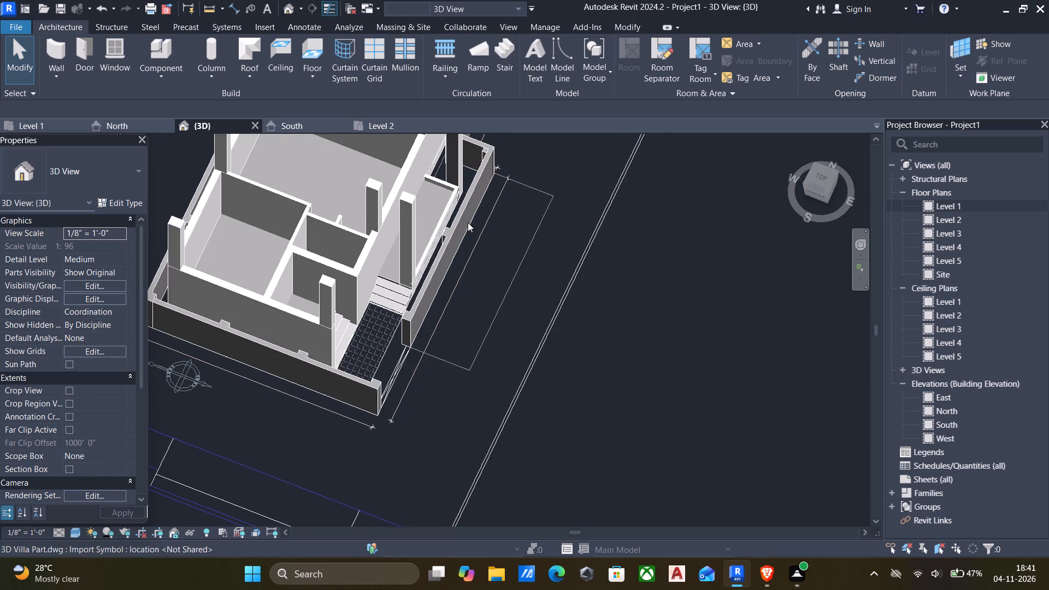
scroll(467, 222, "up", 1)
scroll(439, 177, "up", 4)
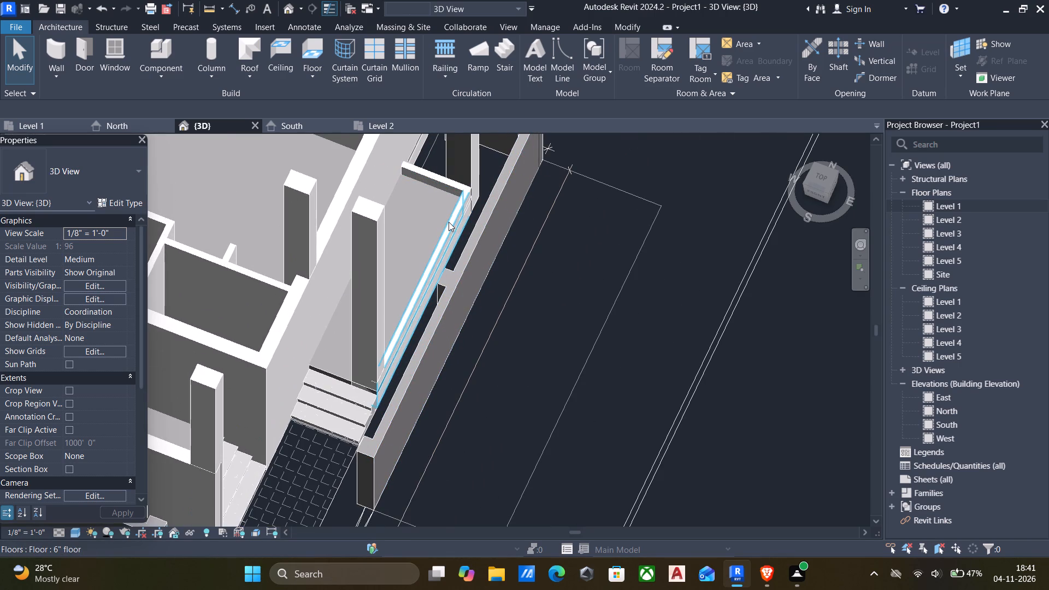
left_click(449, 222)
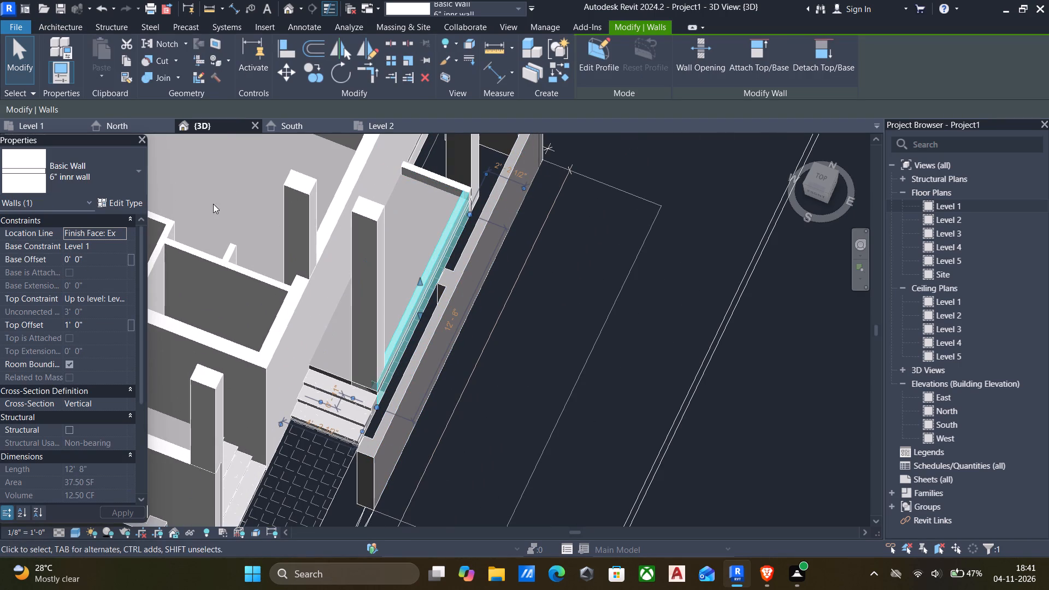
left_click(119, 322)
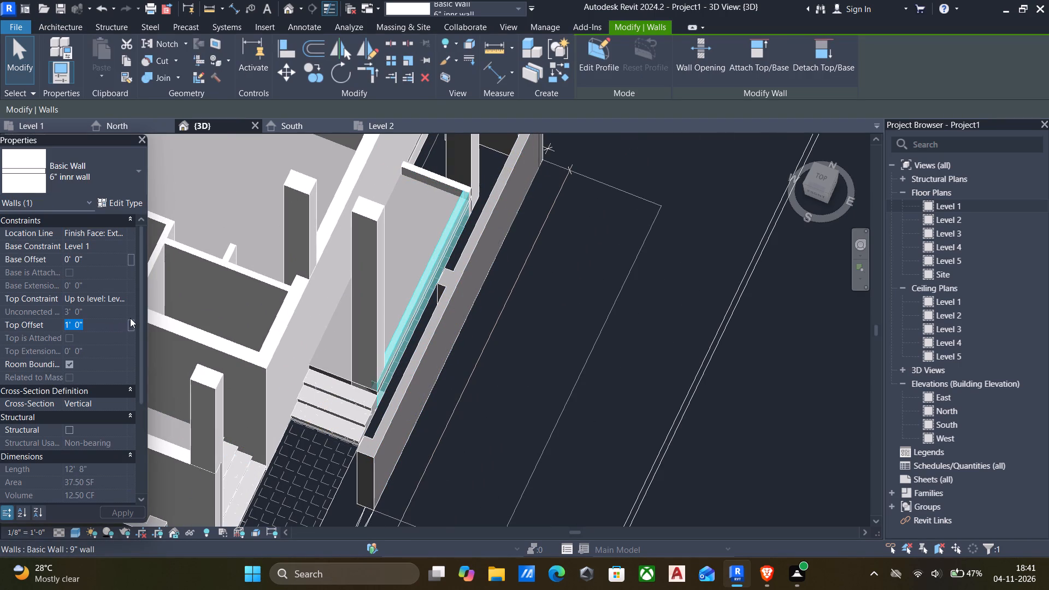
key("0")
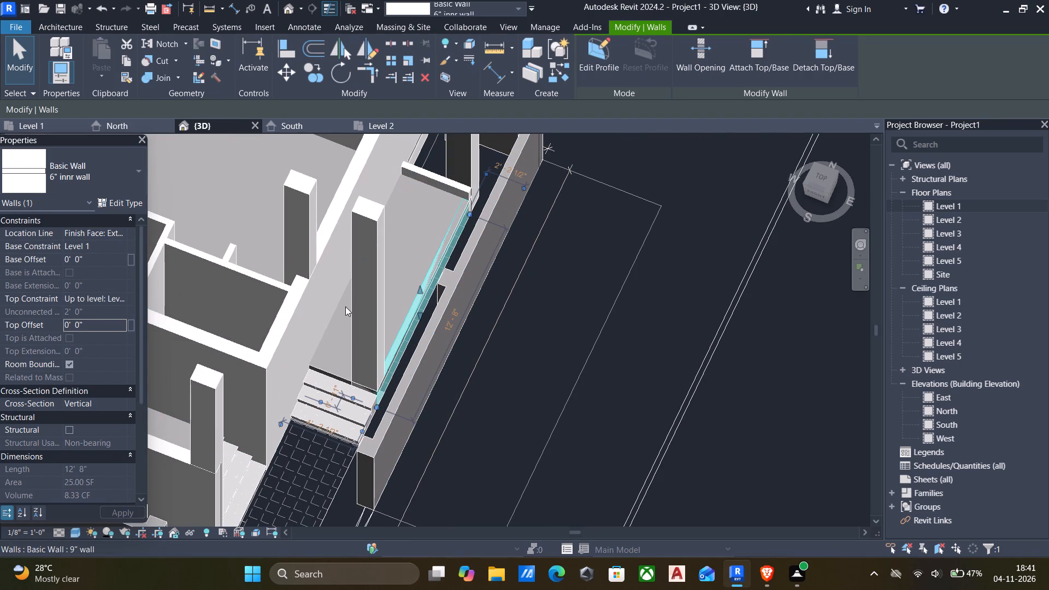
scroll(386, 279, "up", 4)
key("Escape")
Delete the two rectangular columns standing at the ends of the long low wall on the porch.
scroll(404, 283, "down", 6)
middle_click_drag(406, 289, 433, 359)
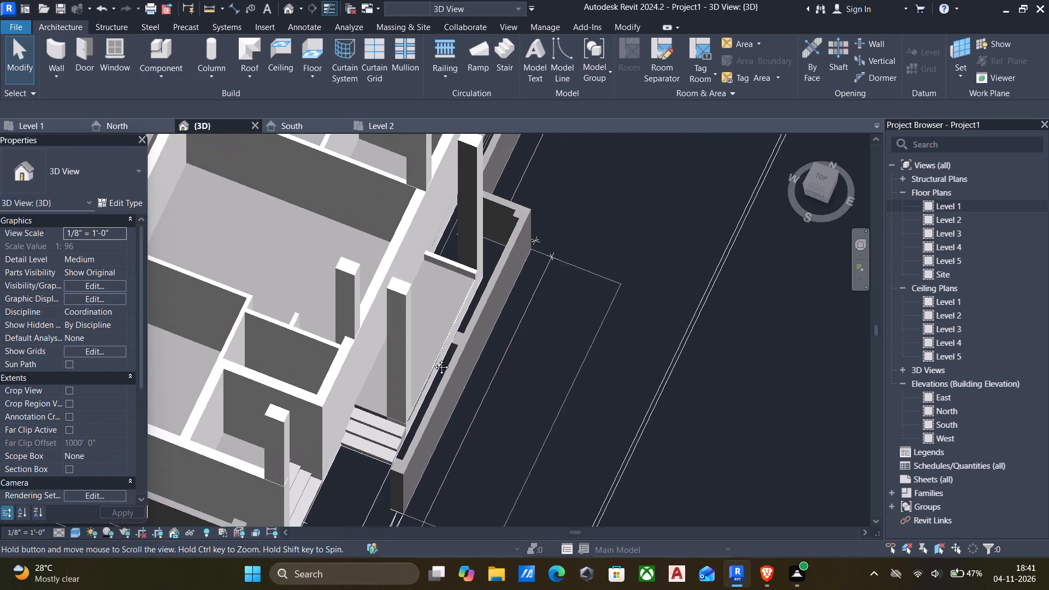
middle_click_drag(433, 359, 438, 365)
scroll(453, 273, "up", 4)
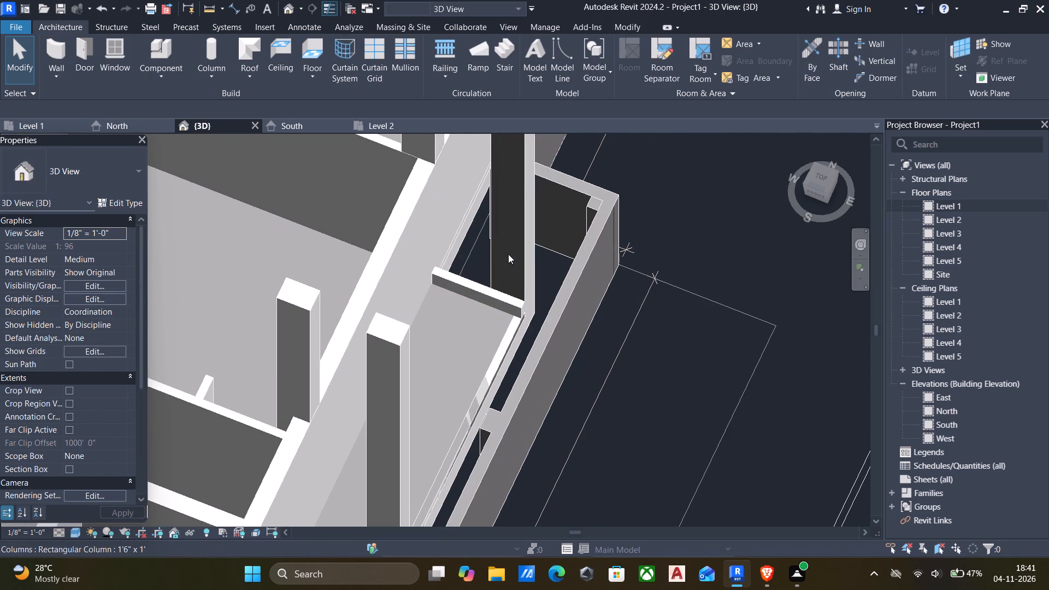
scroll(508, 256, "down", 4)
left_click(520, 251)
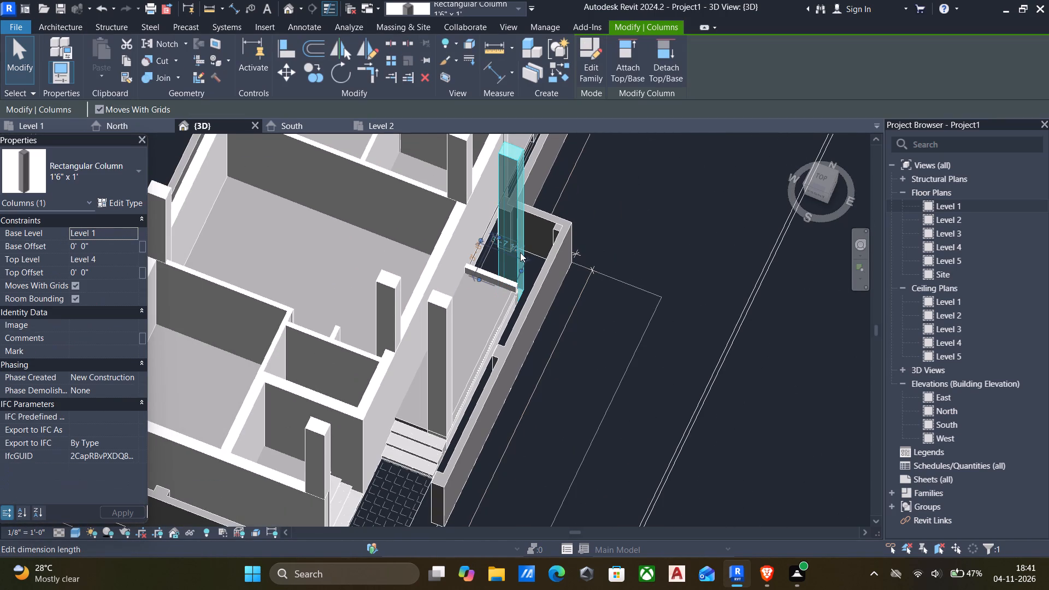
key("Delete")
left_click(452, 320)
key("Delete")
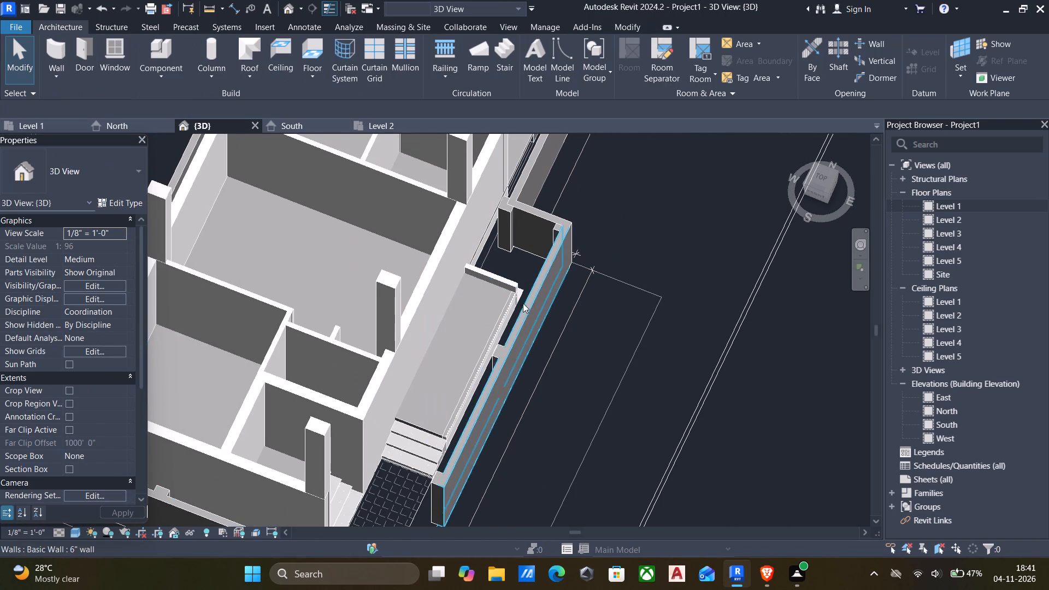
Examine the porch floor and its low walls from several angles in 3D.
scroll(524, 300, "up", 18)
scroll(509, 273, "down", 12)
middle_click_drag(515, 293, 462, 306, "shift")
middle_click_drag(511, 337, 380, 295)
middle_click_drag(502, 355, 494, 385, "shift")
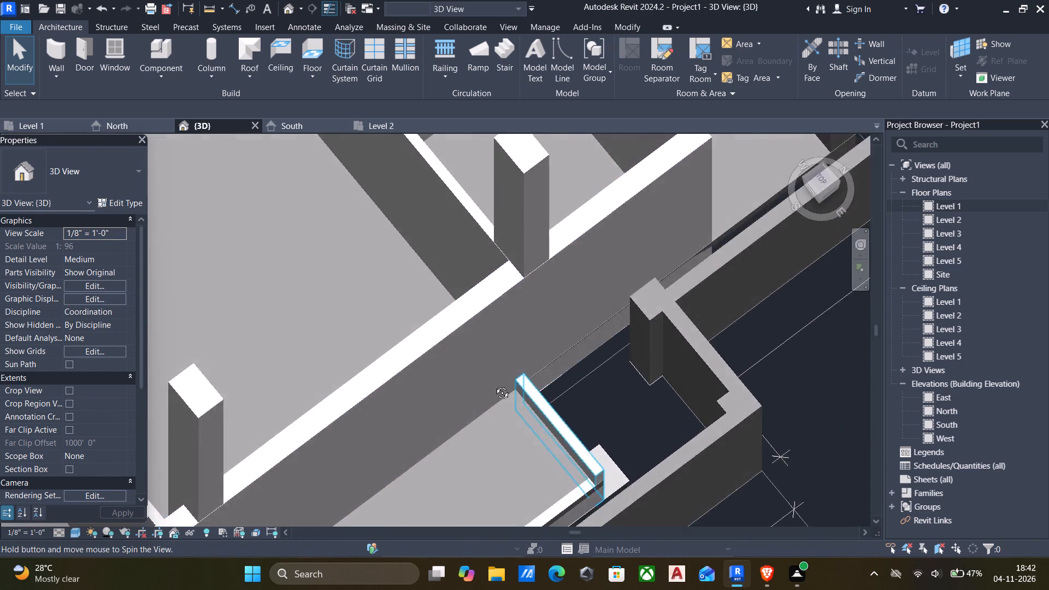
middle_click_drag(494, 385, 534, 328, "shift")
scroll(472, 337, "down", 1)
middle_click_drag(472, 337, 579, 286)
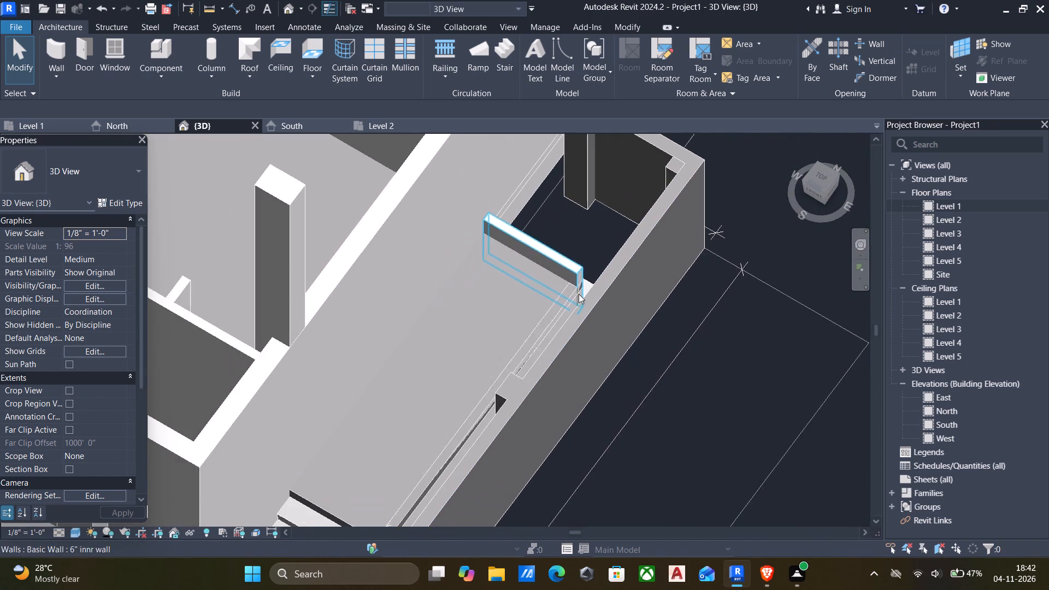
middle_click_drag(521, 343, 563, 308, "shift")
middle_click_drag(498, 327, 611, 316)
scroll(527, 273, "down", 4)
scroll(648, 307, "up", 1)
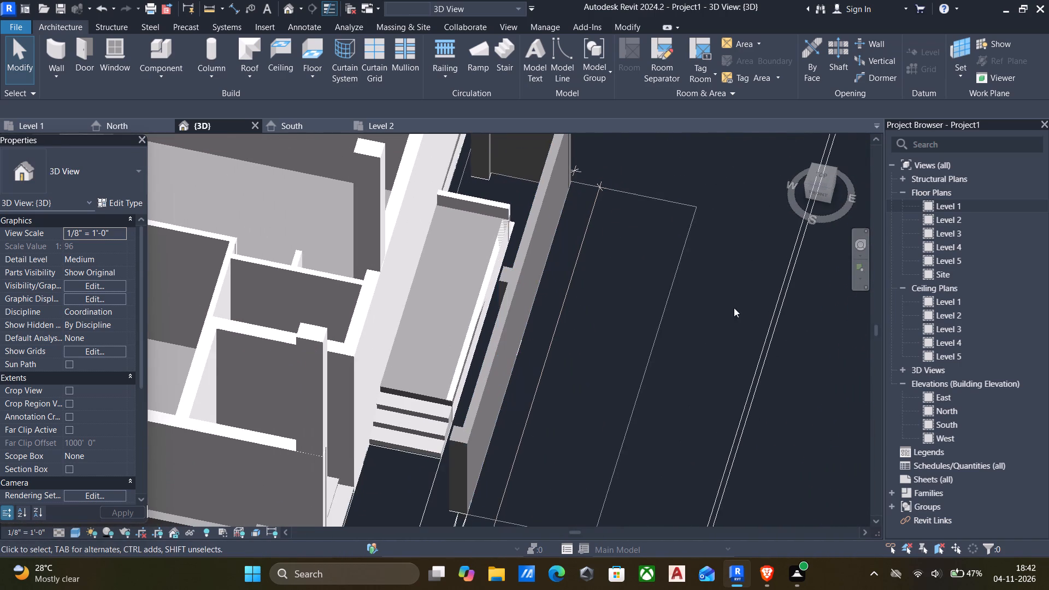
On the Level 2 floor plan, create a 4' 0" Handrail - Rectangular railing along the short porch wall's centreline with a 1' 0" base offset.
double_click(924, 215)
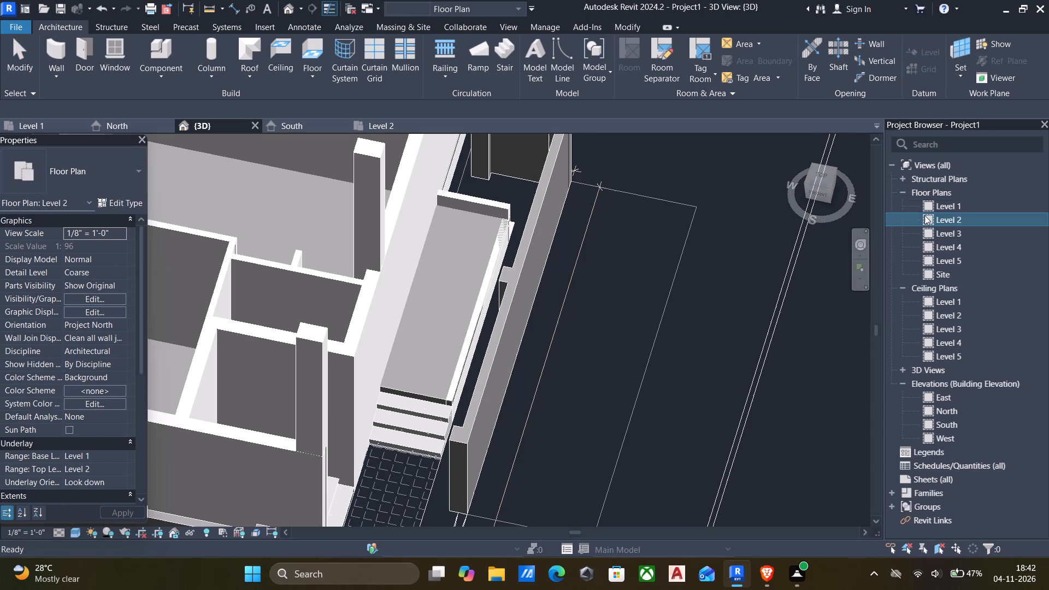
scroll(637, 224, "down", 6)
middle_click_drag(629, 270, 633, 336)
scroll(617, 259, "down", 4)
middle_click_drag(618, 270, 624, 366)
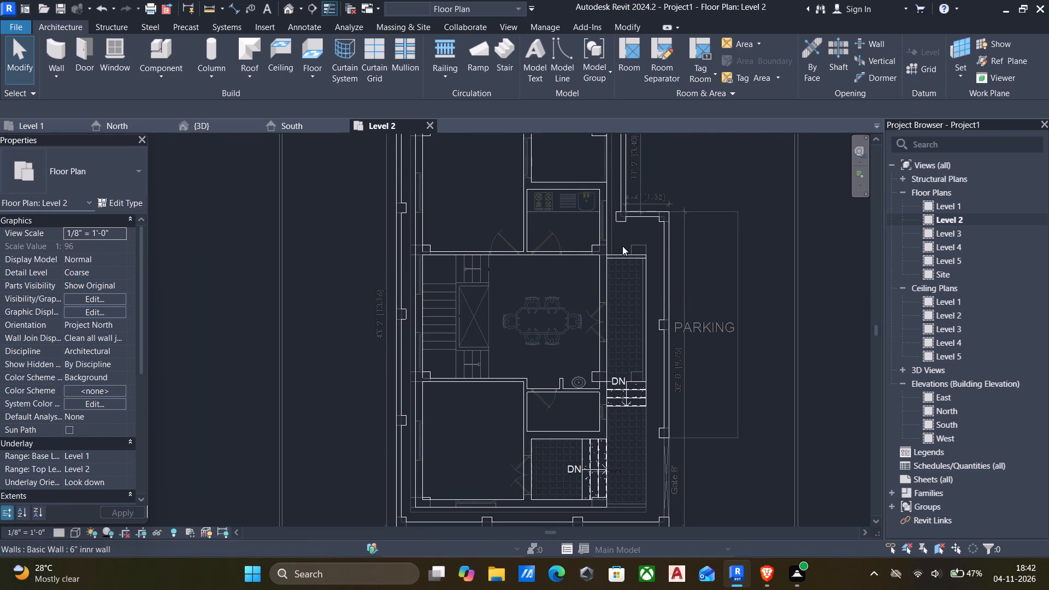
left_click(448, 54)
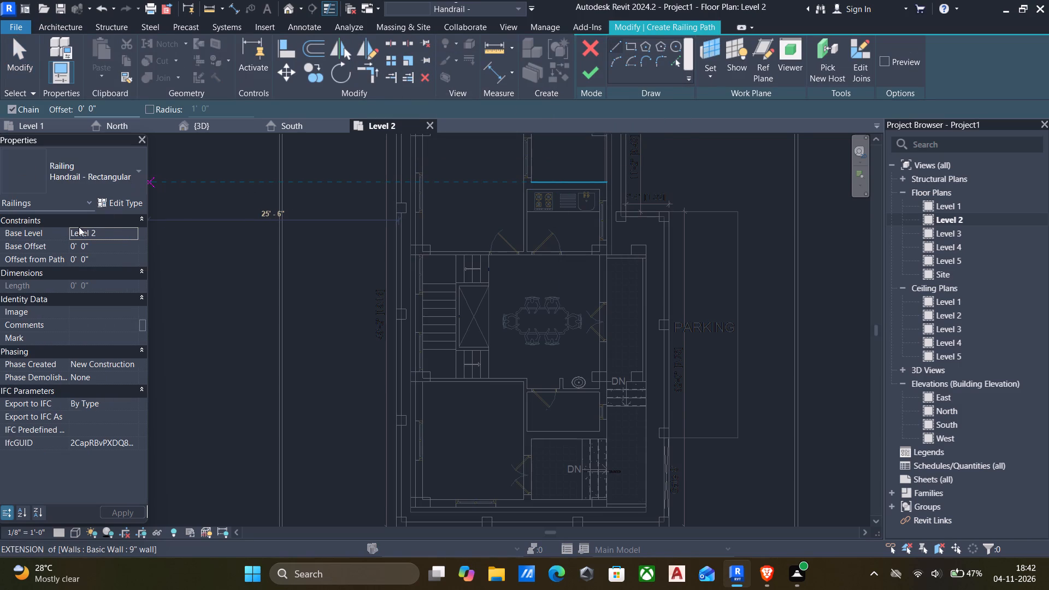
left_click(104, 248)
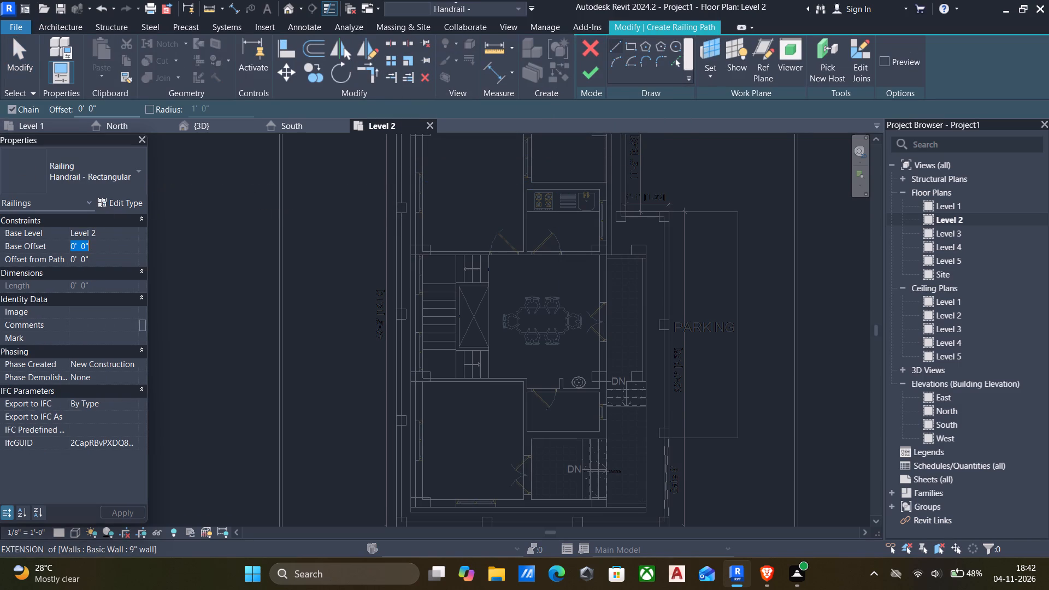
key("1")
key("apostrophe")
scroll(622, 262, "up", 2)
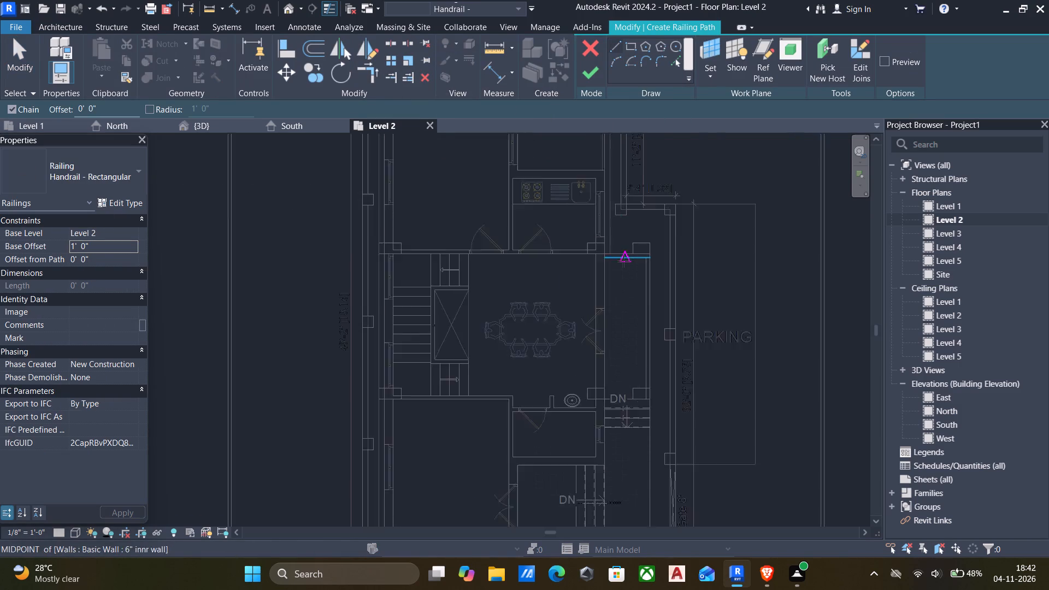
scroll(623, 261, "up", 9)
scroll(580, 249, "up", 5)
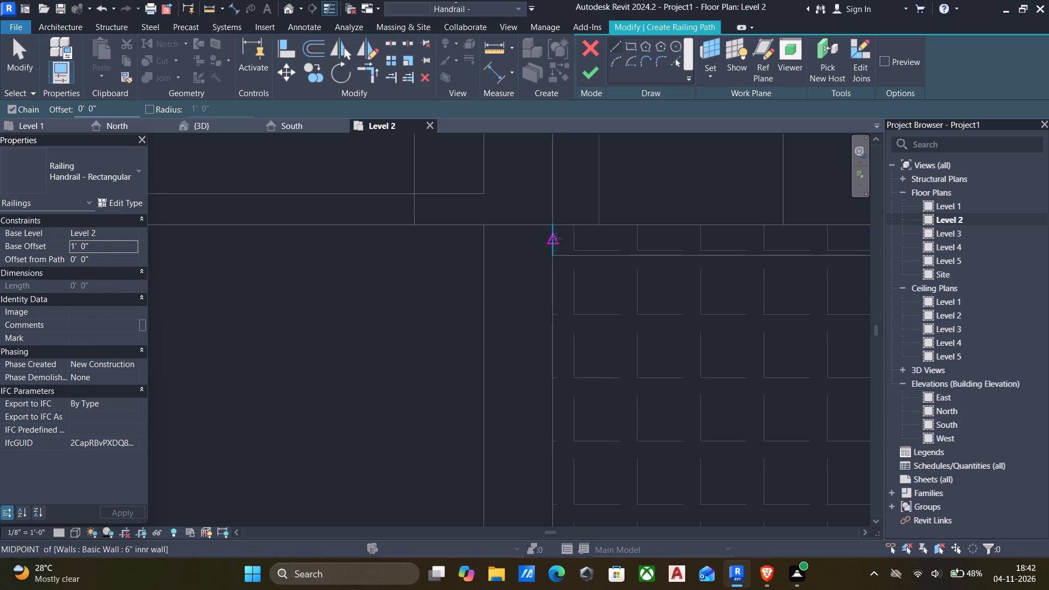
left_click(556, 239)
scroll(637, 243, "down", 6)
middle_click_drag(639, 243, 509, 241)
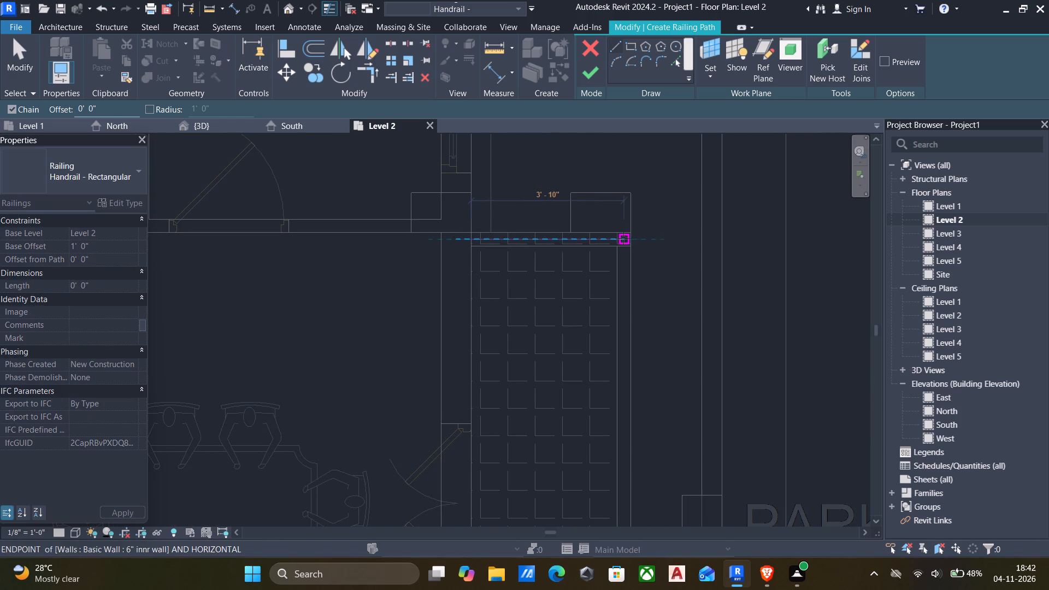
scroll(633, 238, "up", 5)
left_click(626, 238)
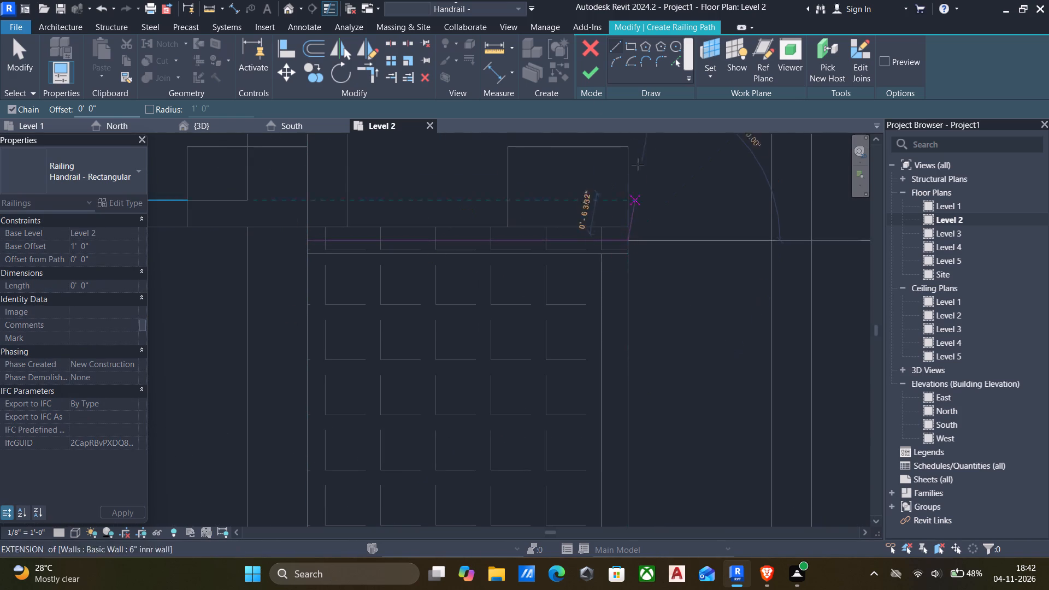
left_click(593, 72)
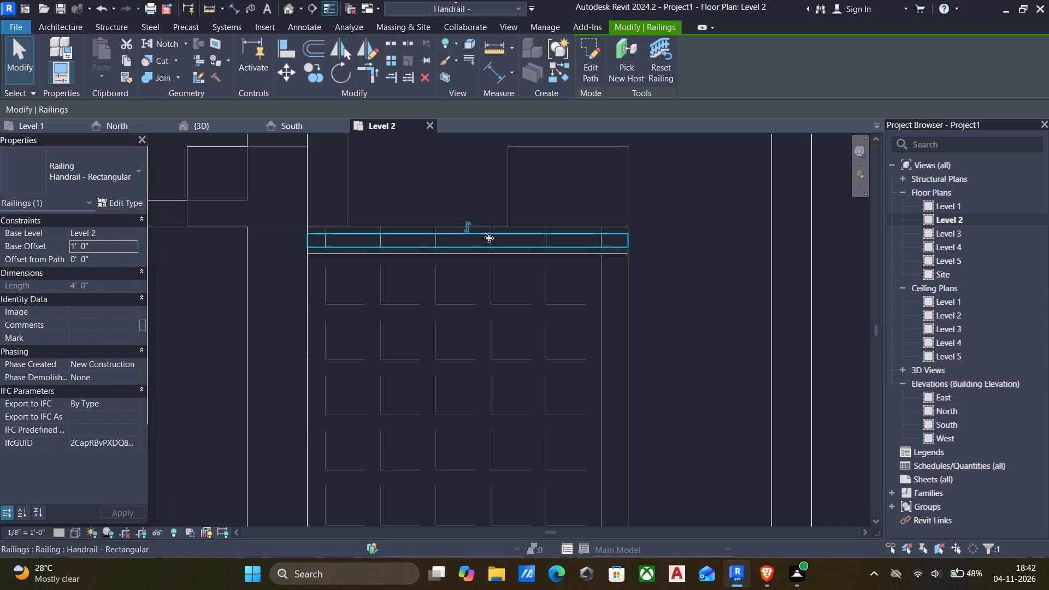
Change the railing on the short porch wall to the Glass Panel - Bottom Fill type.
key("Escape")
left_click(444, 232)
left_click(105, 173)
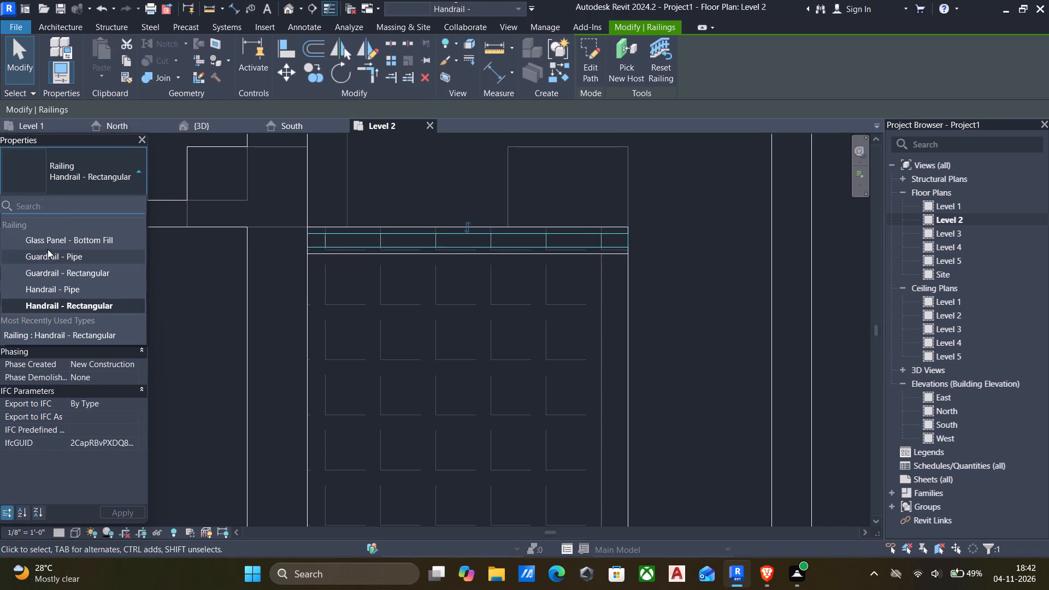
left_click(49, 241)
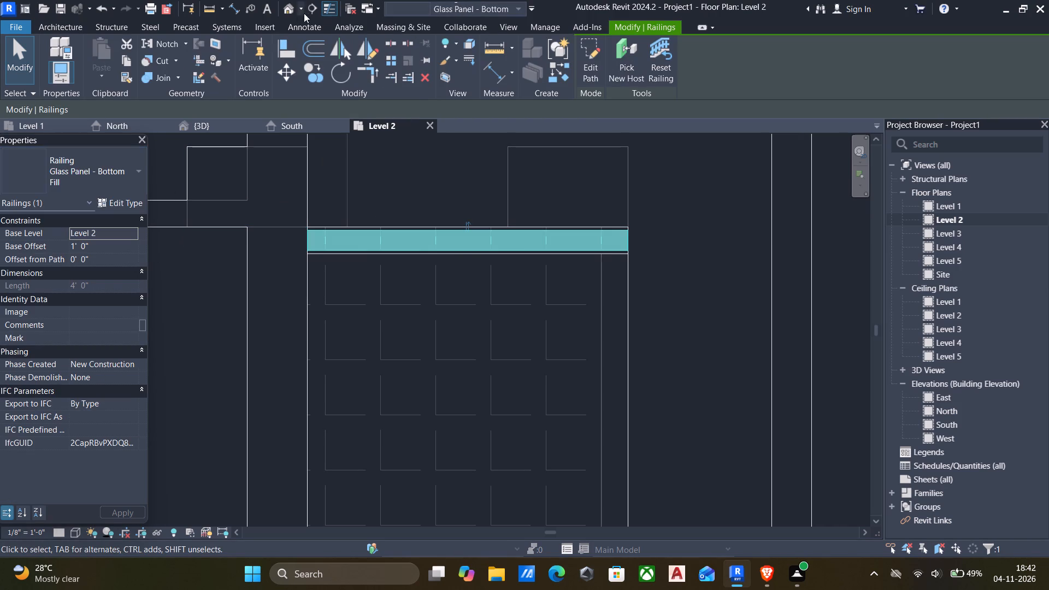
Examine the glass railing, the porch and the rest of the villa from several angles in 3D.
left_click(288, 9)
scroll(499, 168, "down", 4)
middle_click_drag(499, 172, 490, 174, "shift")
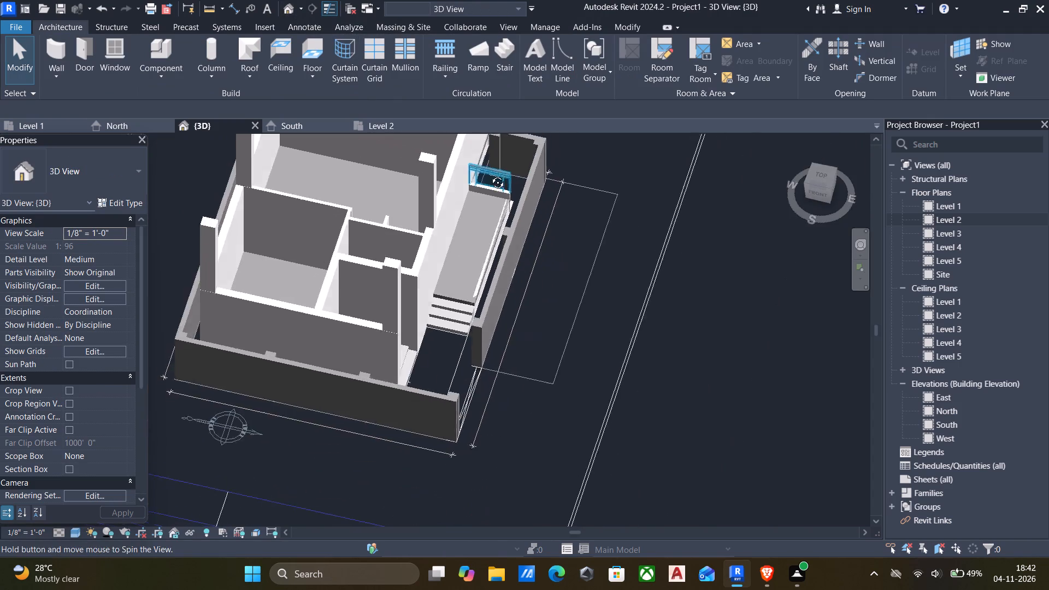
middle_click_drag(490, 174, 404, 156, "shift")
scroll(466, 209, "down", 1)
middle_click_drag(473, 211, 473, 184, "shift")
middle_click_drag(496, 220, 566, 192, "shift")
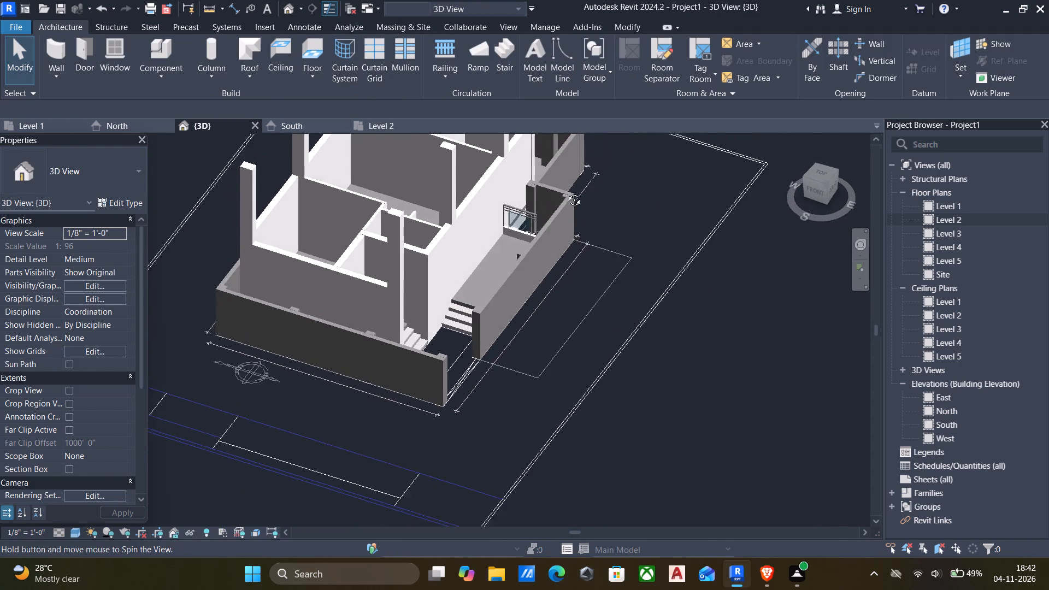
middle_click_drag(566, 192, 575, 256, "shift")
scroll(504, 223, "up", 5)
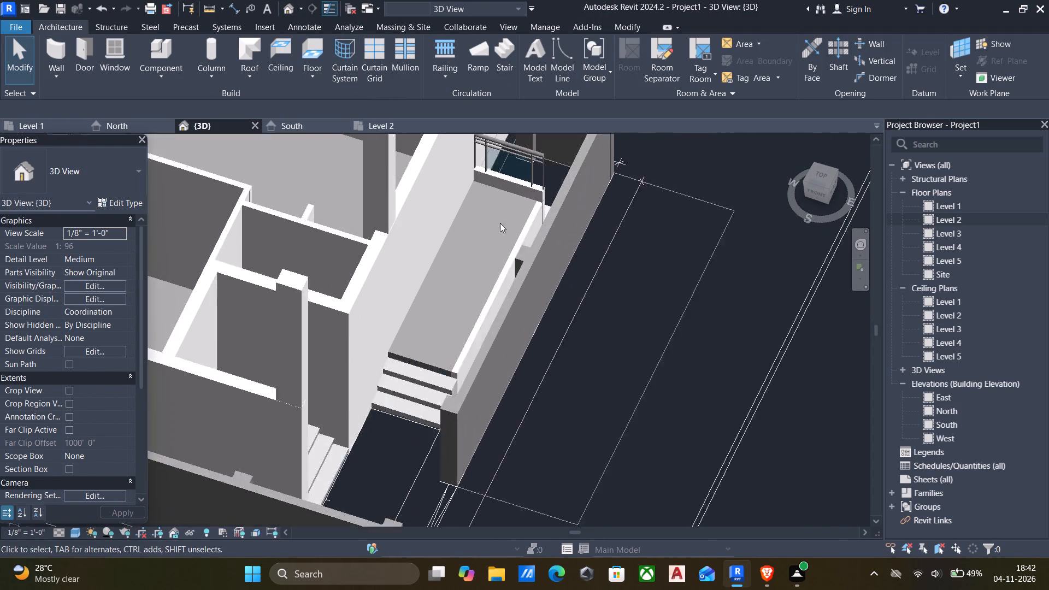
scroll(499, 225, "down", 5)
middle_click_drag(499, 228, 543, 229)
middle_click_drag(531, 252, 416, 272, "shift")
scroll(476, 272, "down", 1, "shift")
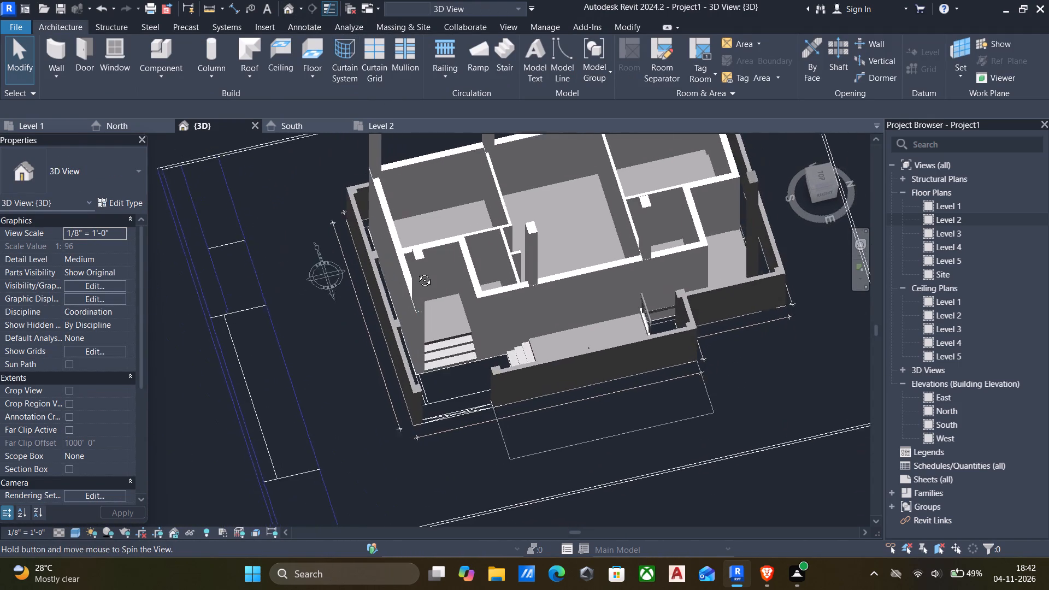
middle_click_drag(416, 272, 417, 272, "shift")
scroll(460, 270, "up", 1)
scroll(544, 268, "down", 3)
middle_click_drag(541, 269, 428, 275)
middle_click_drag(526, 344, 388, 282)
middle_click_drag(473, 320, 460, 356, "shift")
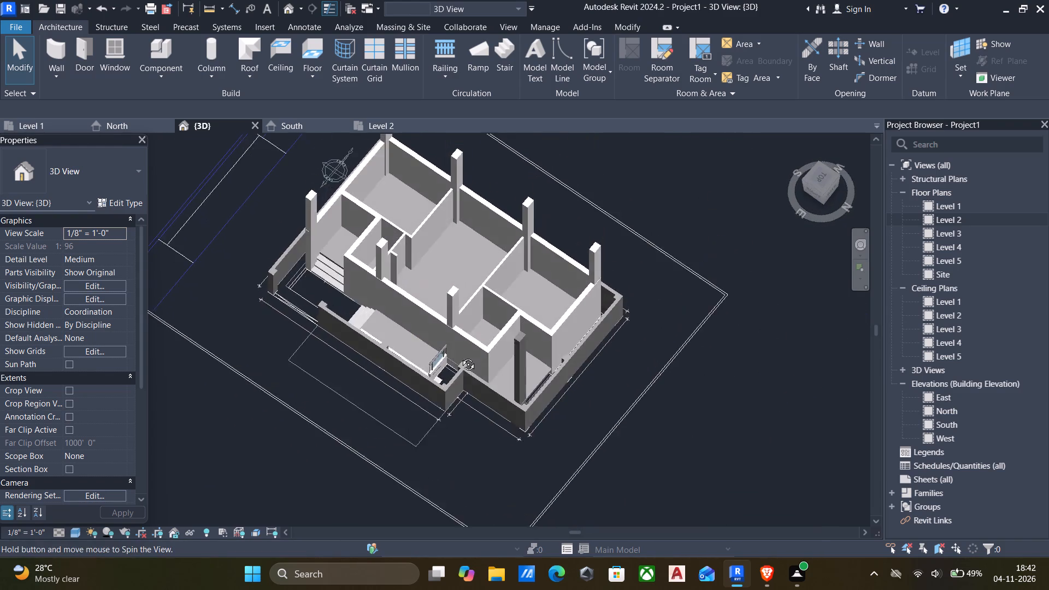
middle_click_drag(460, 356, 343, 402, "shift")
middle_click_drag(356, 440, 467, 408)
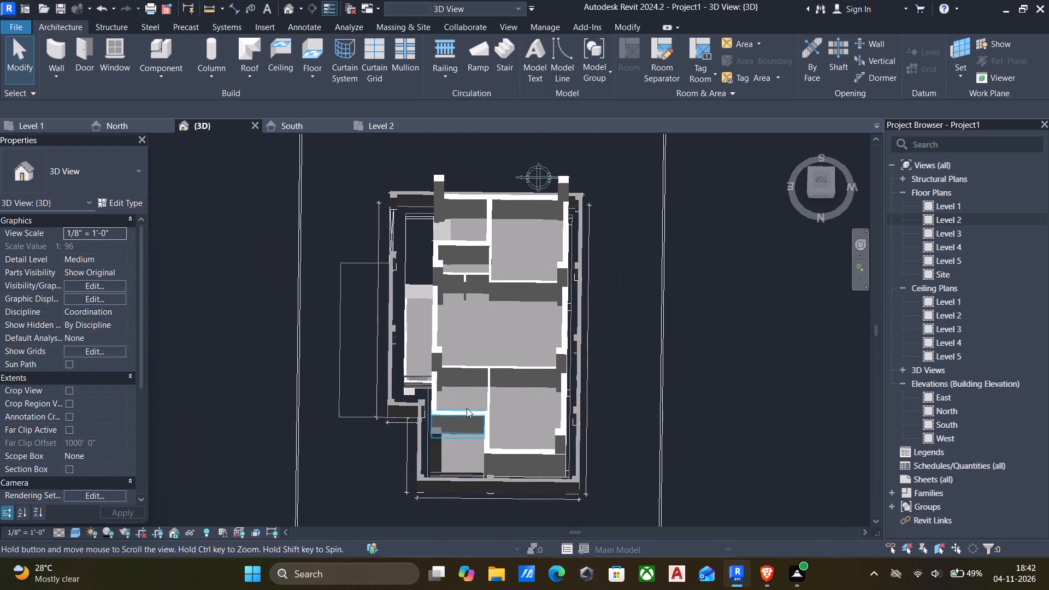
middle_click_drag(467, 408, 466, 408)
middle_click_drag(441, 442, 454, 392)
middle_click_drag(439, 410, 574, 436, "shift")
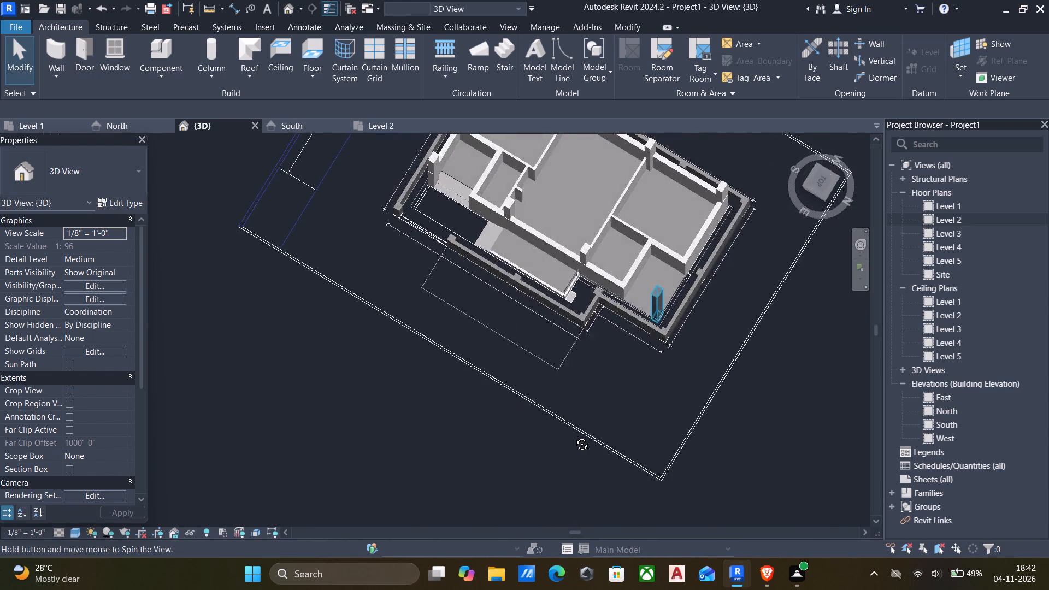
middle_click_drag(574, 436, 598, 326, "shift")
scroll(626, 296, "down", 2)
middle_click_drag(626, 296, 611, 362)
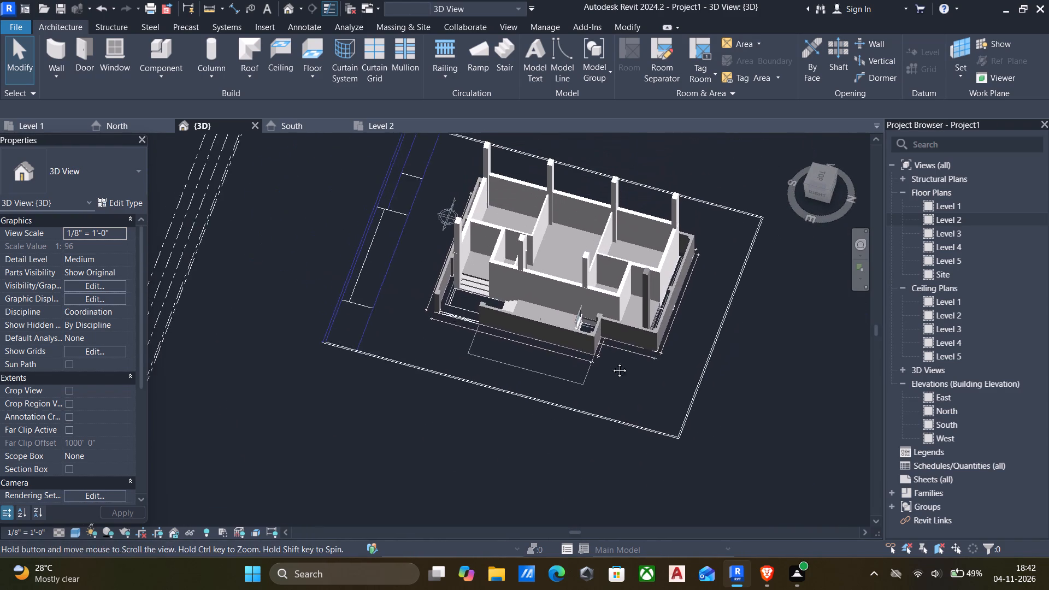
middle_click_drag(611, 362, 607, 365)
Open the boundary of the villa's 6" floor for editing and show the sketch around the verandah on the Level 1 floor plan.
scroll(671, 314, "up", 11)
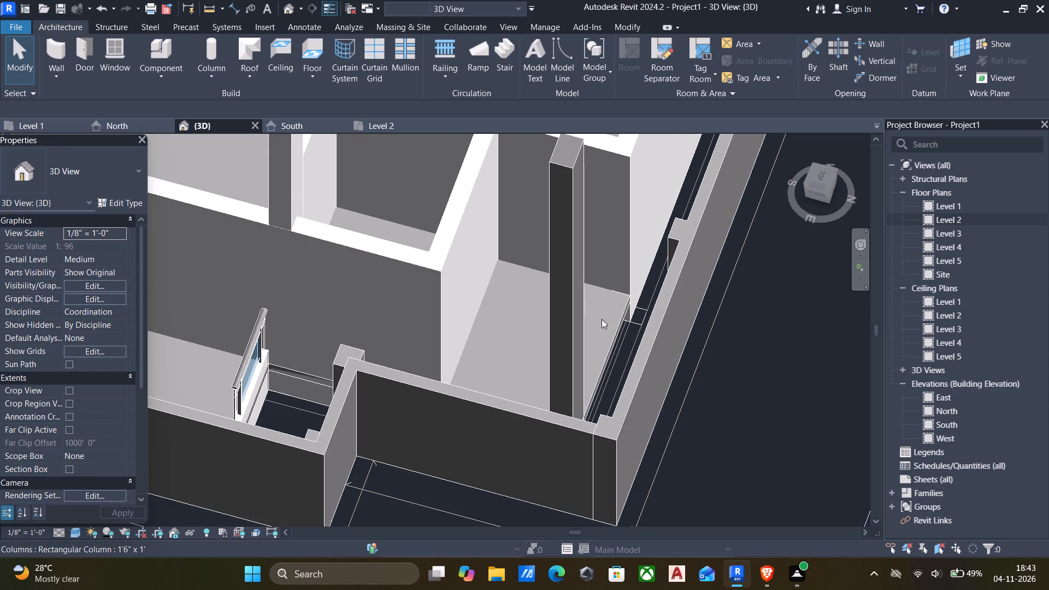
left_click(619, 329)
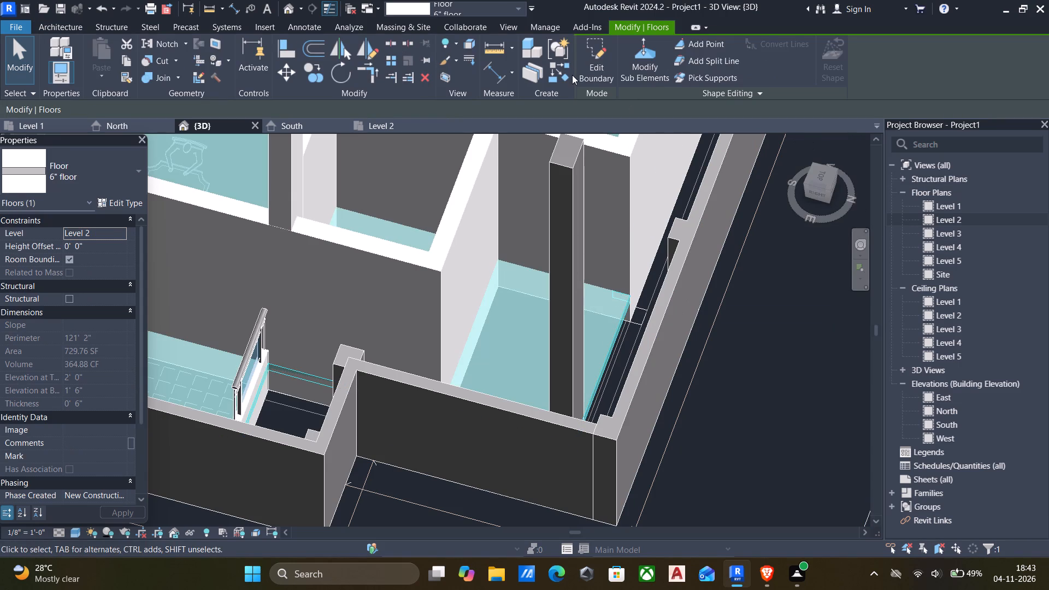
left_click(595, 51)
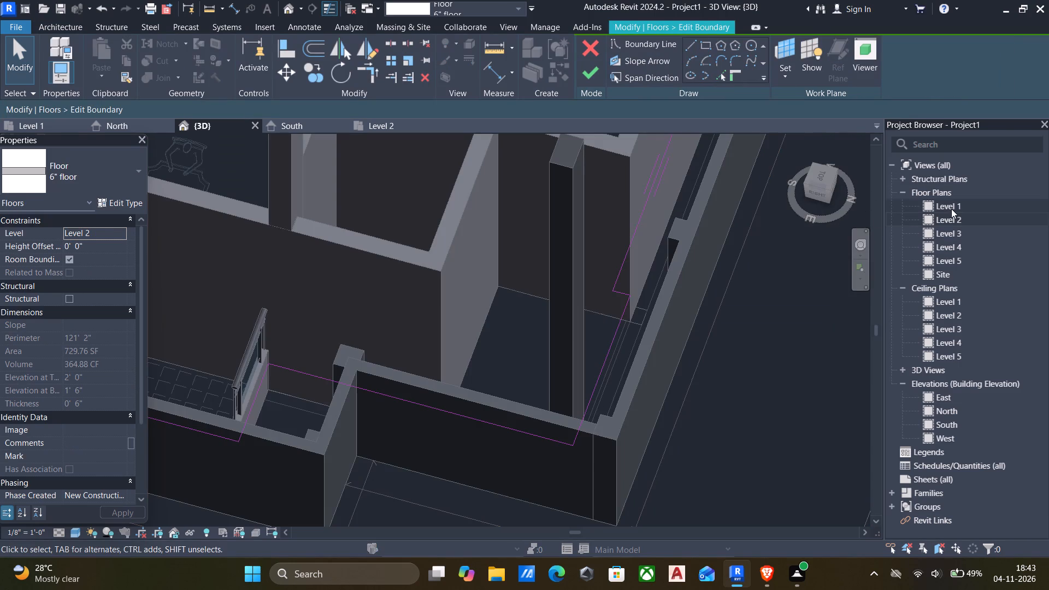
double_click(951, 209)
scroll(666, 222, "down", 9)
middle_click_drag(676, 255, 657, 275)
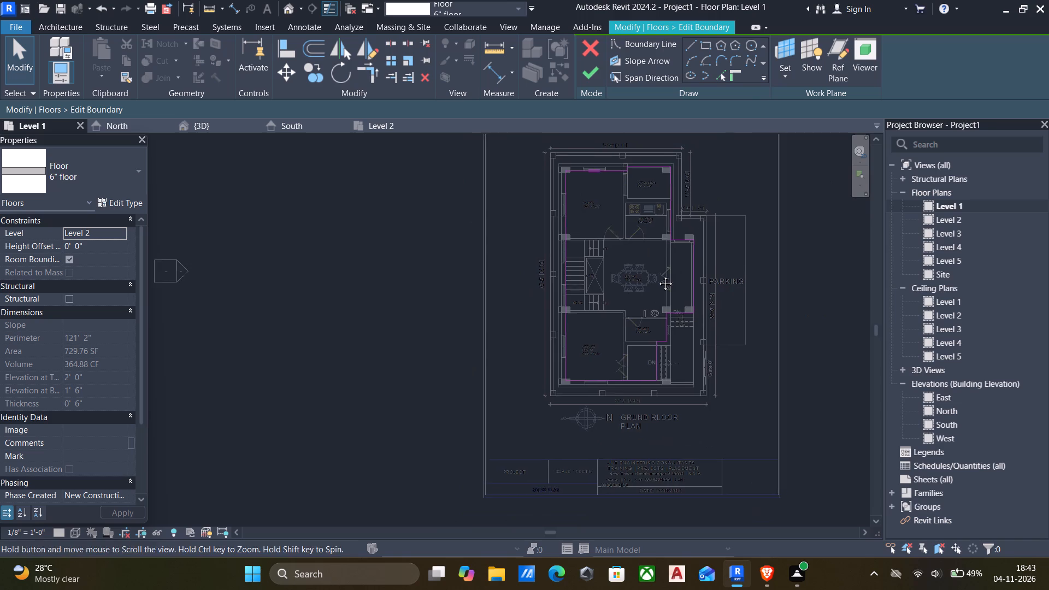
middle_click_drag(657, 275, 649, 316)
scroll(632, 214, "up", 5)
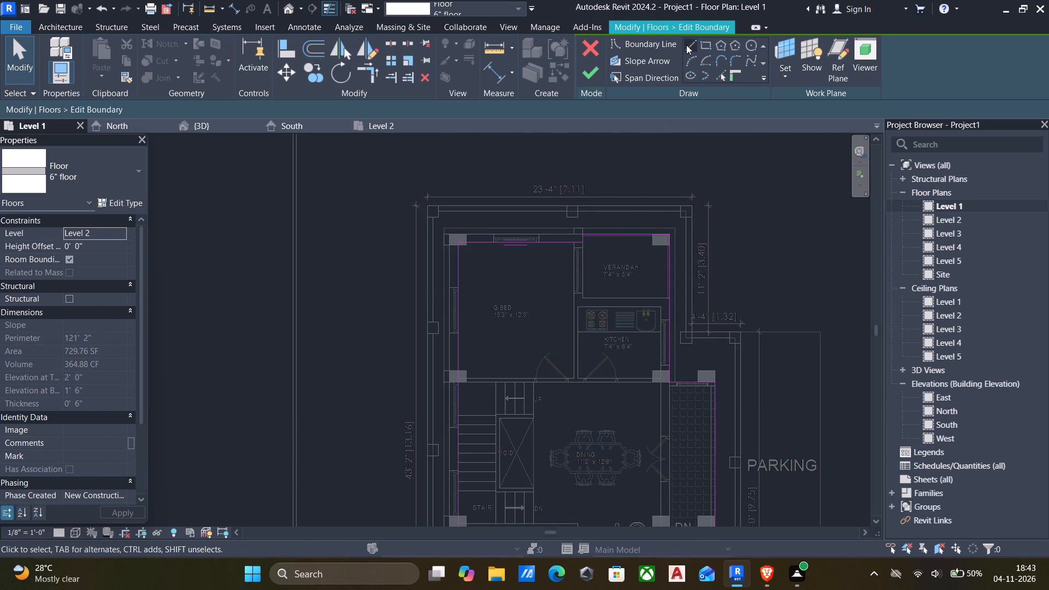
Draw boundary lines from the G.Bed/verandah corner about 5' 8" down, 7' 8" along the kitchen wall, and 6' 8" down to the porch-side column.
left_click(686, 45)
scroll(596, 225, "up", 12)
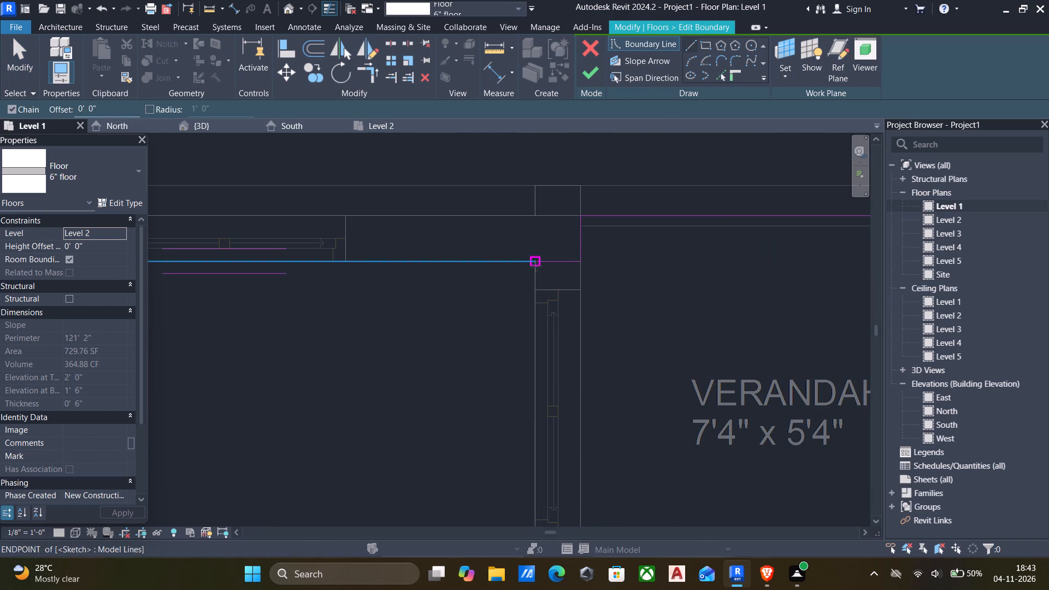
left_click_drag(536, 266, 537, 274)
scroll(546, 329, "down", 4)
middle_click_drag(546, 334, 534, 263)
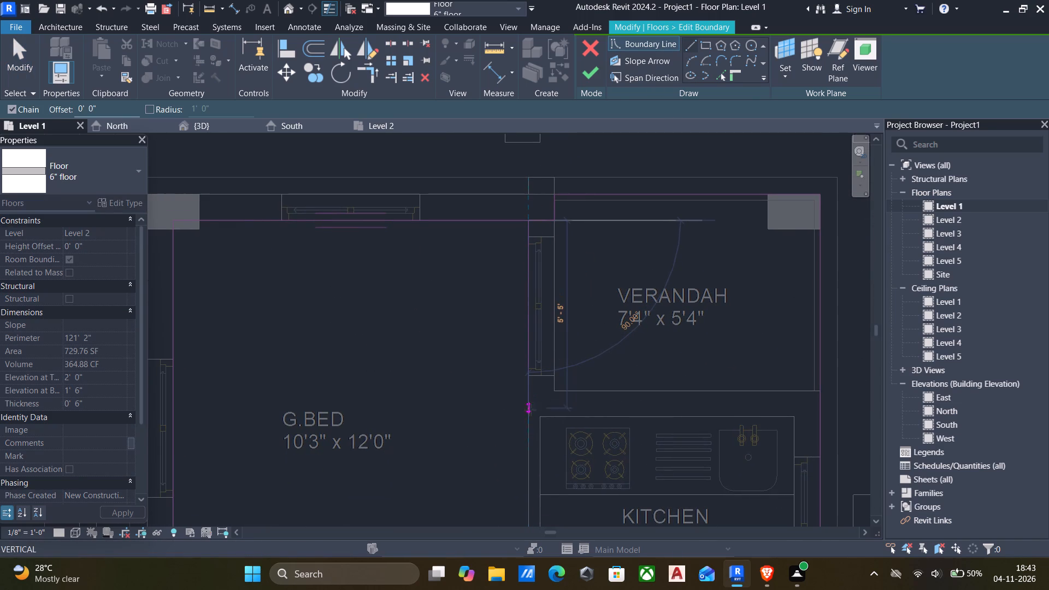
left_click(530, 416)
scroll(792, 415, "down", 1)
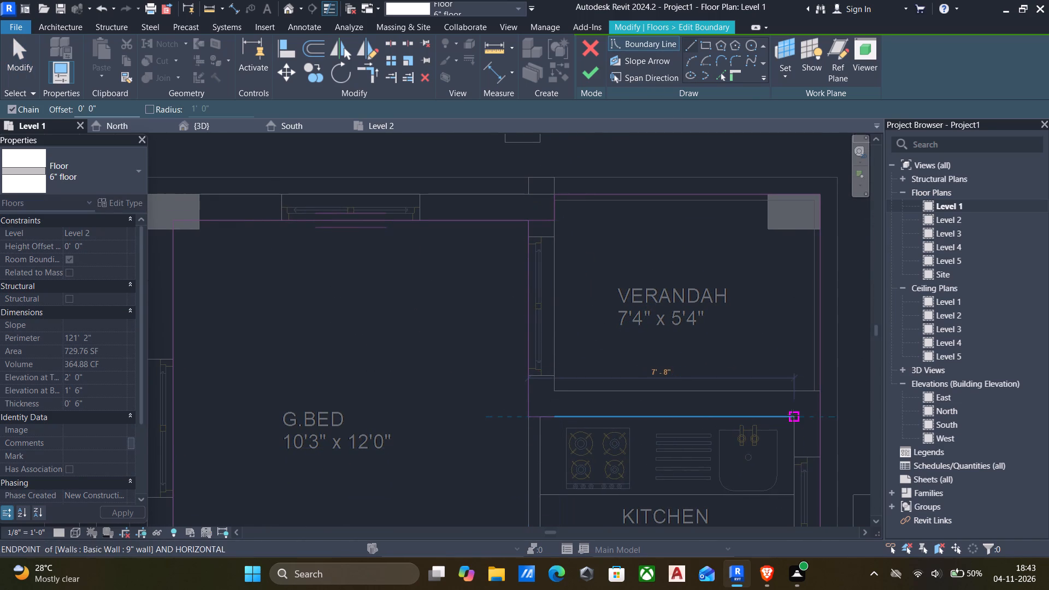
middle_click_drag(792, 415, 532, 317)
scroll(792, 415, "down", 1)
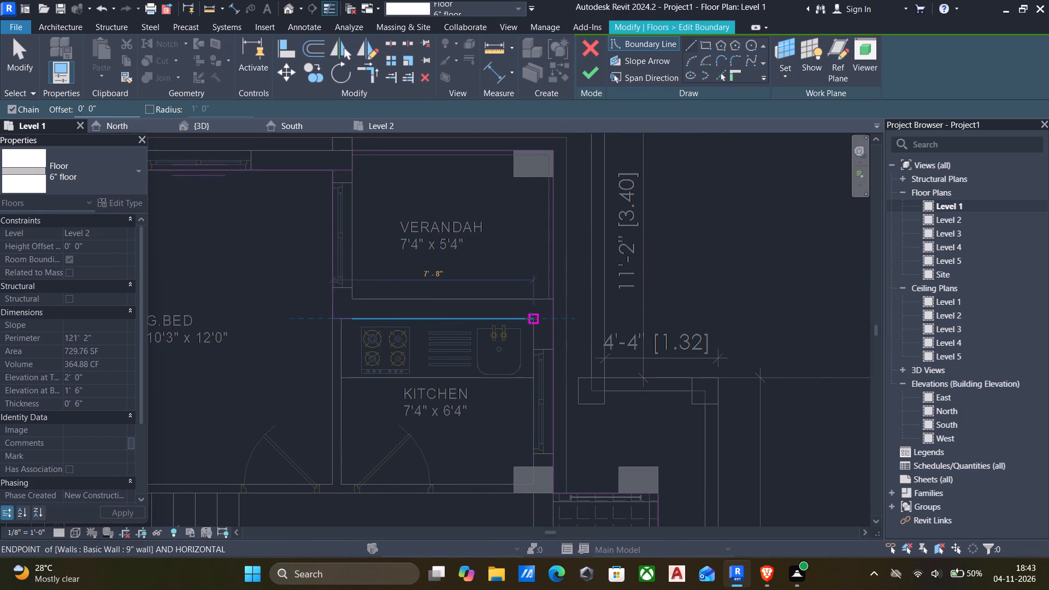
left_click(530, 319)
scroll(538, 349, "down", 2)
middle_click_drag(537, 351, 537, 282)
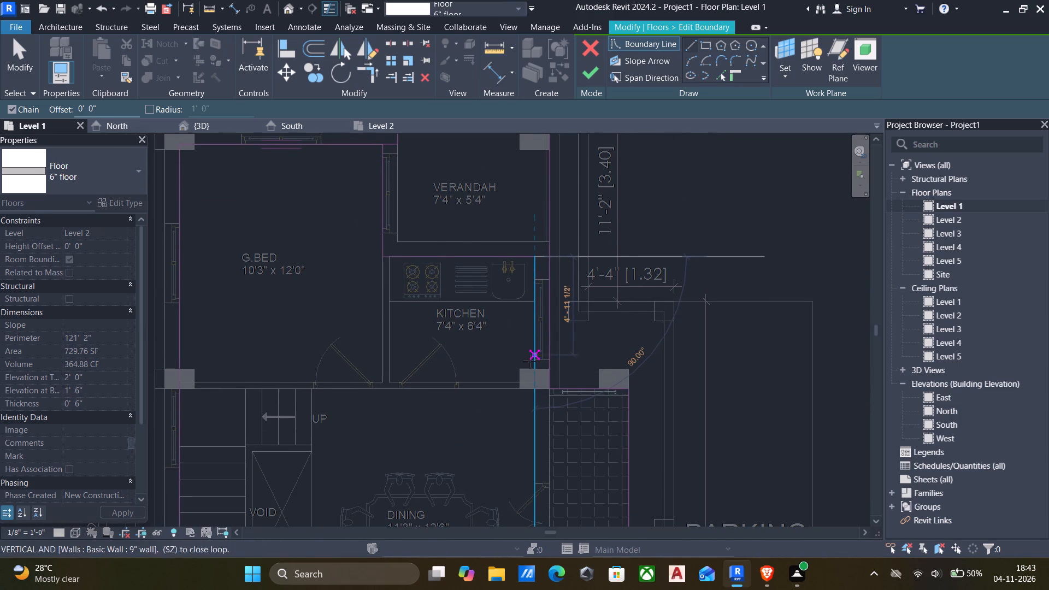
scroll(532, 383, "up", 3)
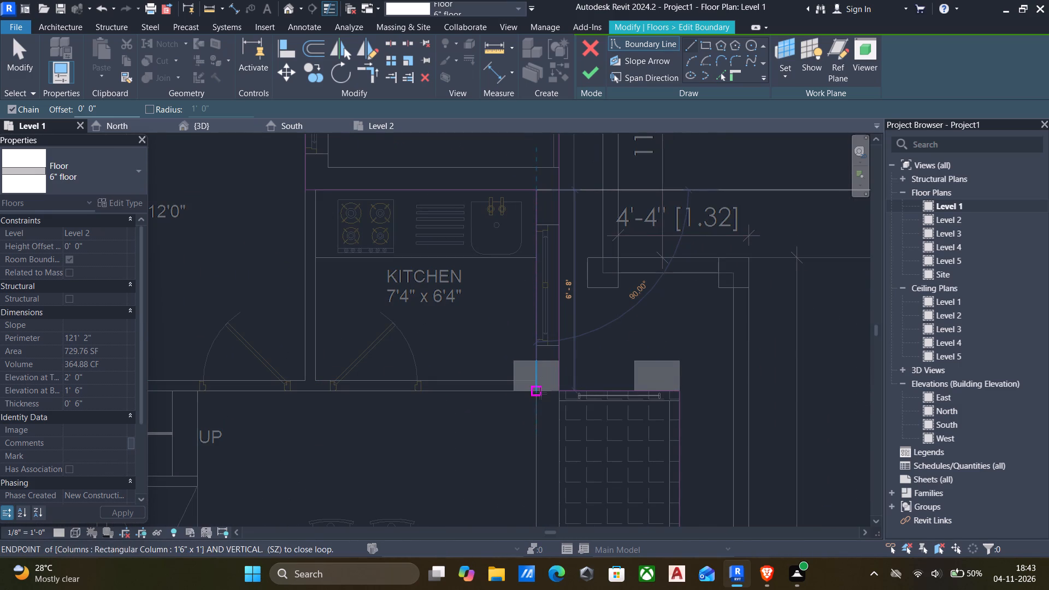
left_click(537, 392)
key("Escape")
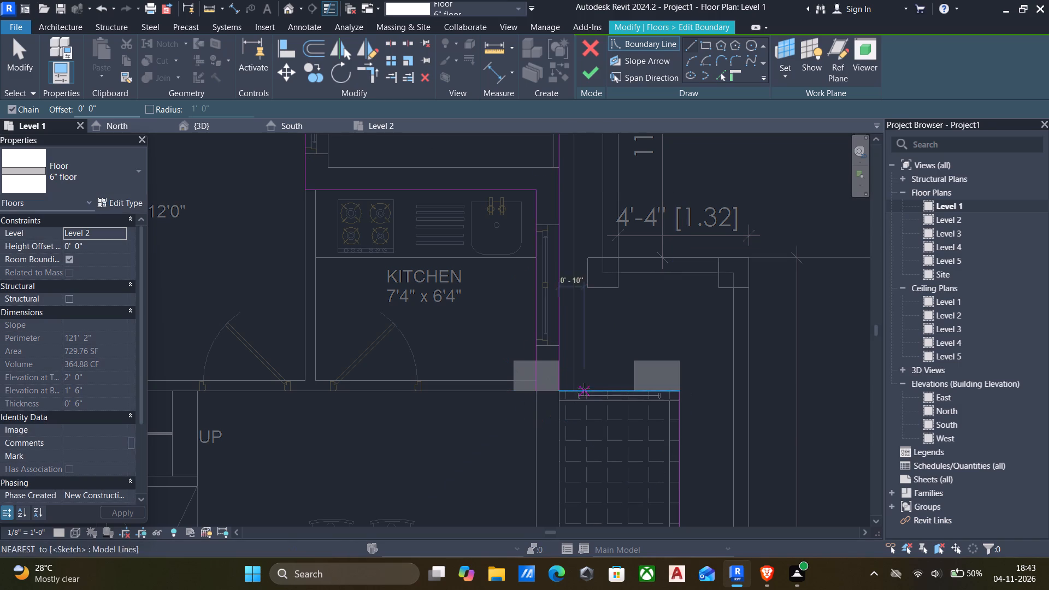
key("Escape")
Trim/extend the porch floor's boundary edge to meet the new line along the kitchen's outer side.
type("tr")
left_click(592, 390)
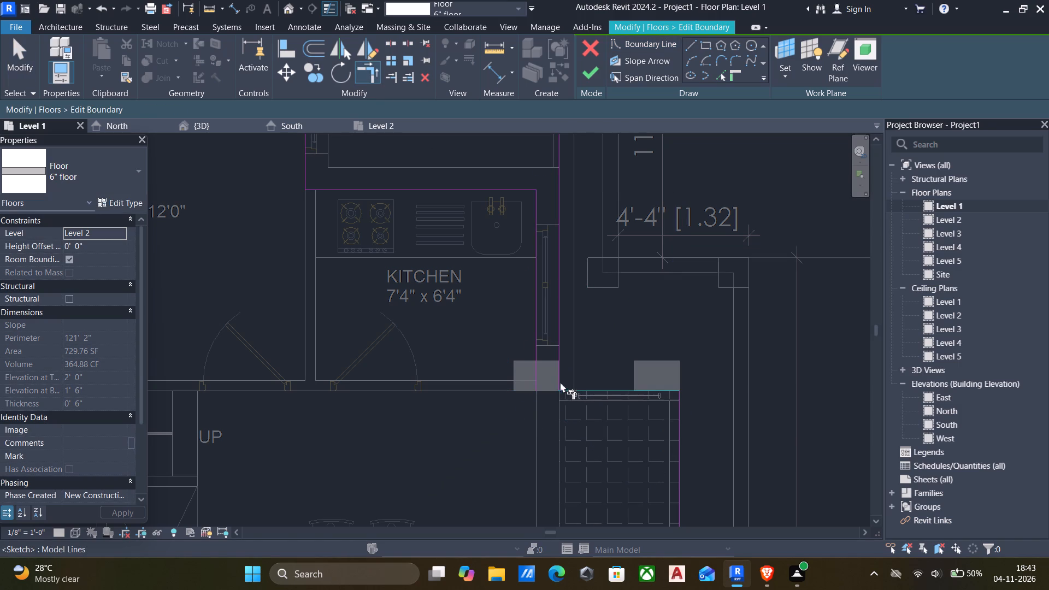
left_click(538, 364)
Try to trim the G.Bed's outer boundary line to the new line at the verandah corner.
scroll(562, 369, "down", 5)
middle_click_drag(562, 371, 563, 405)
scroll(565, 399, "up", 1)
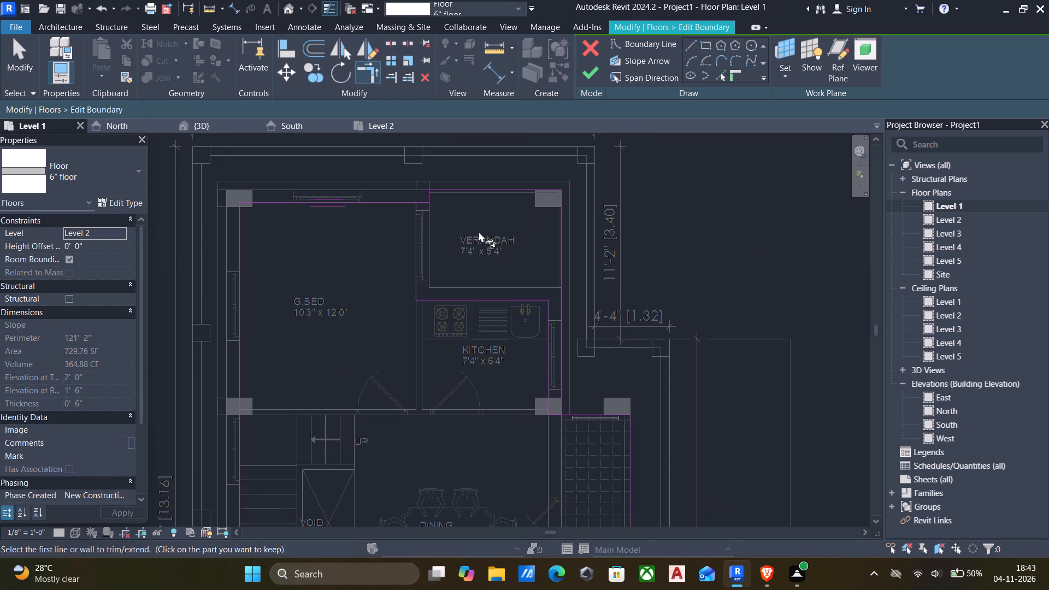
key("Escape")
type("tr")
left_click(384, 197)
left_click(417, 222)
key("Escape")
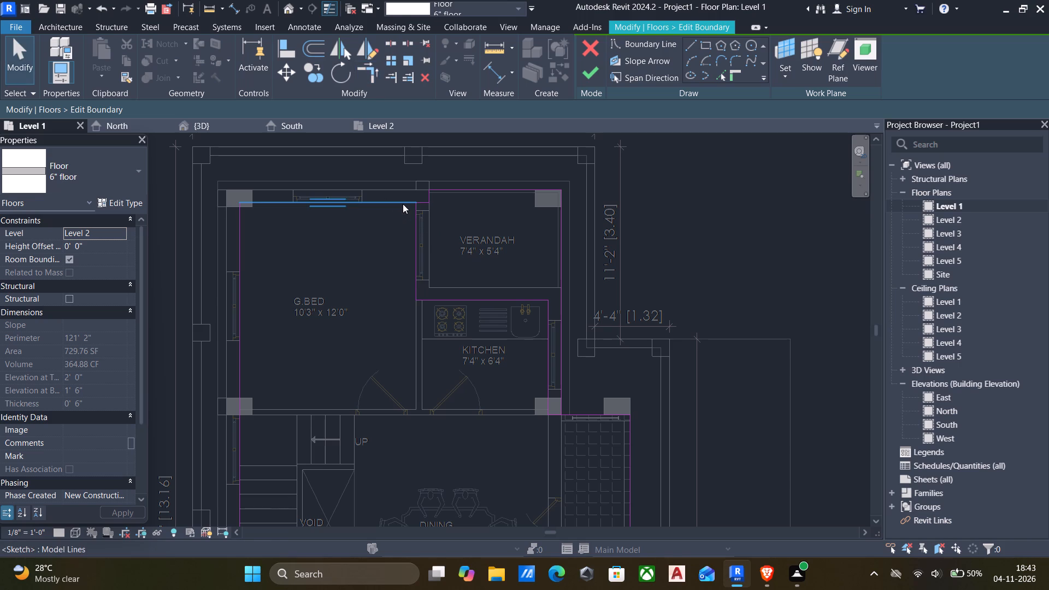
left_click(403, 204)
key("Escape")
Delete the old floor boundary's 9" segment at the G.Bed corner and its two long lines around the verandah and kitchen.
left_click(425, 202)
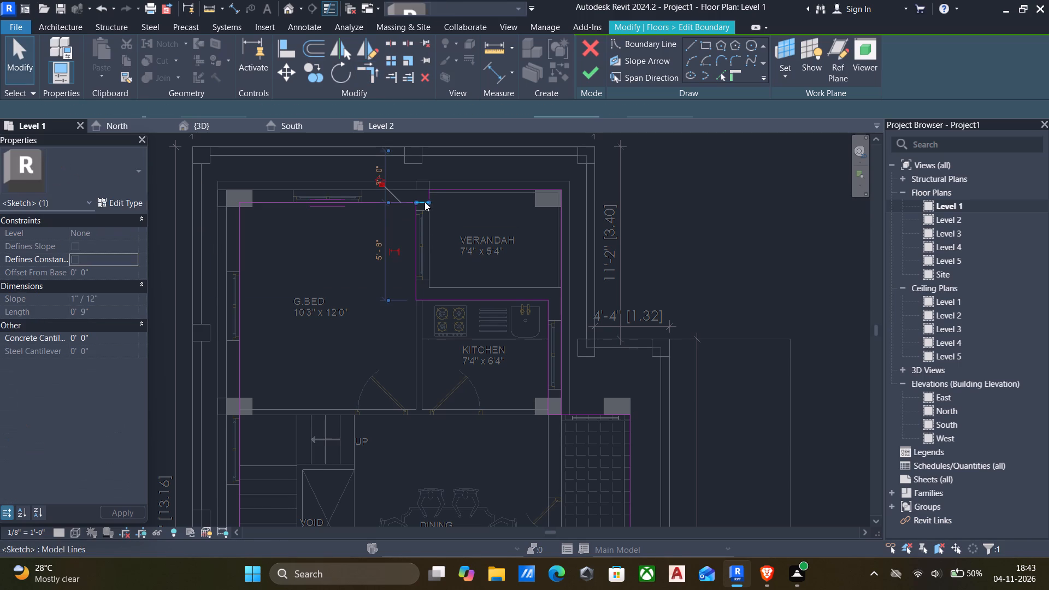
key("Delete")
left_click(450, 192)
key("Delete")
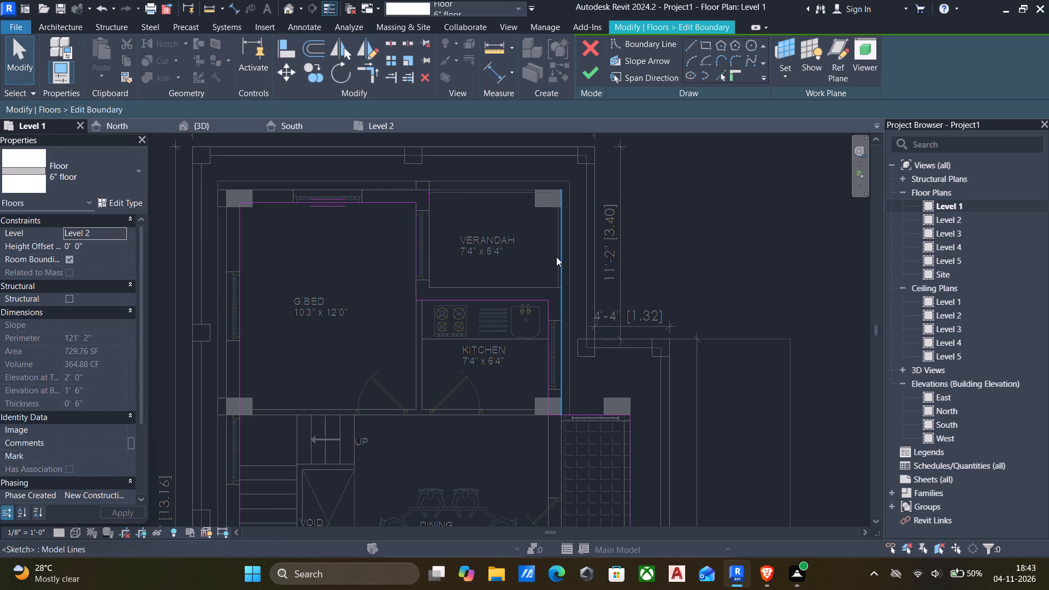
left_click(558, 257)
key("Delete")
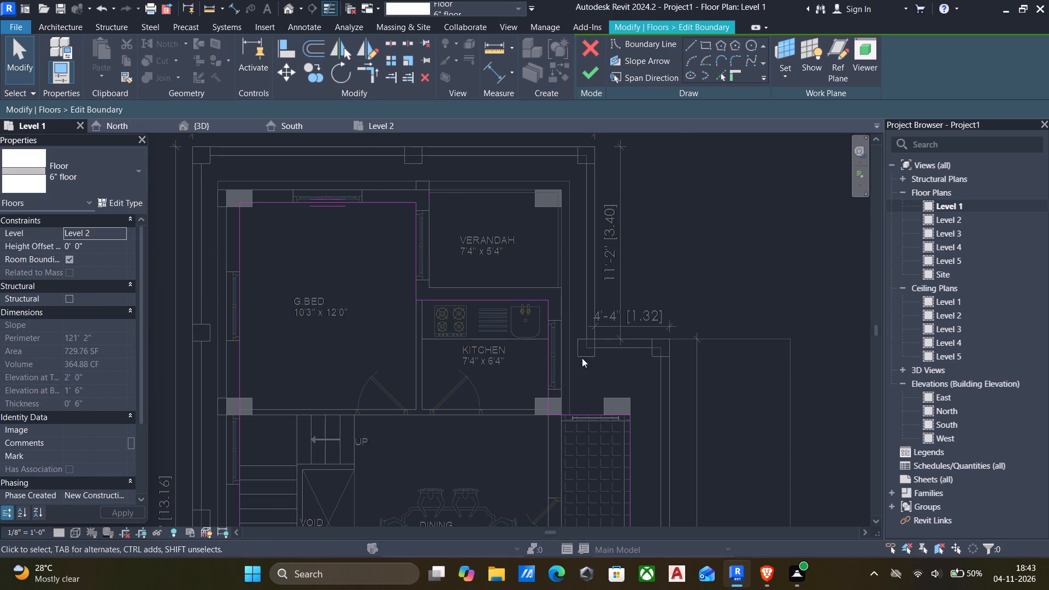
Delete the leftover short boundary segment at the verandah corner and finish the floor sketch without attaching walls to it.
left_click(582, 70)
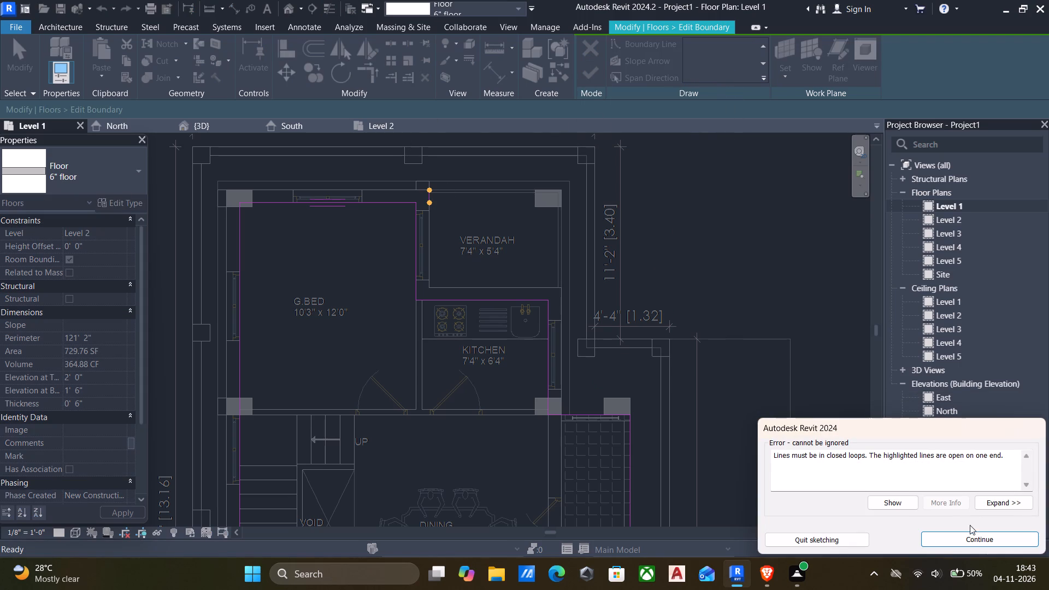
left_click(968, 535)
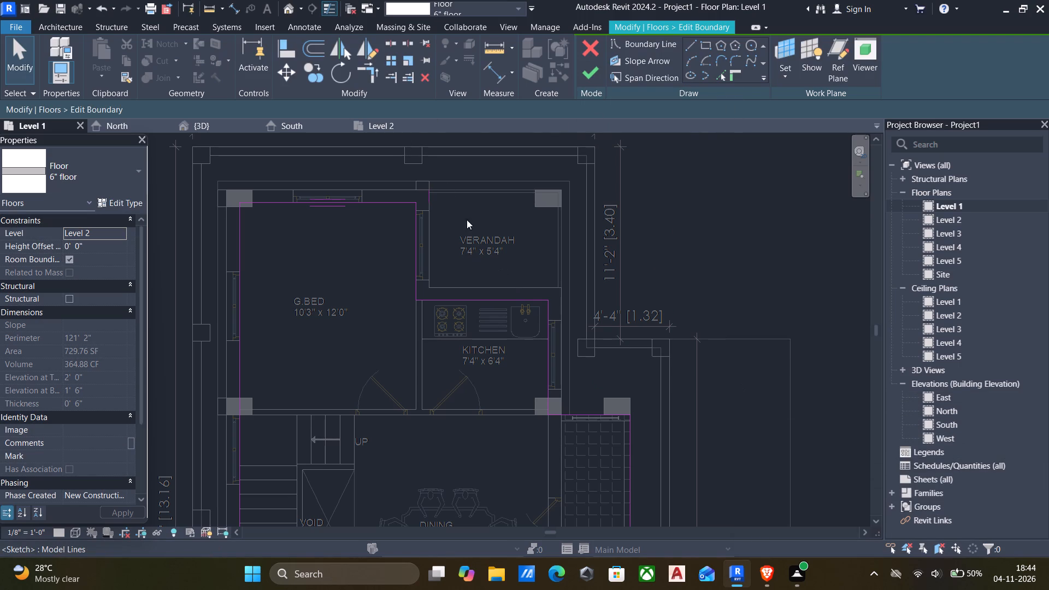
left_click_drag(419, 175, 455, 212)
key("Delete")
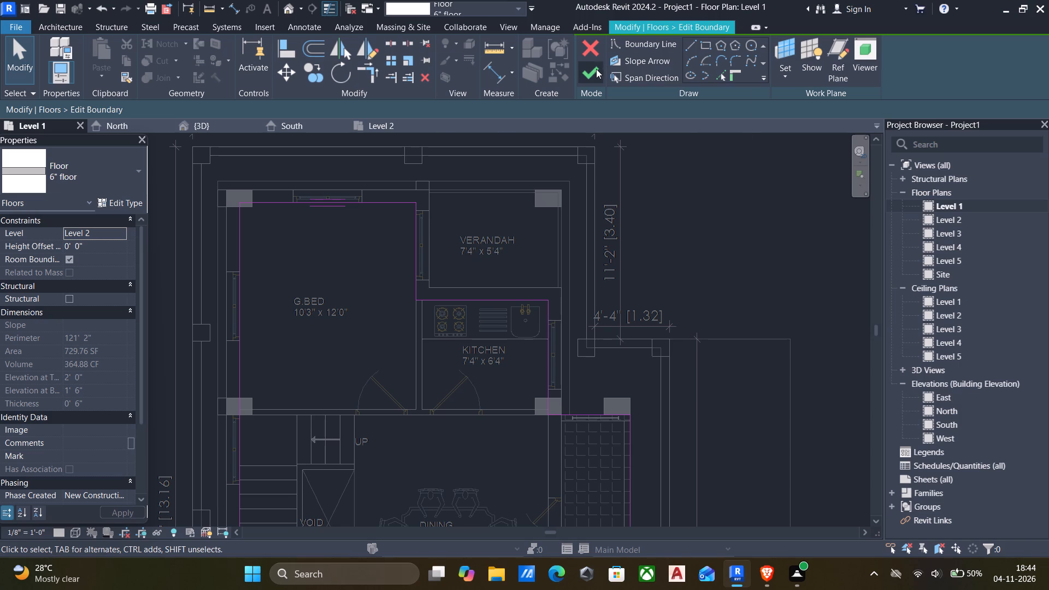
left_click(589, 70)
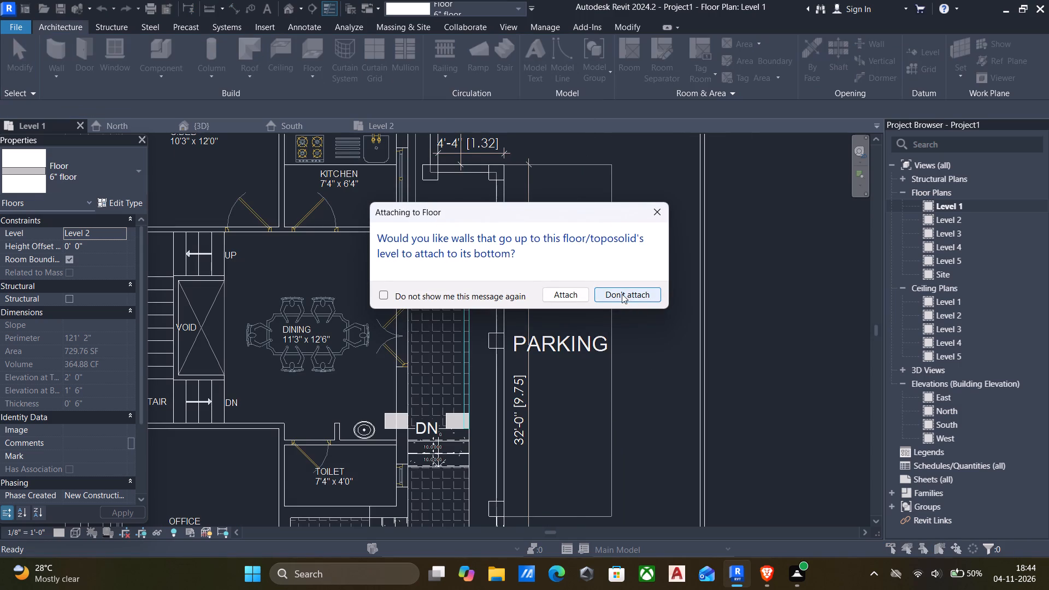
left_click(622, 294)
Examine the verandah area and the revised floor from several angles in 3D.
left_click(290, 9)
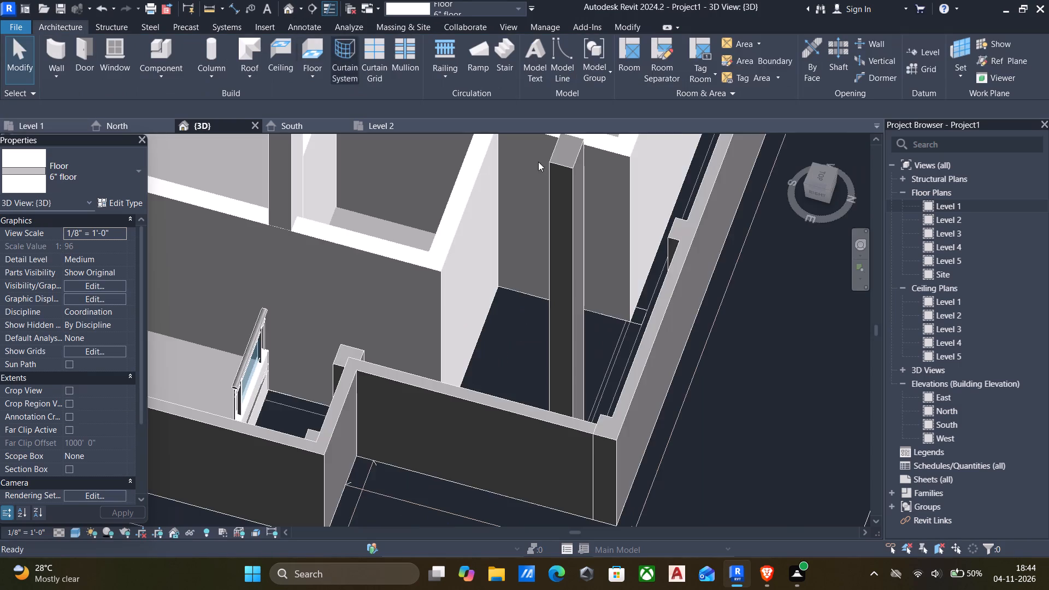
scroll(654, 271, "down", 7)
middle_click_drag(649, 279, 600, 324, "shift")
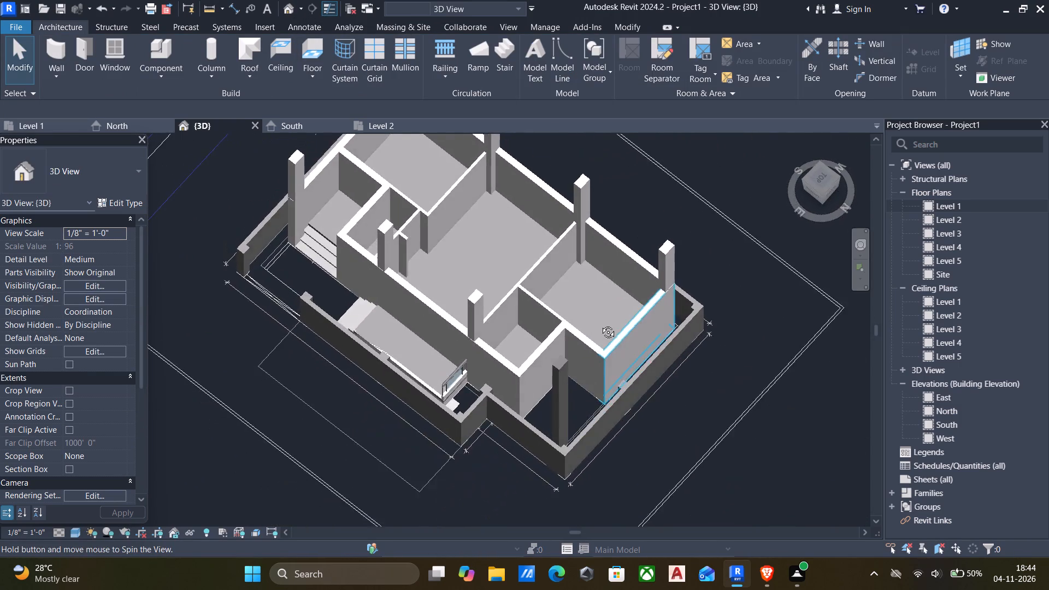
middle_click_drag(600, 324, 563, 293, "shift")
scroll(575, 343, "down", 2)
middle_click_drag(561, 357, 541, 364, "shift")
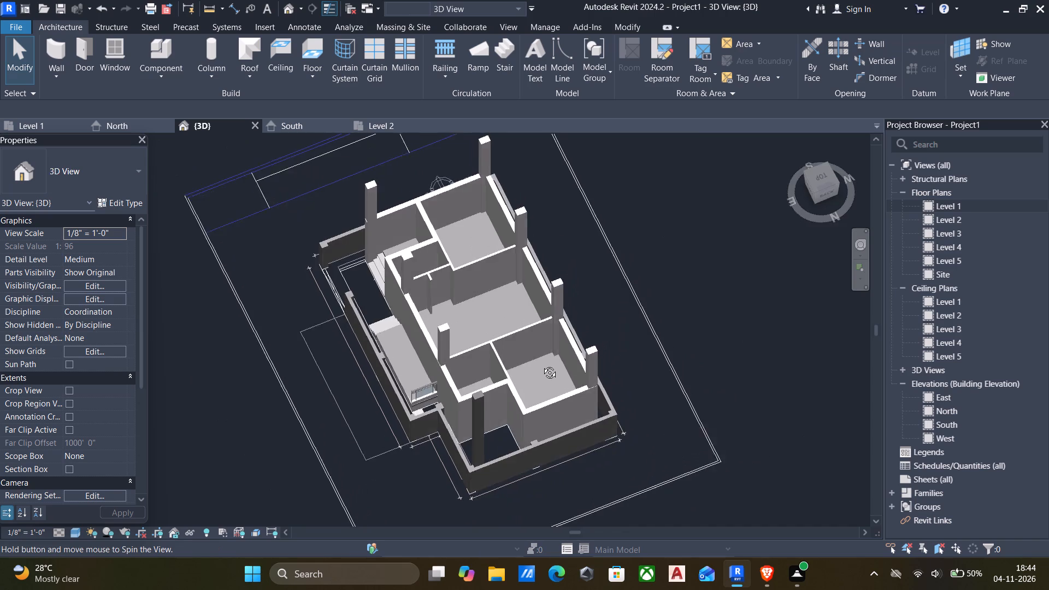
Examine the villa's verandah, side porch, low walls and floor from several angles in 3D.
middle_click_drag(541, 364, 739, 337, "shift")
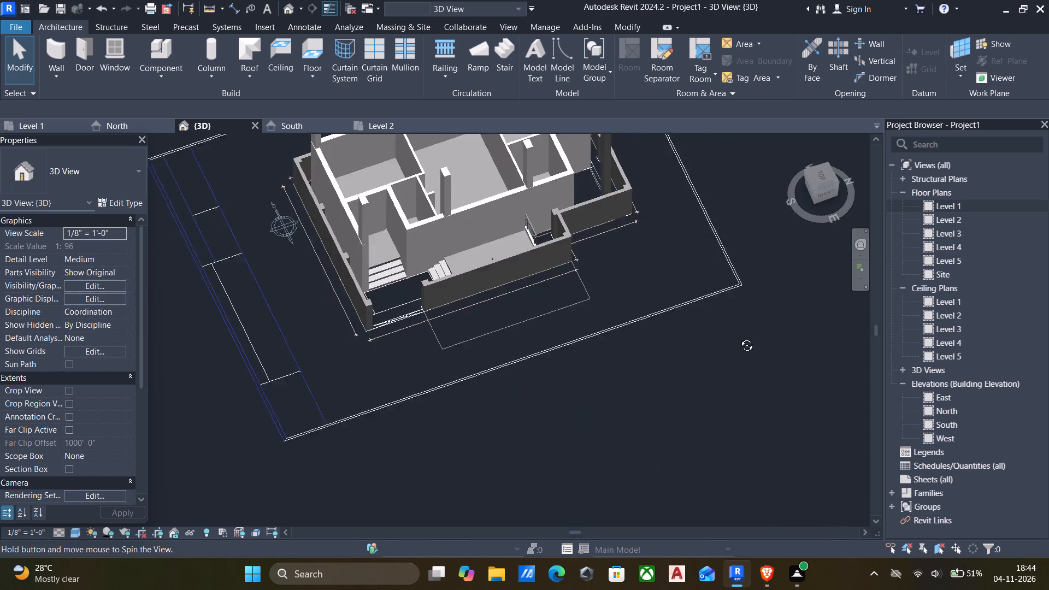
middle_click_drag(739, 337, 745, 336, "shift")
scroll(566, 285, "down", 1)
middle_click_drag(561, 291, 623, 361)
middle_click_drag(626, 332, 670, 294, "shift")
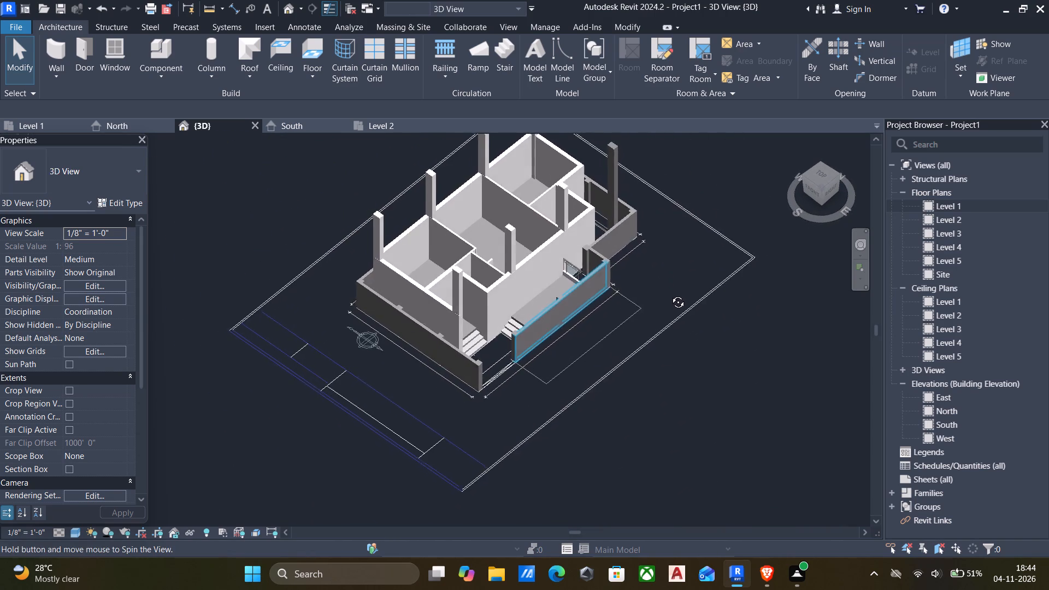
middle_click_drag(670, 294, 684, 278, "shift")
middle_click_drag(591, 319, 432, 335)
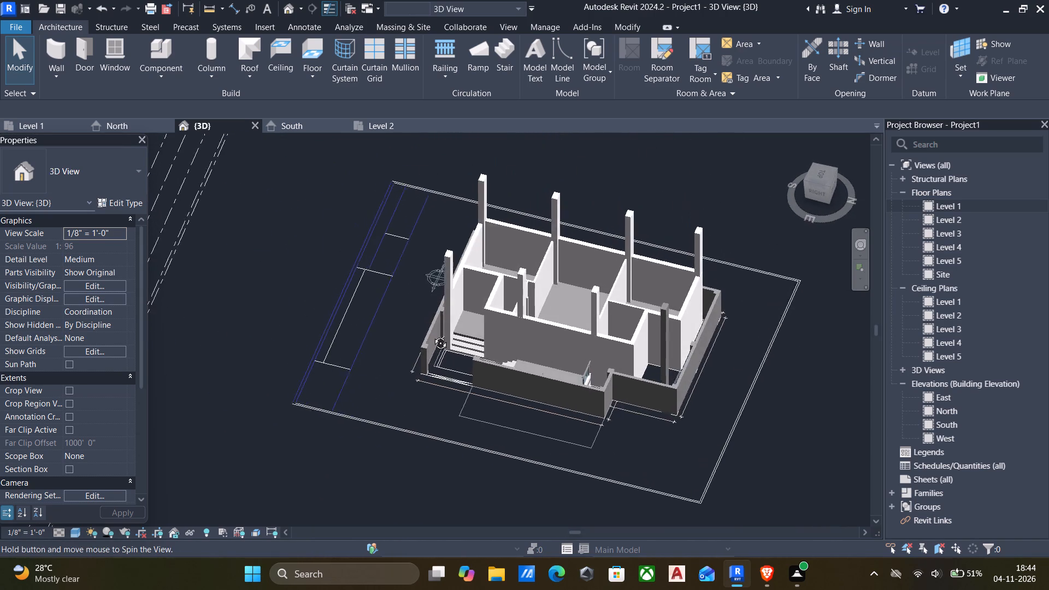
middle_click_drag(432, 335, 432, 352)
scroll(697, 388, "up", 6)
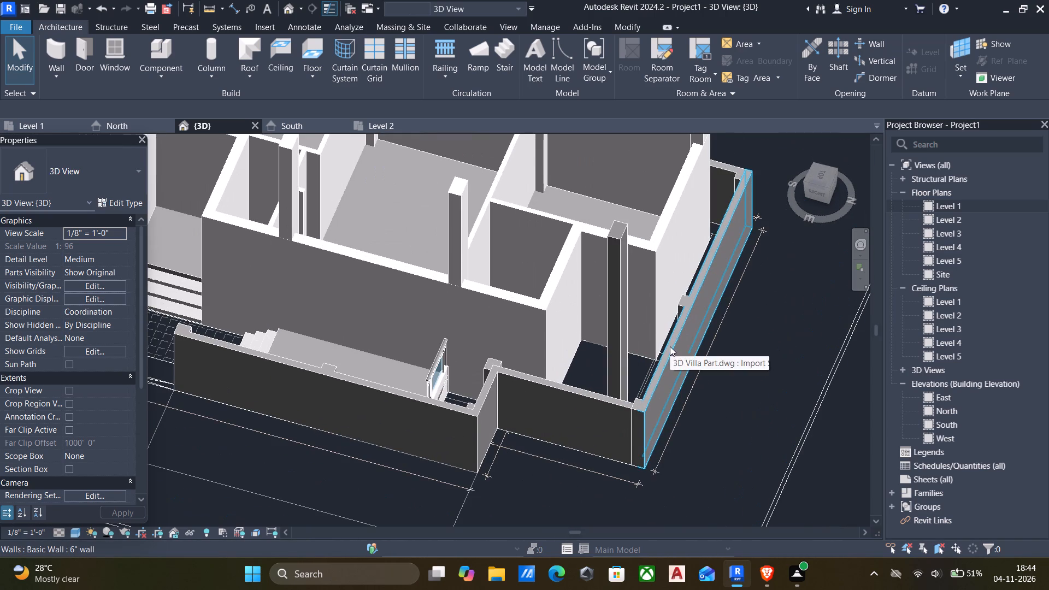
double_click(926, 205)
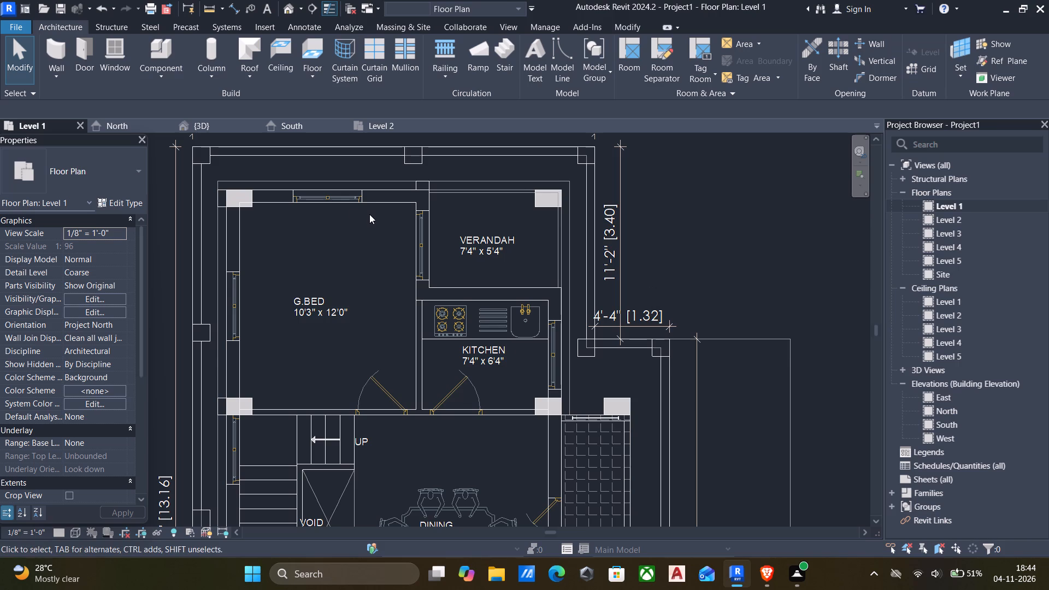
left_click(289, 8)
scroll(531, 282, "down", 3)
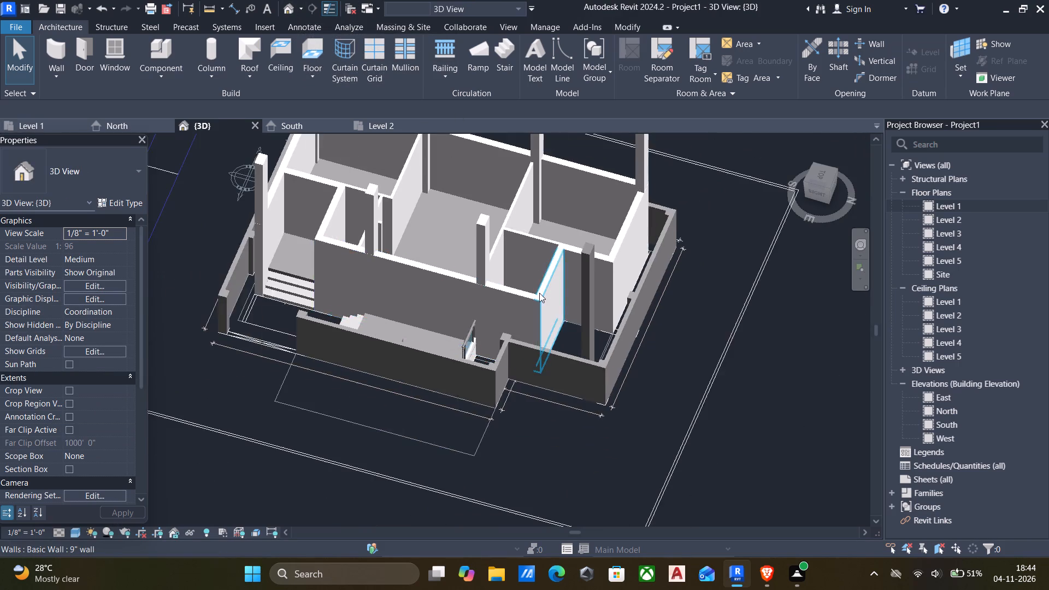
scroll(539, 293, "down", 3)
middle_click_drag(544, 303, 662, 308, "shift")
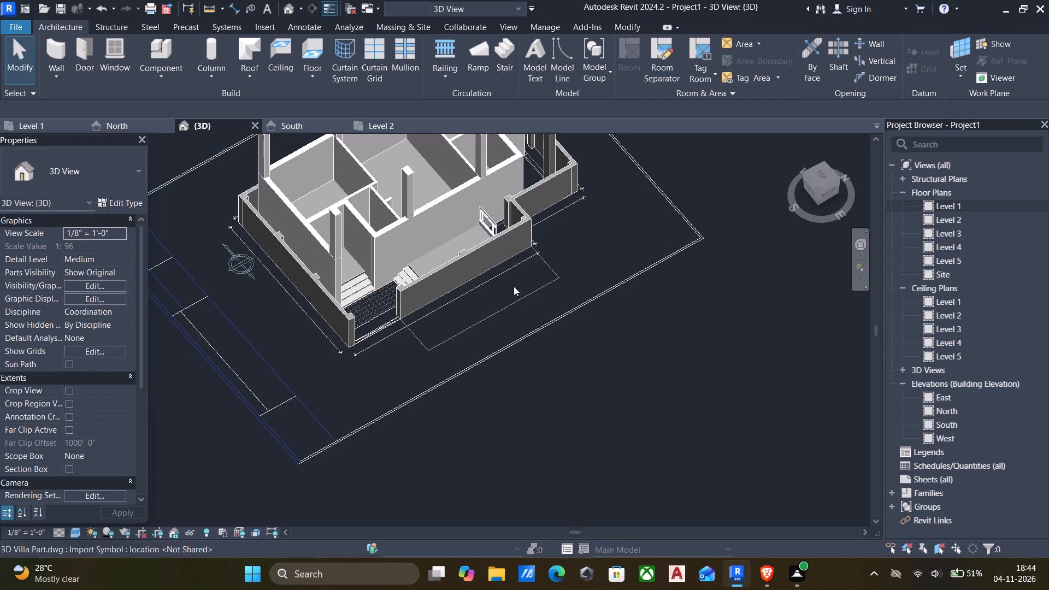
middle_click_drag(511, 292, 513, 376)
scroll(511, 321, "down", 1, "shift")
middle_click_drag(508, 321, 459, 373, "shift")
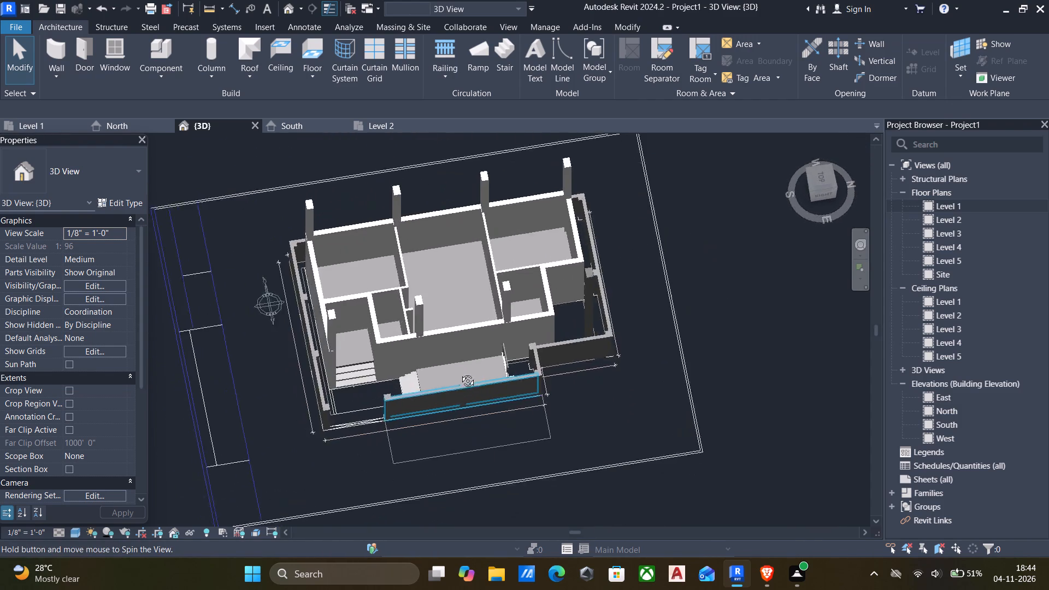
middle_click_drag(459, 373, 487, 340, "shift")
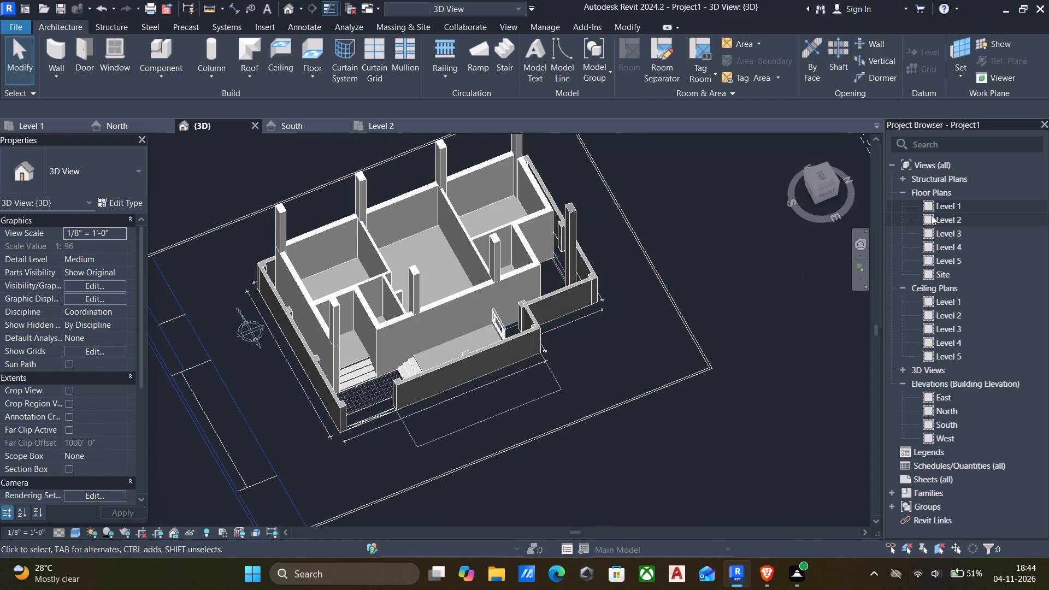
Open the Level 2 floor plan and set its visual style to Wireframe.
double_click(931, 217)
scroll(618, 244, "down", 12)
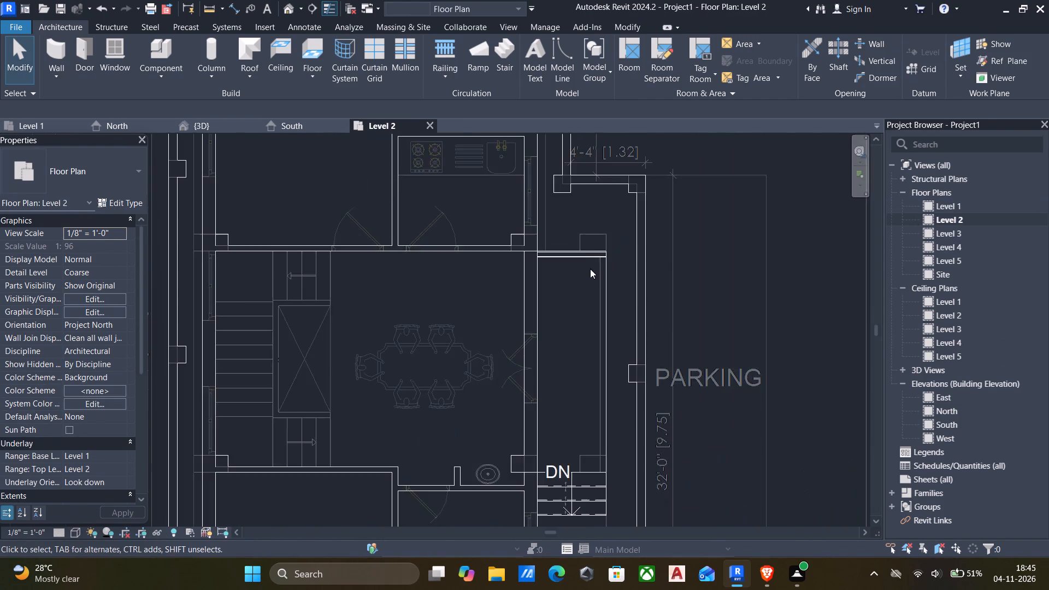
scroll(584, 275, "down", 6)
middle_click_drag(579, 282, 545, 249)
scroll(506, 214, "down", 2)
middle_click_drag(506, 225, 527, 278)
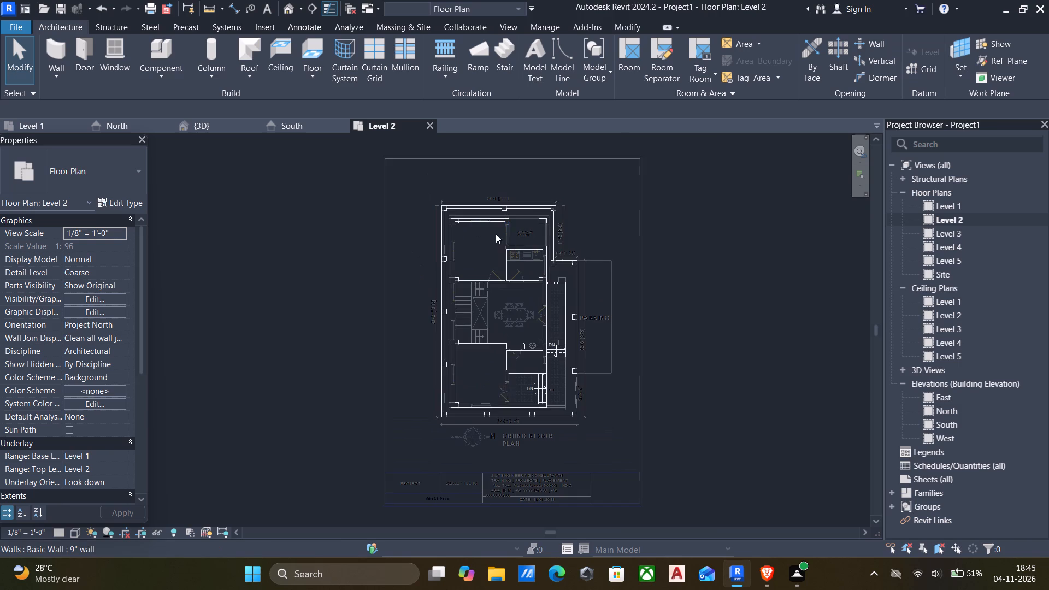
scroll(493, 233, "up", 4)
scroll(521, 300, "up", 4)
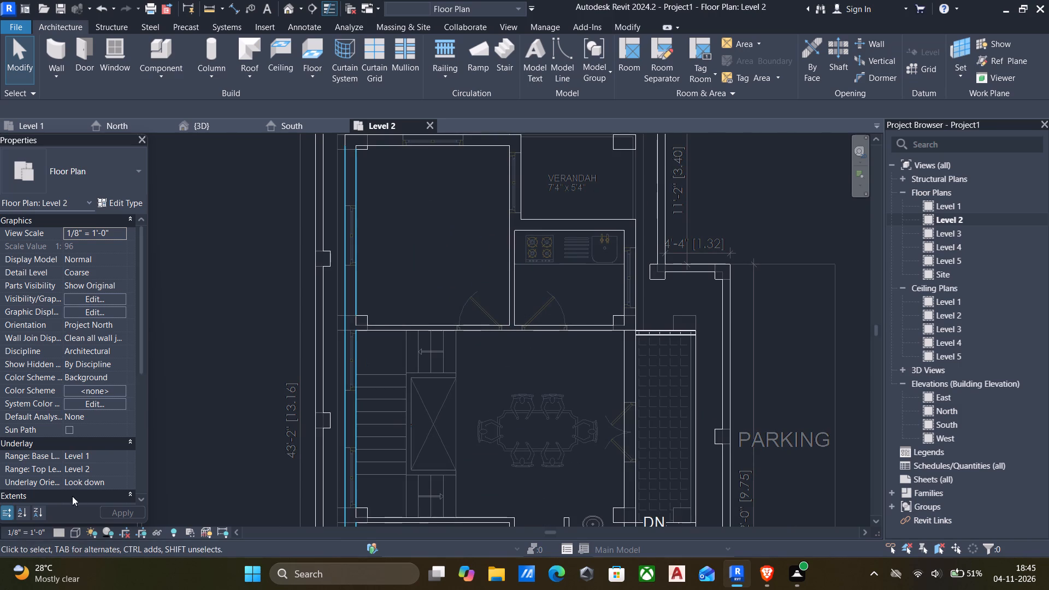
left_click(76, 531)
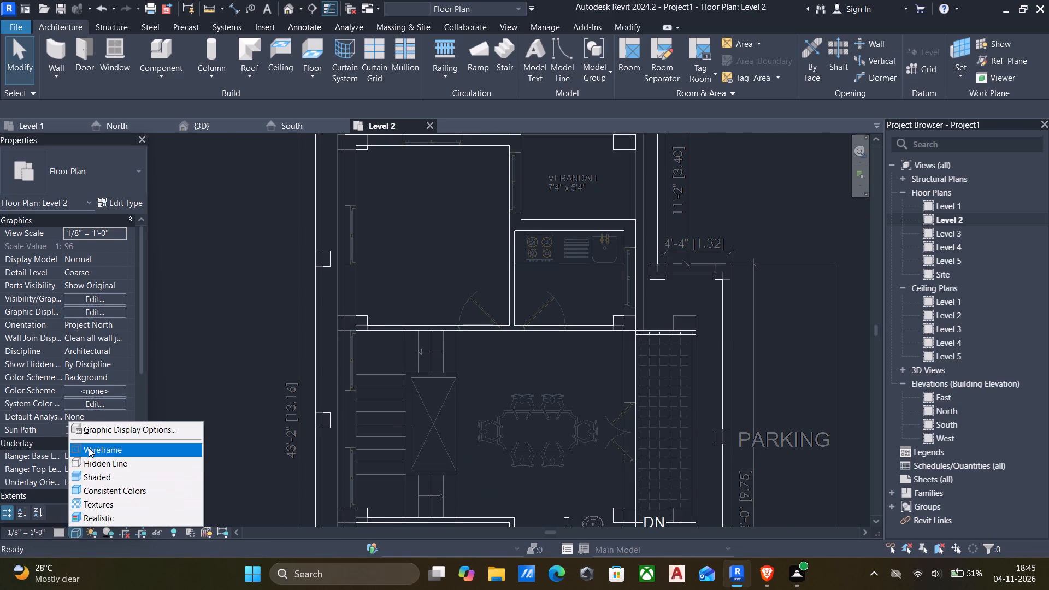
left_click(89, 447)
Measure the double-door opening between the dining area and the side porch with an aligned dimension, without placing it.
scroll(490, 330, "up", 2)
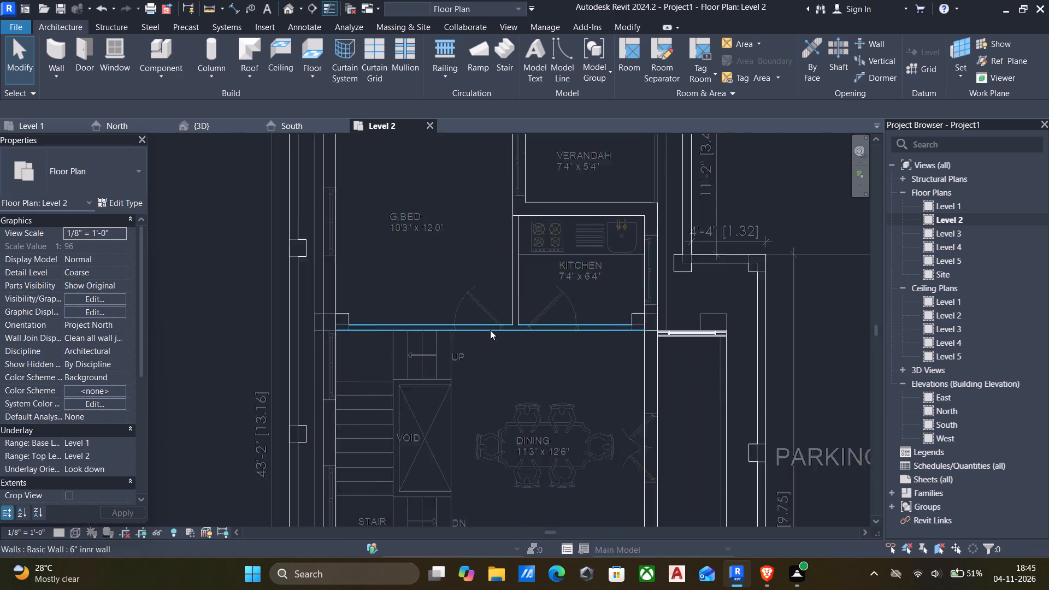
scroll(490, 330, "up", 3)
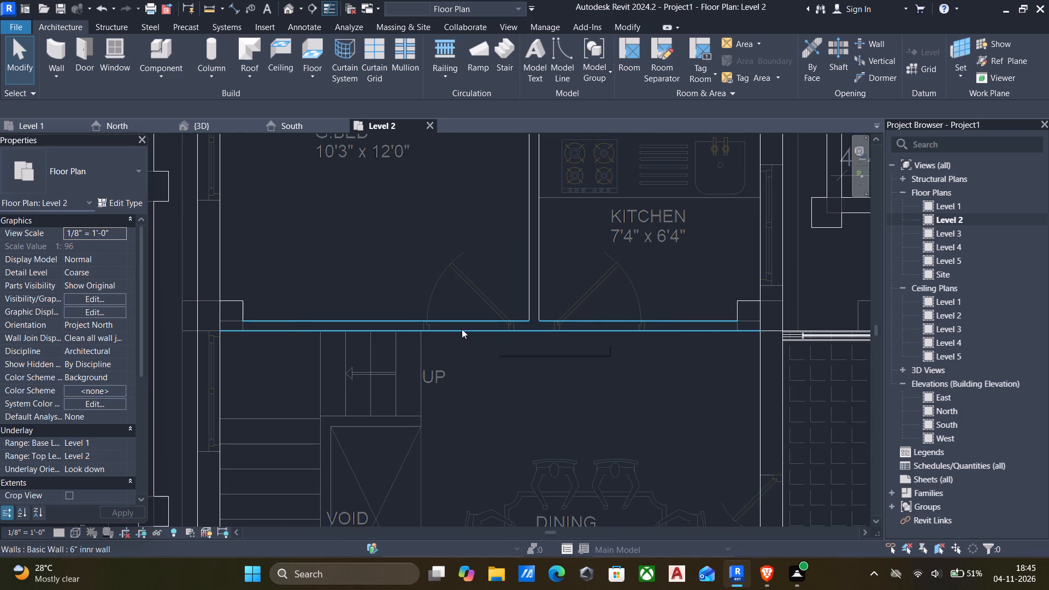
scroll(476, 332, "up", 3)
scroll(523, 345, "down", 6)
middle_click_drag(534, 361, 412, 286)
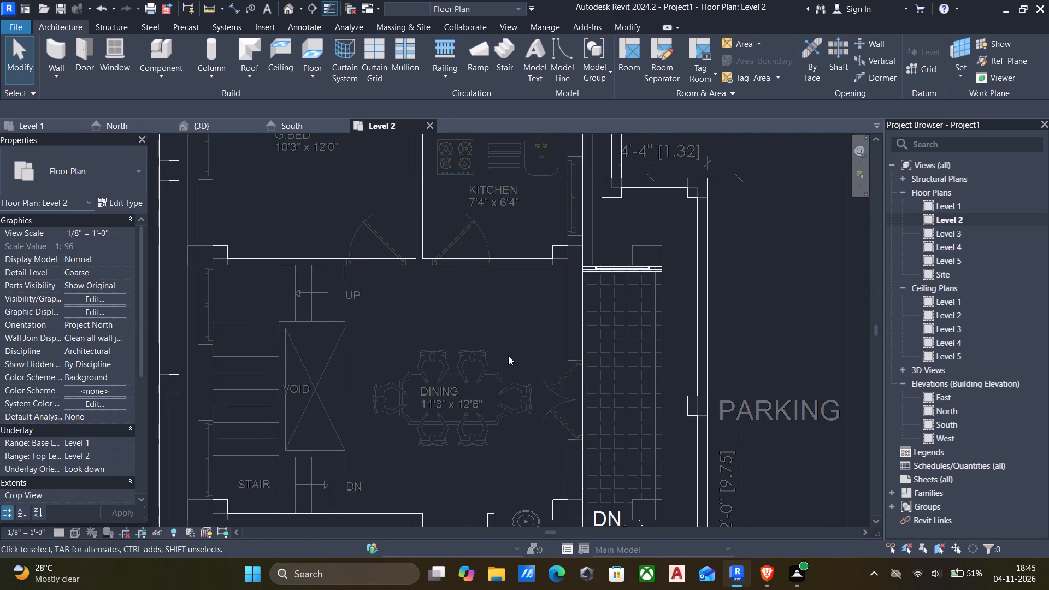
middle_click_drag(541, 376, 571, 351)
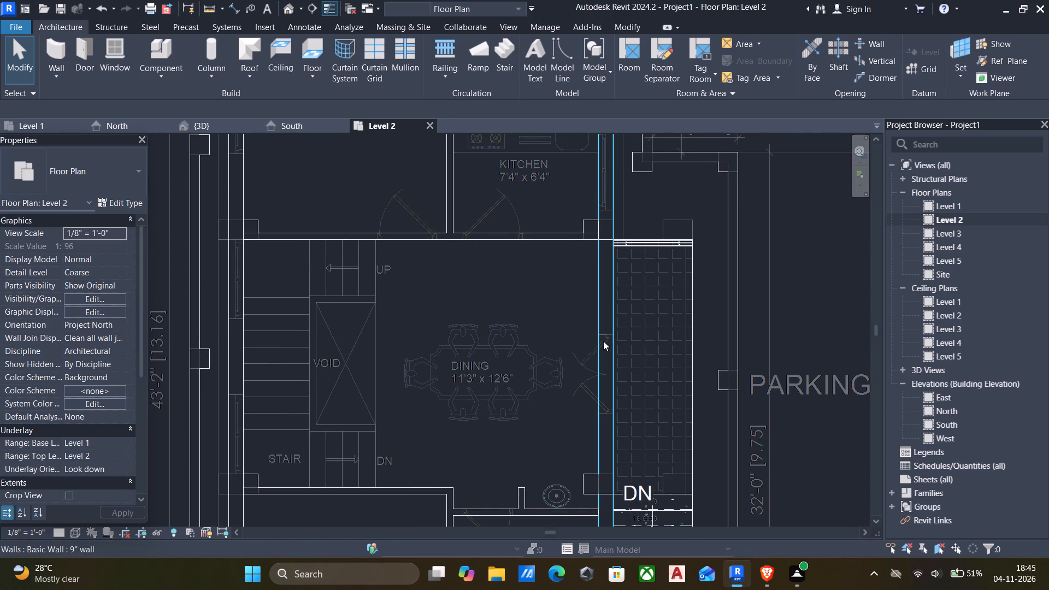
type("di")
scroll(603, 338, "up", 6)
left_click(601, 333)
scroll(604, 363, "down", 5)
middle_click_drag(607, 377, 607, 377)
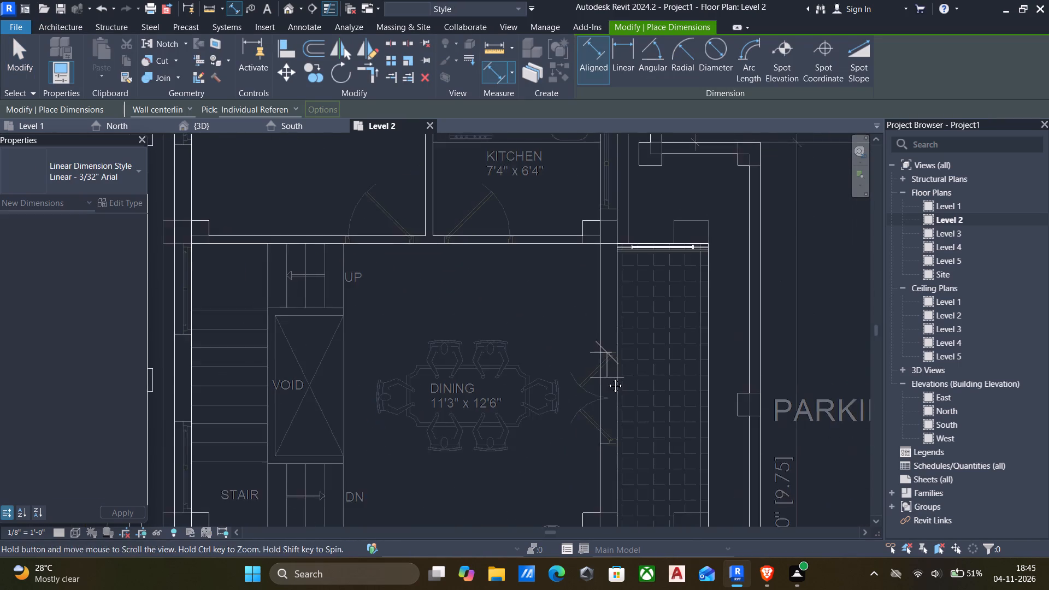
middle_click_drag(607, 377, 612, 337)
scroll(612, 393, "up", 5)
left_click(611, 412)
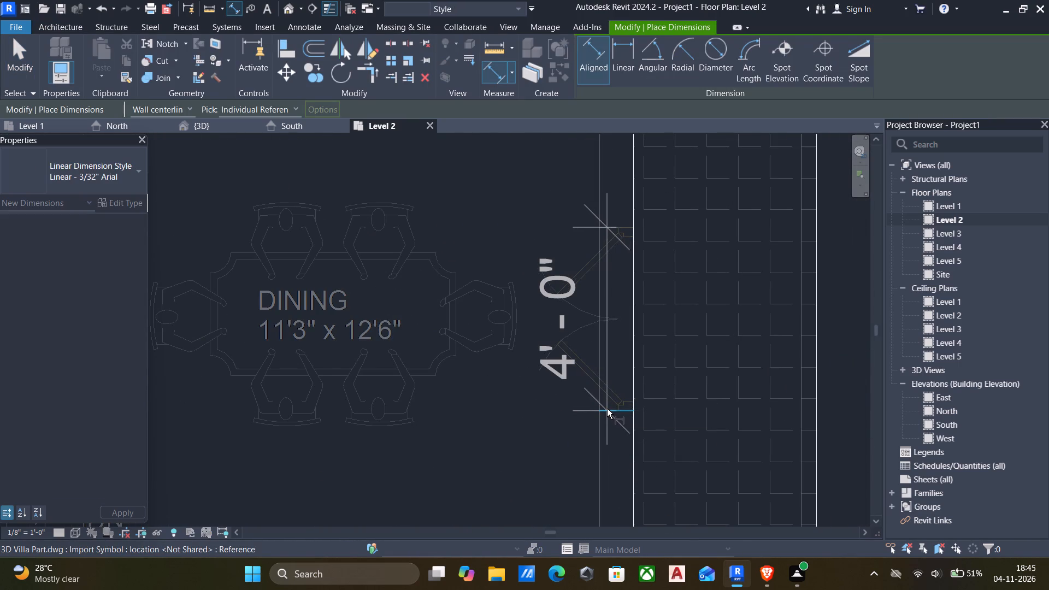
scroll(605, 409, "down", 10)
key("Escape")
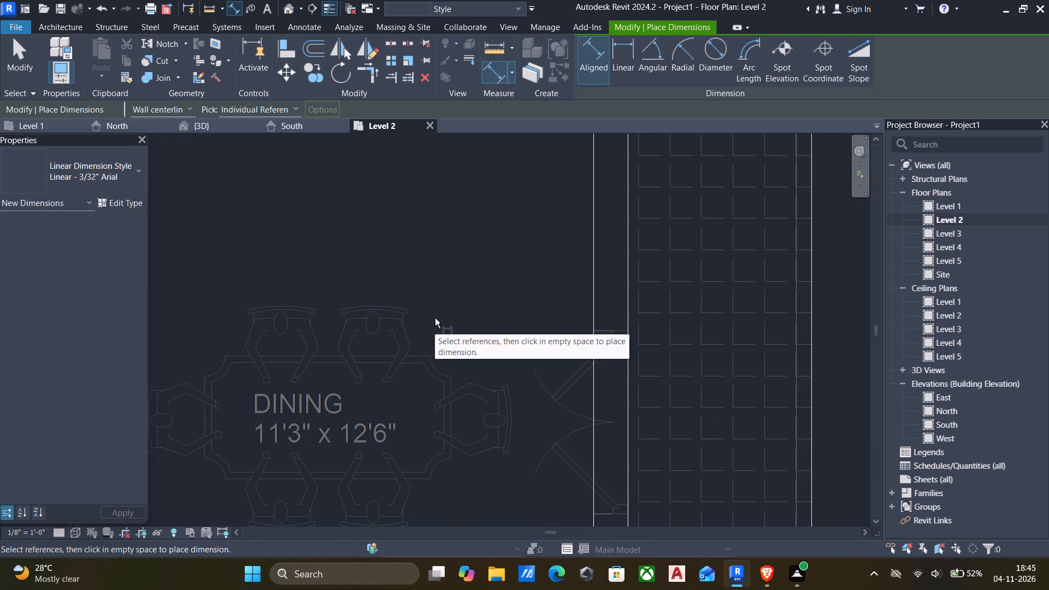
Start the Door command and browse for a family to load in the English-Imperial library's US, Doors, Residential folder.
type("dr")
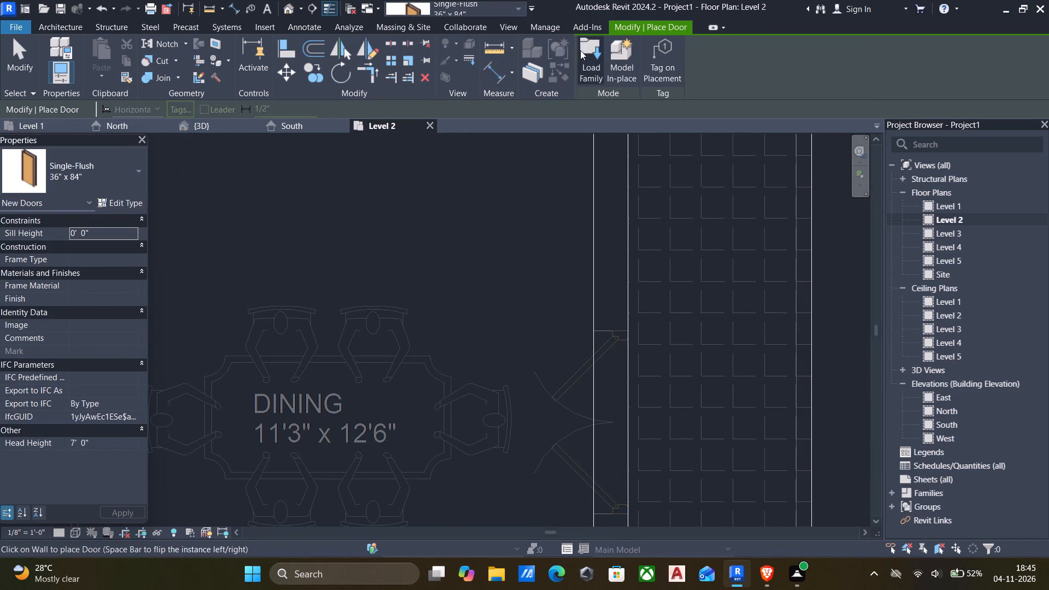
left_click(587, 48)
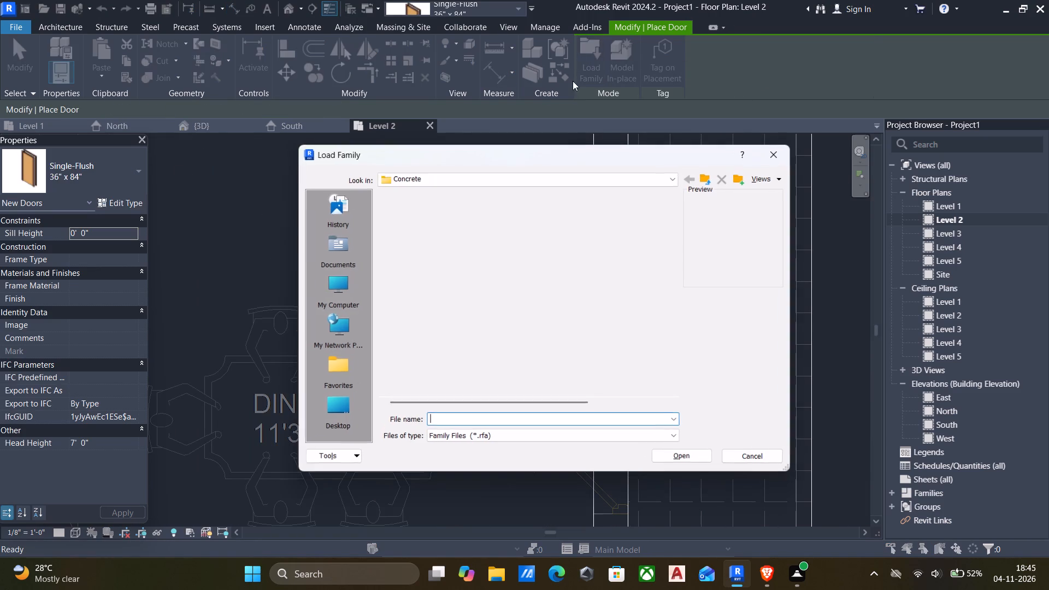
left_click(709, 176)
left_click(709, 176)
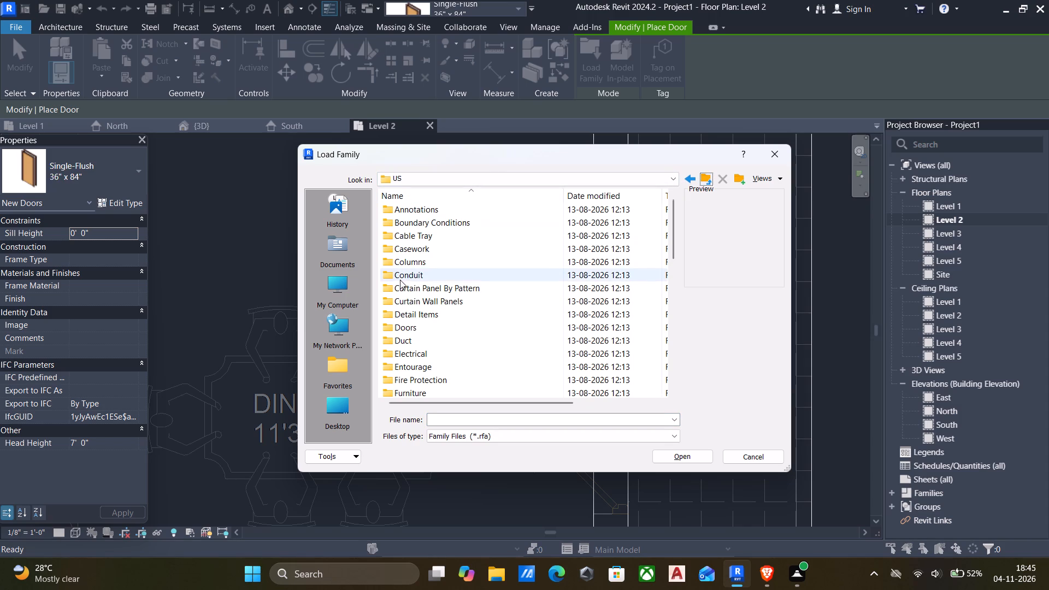
double_click(386, 329)
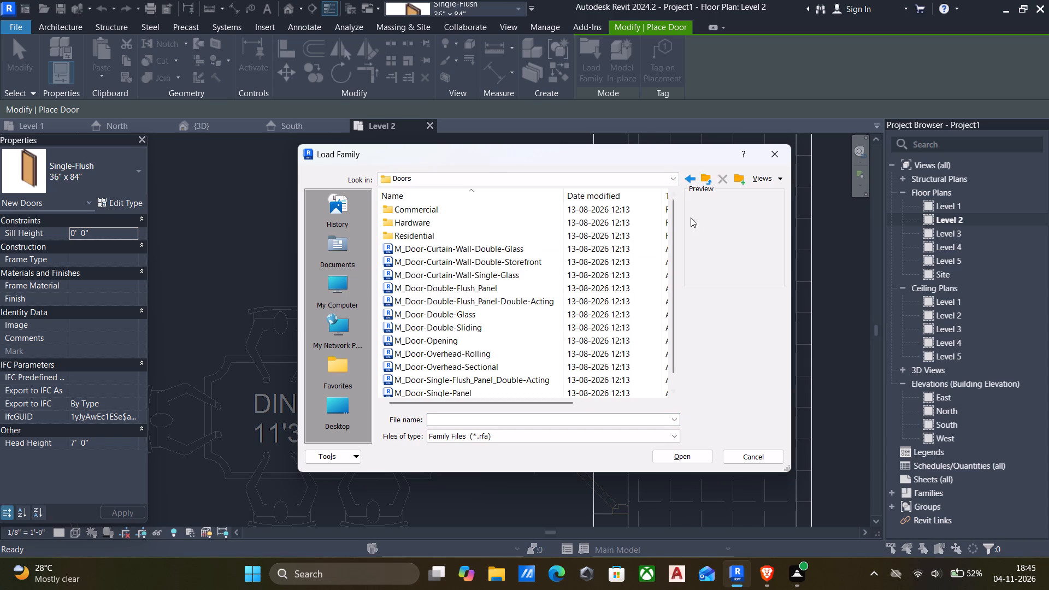
double_click(706, 179)
left_click(706, 179)
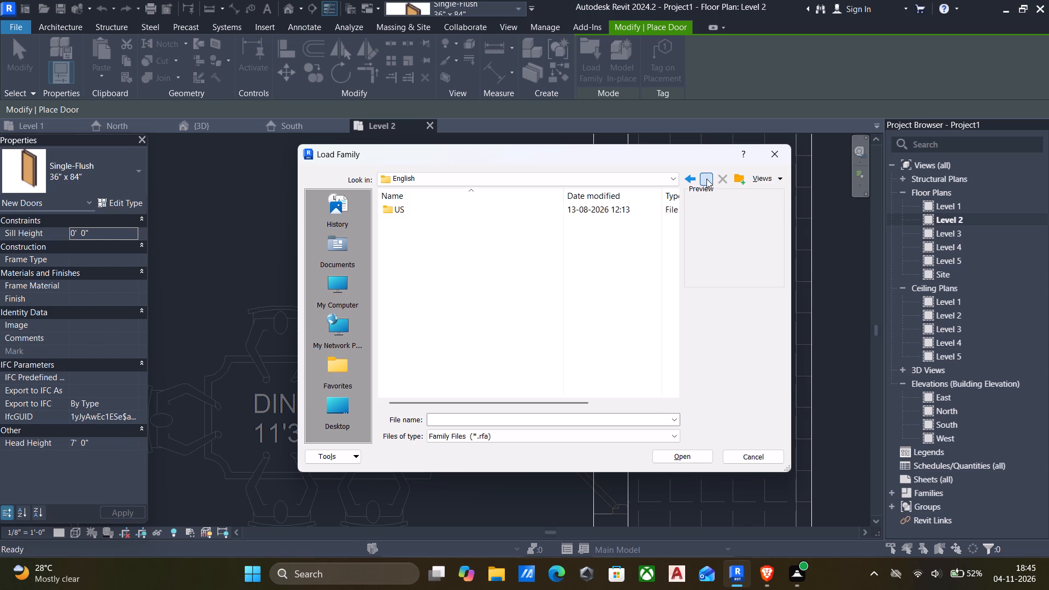
double_click(390, 250)
double_click(390, 211)
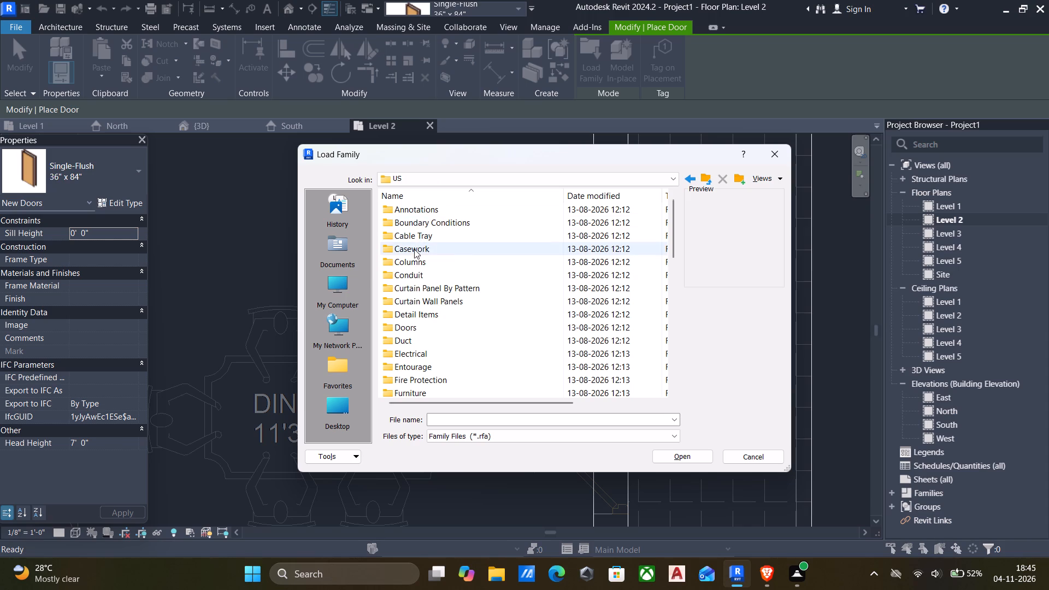
double_click(393, 328)
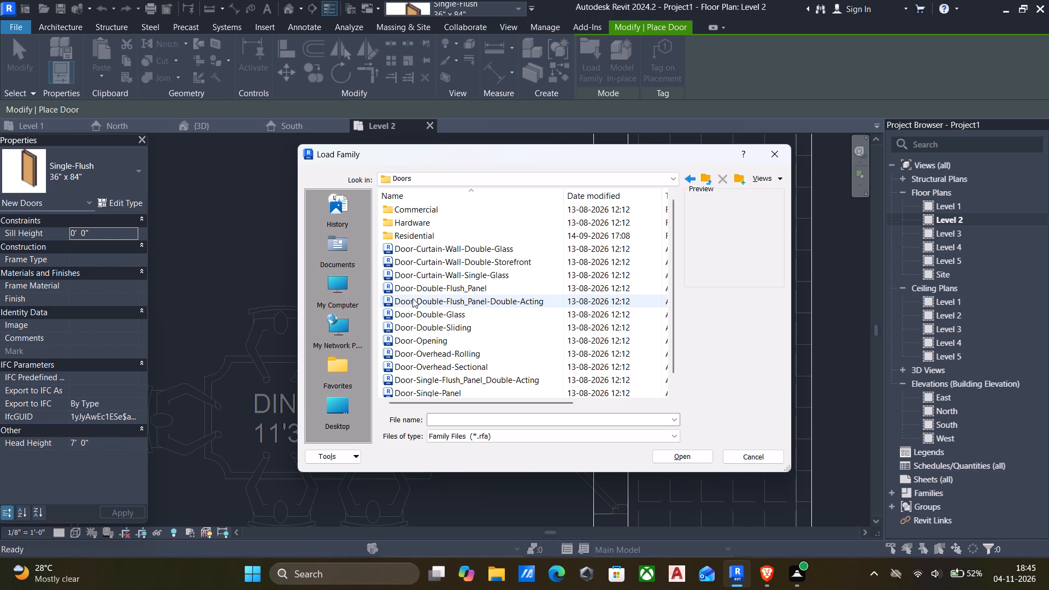
double_click(386, 237)
Load the Door-Interior-Single-2_Panel-Wood family with its 36" x 96" type from the Residential folder.
left_click(434, 208)
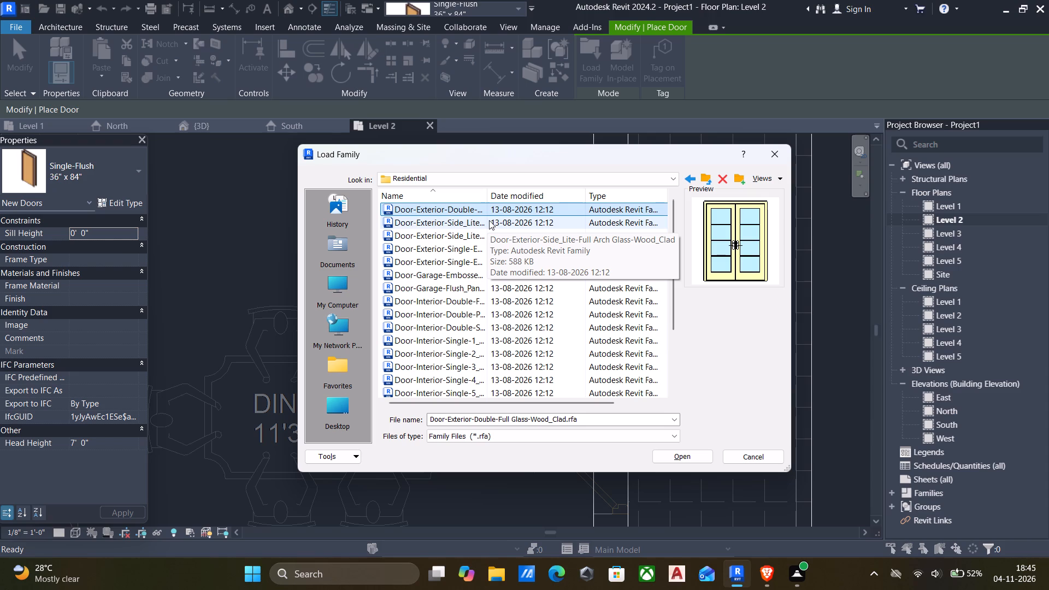
key("Down")
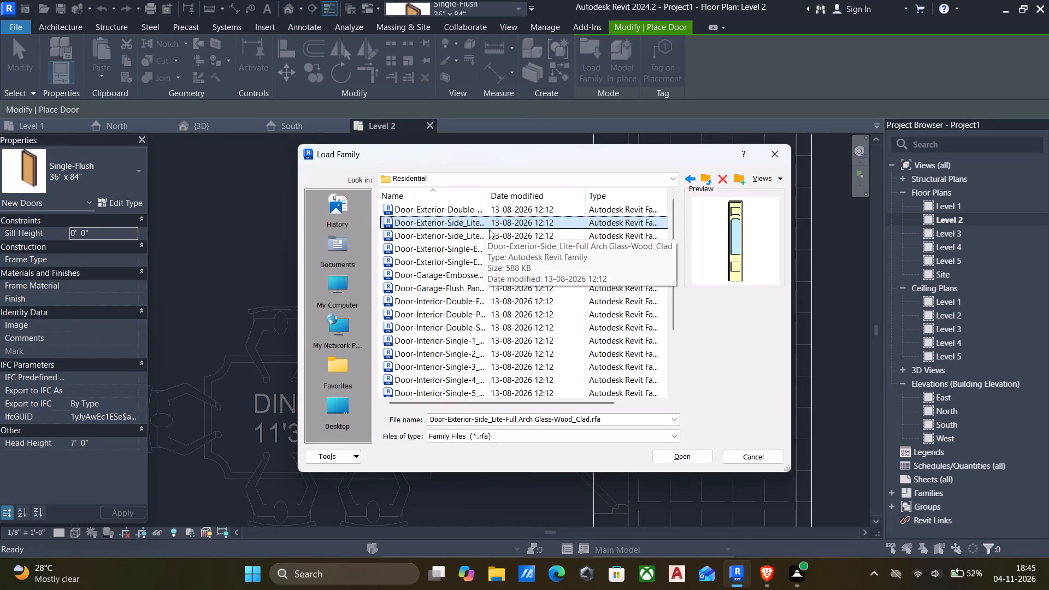
key("Down")
key("Down")
key("Down")
key("Down")
key("Down")
key("Down")
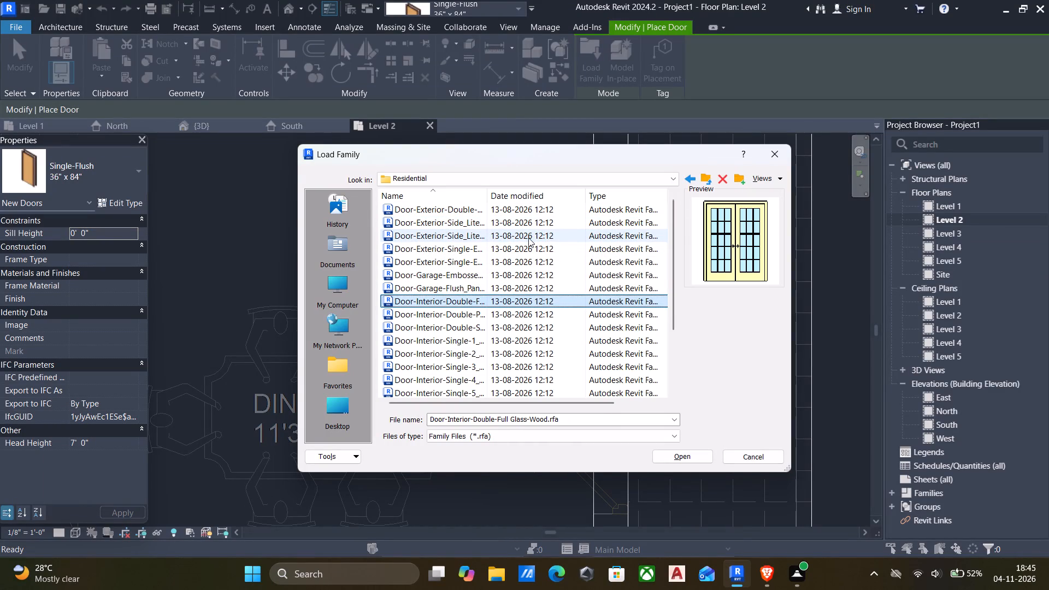
key("Down")
key("Down")
key("Down")
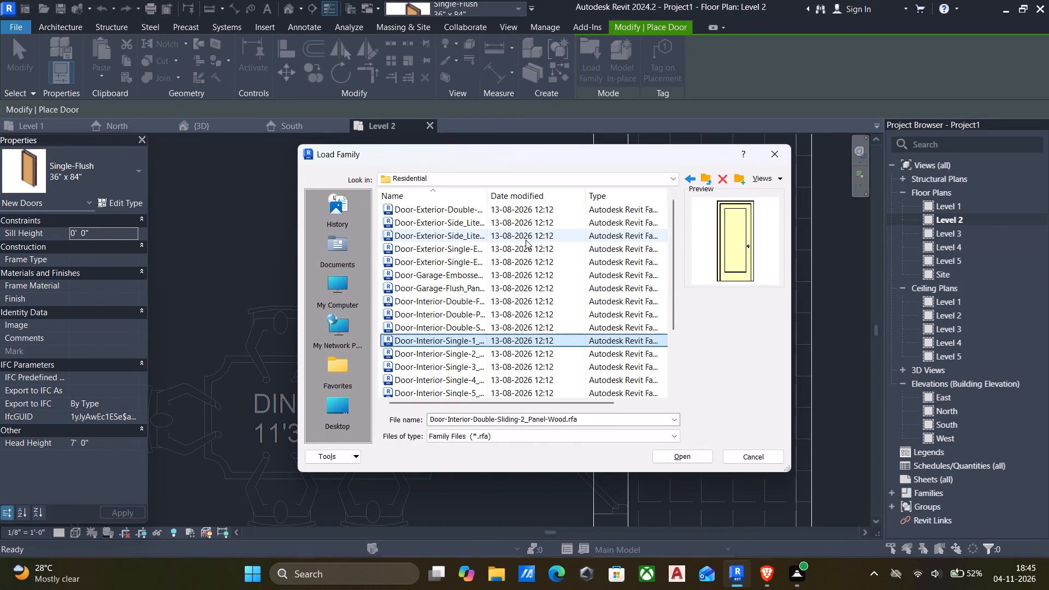
key("Down")
key("Down")
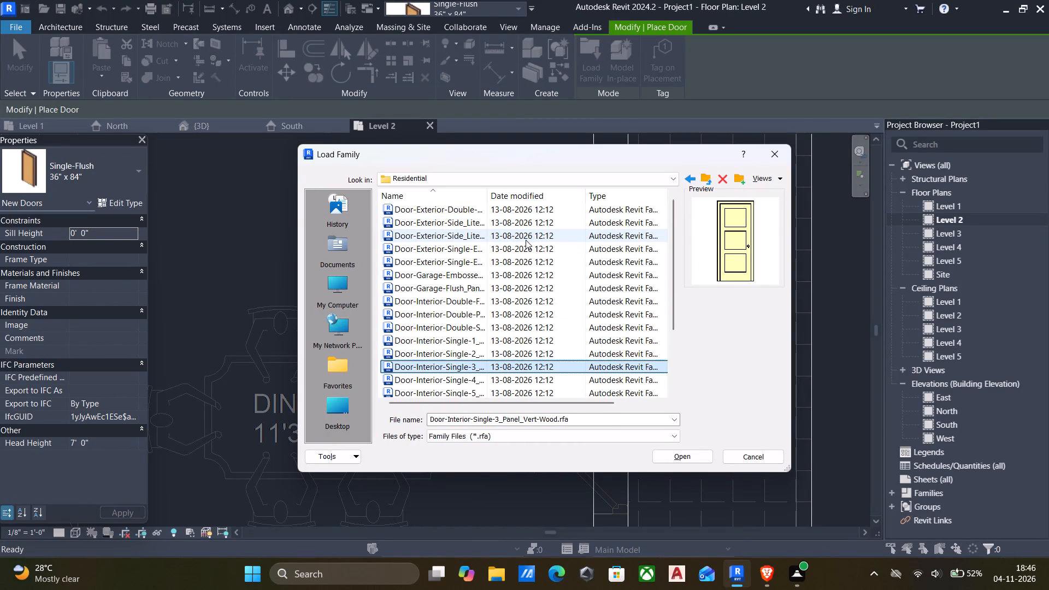
key("Up")
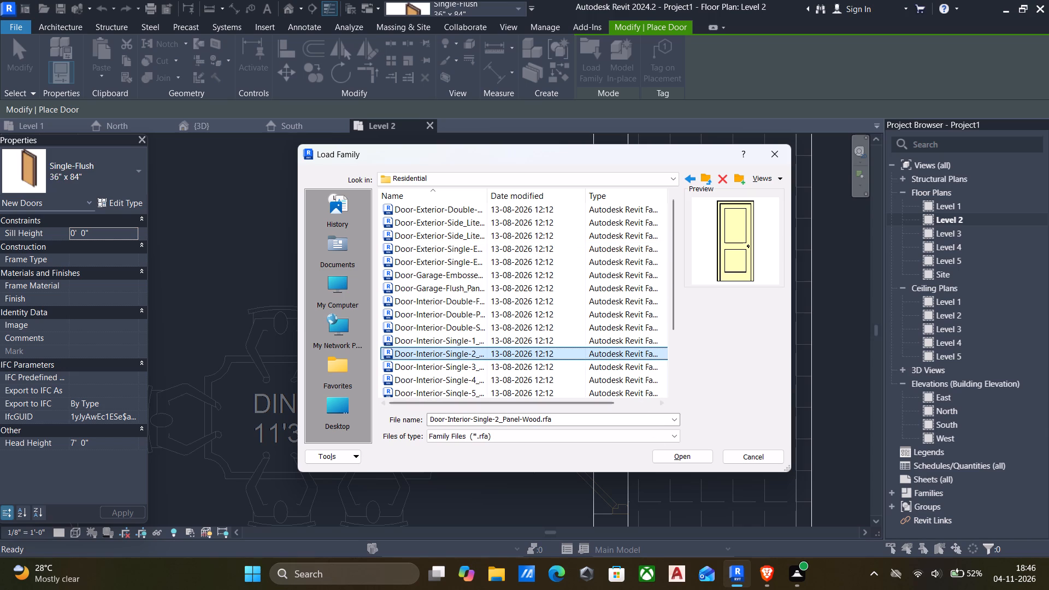
left_click(676, 456)
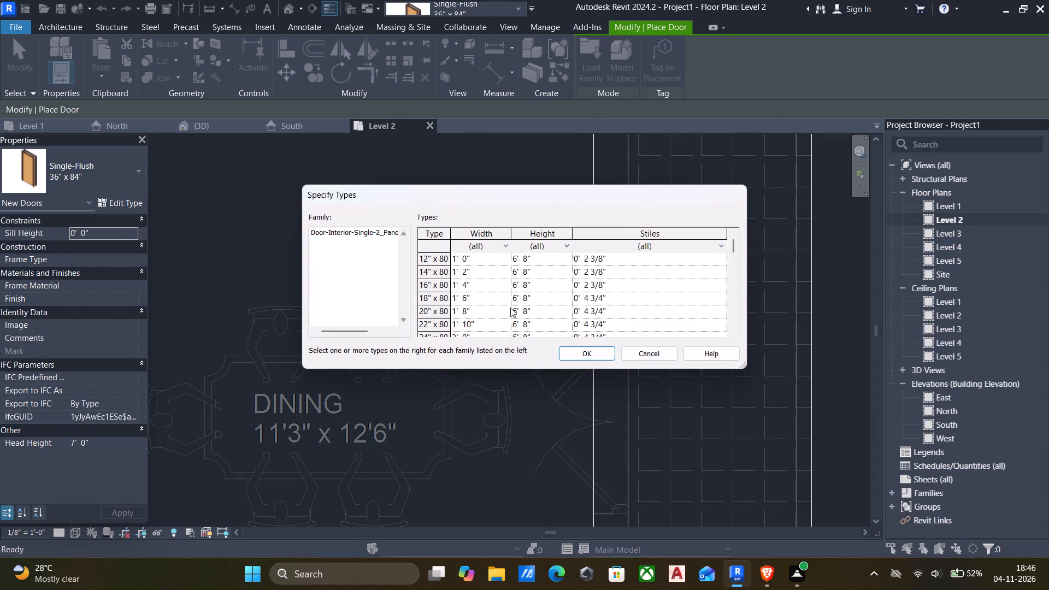
scroll(510, 308, "down", 11)
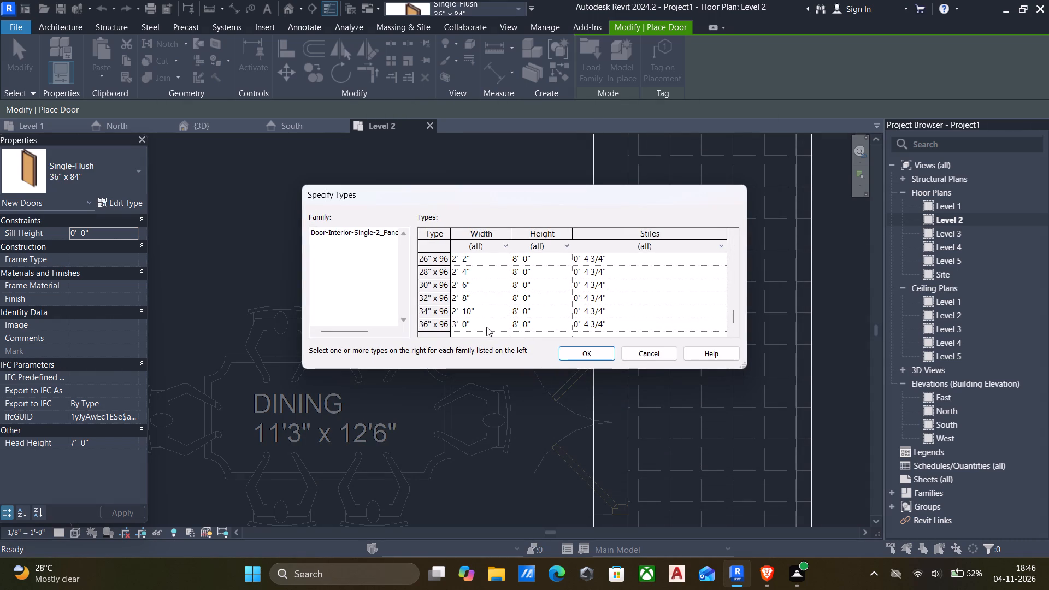
left_click(520, 322)
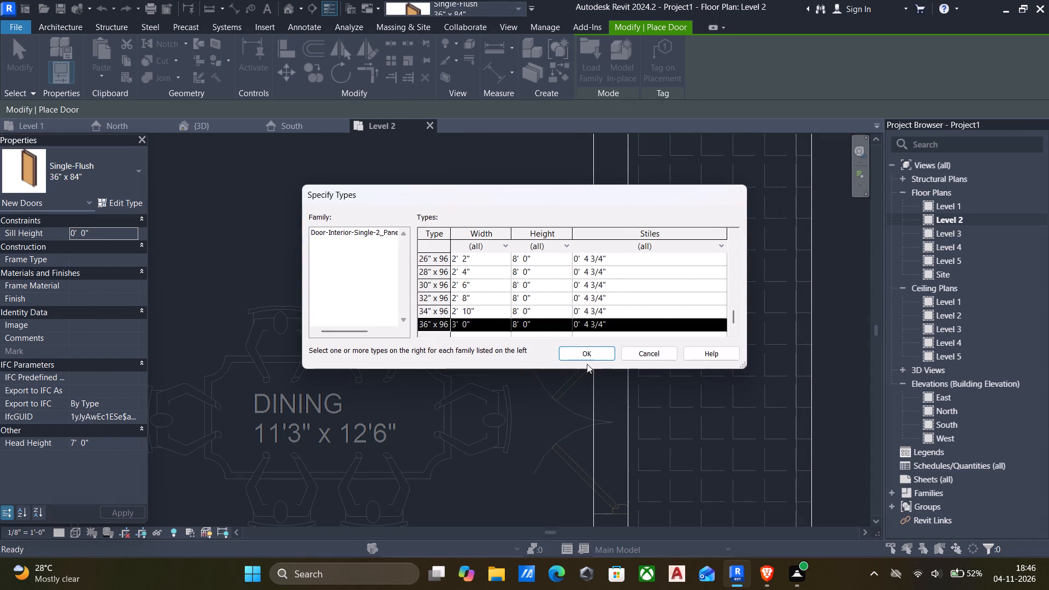
left_click(586, 355)
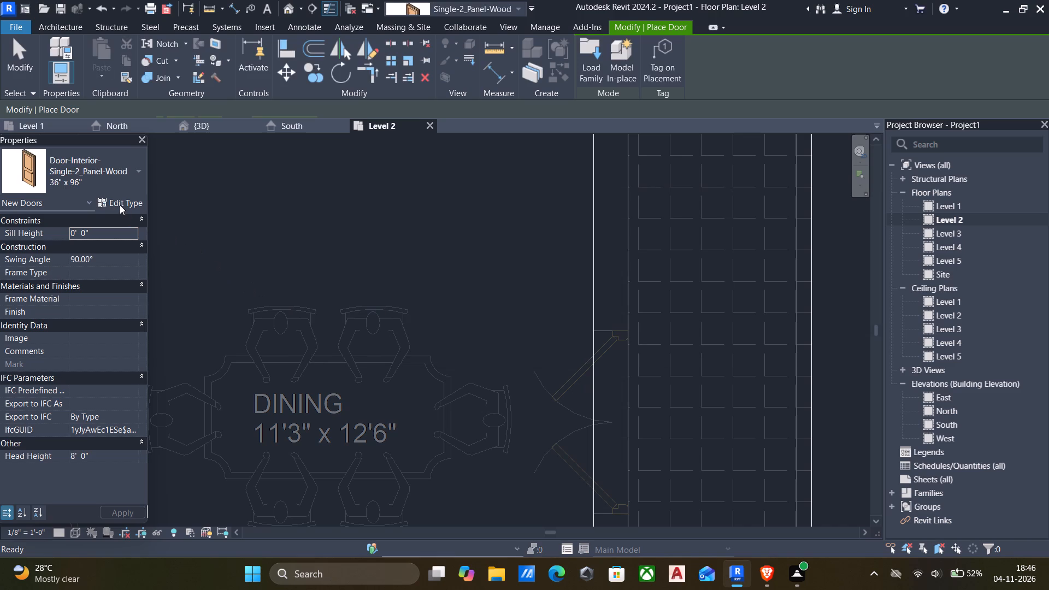
Duplicate the loaded 36" x 96" door type as 3'x7' and set its height to 7'.
left_click(120, 205)
left_click(759, 116)
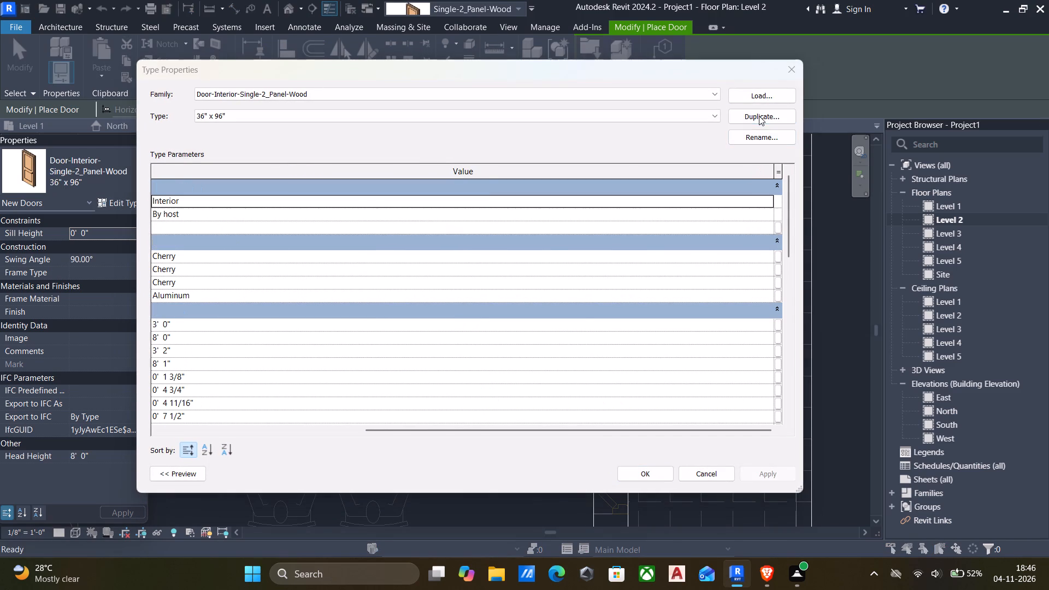
key("BackSpace")
key("3")
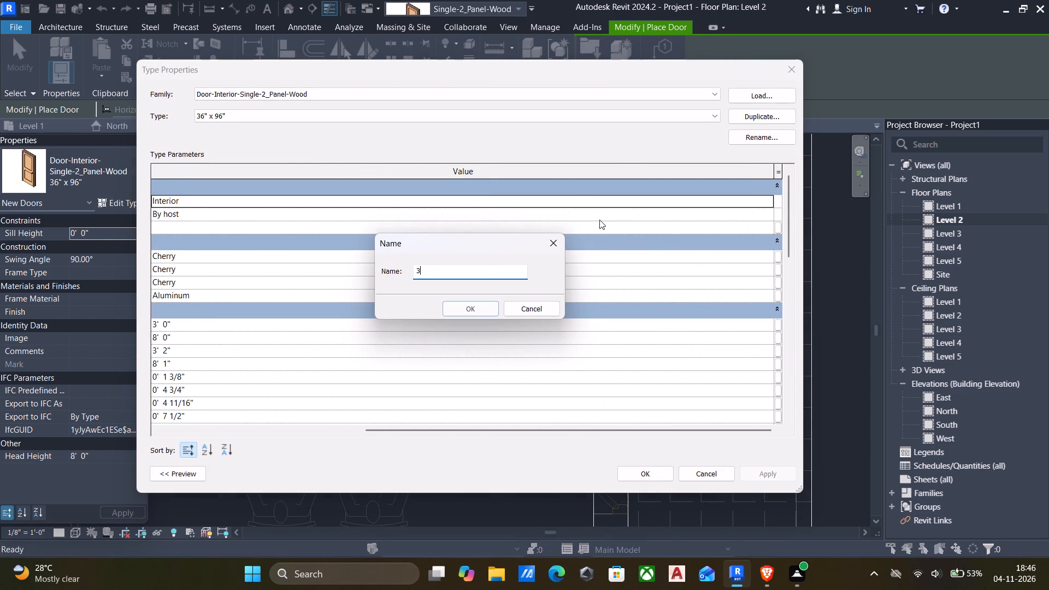
key("apostrophe")
type("x7'")
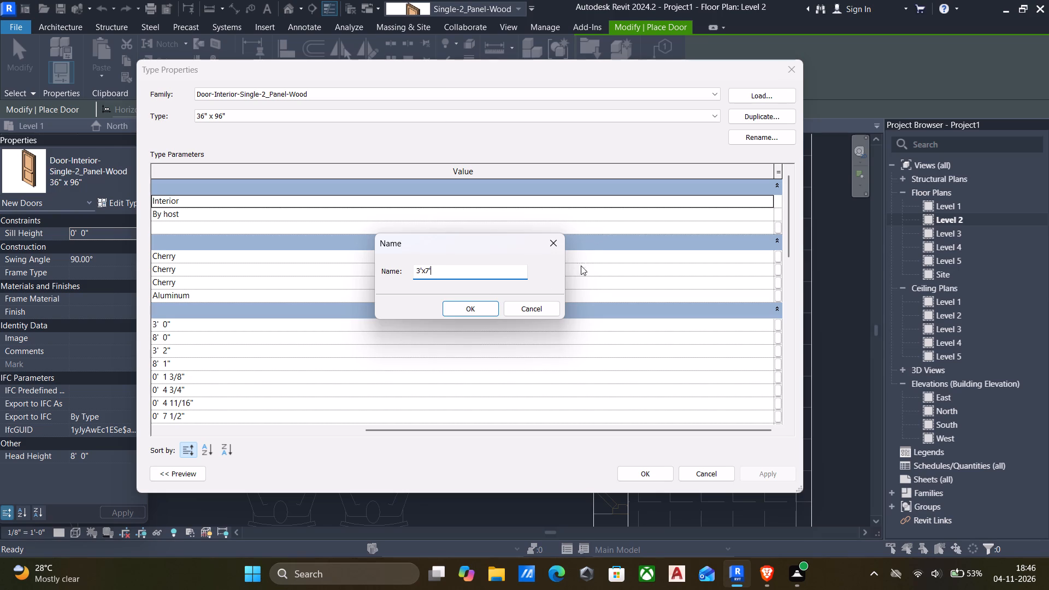
left_click(462, 305)
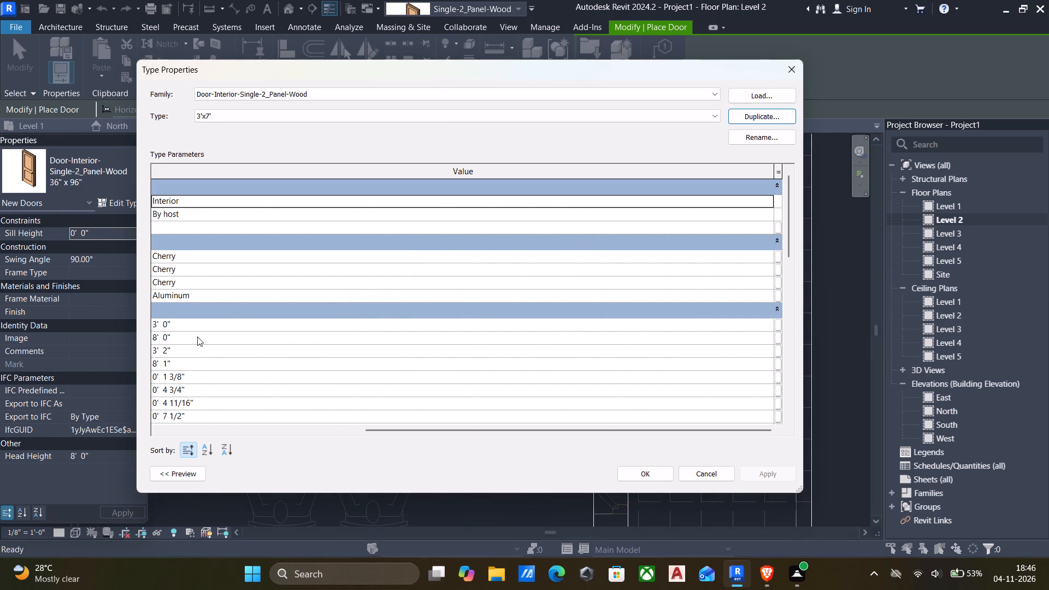
left_click(197, 337)
key("7")
key("apostrophe")
key("Return")
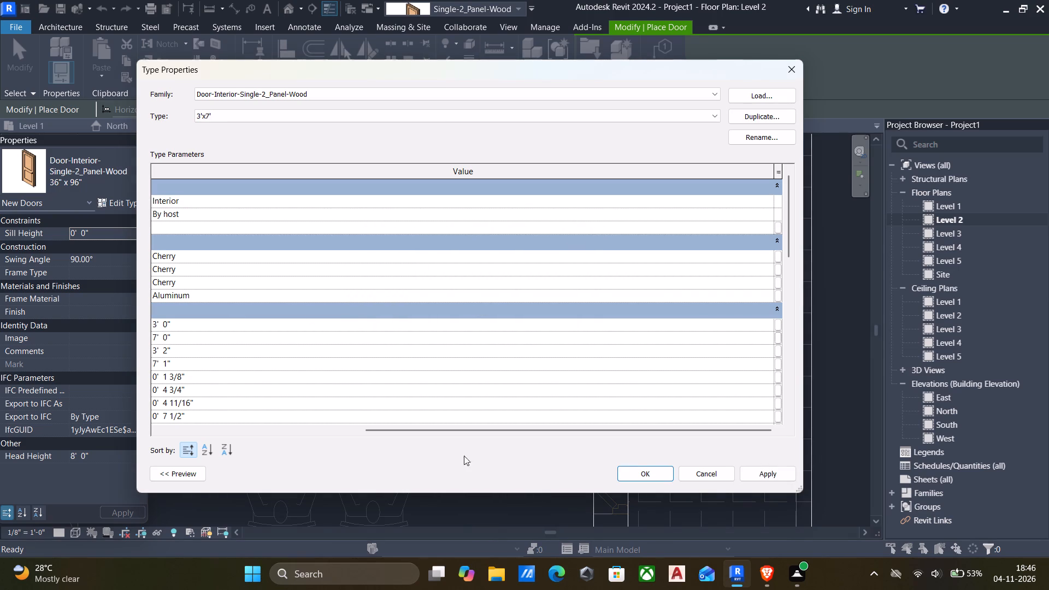
left_click(770, 474)
left_click(662, 468)
Place the 3'x7' door in the wall between the G.Bed and the dining area, at the plan's door symbol beside the kitchen wall.
scroll(674, 408, "down", 6)
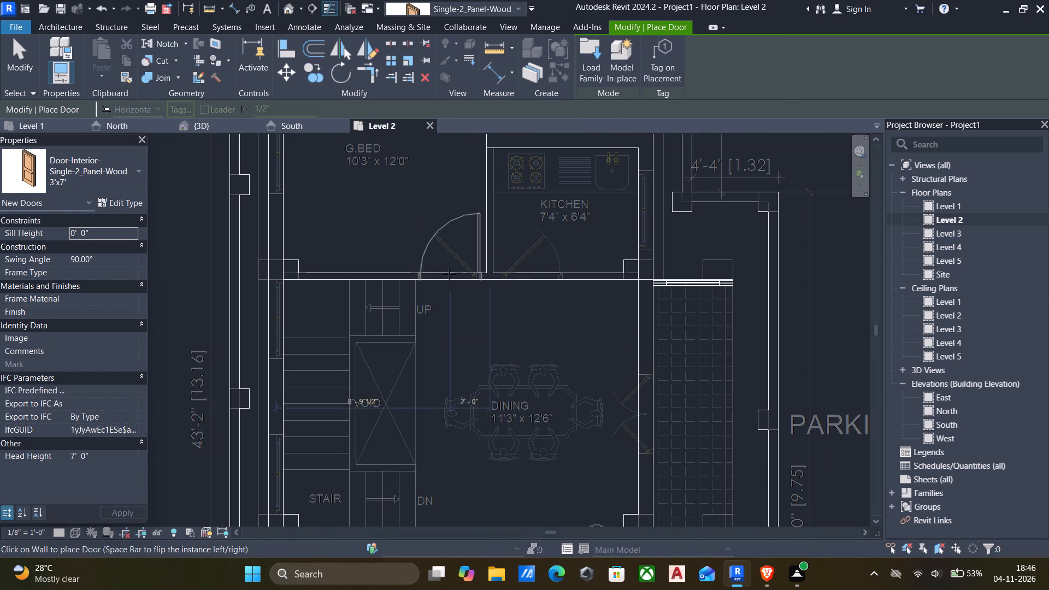
scroll(449, 273, "up", 4)
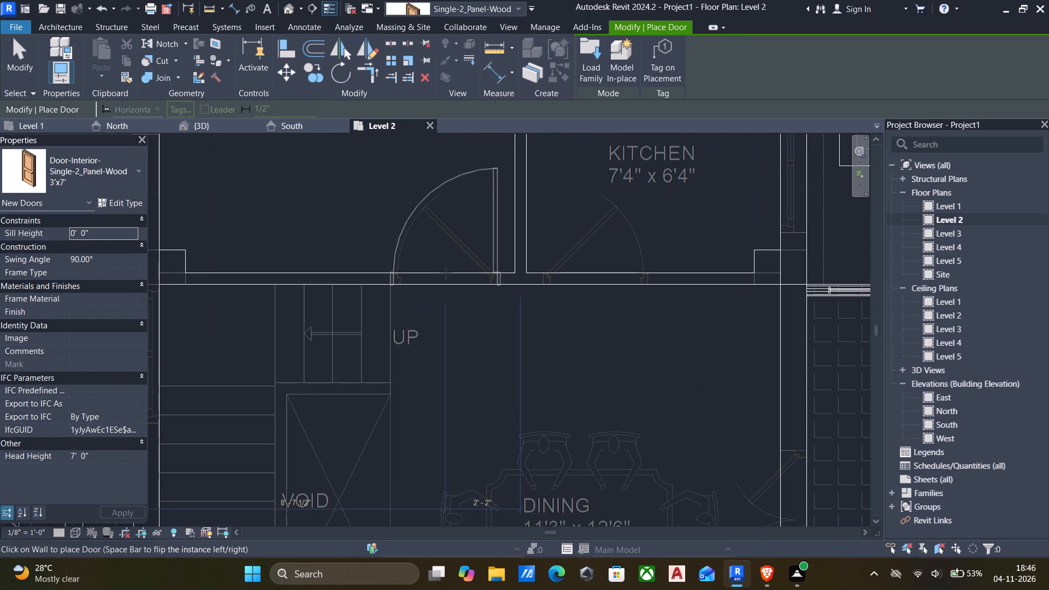
scroll(444, 273, "up", 4)
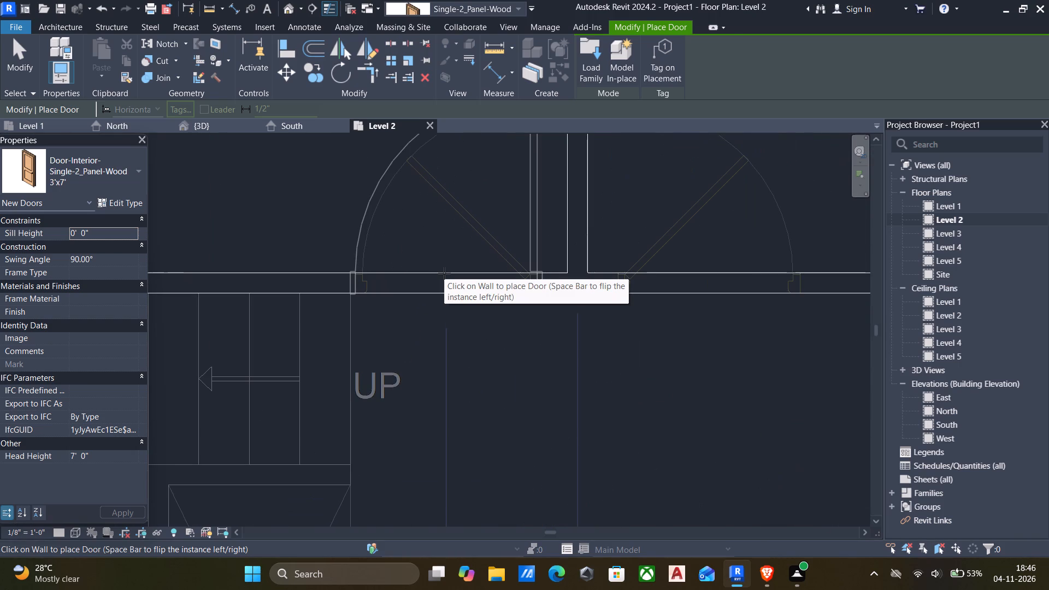
left_click(444, 273)
Examine the remaining door openings on the Level 2 plan around the kitchen, dining area, toilet and office room.
scroll(491, 289, "down", 5)
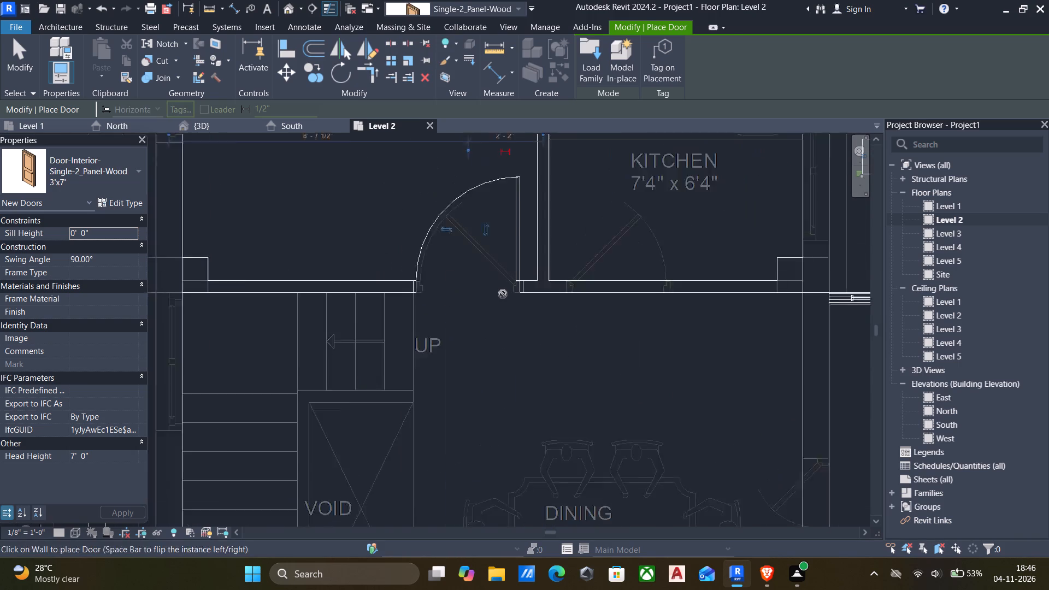
middle_click_drag(498, 297, 416, 305)
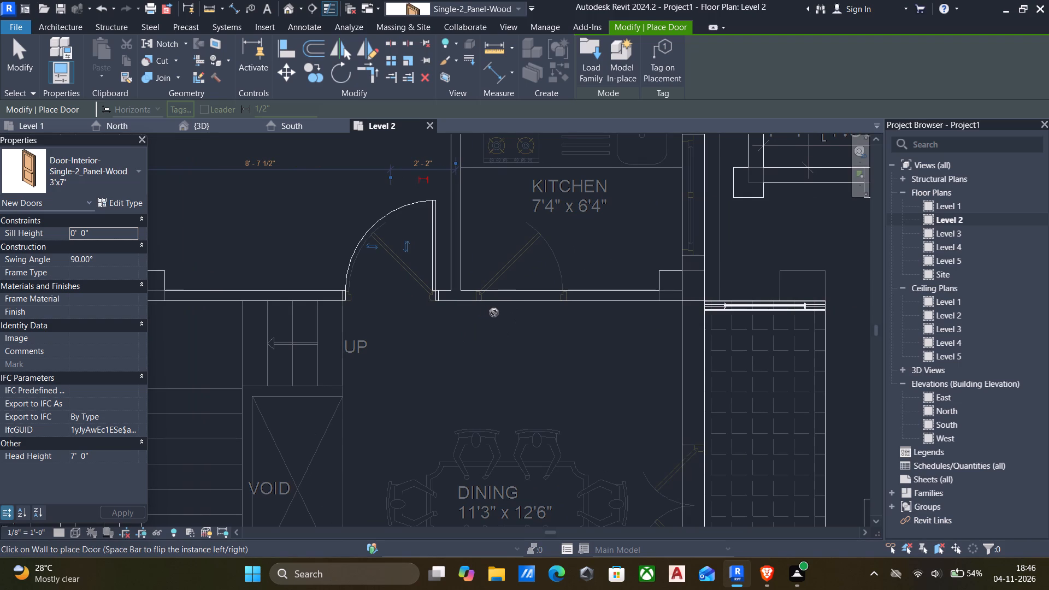
scroll(504, 315, "down", 7)
middle_click_drag(514, 324, 500, 295)
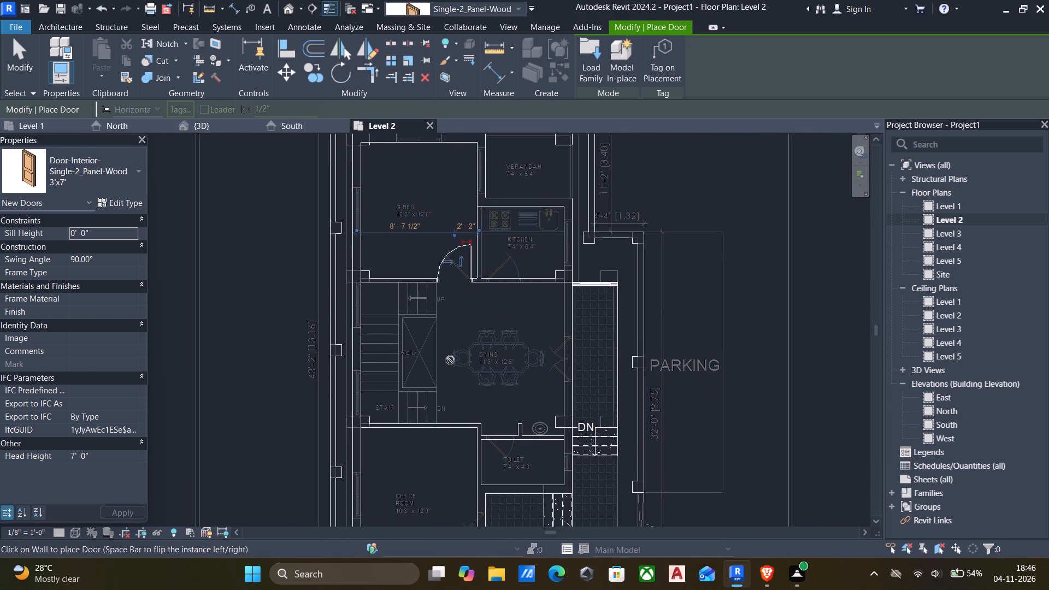
scroll(446, 364, "down", 1)
middle_click_drag(442, 371, 478, 322)
scroll(518, 381, "up", 5)
scroll(531, 386, "down", 4)
middle_click_drag(531, 388, 528, 328)
scroll(514, 393, "down", 1)
middle_click_drag(514, 393, 516, 349)
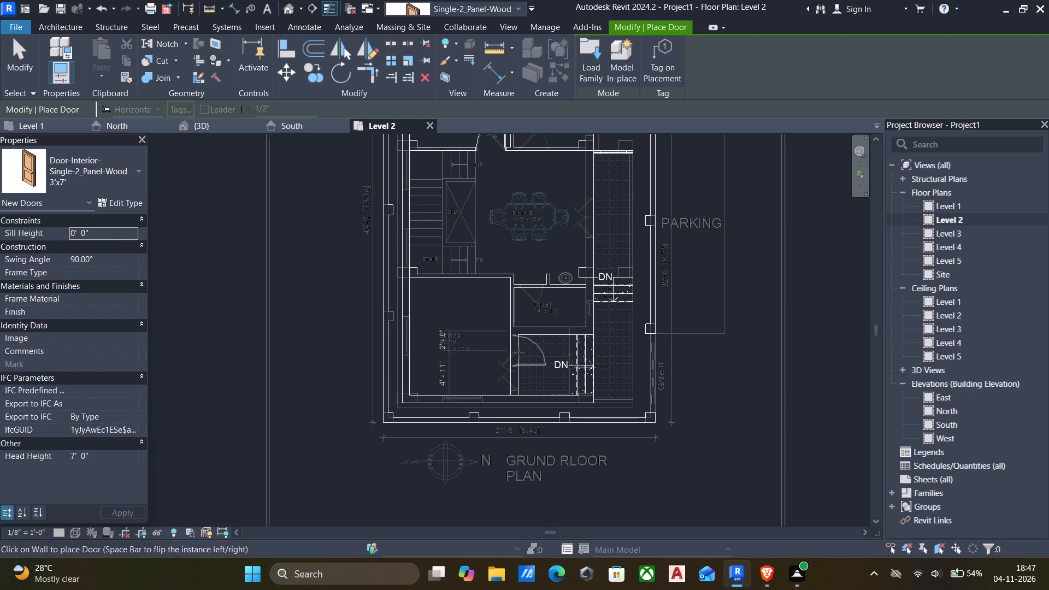
scroll(531, 367, "up", 3)
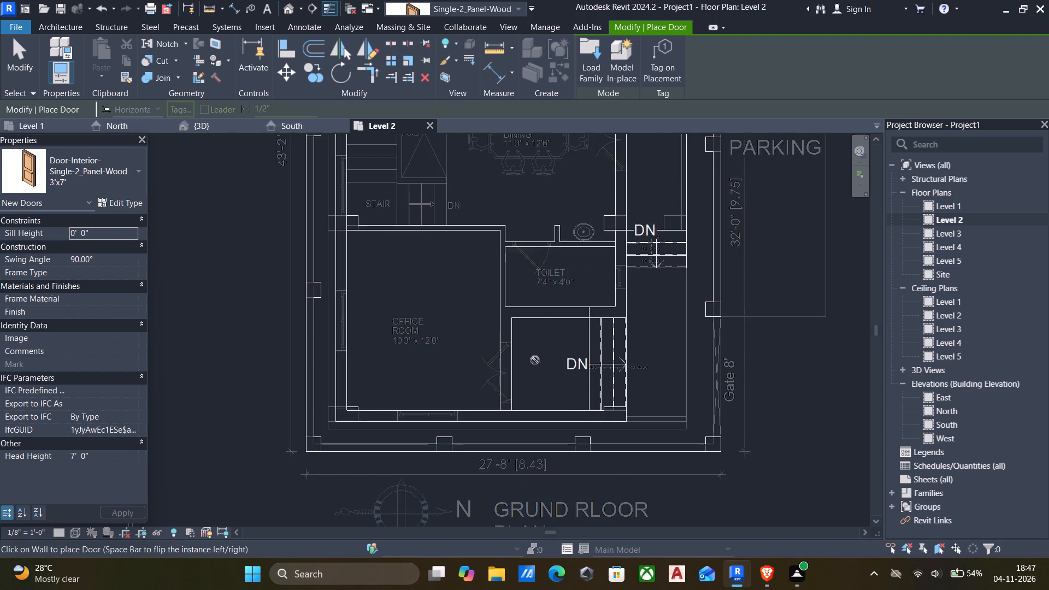
scroll(538, 358, "down", 1)
middle_click_drag(535, 359, 532, 406)
scroll(508, 335, "down", 2)
middle_click_drag(505, 340, 515, 390)
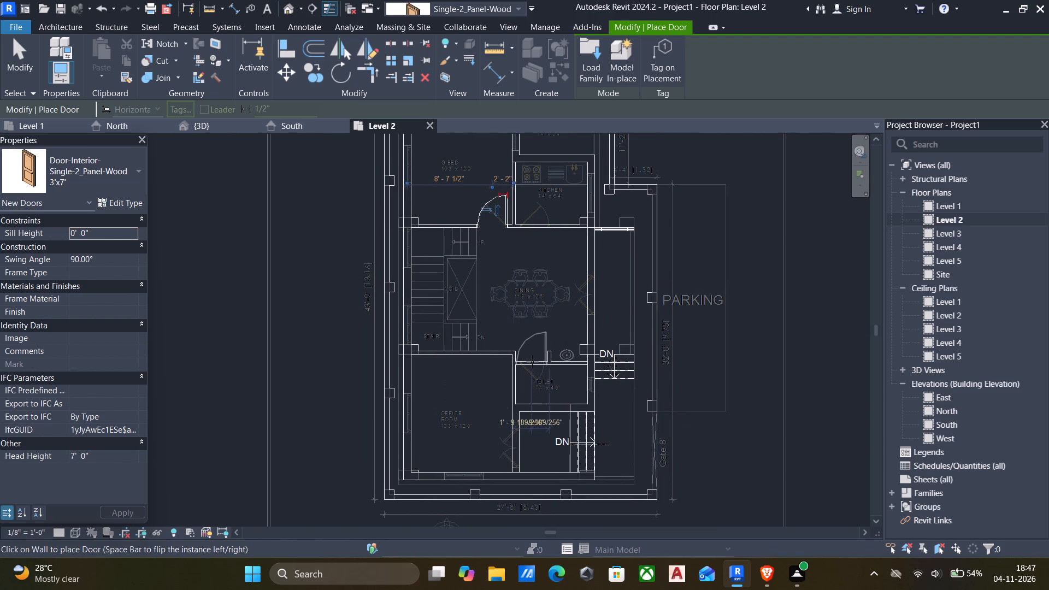
middle_click_drag(529, 350, 541, 404)
middle_click_drag(549, 384, 549, 374)
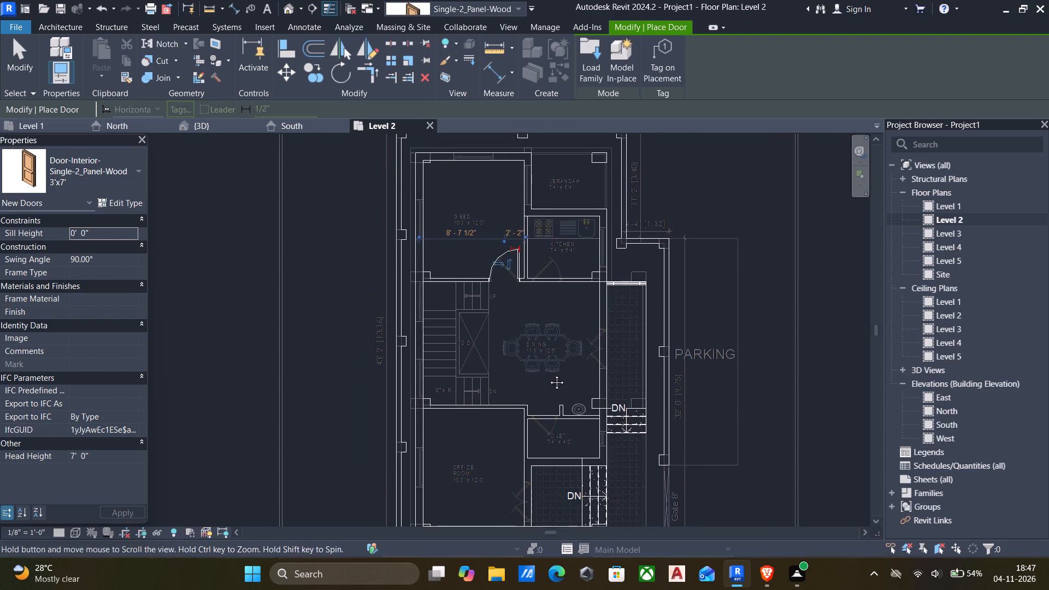
middle_click_drag(549, 374, 539, 350)
middle_click_drag(537, 399, 547, 365)
scroll(524, 420, "up", 4)
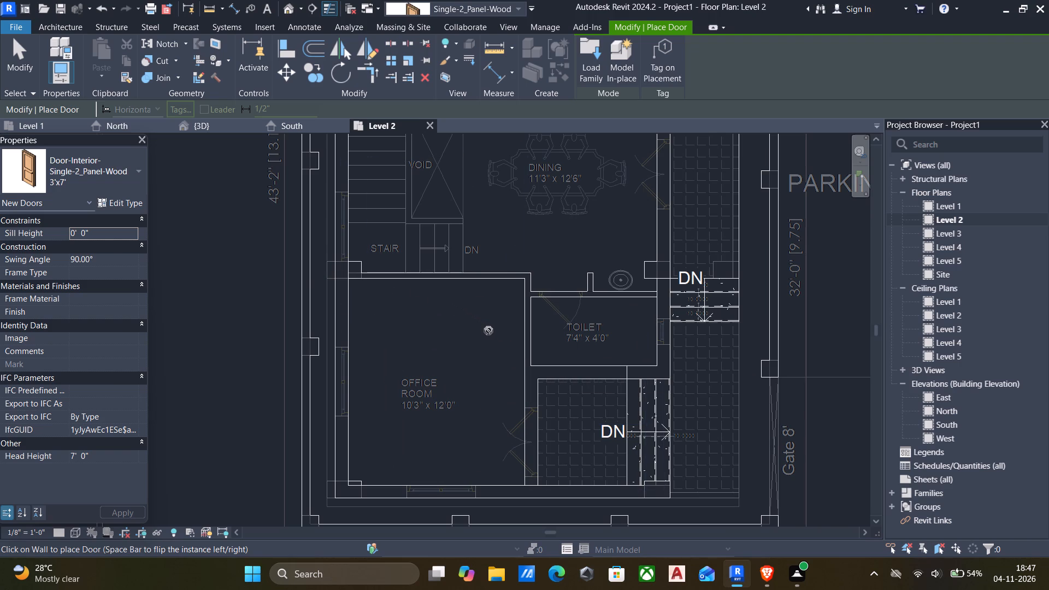
Duplicate the 3'x7' door type as 4'x7', set its width to 4', and leave the Door command without saving the project.
left_click(125, 201)
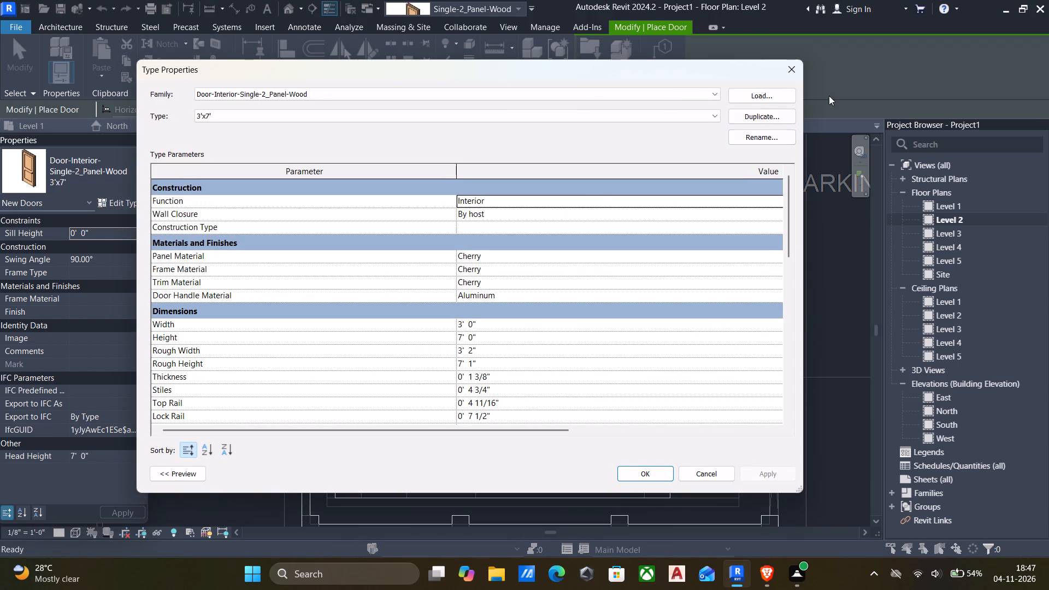
left_click(756, 117)
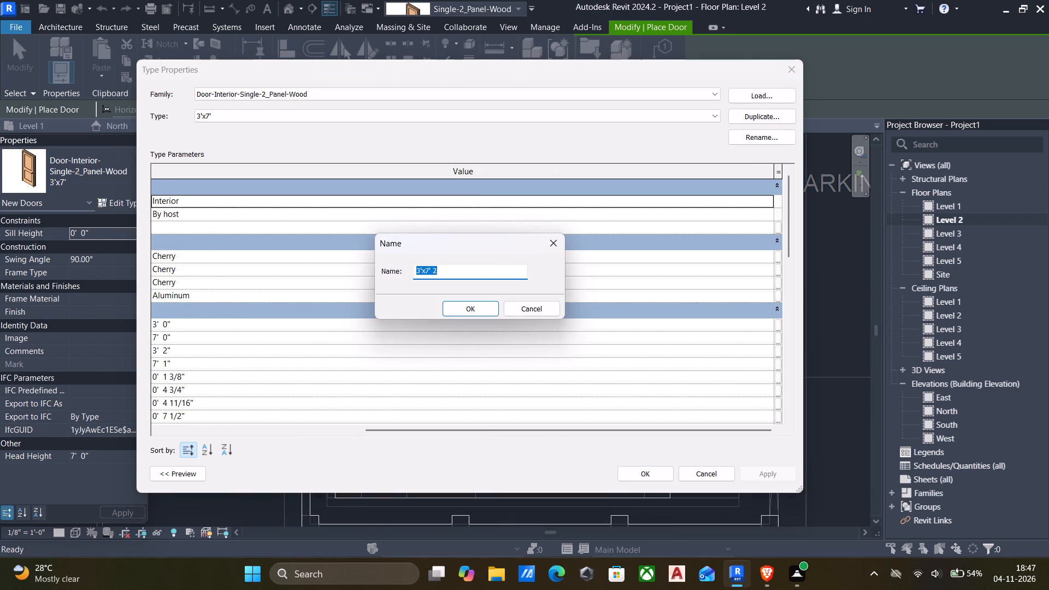
key("BackSpace")
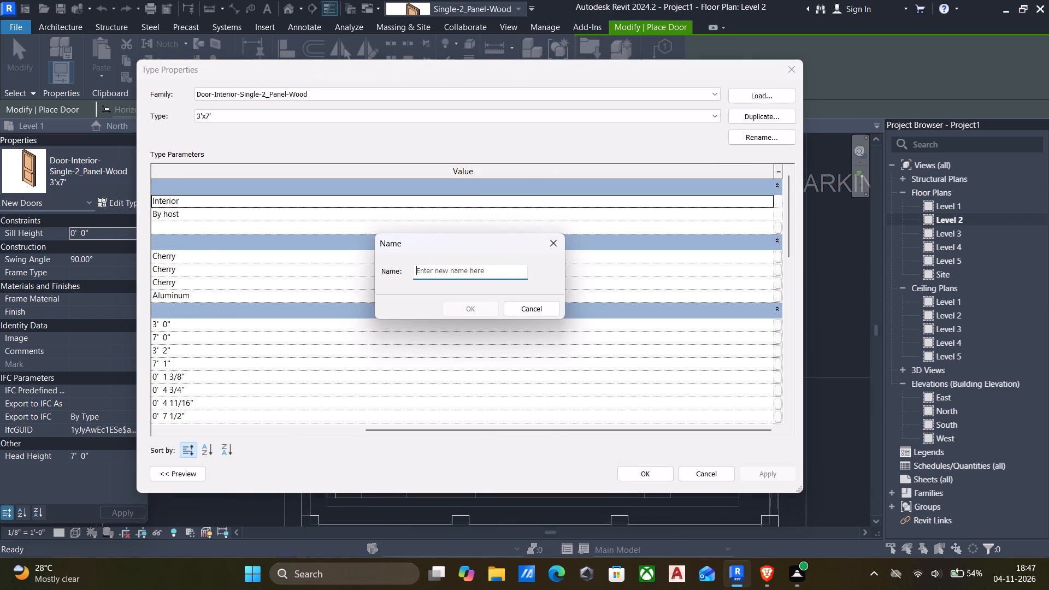
key("4")
key("apostrophe")
key("x")
type("7'")
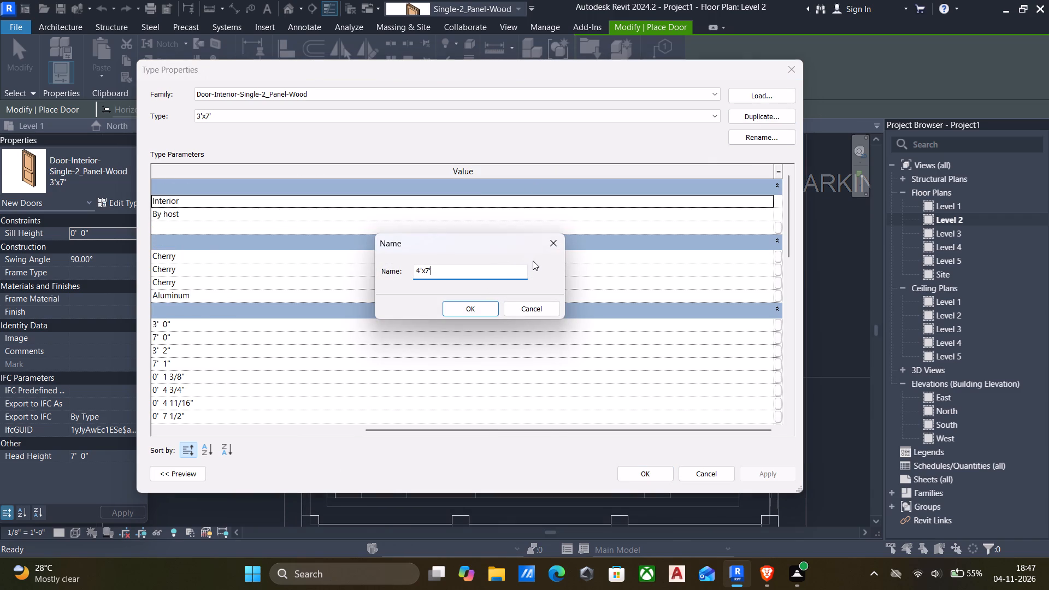
left_click(468, 307)
left_click(188, 326)
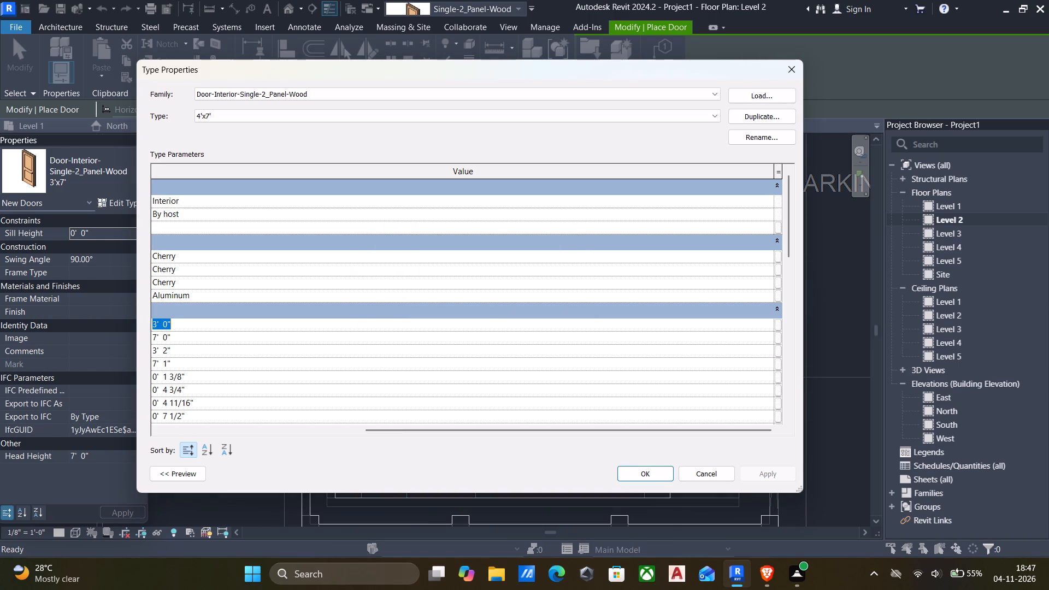
key("4")
key("apostrophe")
key("Return")
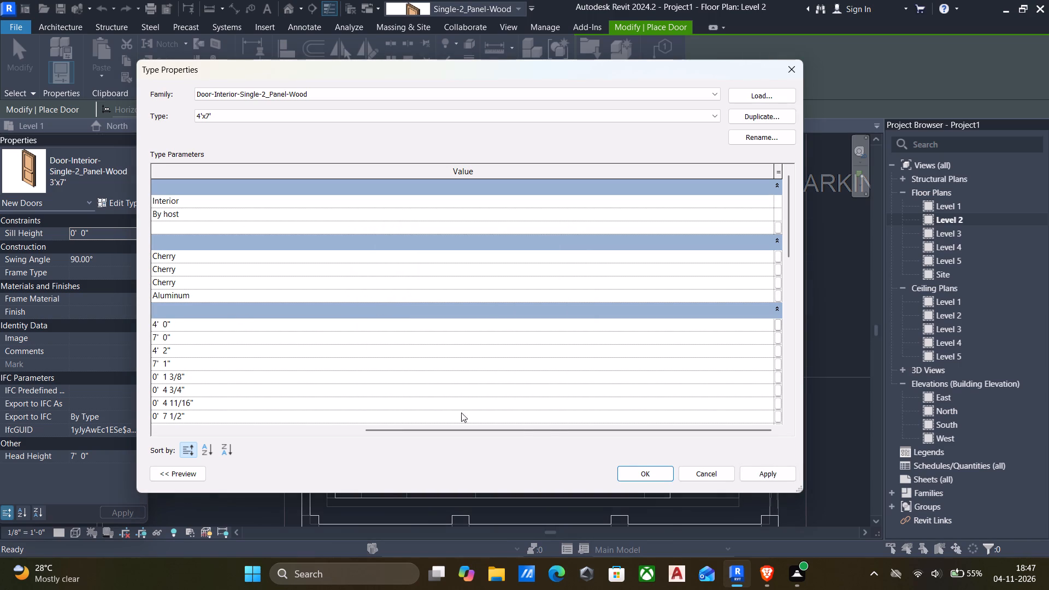
left_click(767, 470)
left_click(659, 472)
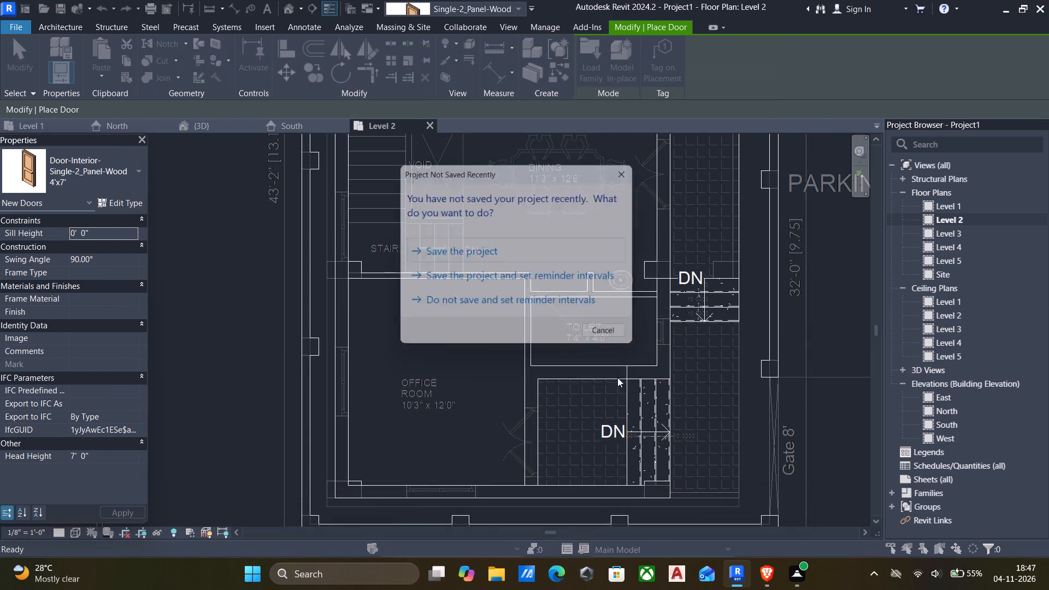
left_click(617, 342)
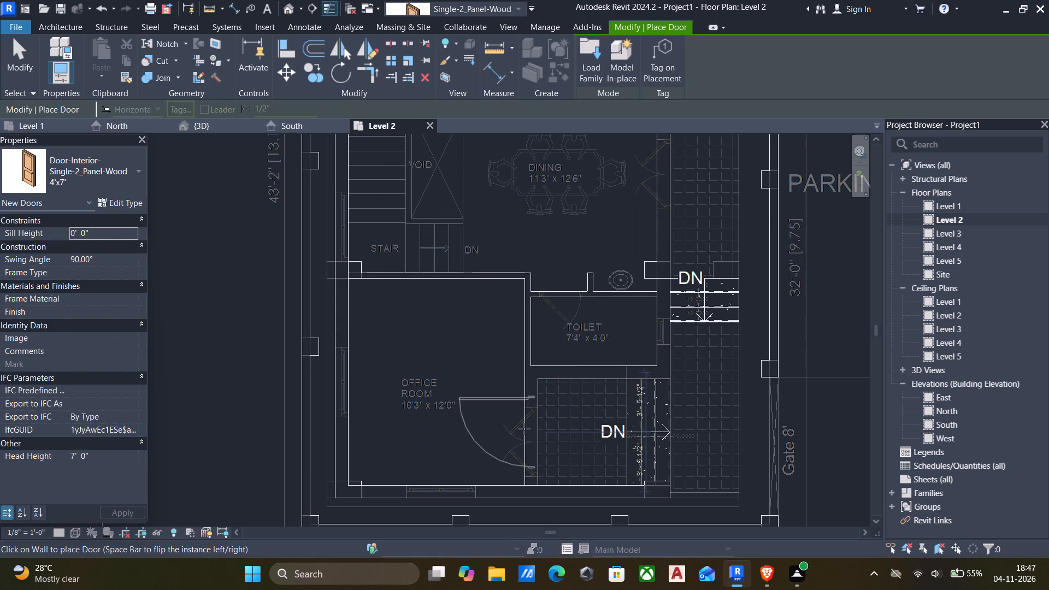
key("Escape")
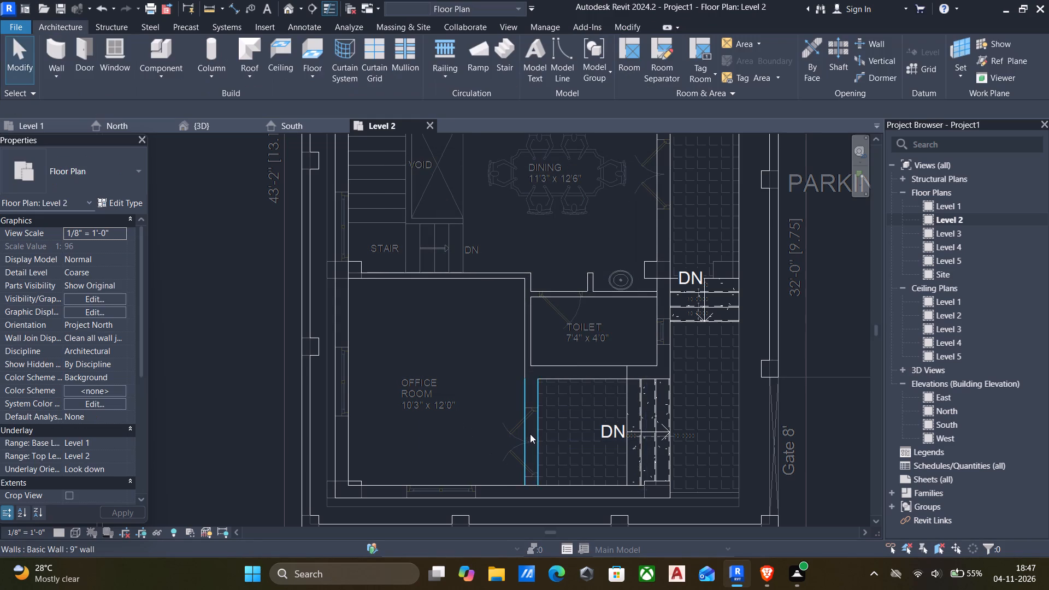
Load the Door-Interior-Double-Pocket-2_Panel-Wood family from the Residential folder with its 72" x 84" type.
scroll(531, 434, "down", 6)
scroll(531, 430, "up", 1)
type("dr")
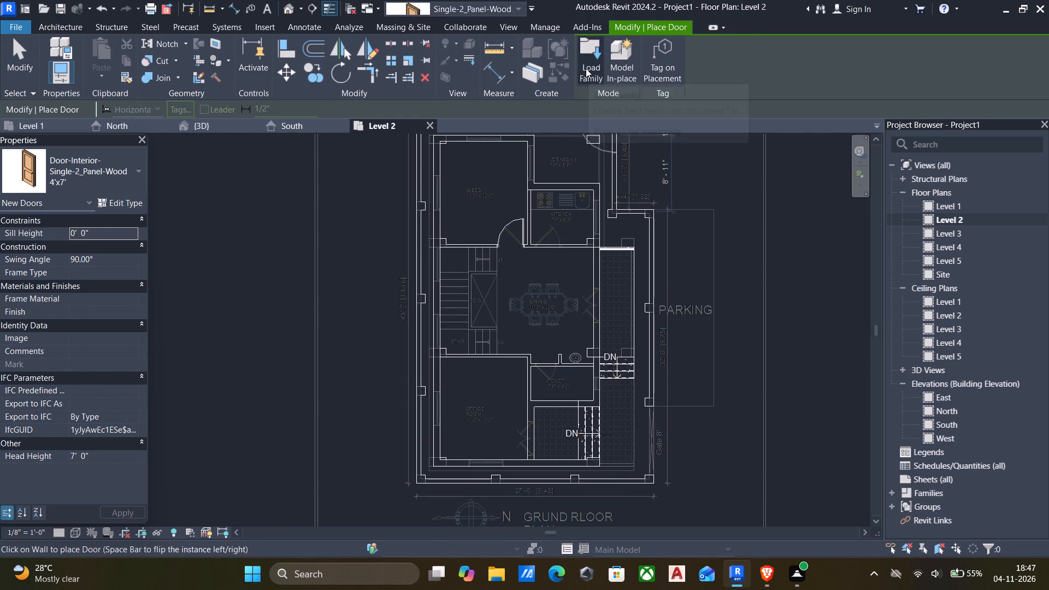
left_click(586, 68)
left_click(463, 210)
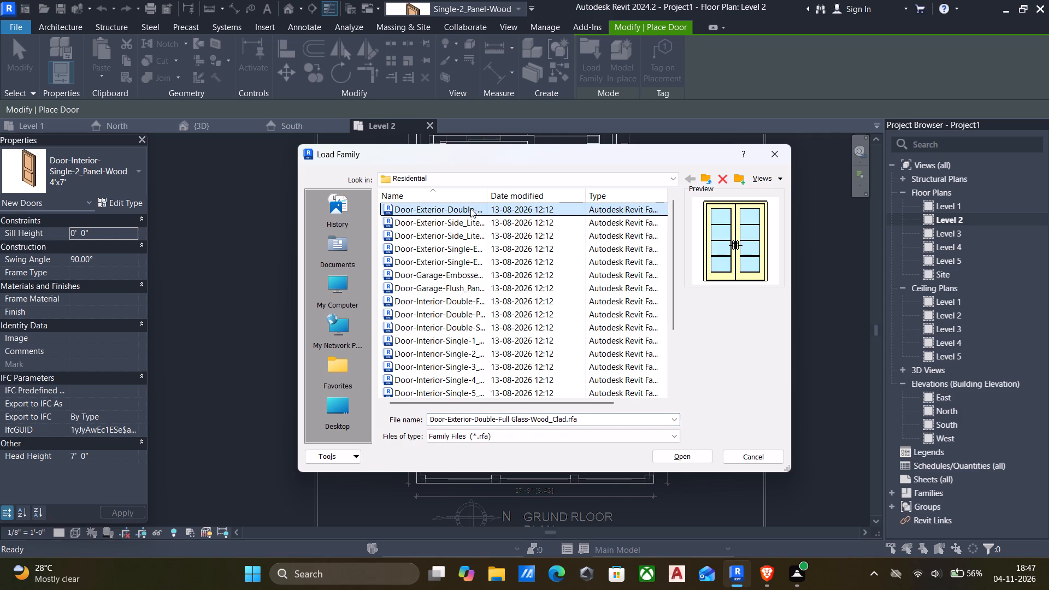
key("Down")
key("Down")
key("Down")
key("Down")
key("Down")
key("Down")
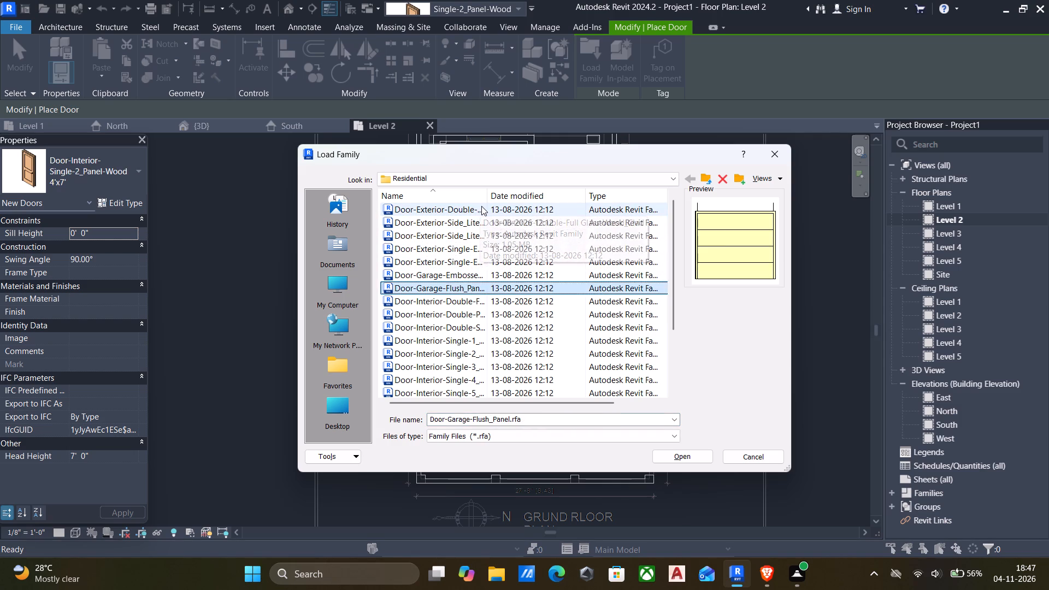
key("Down")
key("Down")
key("Down")
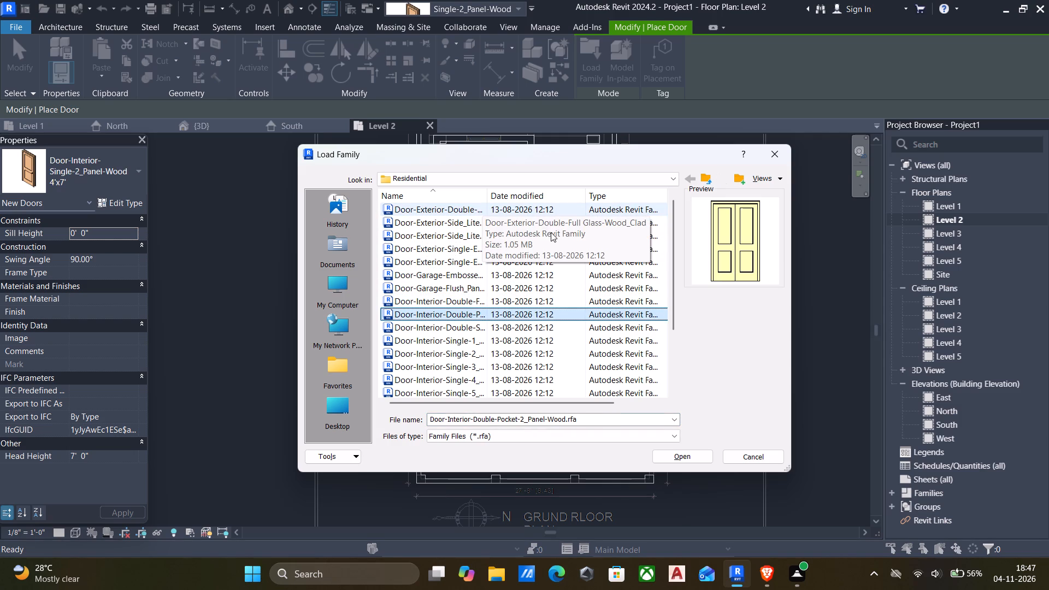
key("Up")
left_click(673, 453)
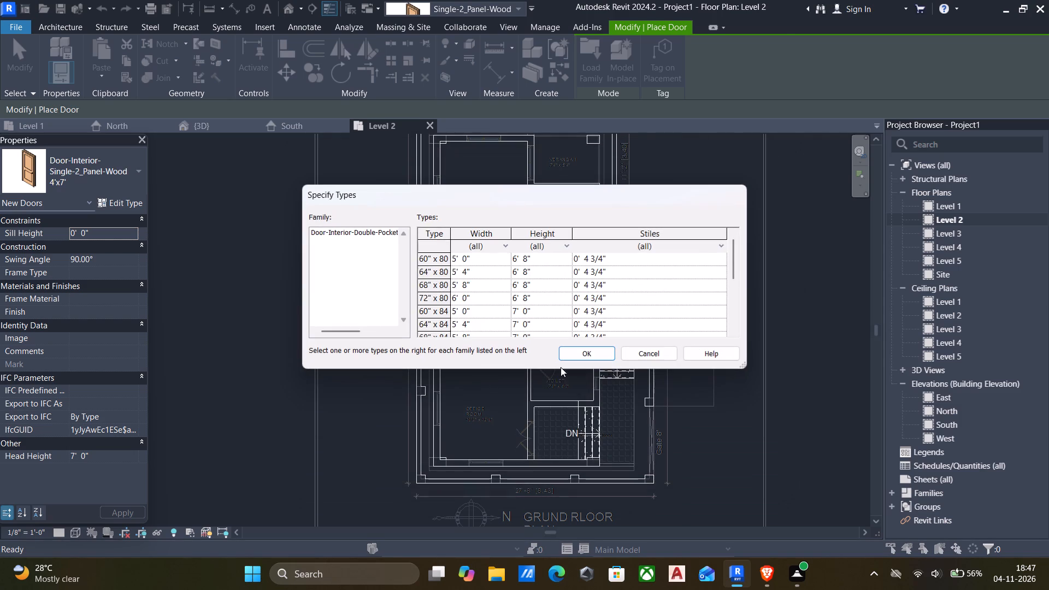
scroll(482, 294, "down", 6)
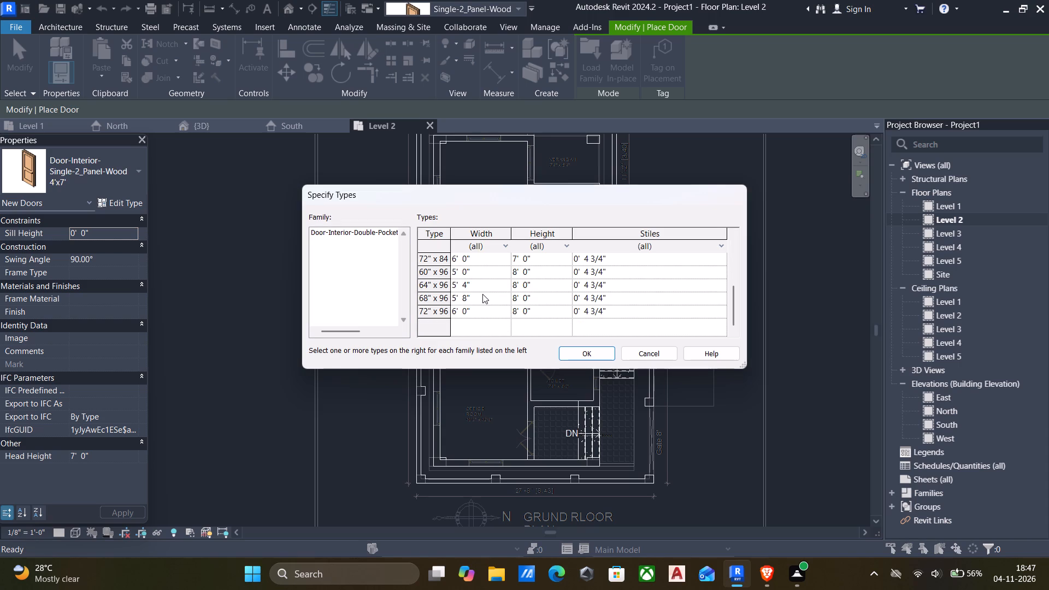
left_click(520, 259)
left_click(584, 359)
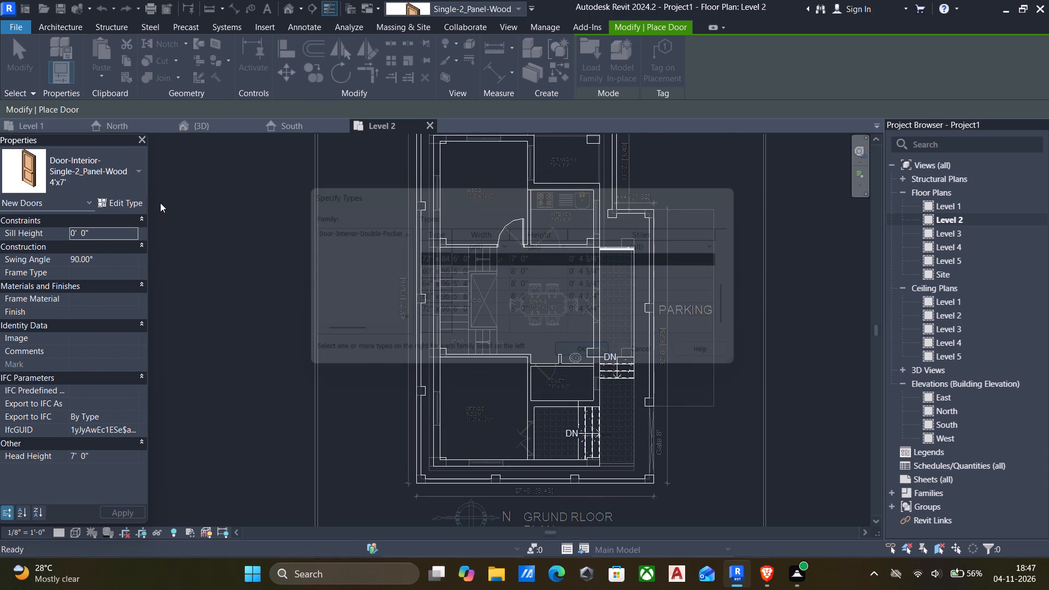
Duplicate the loaded double pocket door's 72" x 84" type as 4'x7' and set its width to 4'.
left_click(119, 199)
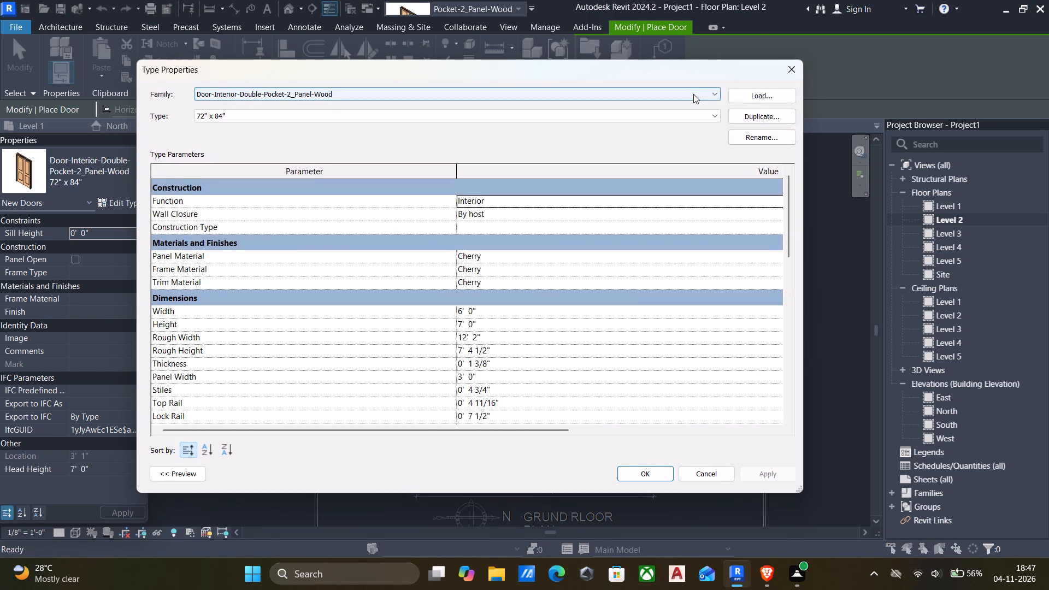
left_click(756, 115)
key("backslash")
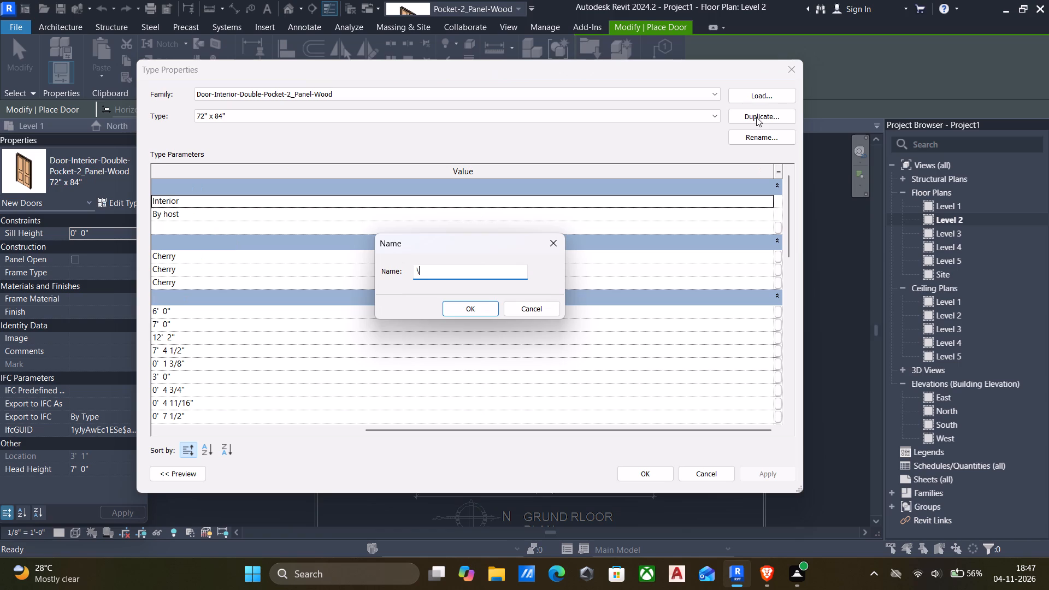
key("BackSpace")
type("4'x7'")
left_click(486, 303)
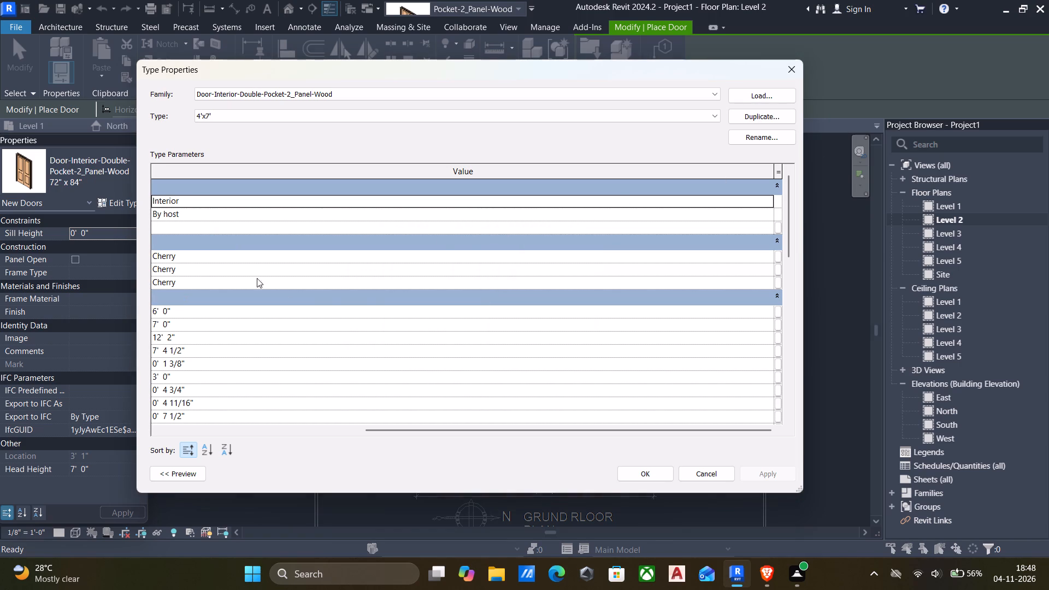
left_click(183, 309)
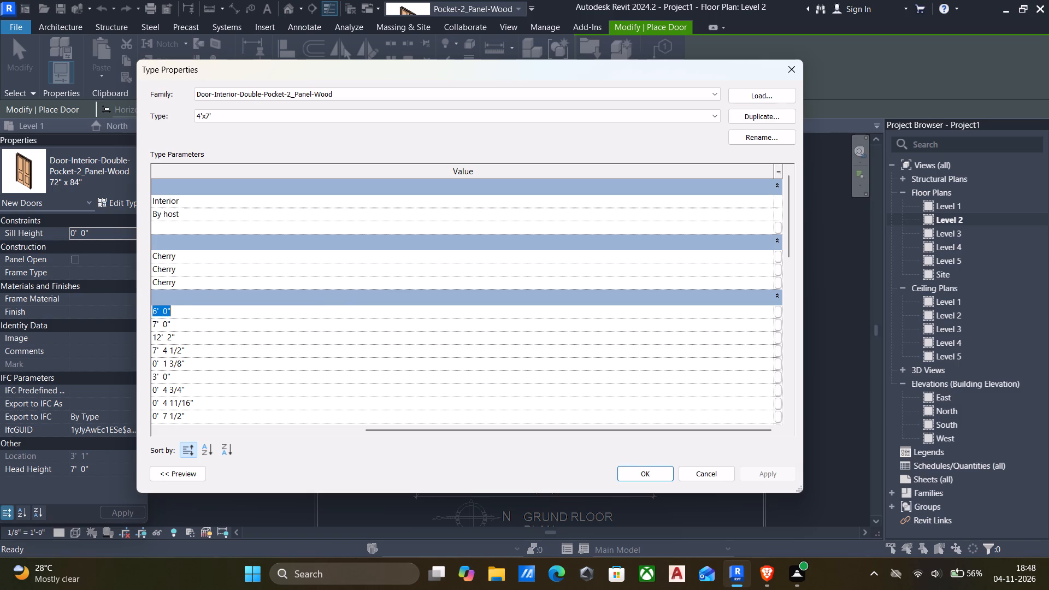
key("4")
key("apostrophe")
key("Return")
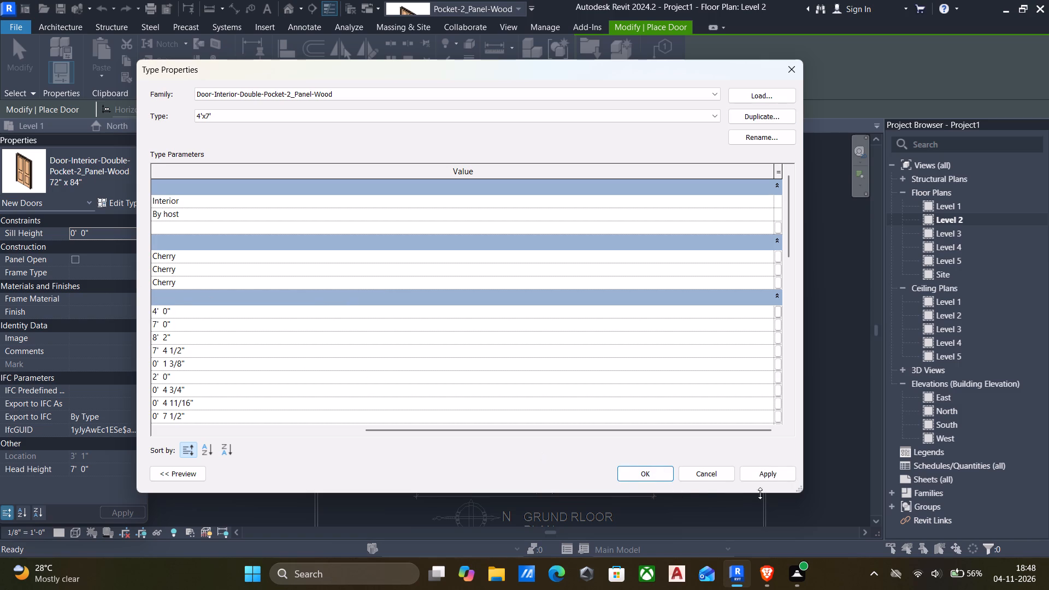
left_click(763, 475)
left_click(639, 472)
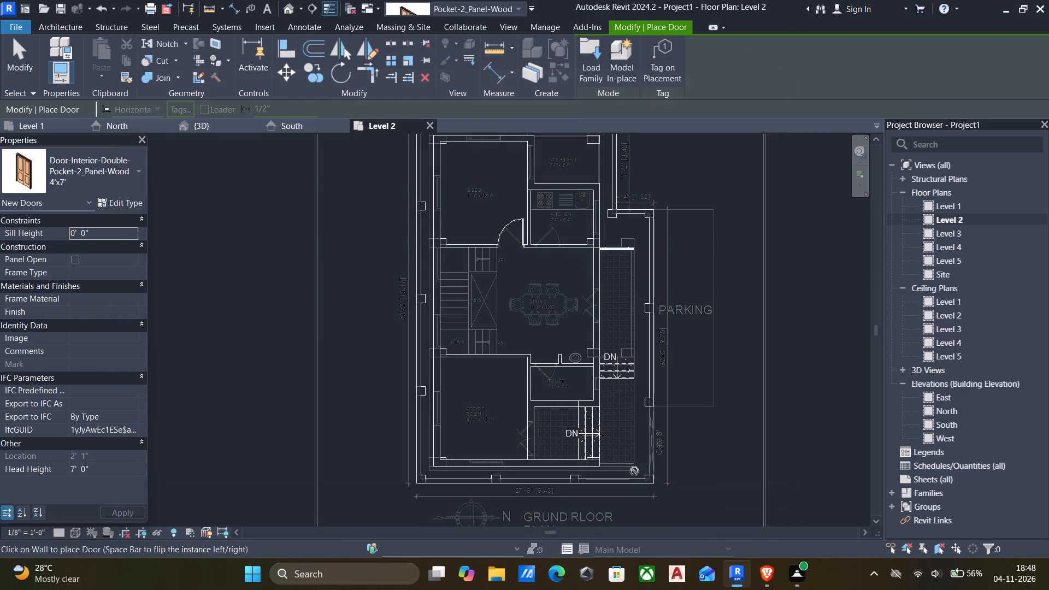
Examine the previews of the door families in the Residential folder for another door to load.
scroll(587, 379, "up", 5)
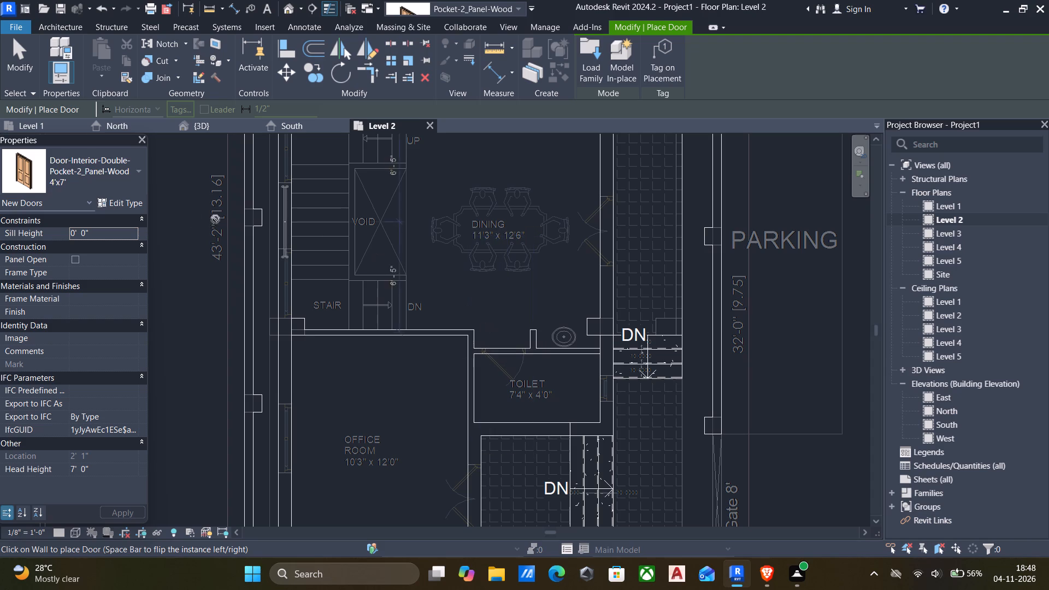
left_click(583, 48)
left_click(435, 206)
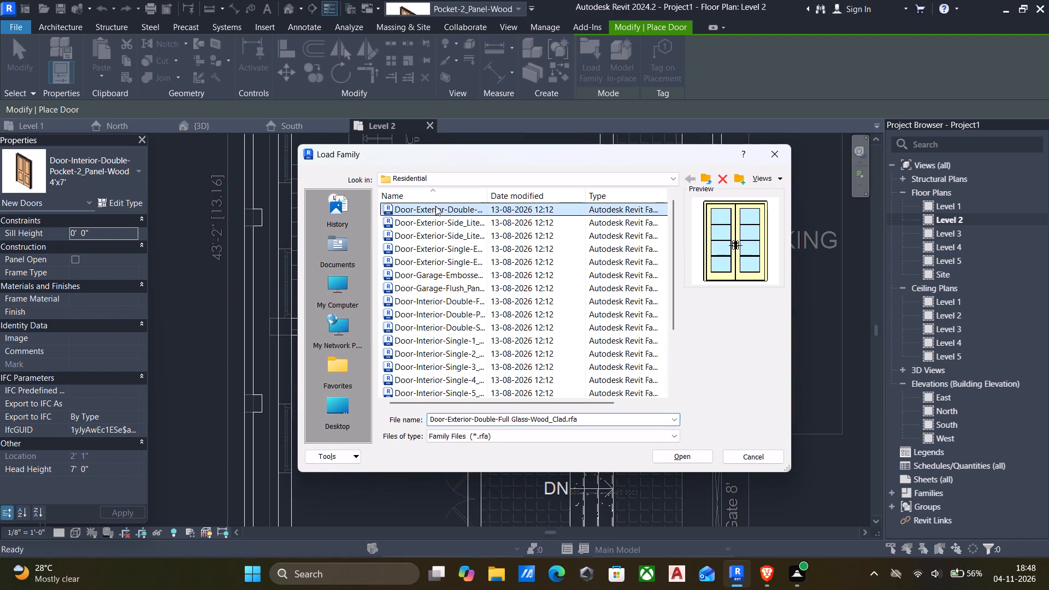
key("Down")
key("Down")
key("Down")
key("Down")
key("Down")
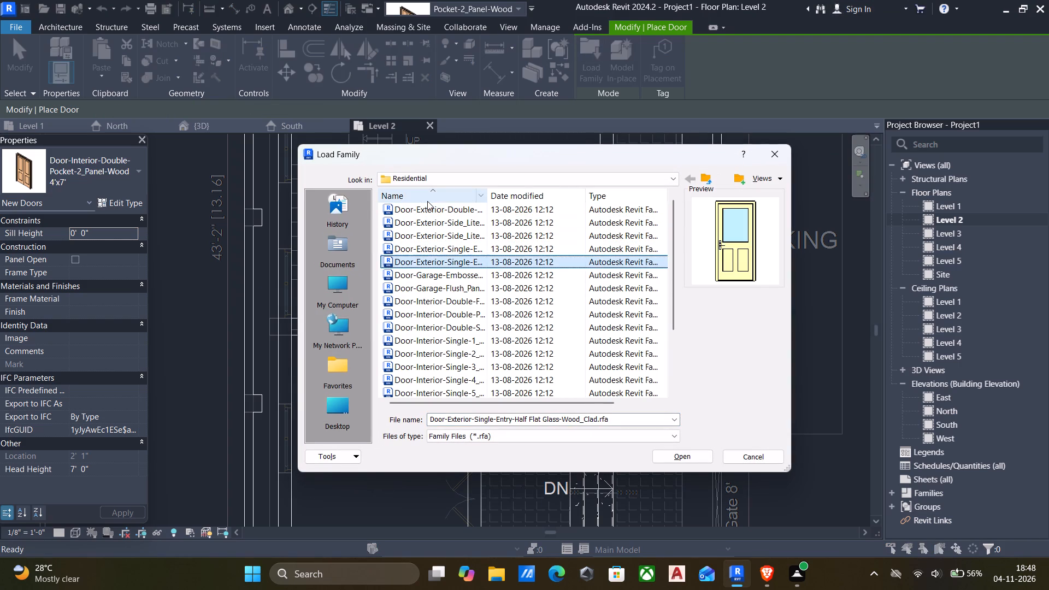
key("Down")
key("Down")
key("Down")
key("Down")
key("Down")
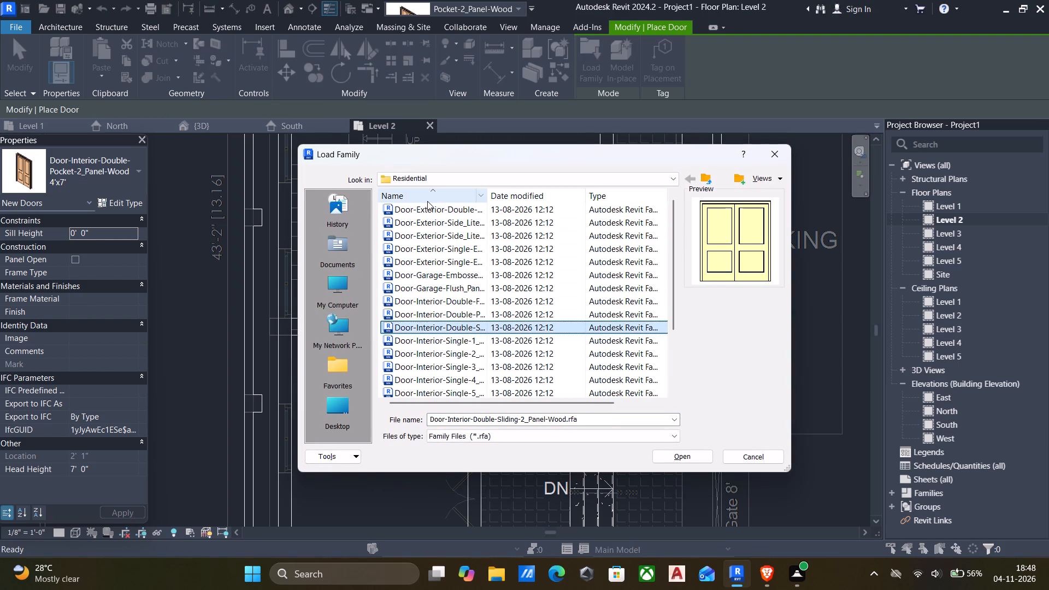
key("Down")
key("Down")
key("Down")
key("Down")
key("Down")
key("Down")
key("Down")
key("Down")
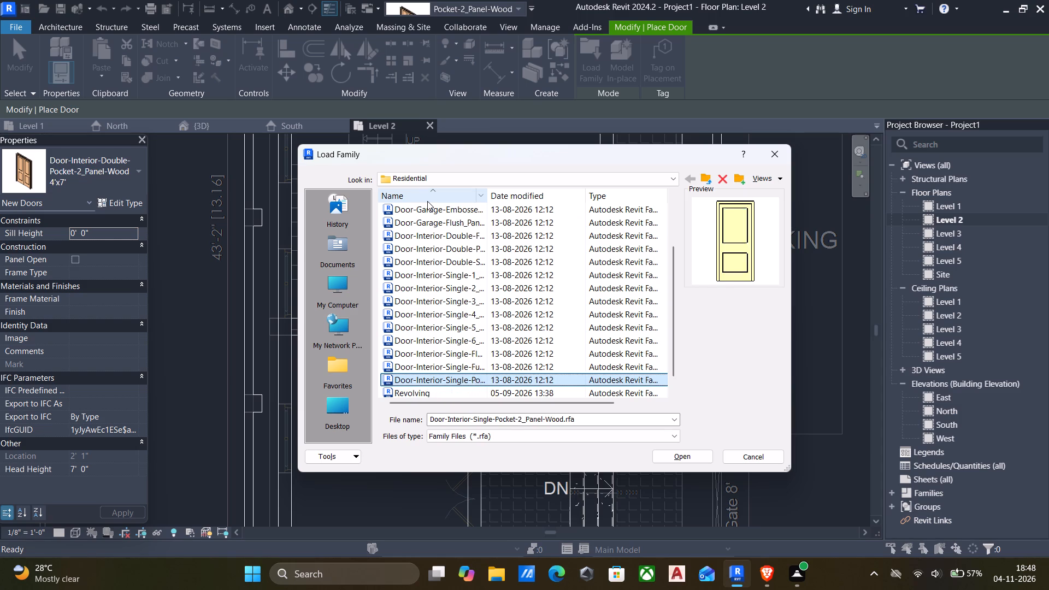
key("Down")
key("Down")
key("Up")
key("Up")
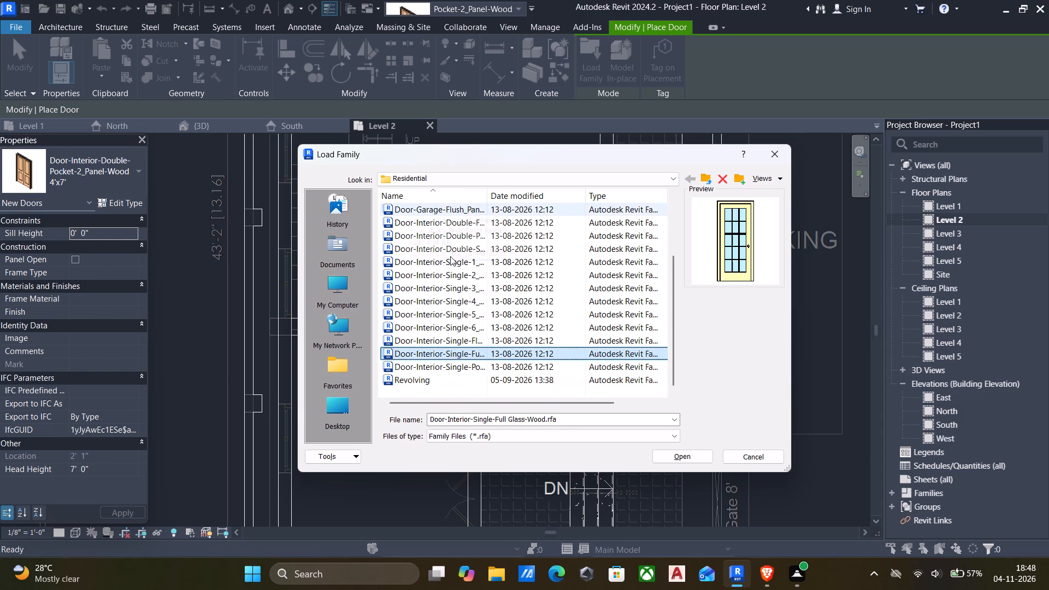
Examine the door families in the parent Doors folder and the contents of its Hardware subfolder.
left_click(700, 182)
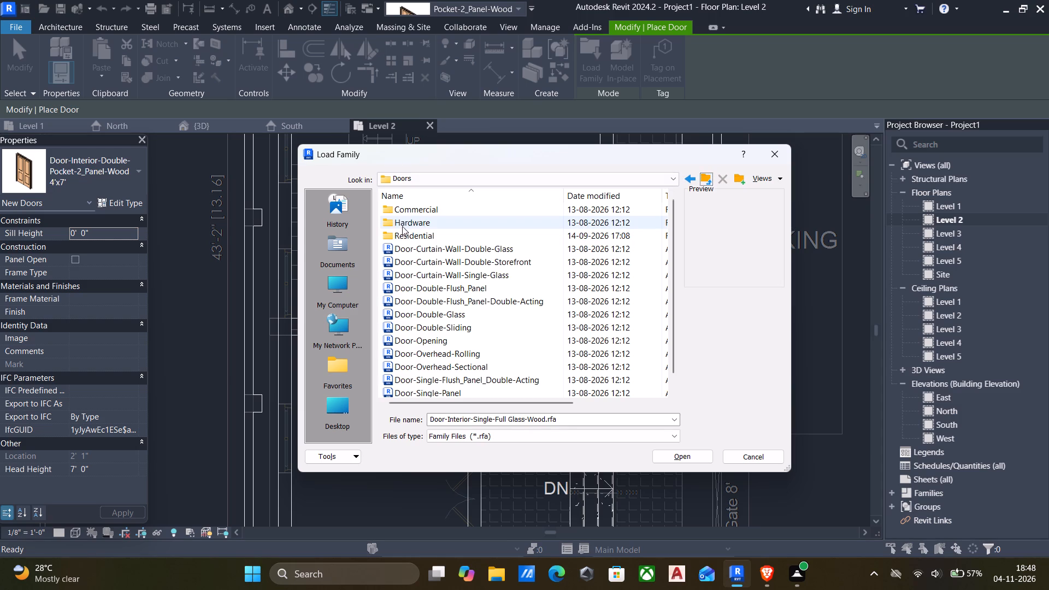
left_click(408, 249)
key("Down")
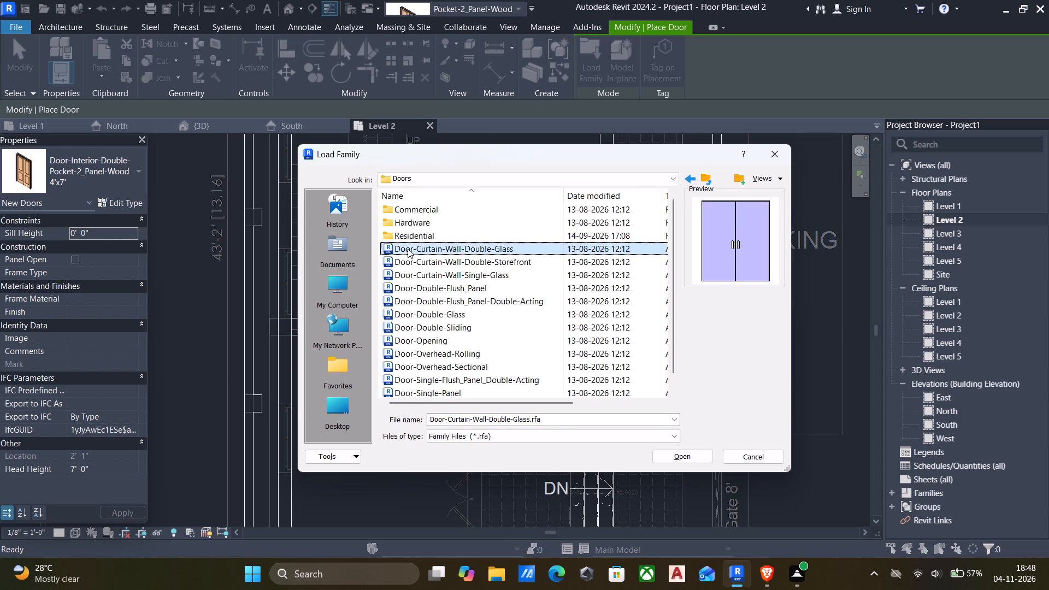
key("Down")
key("Down")
key("Down")
key("Down")
key("Down")
key("Down")
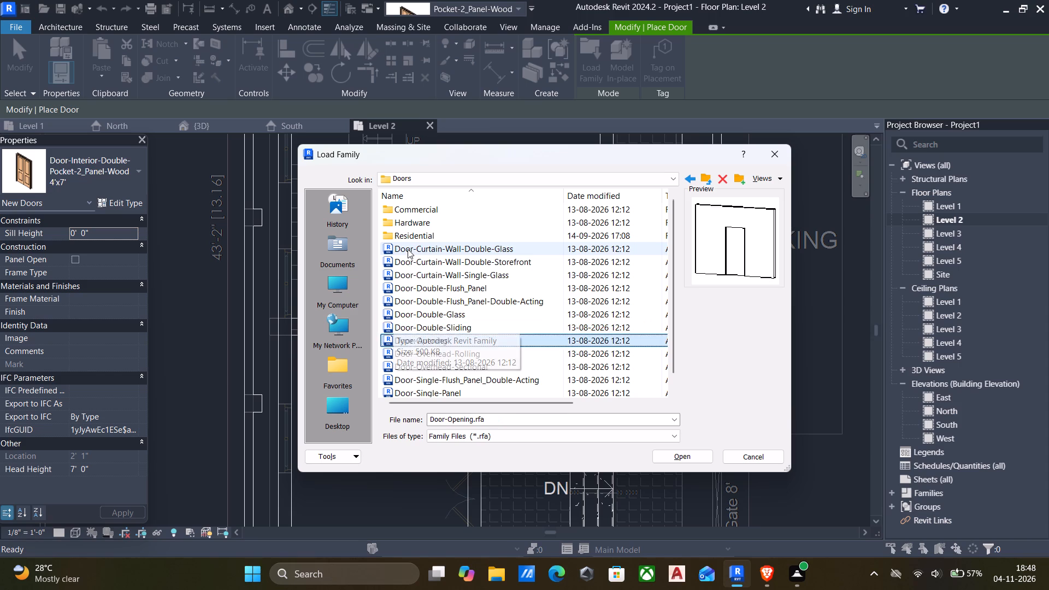
key("Down")
key("Down")
key("Down")
key("Down")
key("Down")
key("Down")
key("Down")
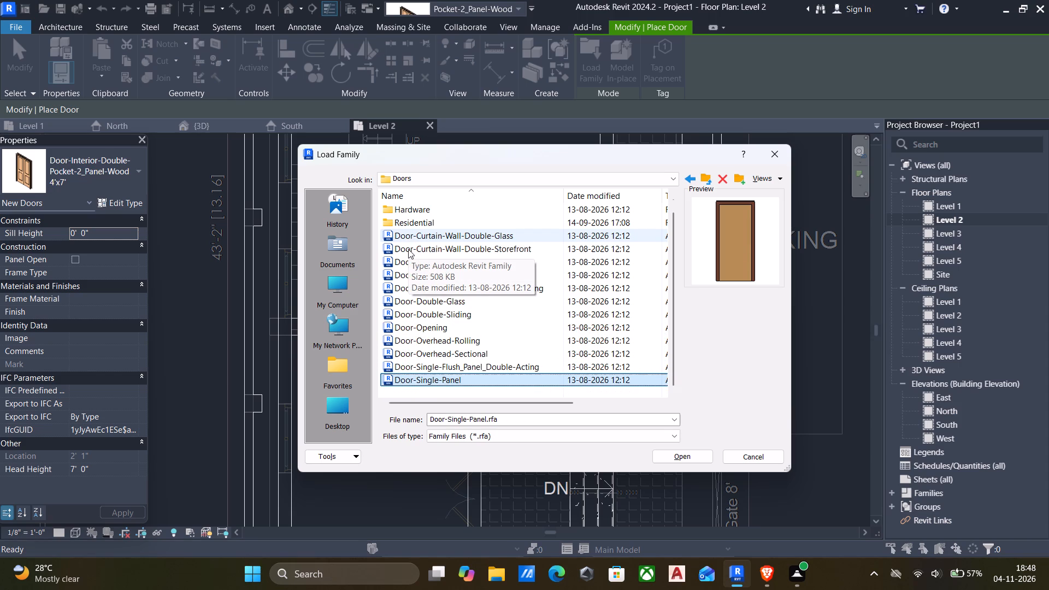
double_click(401, 211)
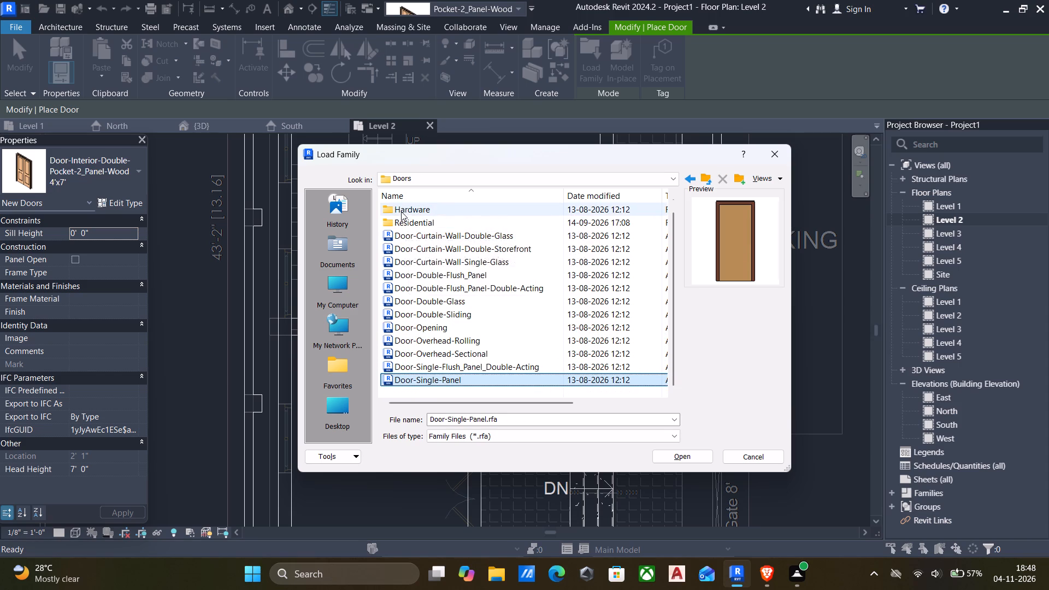
left_click(411, 212)
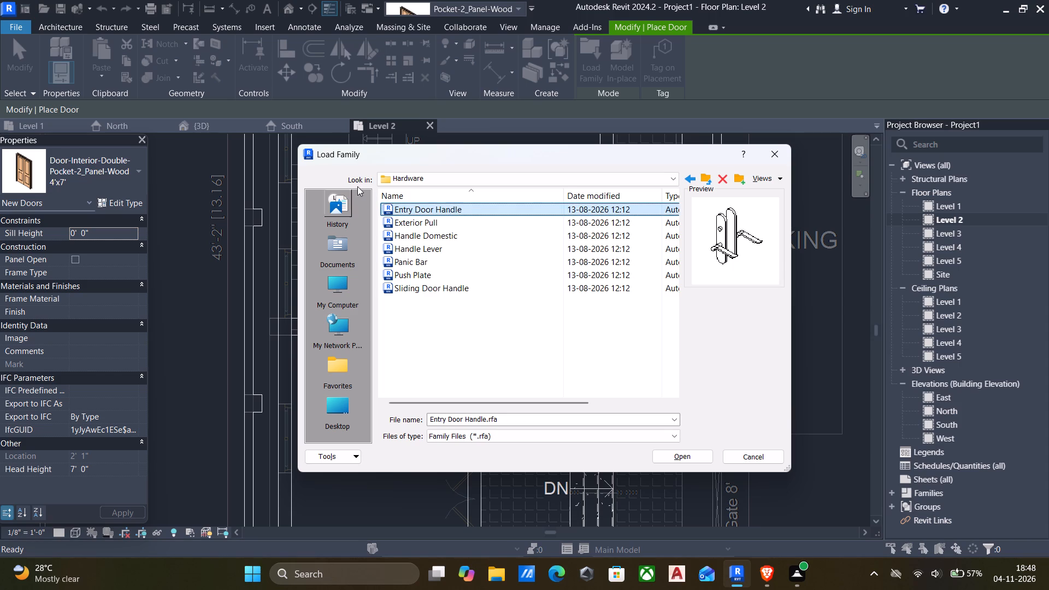
left_click(691, 181)
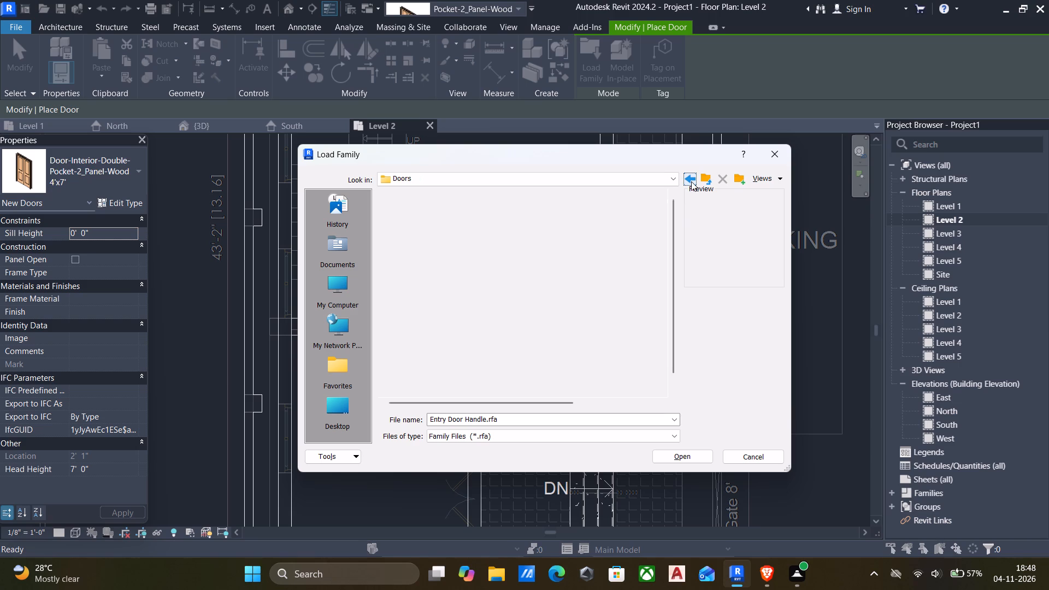
double_click(407, 225)
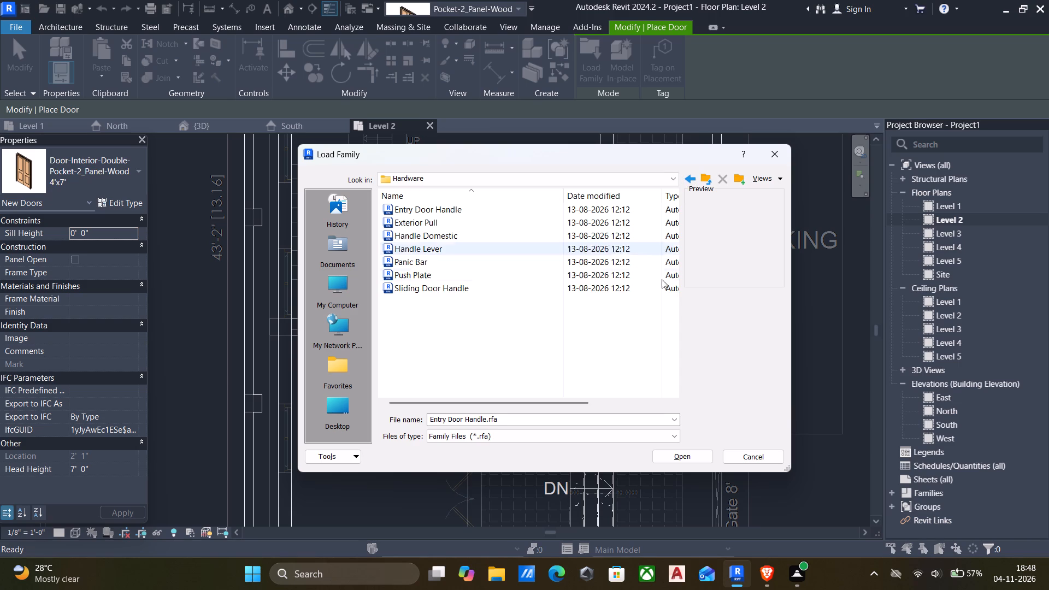
left_click(693, 181)
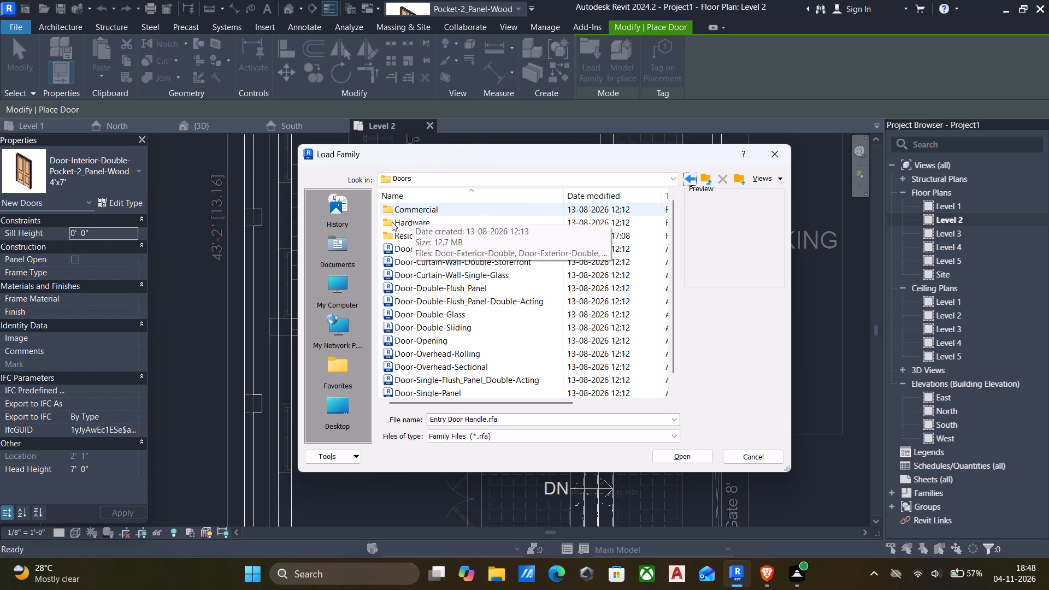
double_click(392, 222)
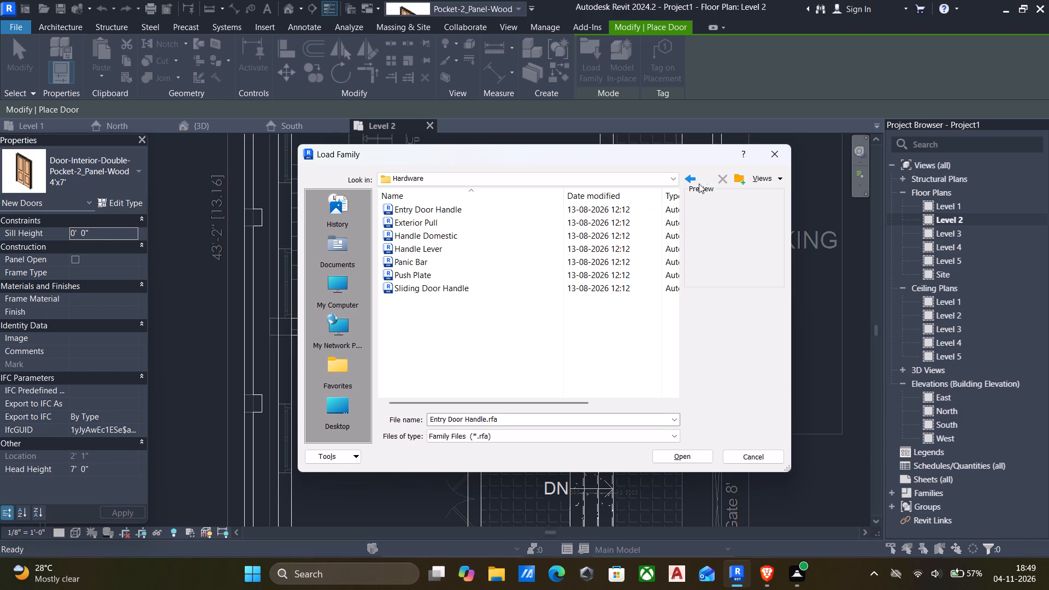
left_click(685, 182)
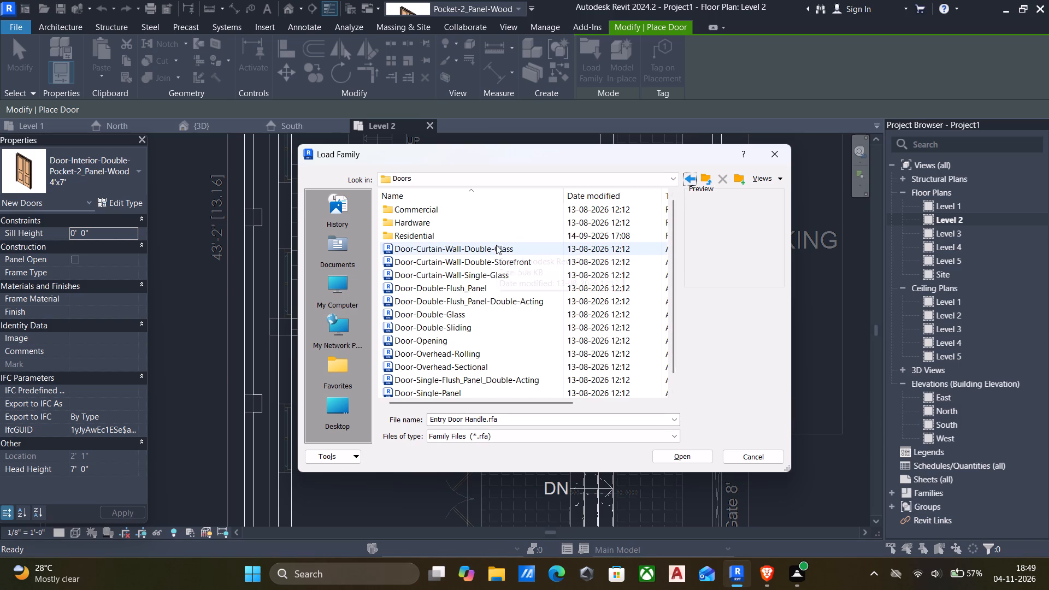
Load the Door-Interior-Double-Full Glass-Wood family from the Residential folder with its 68" x 96" type.
double_click(388, 235)
left_click(404, 211)
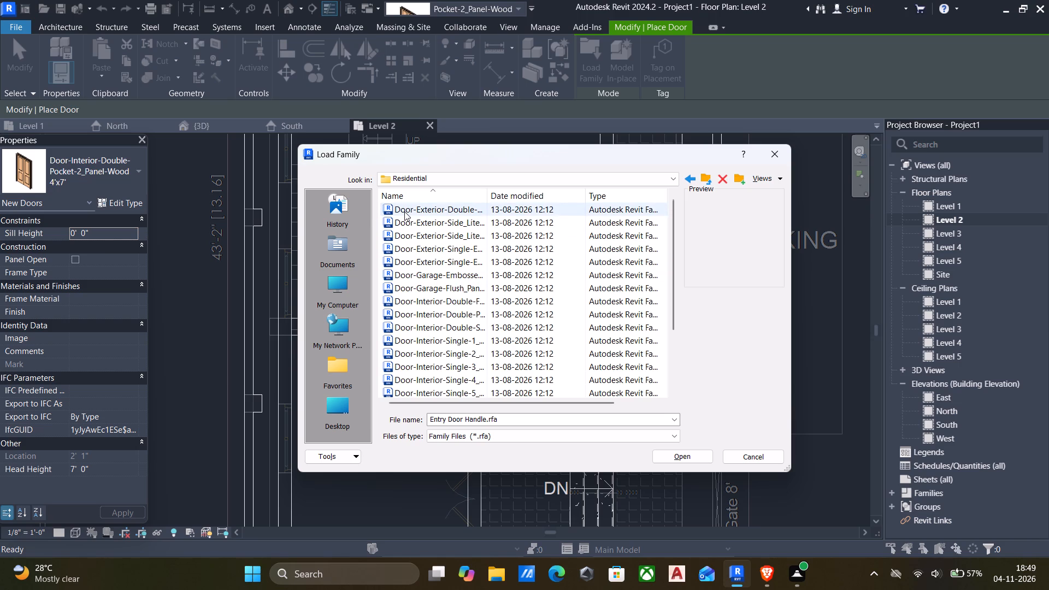
key("Down")
key("Down")
key("Down")
key("Down")
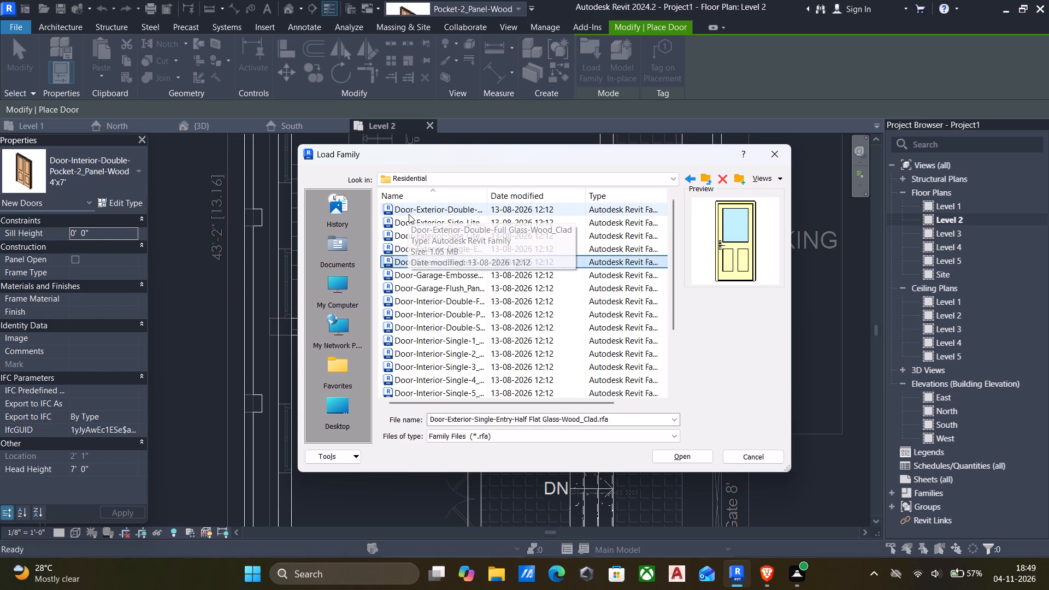
key("Down")
key("Down")
key("Down")
key("Down")
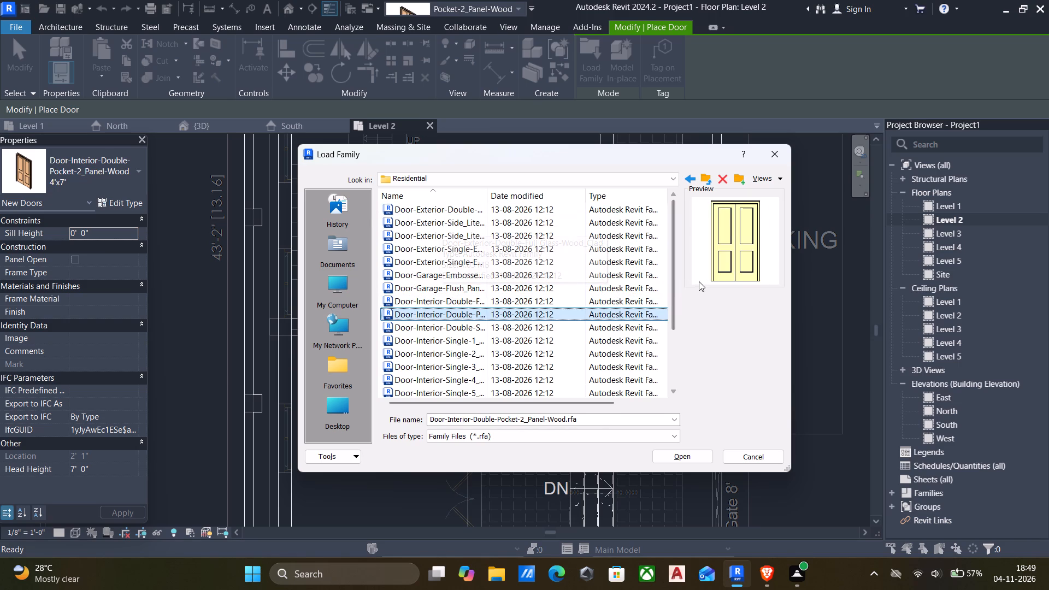
key("Up")
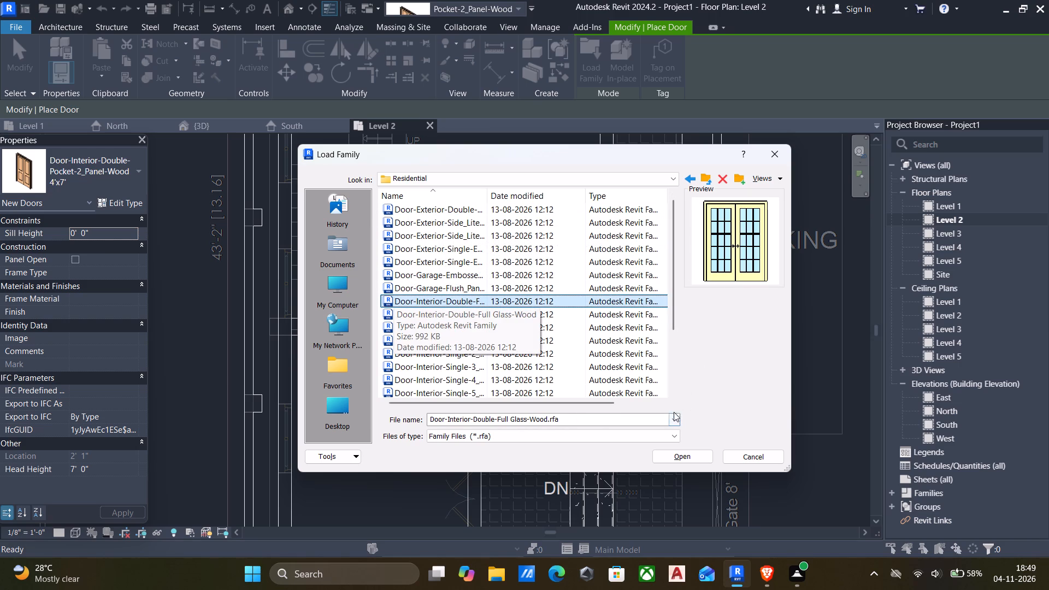
scroll(537, 340, "down", 13)
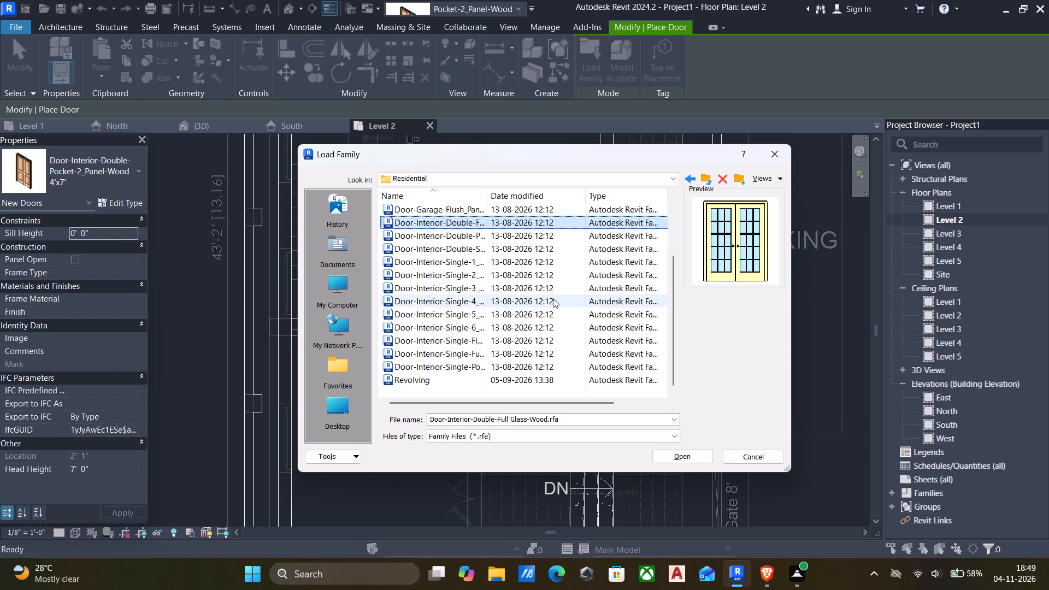
left_click(676, 455)
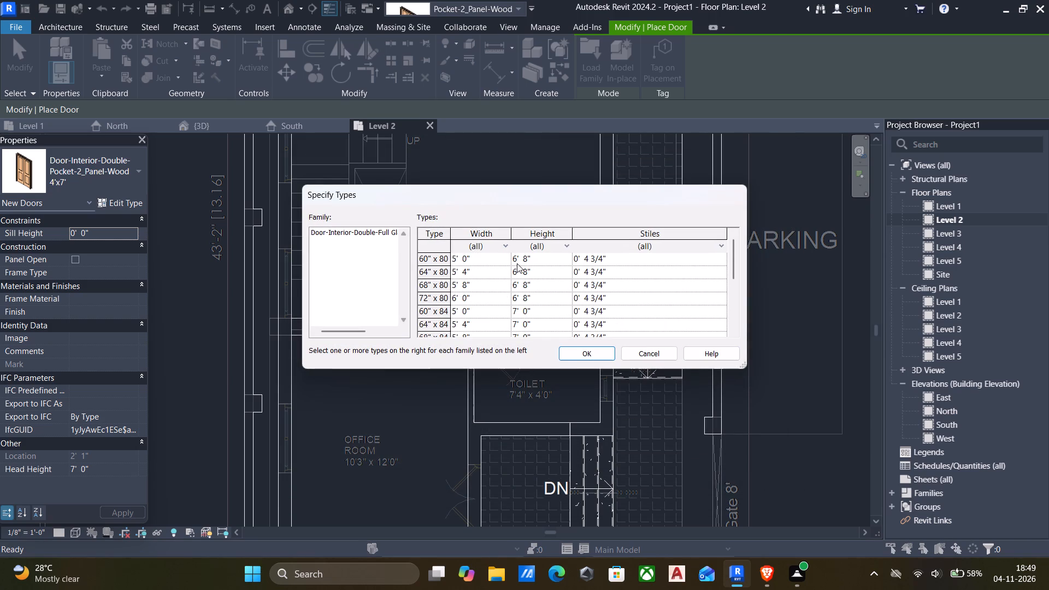
scroll(493, 312, "down", 7)
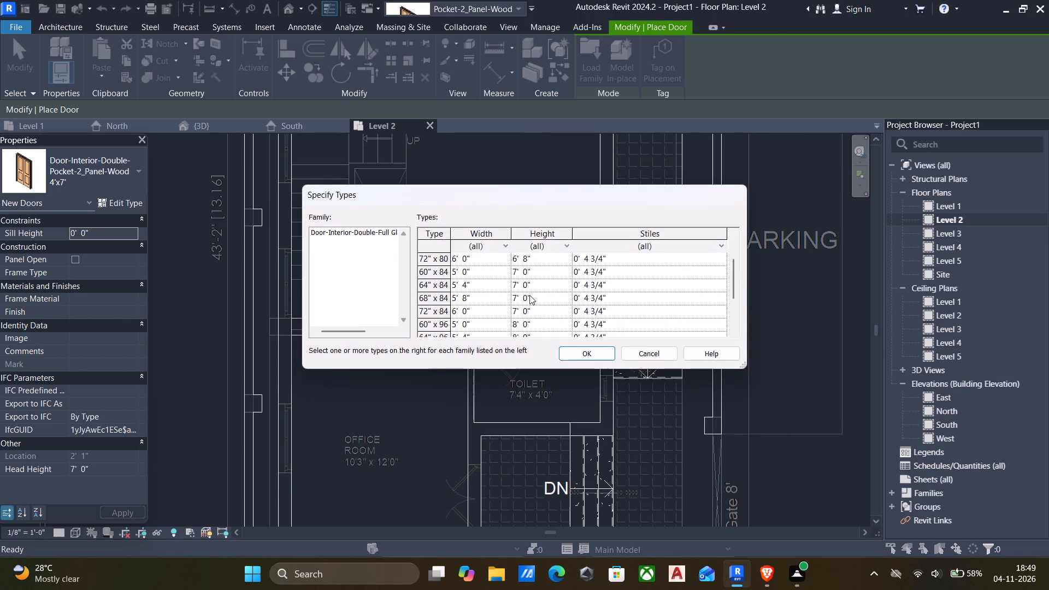
left_click(529, 295)
left_click(592, 349)
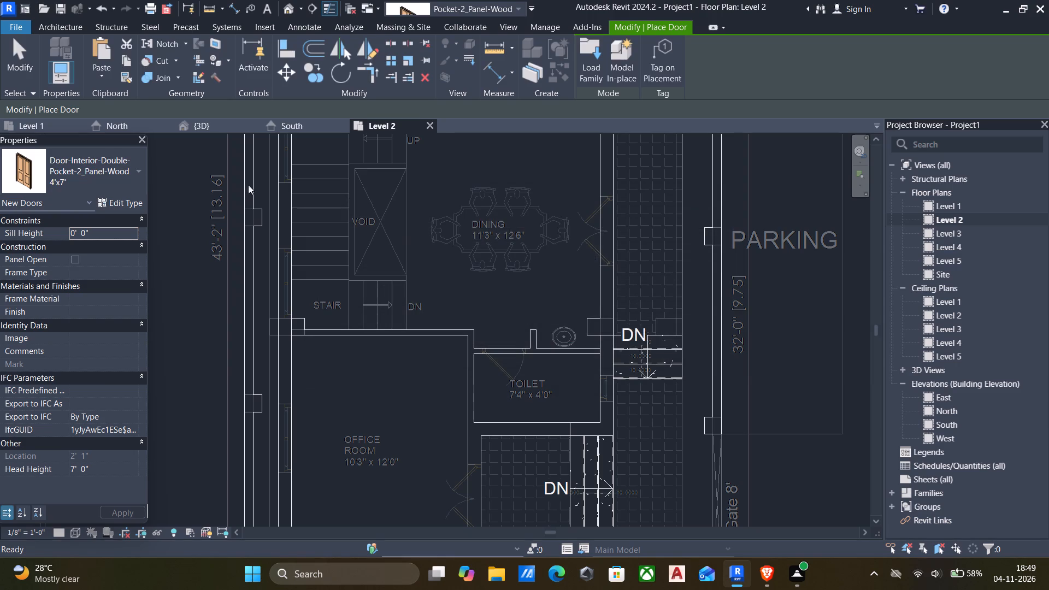
Duplicate the loaded double glass door's 68" x 96" type as 4' x8' and set its width to 4'.
left_click(121, 199)
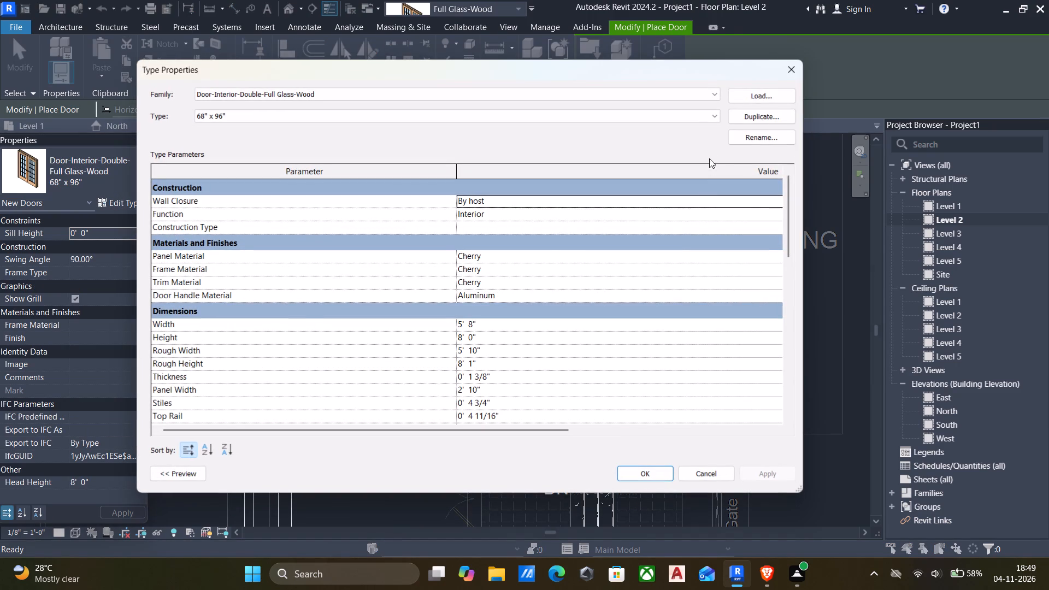
left_click(744, 118)
key("BackSpace")
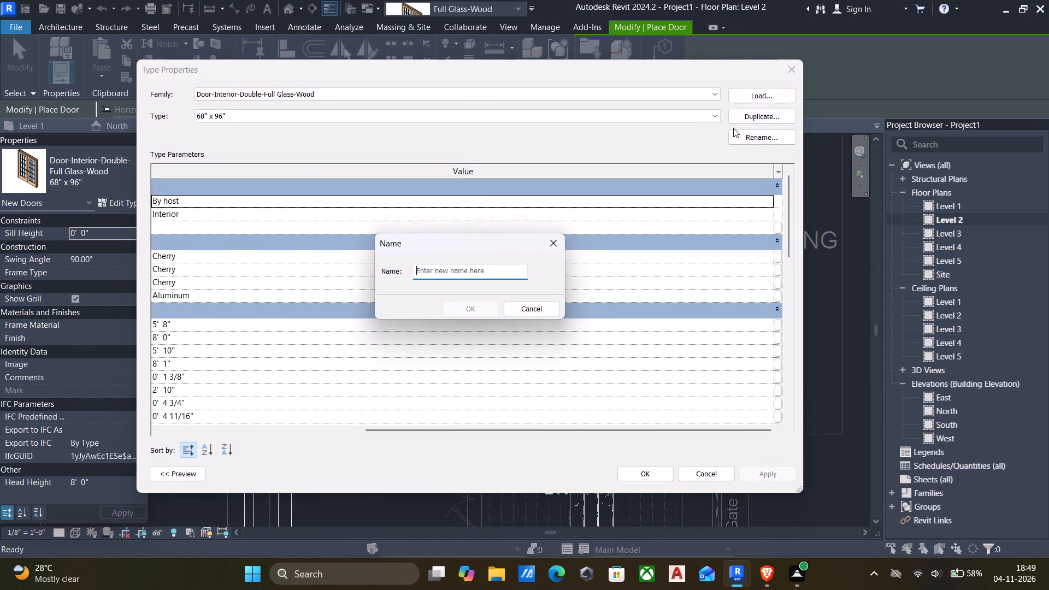
key("4")
key("apostrophe")
key("space")
type("x8'")
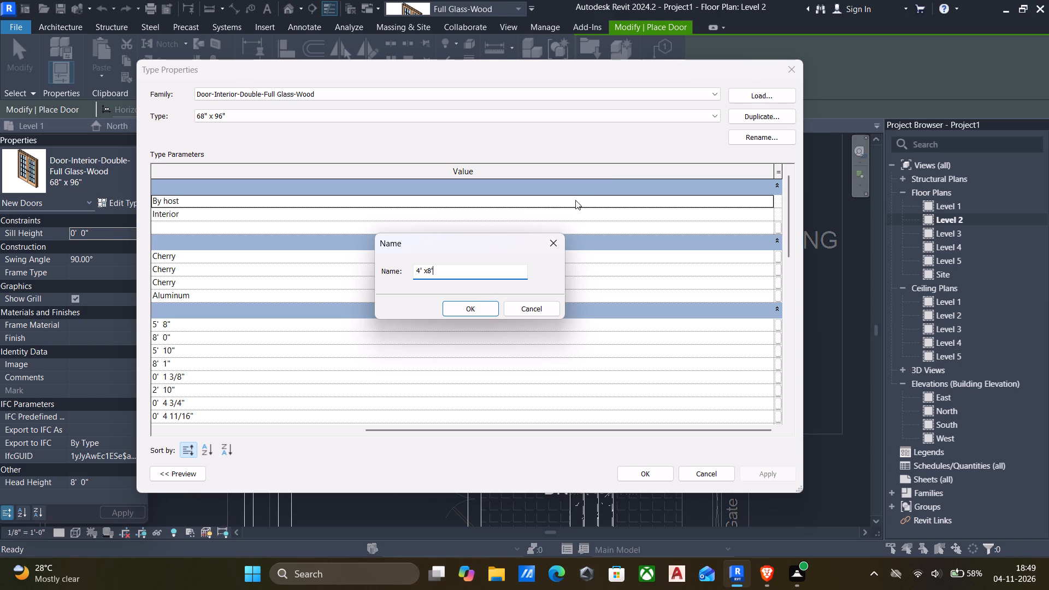
left_click(472, 302)
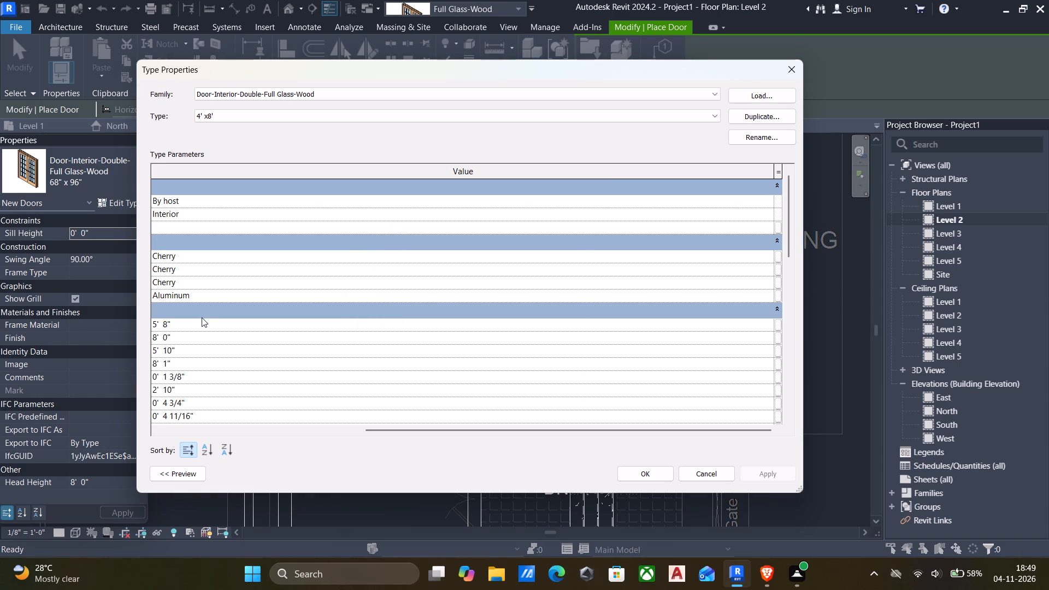
left_click(202, 321)
key("4")
key("apostrophe")
key("Return")
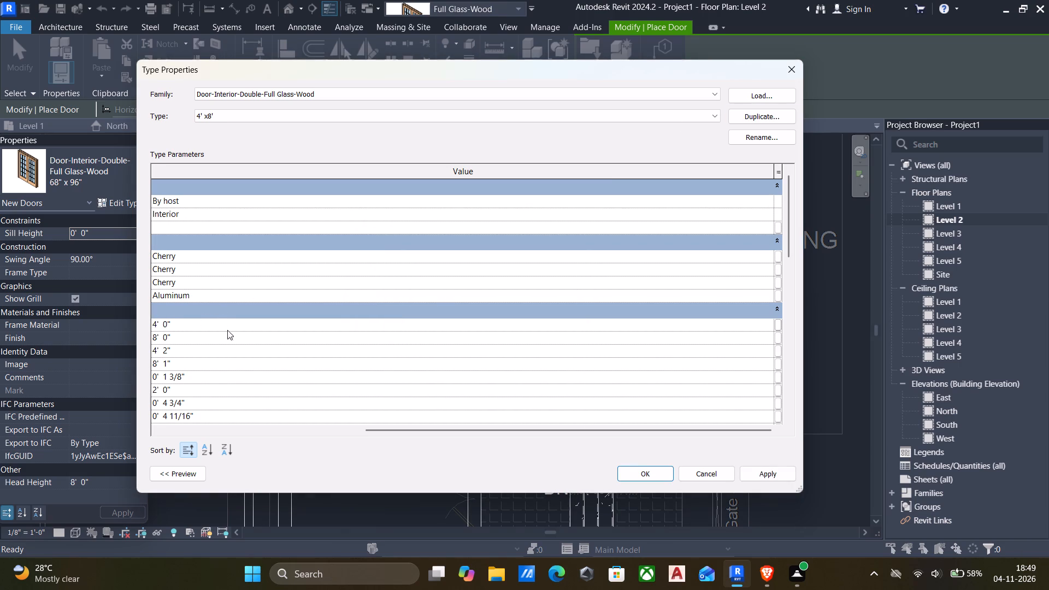
left_click(755, 474)
left_click(661, 474)
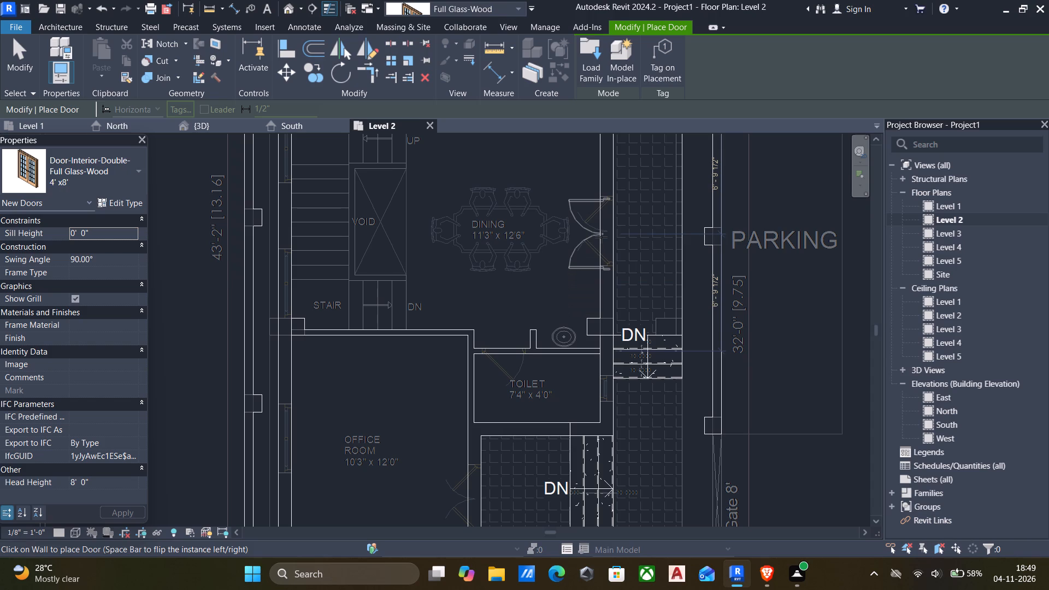
Place the 4' x8' double glass door in the dining room's opening beside the parking side and in the office room's entrance opening.
scroll(602, 234, "up", 5)
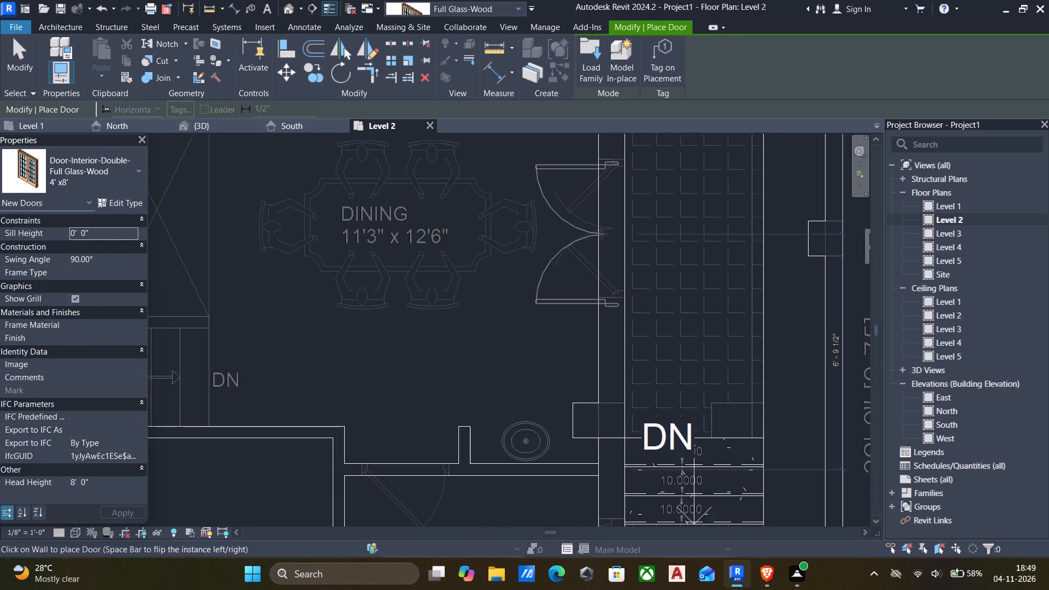
left_click(602, 234)
scroll(595, 248, "down", 7)
scroll(563, 300, "down", 4)
middle_click_drag(563, 302, 630, 299)
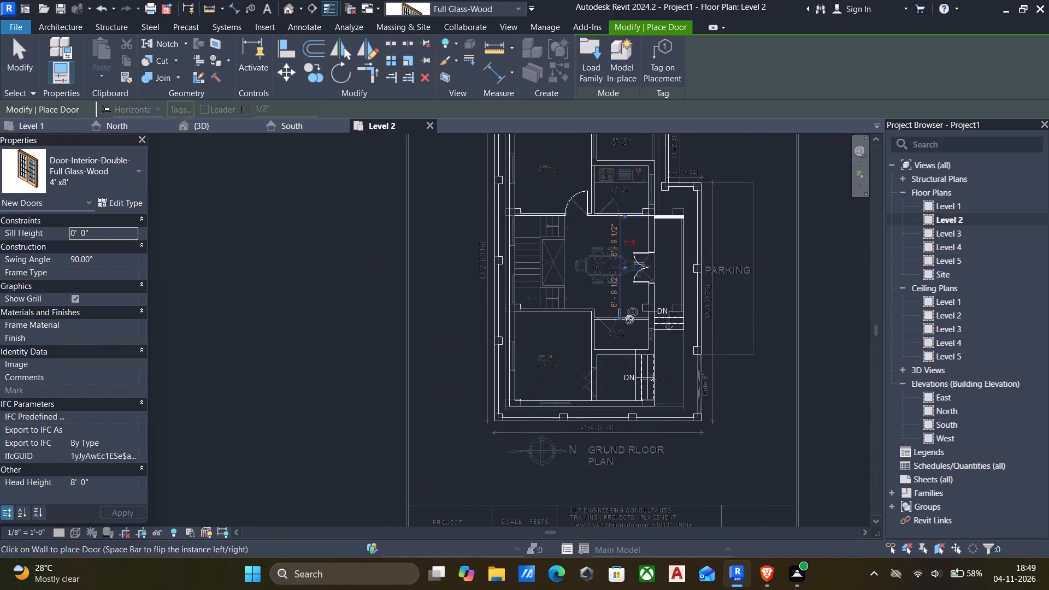
scroll(602, 365, "up", 10)
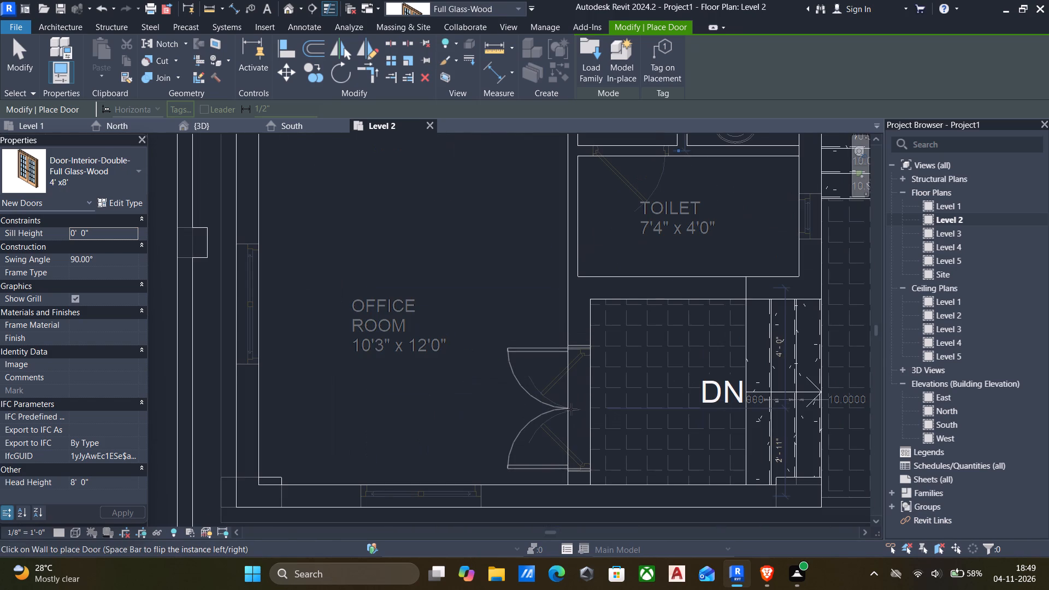
left_click(571, 409)
scroll(574, 406, "down", 11)
middle_click_drag(607, 395, 547, 405)
scroll(592, 321, "up", 4)
scroll(568, 320, "down", 3)
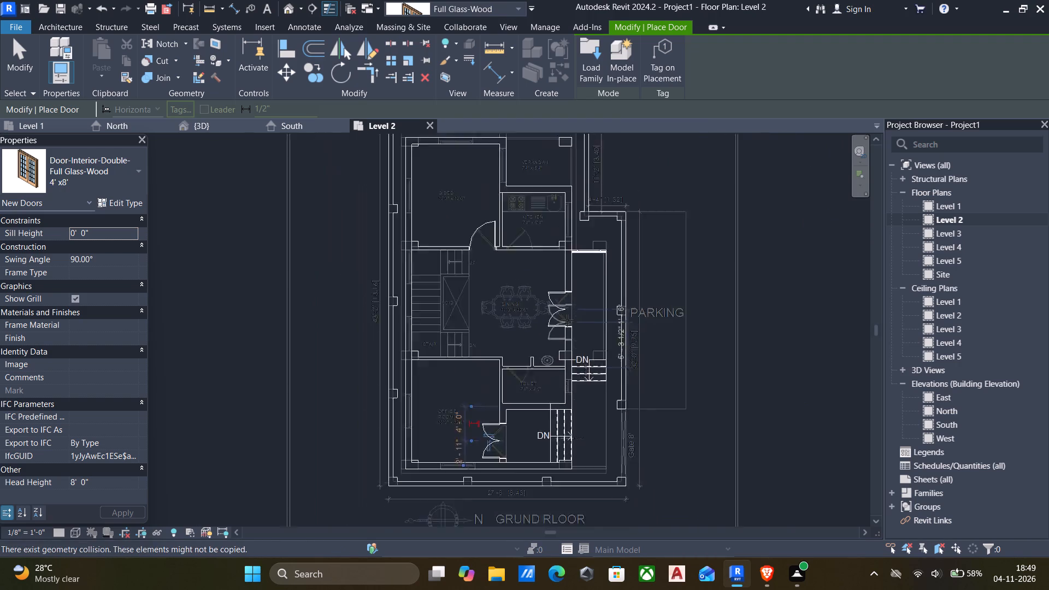
scroll(567, 320, "down", 2)
middle_click_drag(567, 321, 588, 323)
scroll(581, 318, "up", 6)
key("Escape")
scroll(582, 297, "up", 3)
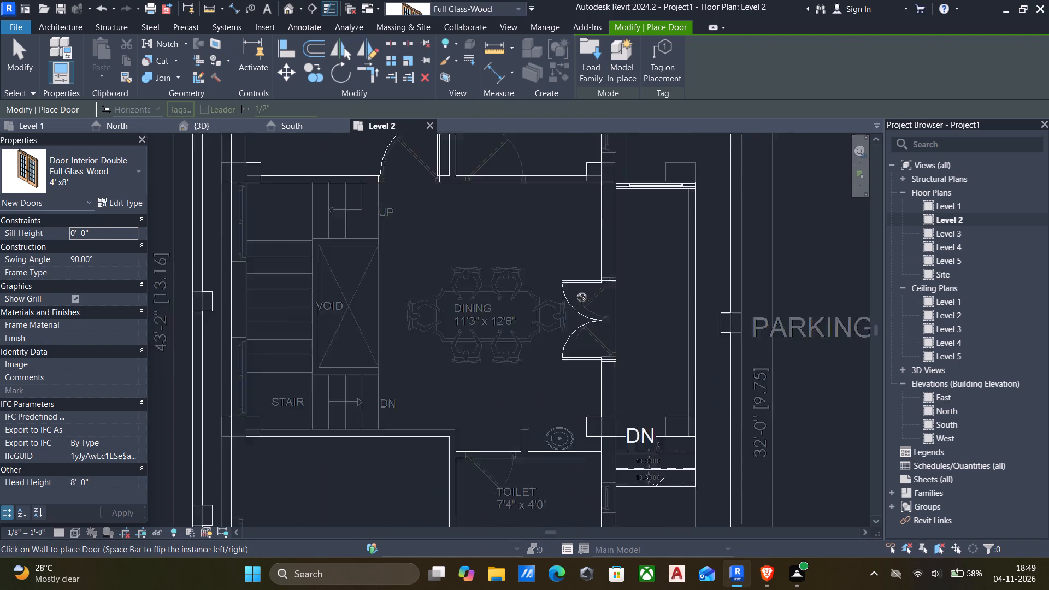
scroll(582, 297, "up", 2)
key("Escape")
Set the swing angle of the dining room's double glass door to 45°.
left_click(588, 275)
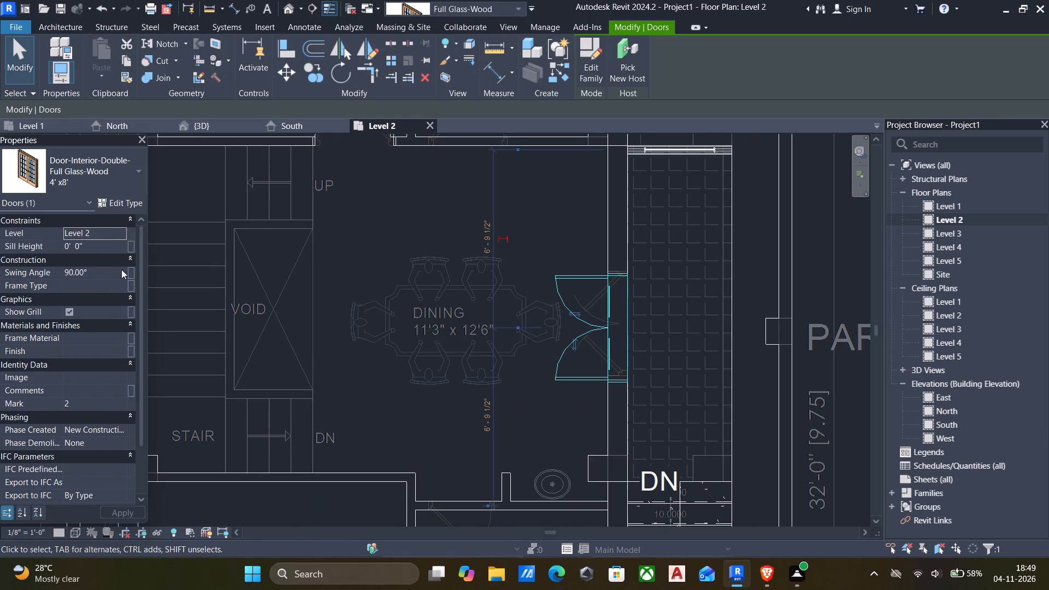
left_click(117, 273)
key("4")
key("5")
key("Return")
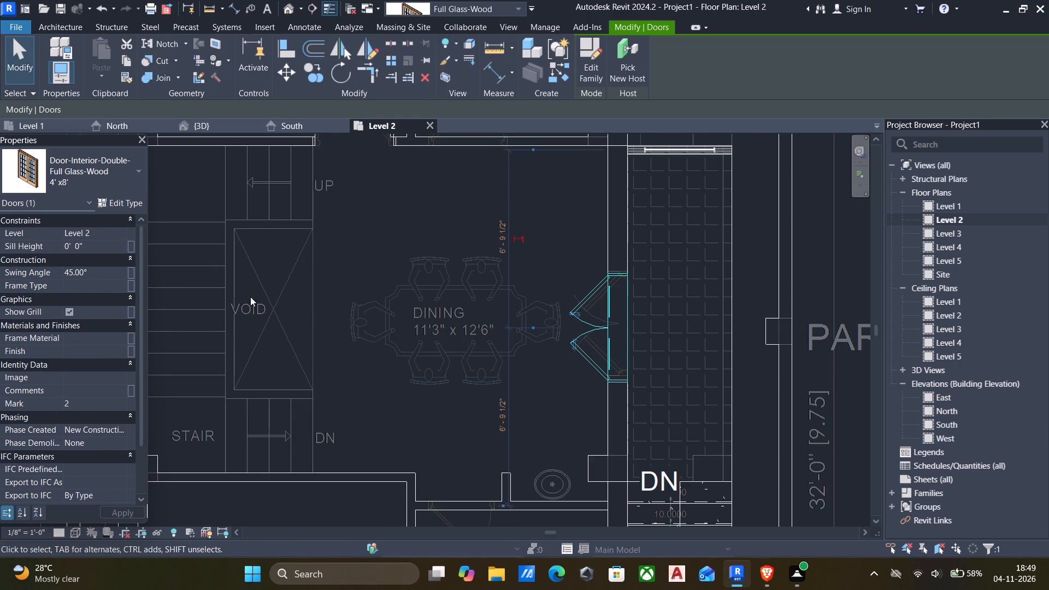
Align the lower jamb of the dining room's double door with the door frame line in the imported plan.
scroll(562, 379, "up", 4)
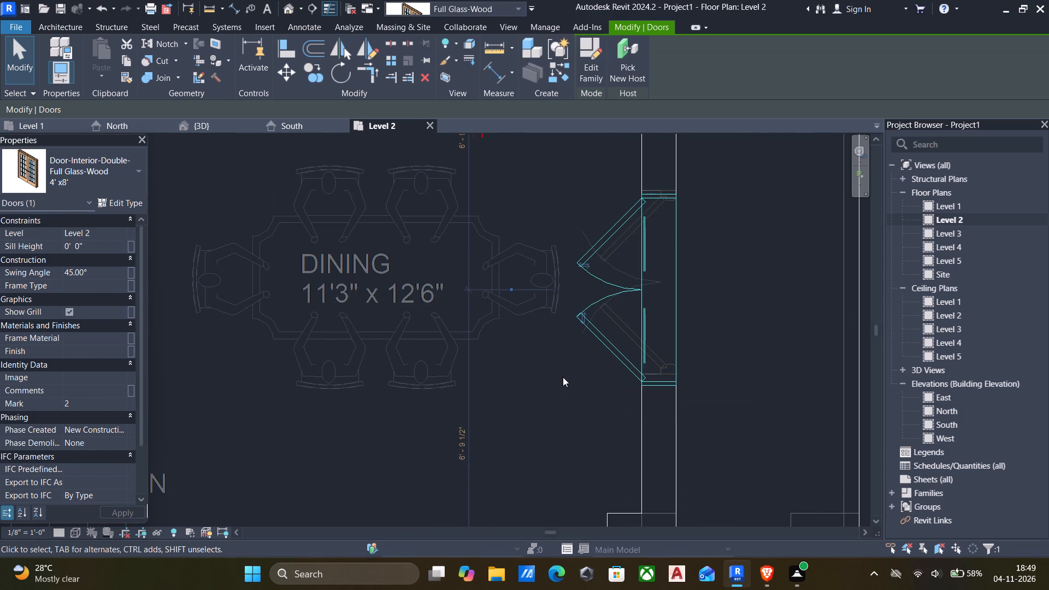
key("a")
key("l")
scroll(657, 277, "up", 4)
scroll(653, 276, "down", 3)
middle_click_drag(643, 285, 630, 338)
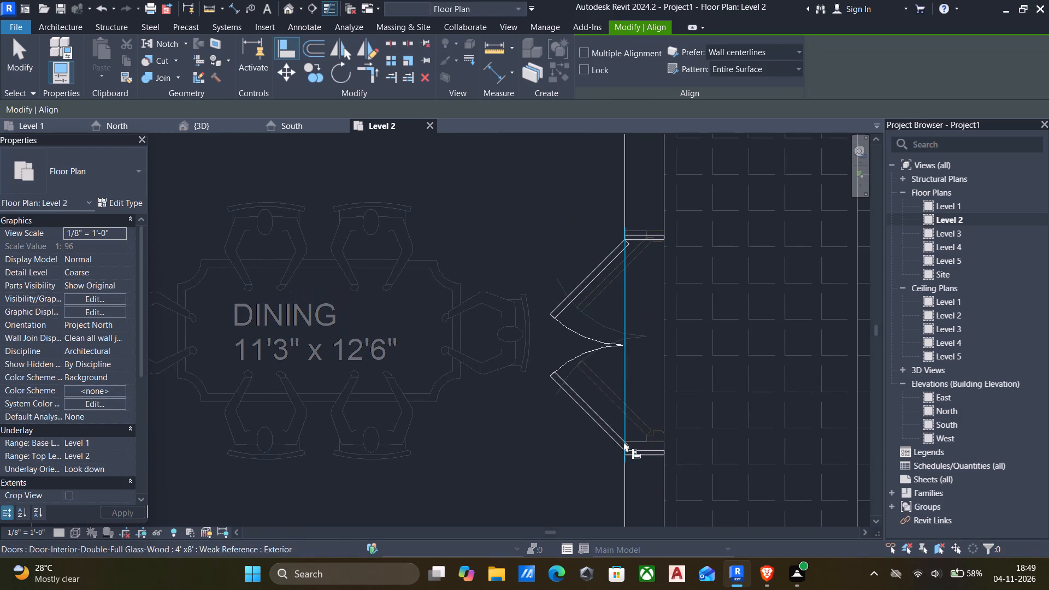
scroll(637, 459, "up", 8)
scroll(670, 405, "down", 1)
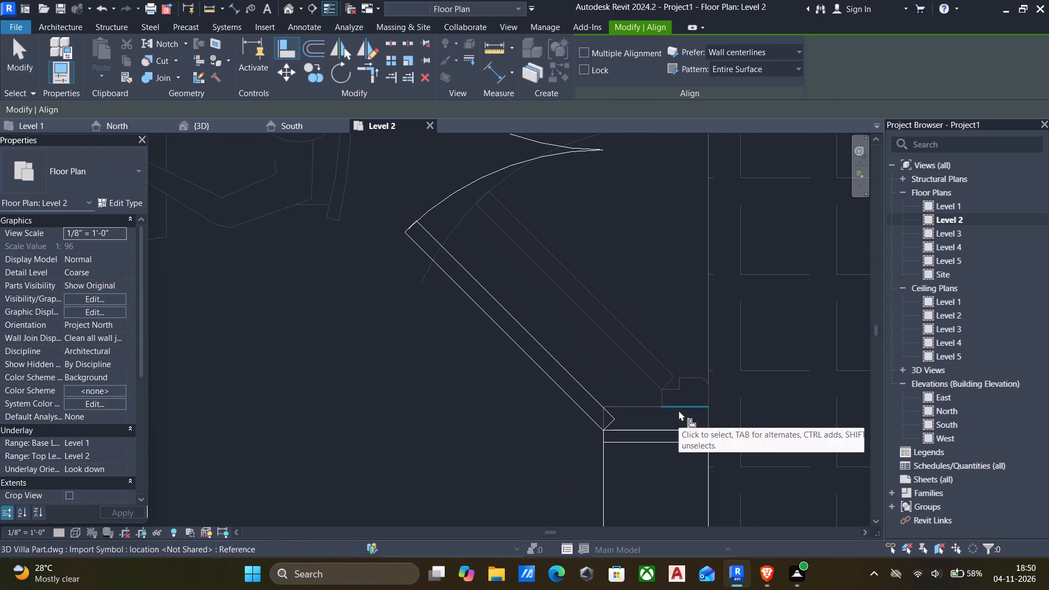
left_click(679, 410)
left_click(686, 429)
Align the upper jamb of the office room's double door with the door frame line in the imported plan.
scroll(679, 411, "down", 6)
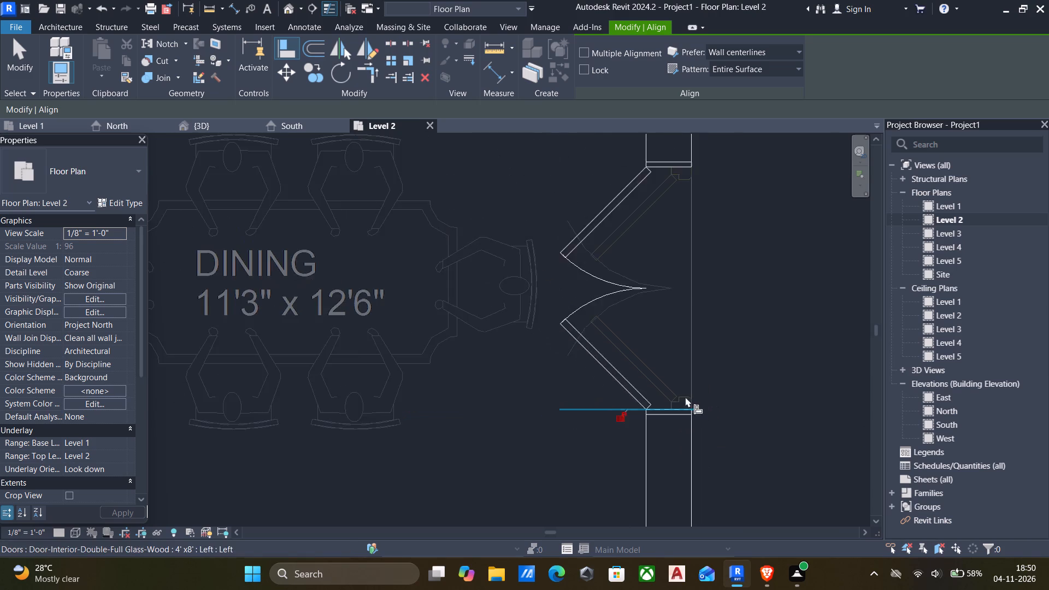
scroll(704, 318, "down", 3)
middle_click_drag(698, 325, 692, 376)
scroll(682, 302, "up", 5)
scroll(668, 294, "down", 4)
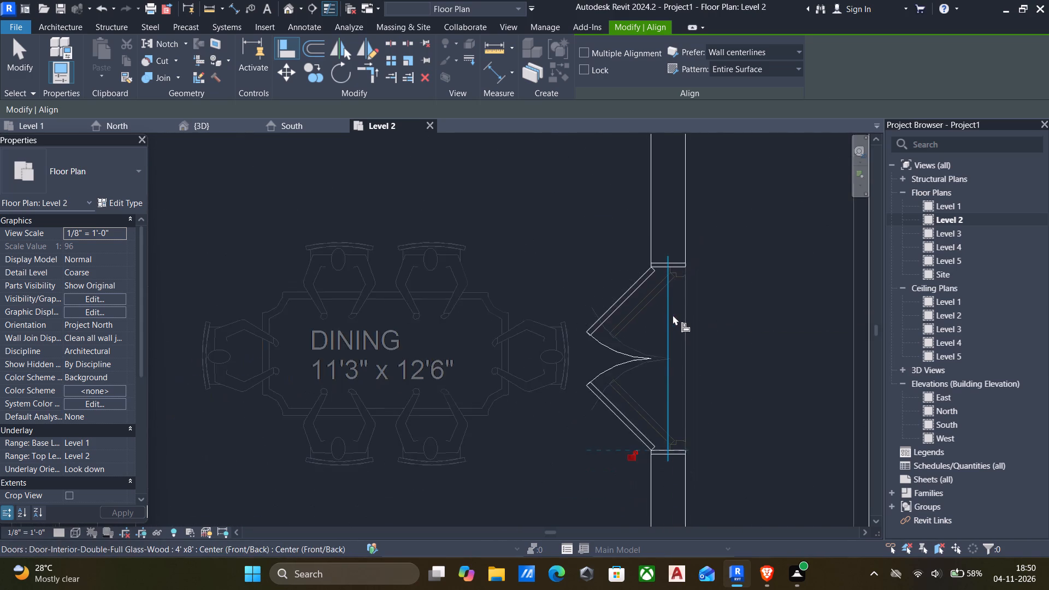
scroll(653, 327, "down", 4)
middle_click_drag(651, 330, 705, 276)
scroll(599, 371, "down", 2)
middle_click_drag(602, 371, 702, 300)
middle_click_drag(653, 386, 685, 312)
scroll(621, 388, "down", 1)
middle_click_drag(621, 389, 622, 388)
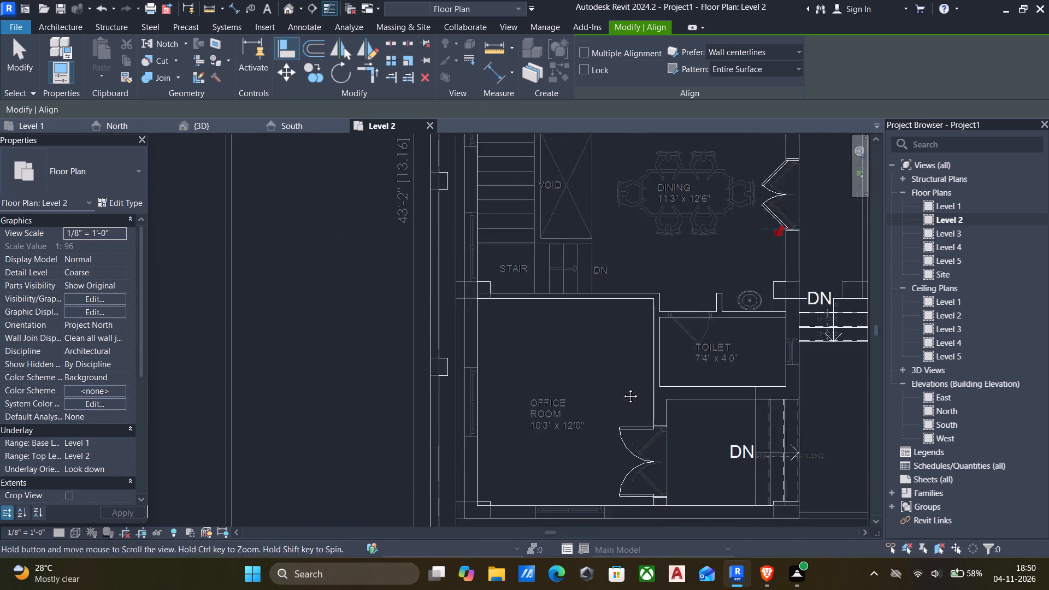
middle_click_drag(622, 388, 668, 325)
scroll(677, 378, "up", 12)
scroll(733, 341, "up", 5)
left_click(729, 340)
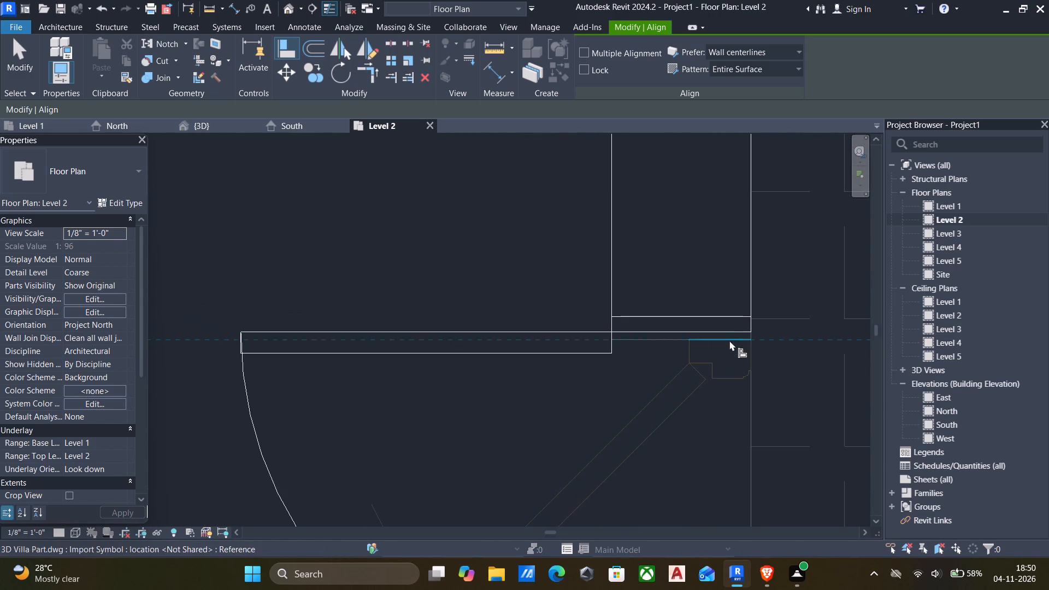
left_click(726, 333)
scroll(720, 356, "down", 6)
middle_click_drag(721, 367, 720, 329)
scroll(698, 322, "down", 6)
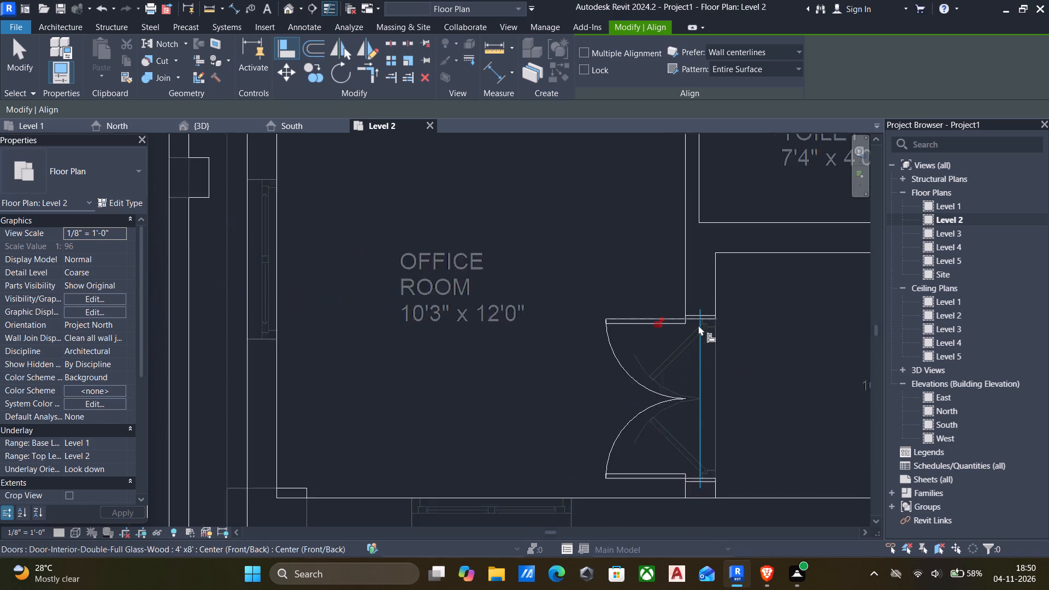
key("Escape")
key("Escape")
Set the swing angle of the office room's double glass door to 45°.
left_click(625, 327)
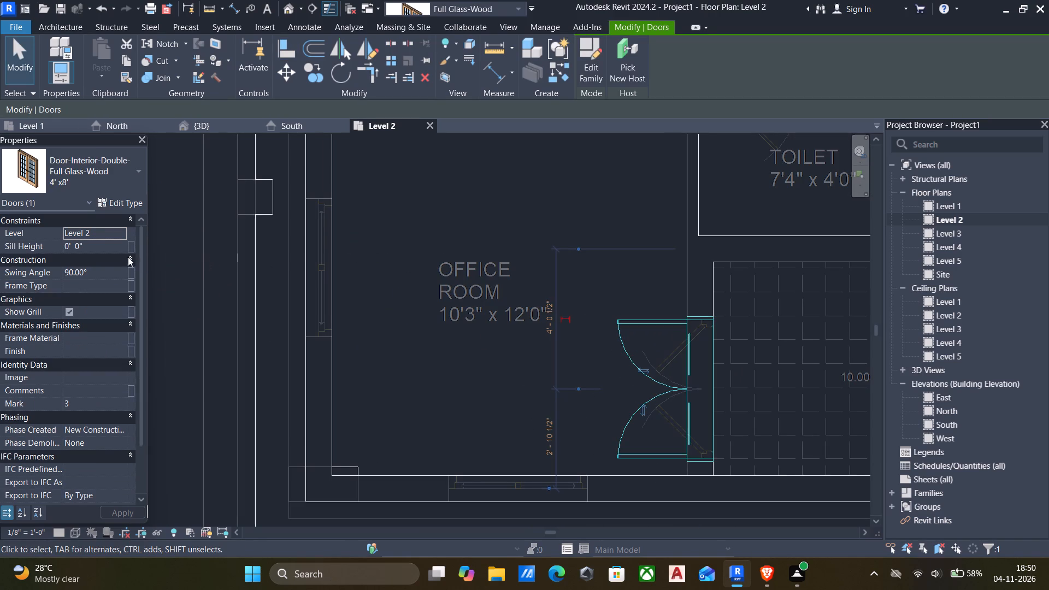
left_click(117, 270)
key("4")
key("5")
key("apostrophe")
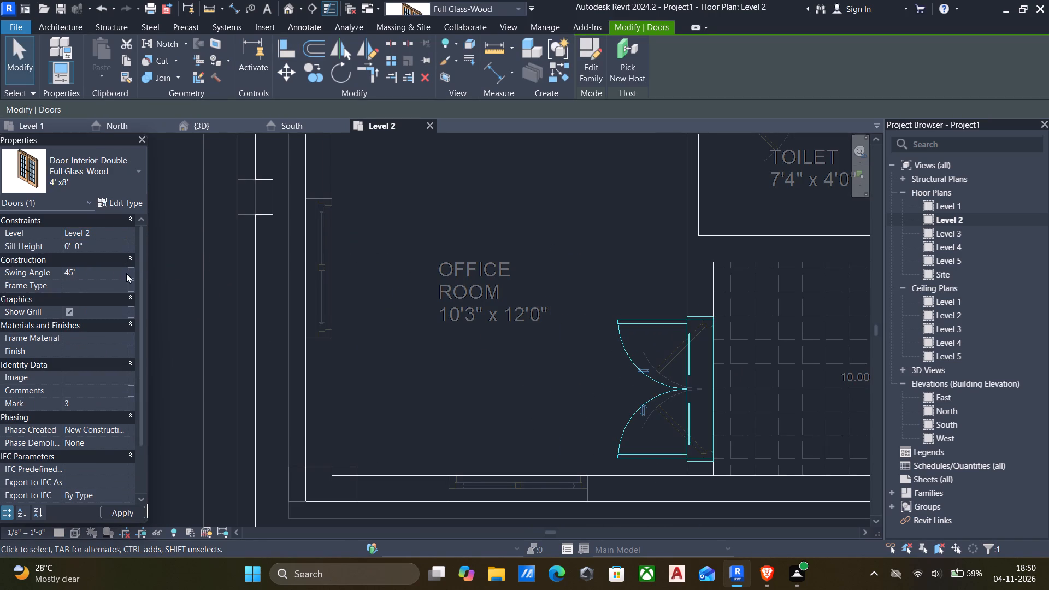
key("BackSpace")
key("Return")
scroll(361, 305, "down", 6)
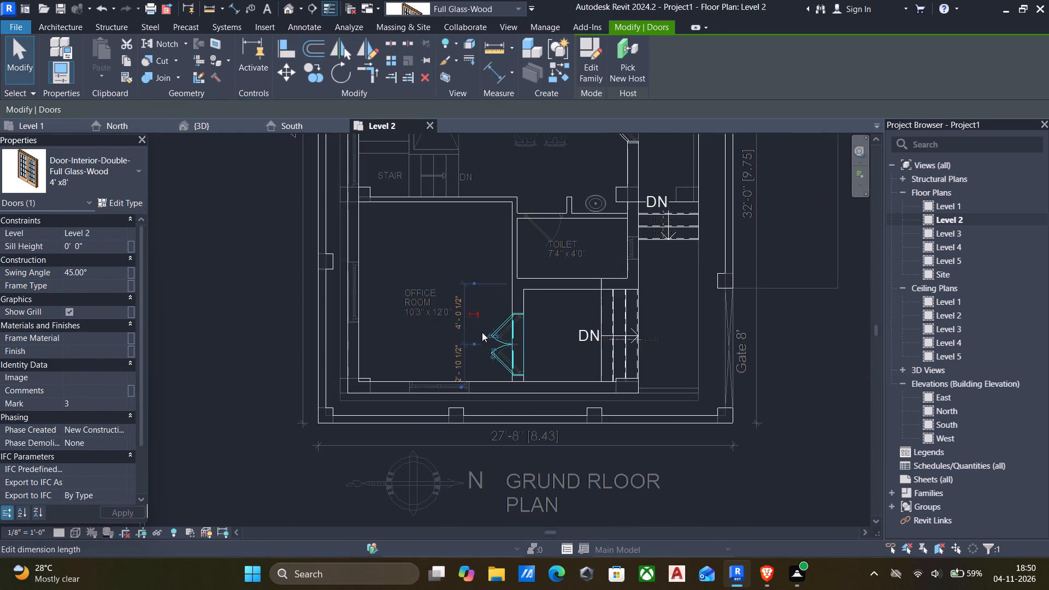
left_click(420, 262)
Set the swing angle to 45° for the 3'x7' single door in the wall between the dining area and the room beside the kitchen.
scroll(421, 264, "down", 5)
middle_click_drag(414, 304, 416, 359)
scroll(462, 253, "down", 3)
middle_click_drag(456, 271, 456, 300)
scroll(456, 300, "up", 1)
scroll(456, 220, "up", 3)
left_click(456, 220)
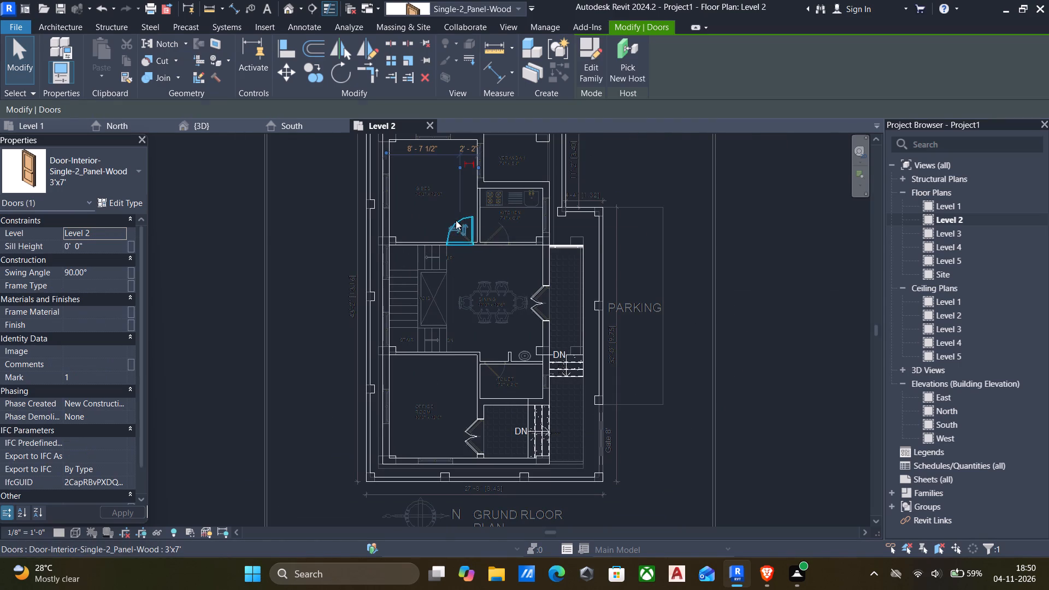
left_click(111, 271)
key("4")
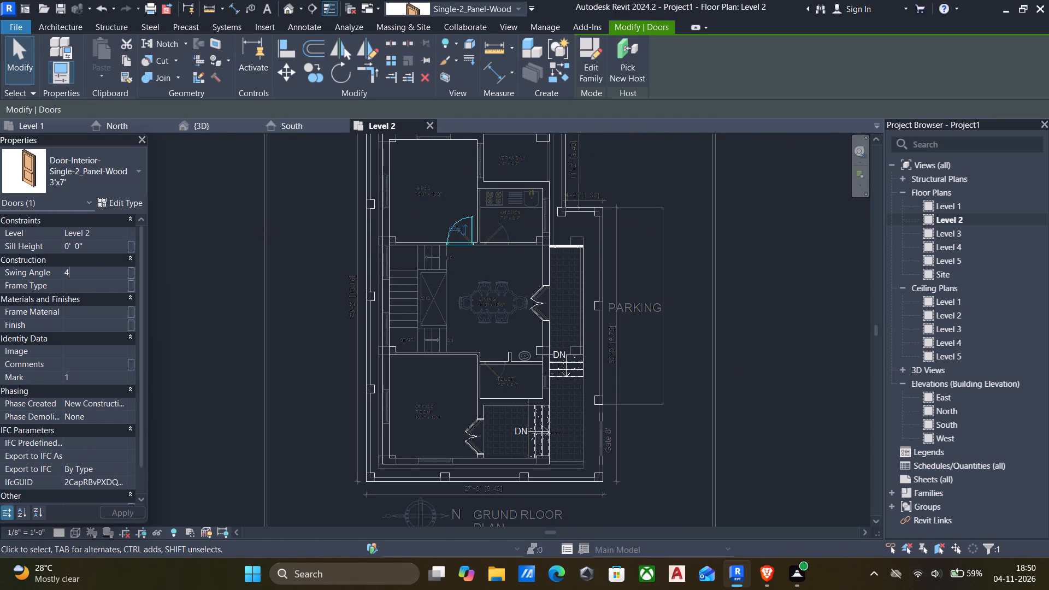
key("5")
key("Return")
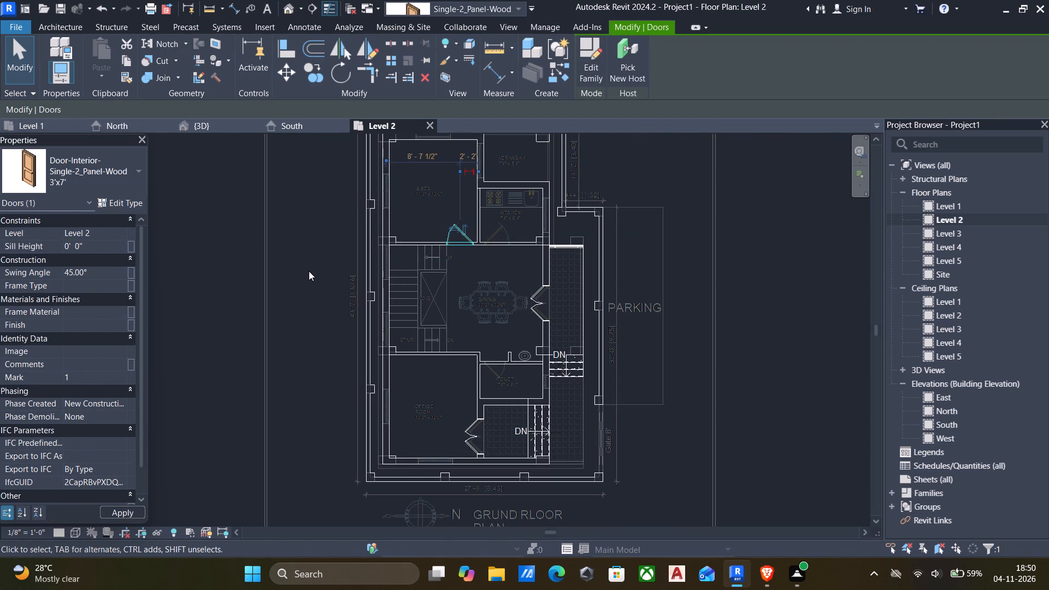
Change the type of the G.Bed door beside the kitchen to Single-Flush 30" x 80".
left_click(63, 178)
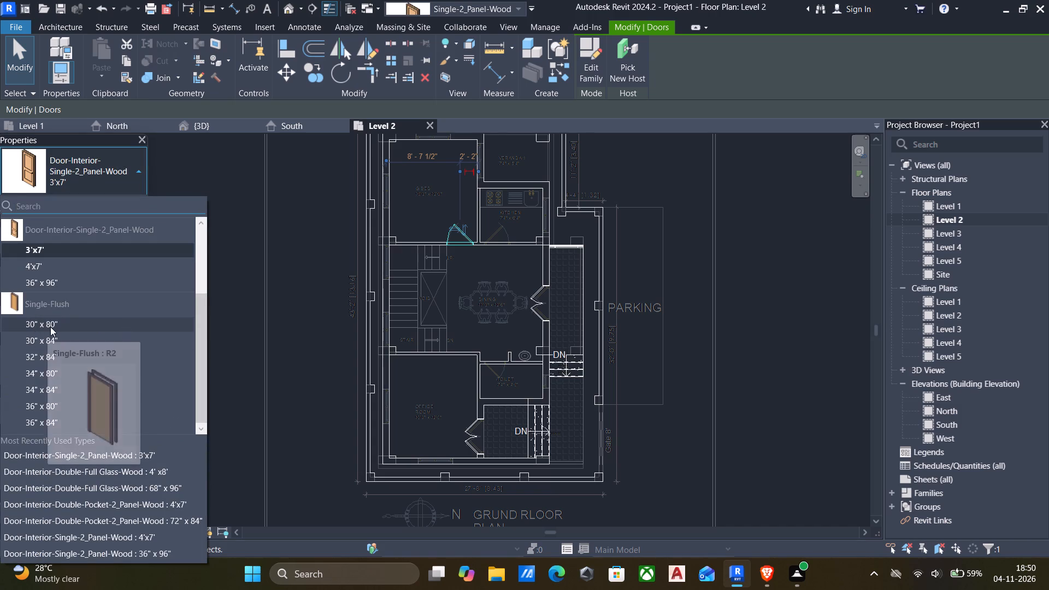
left_click(52, 326)
Set the height of the Single-Flush 30" x 80" door type to 7'.
left_click(119, 204)
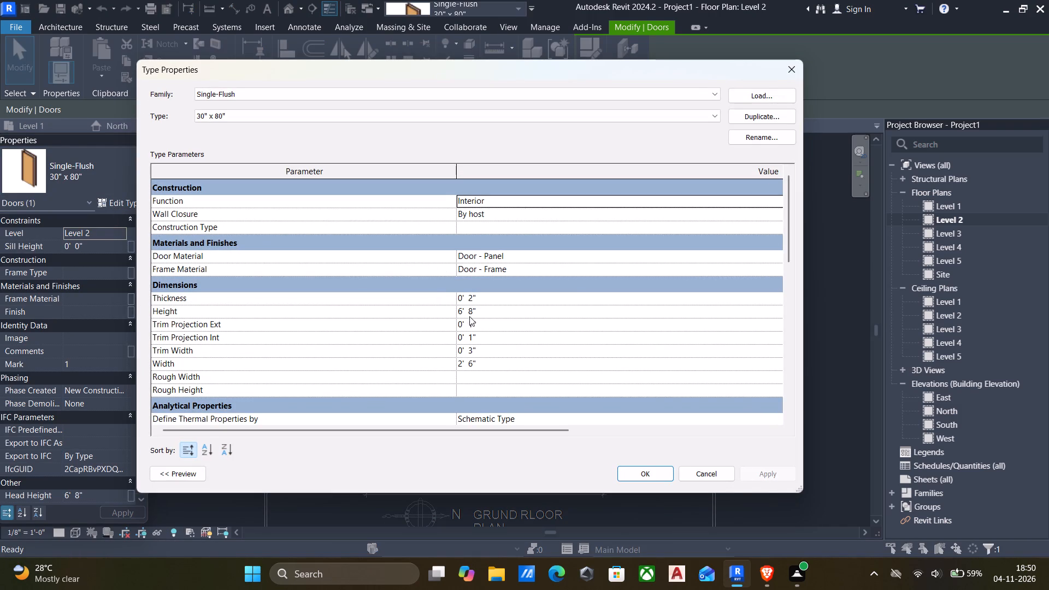
left_click(487, 309)
type("7'")
key("Return")
left_click(775, 474)
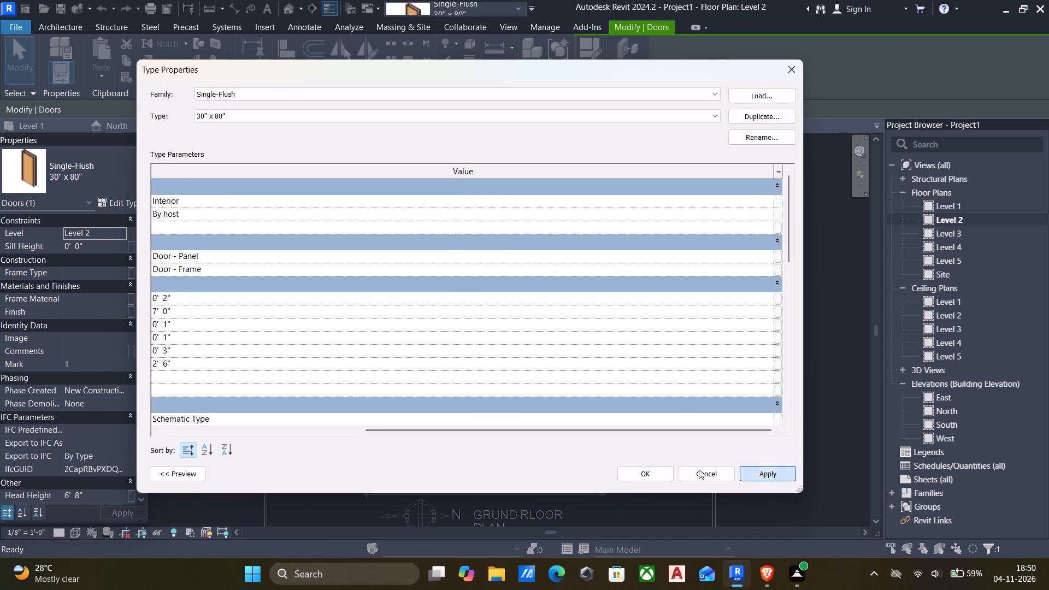
left_click(639, 469)
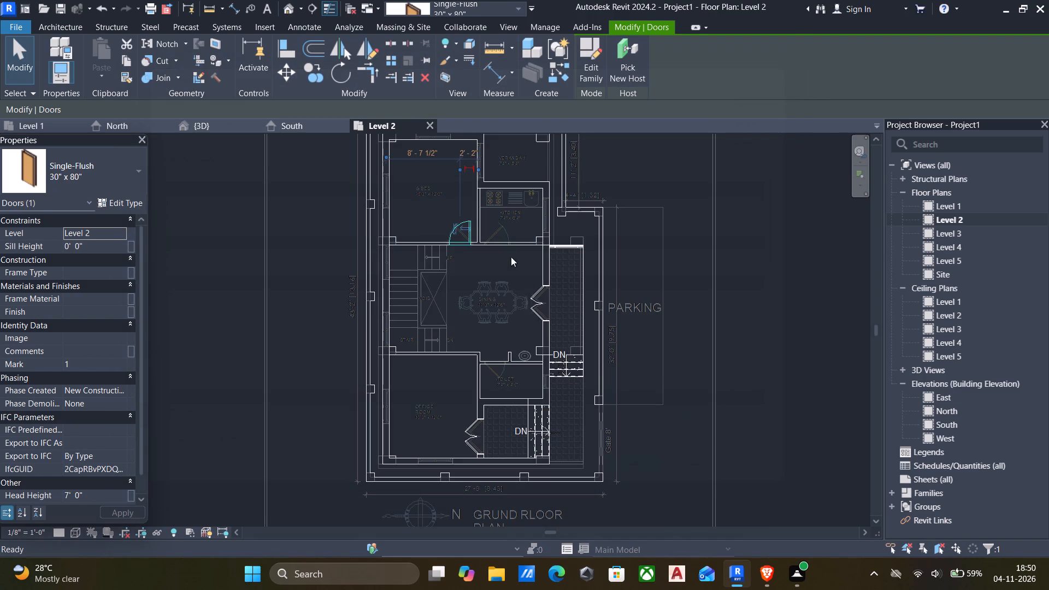
left_click(64, 178)
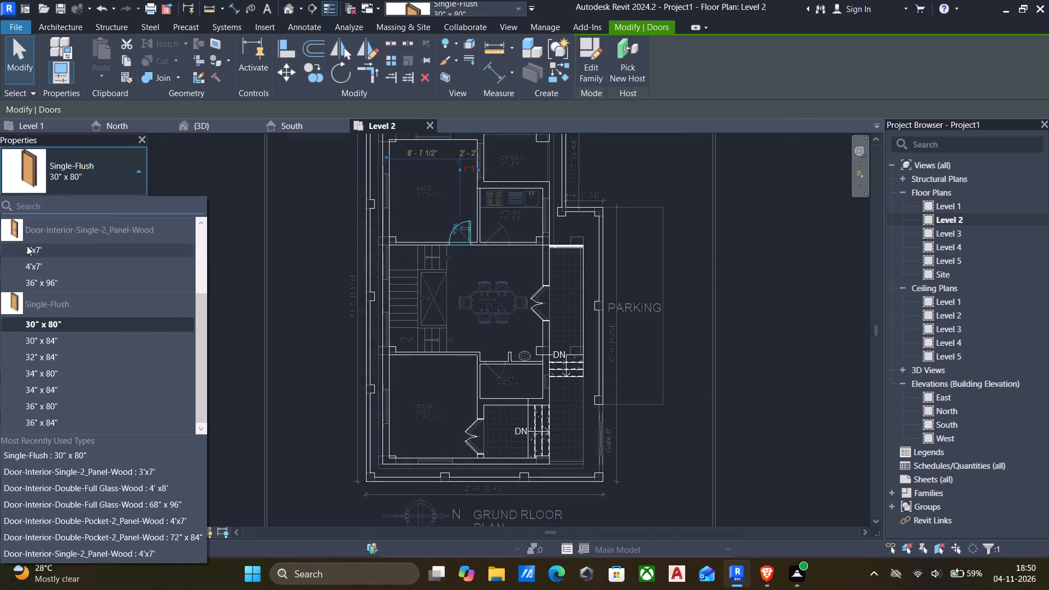
left_click(55, 326)
scroll(502, 252, "down", 2)
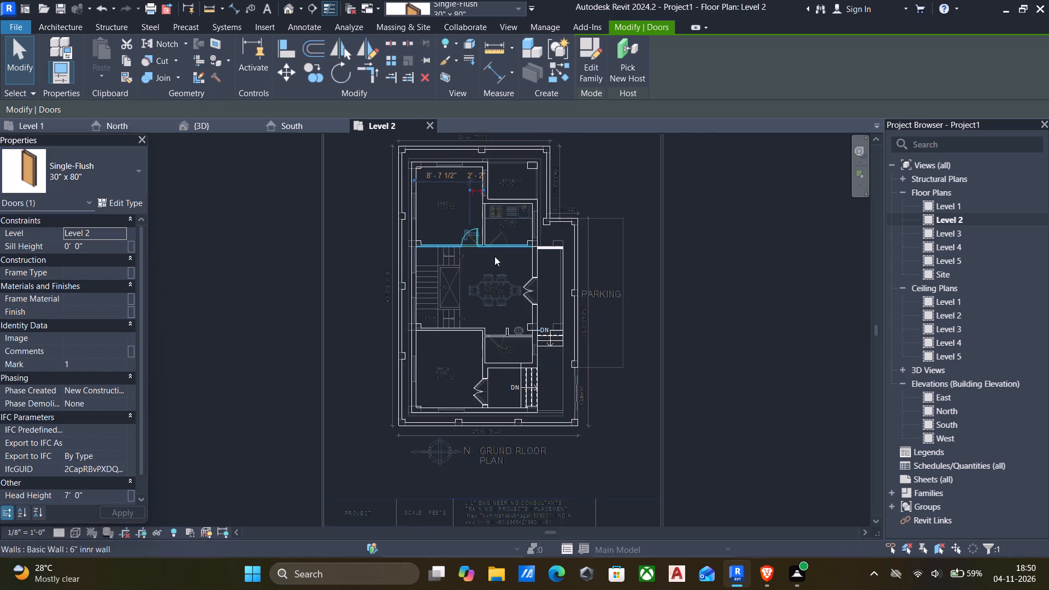
middle_click_drag(490, 265, 503, 333)
scroll(506, 333, "up", 1)
key("Escape")
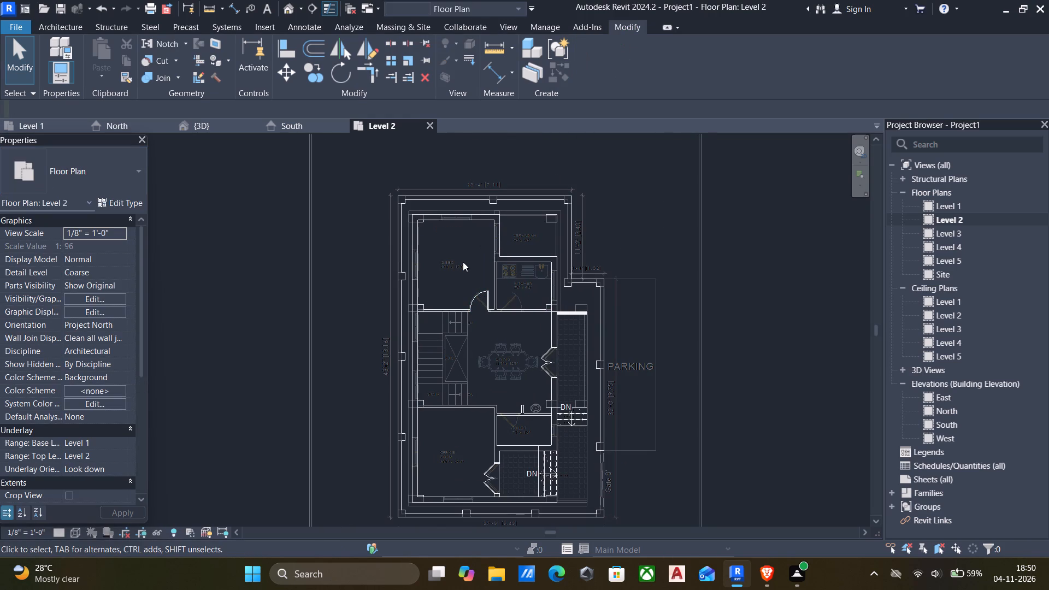
Place a Single-Flush 30" x 80" door in the wall between kitchen and dining, swinging into the kitchen over the plan's door symbol.
type("dr")
scroll(524, 253, "up", 3)
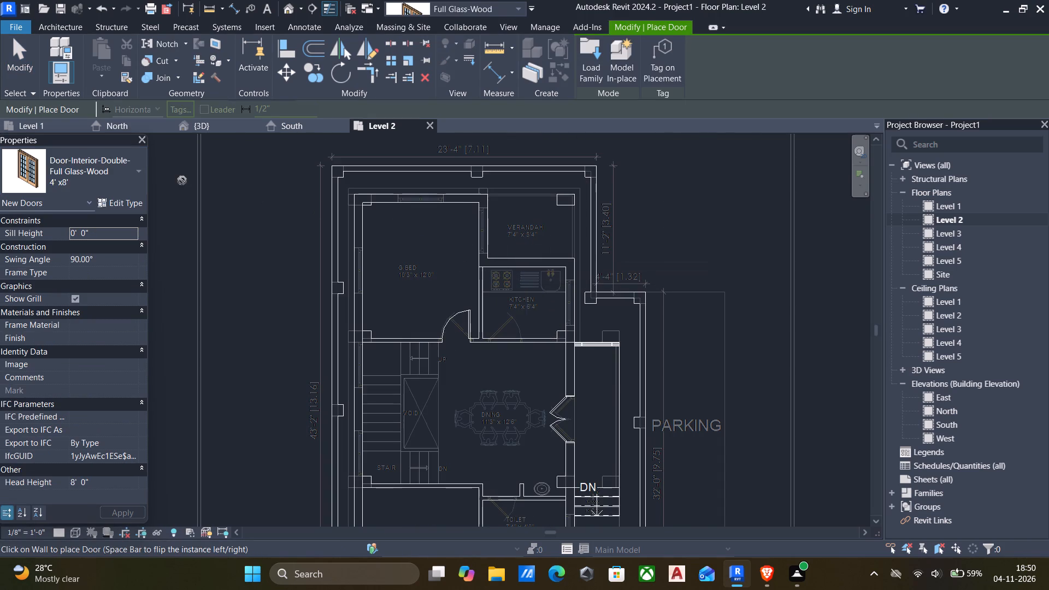
left_click(132, 175)
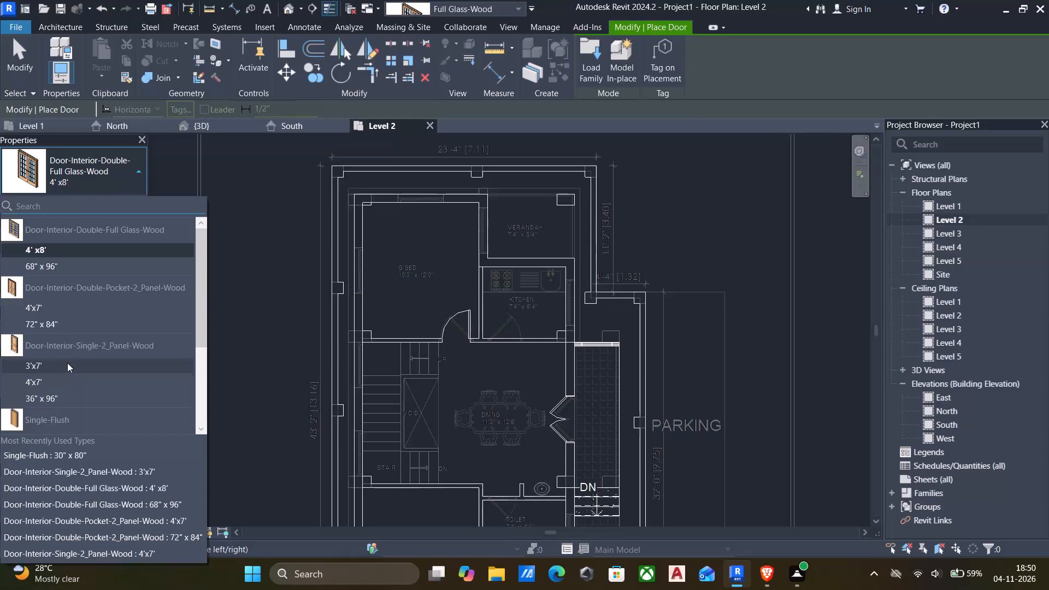
scroll(67, 364, "down", 3)
left_click(46, 324)
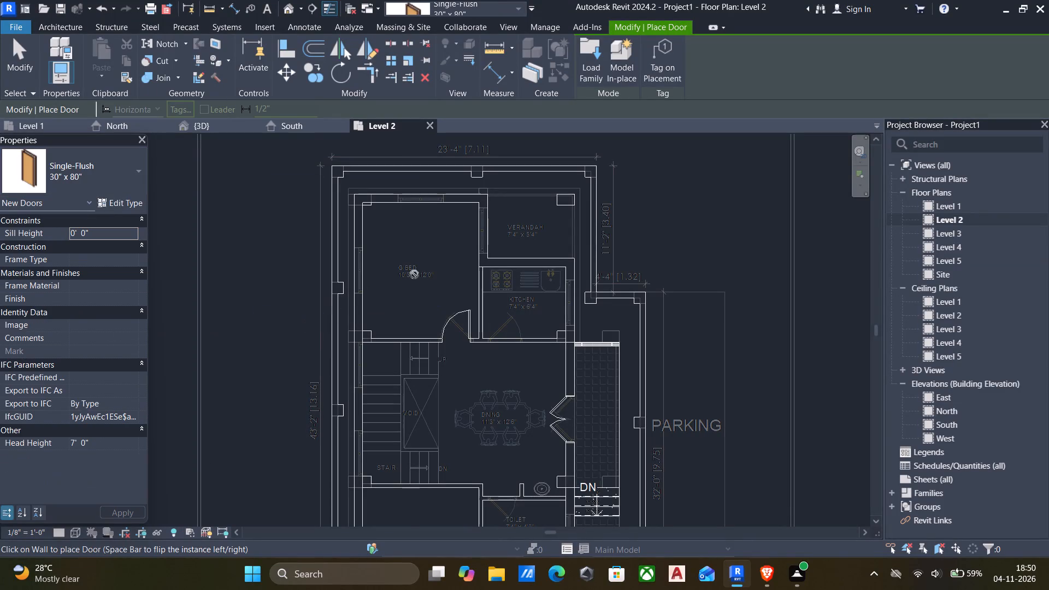
scroll(509, 266, "up", 4)
scroll(496, 373, "down", 1)
middle_click_drag(496, 382, 515, 367)
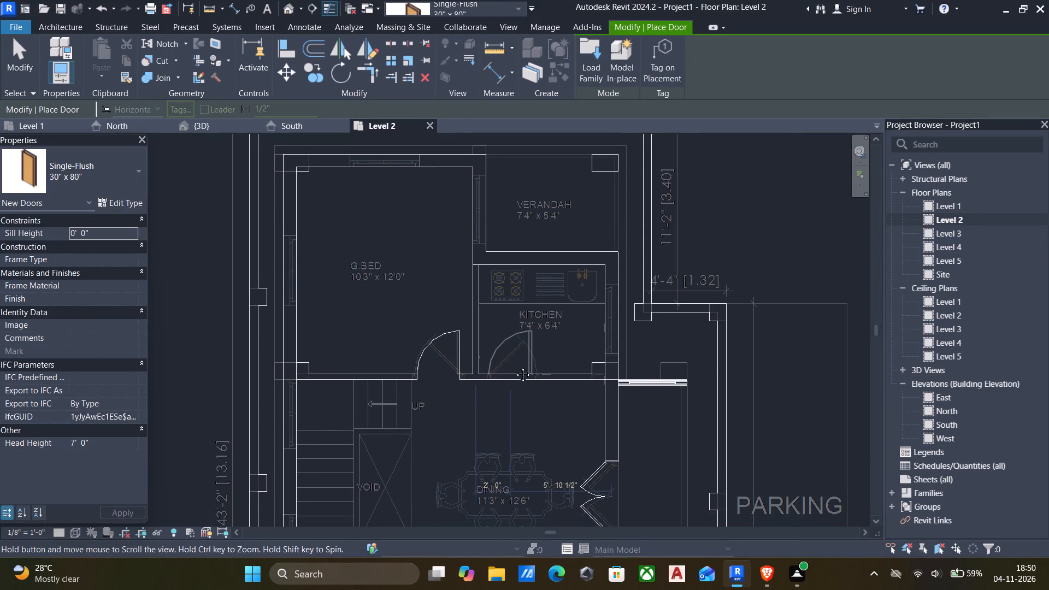
middle_click_drag(515, 367, 516, 364)
scroll(522, 368, "up", 2)
key("space")
key("space")
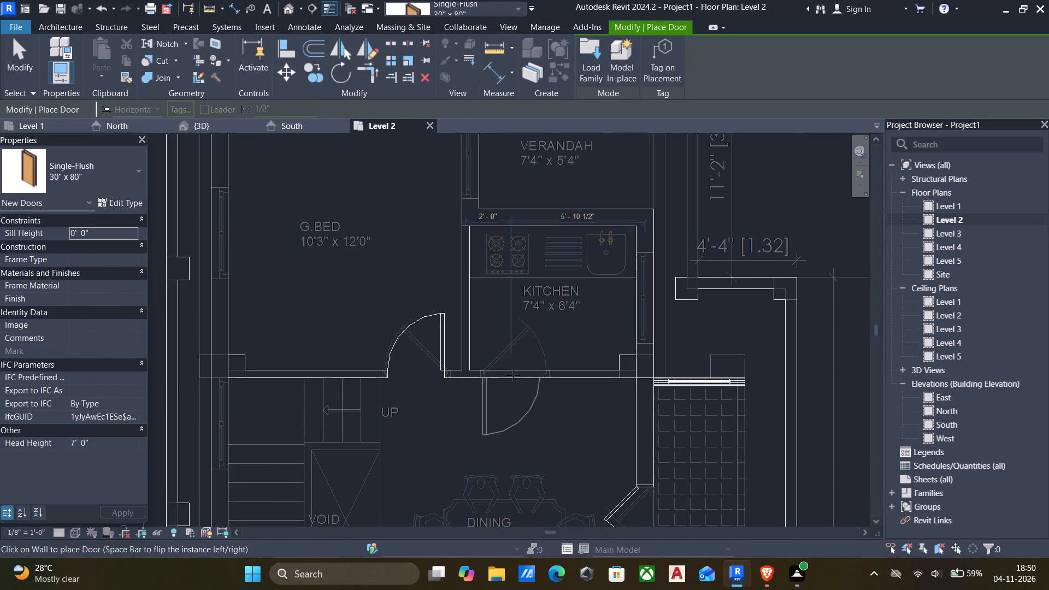
key("space")
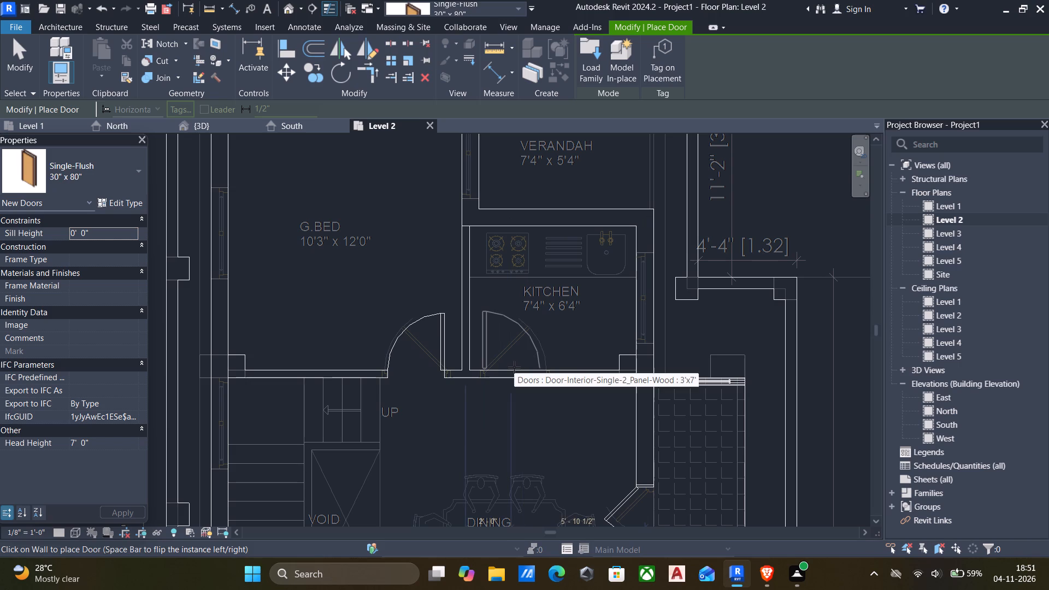
left_click(514, 367)
Place a Single-Flush 30" x 80" door in the wall between dining and toilet, swinging into the toilet over the plan's door symbol.
scroll(514, 368, "down", 6)
middle_click_drag(514, 381, 535, 314)
scroll(524, 385, "down", 1)
middle_click_drag(524, 385, 529, 316)
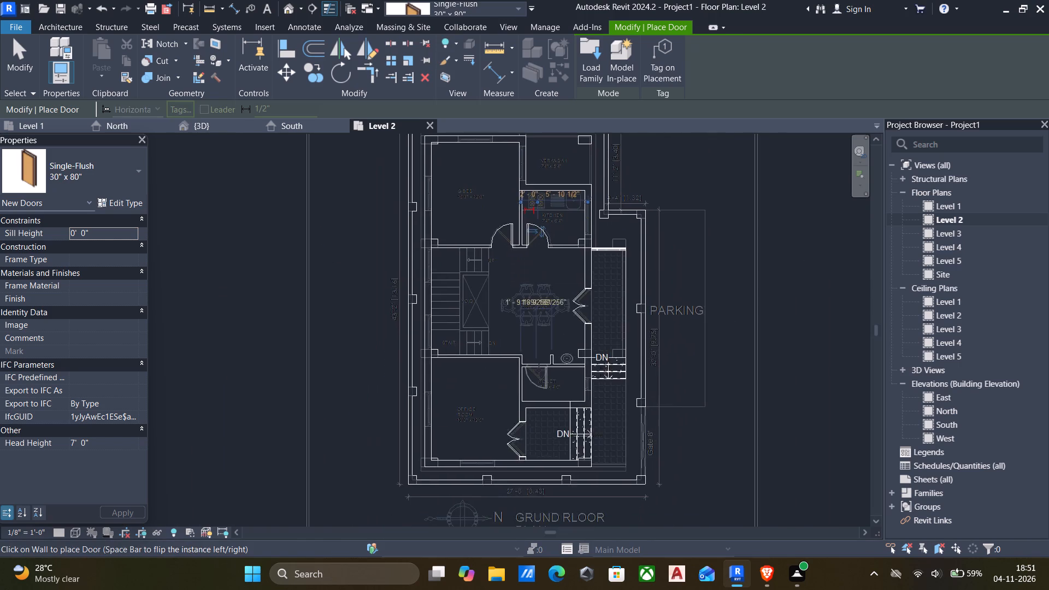
scroll(539, 369, "up", 7)
key("space")
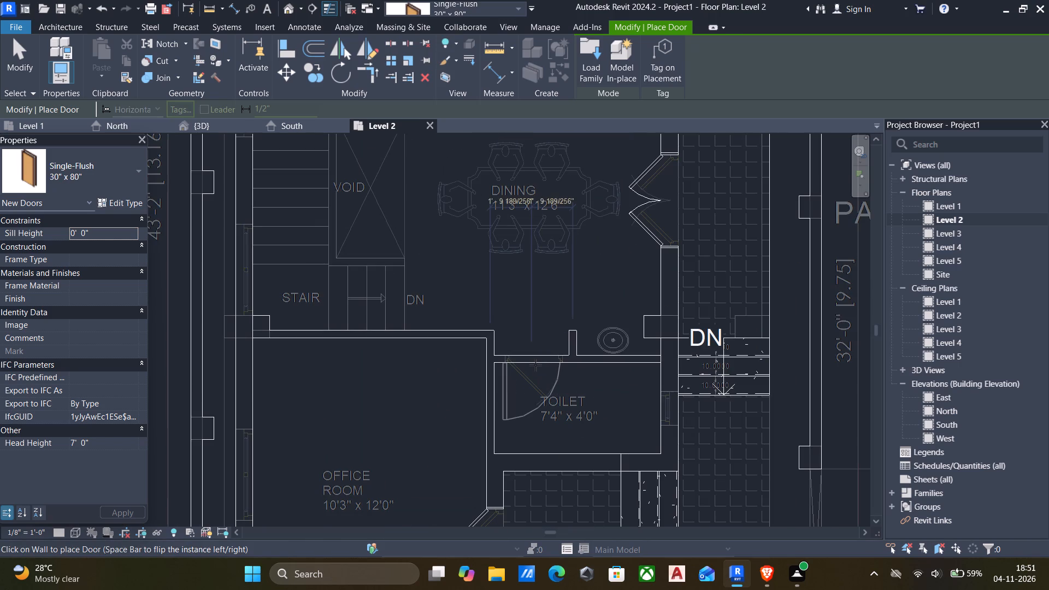
left_click(534, 364)
scroll(534, 365, "down", 7)
middle_click_drag(534, 374, 532, 364)
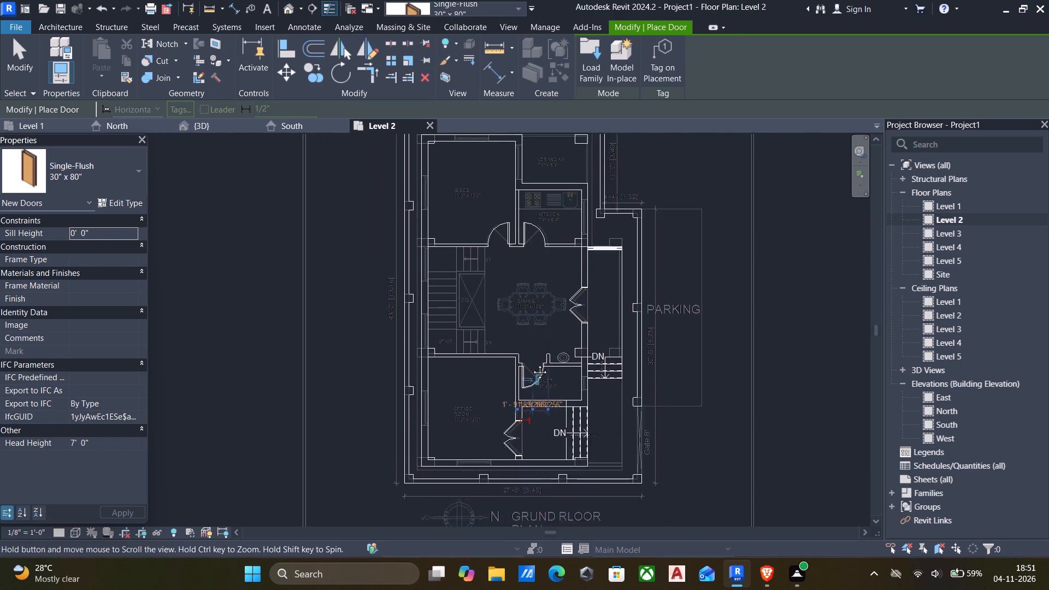
middle_click_drag(532, 364, 526, 322)
scroll(523, 358, "down", 2)
middle_click_drag(526, 359, 525, 401)
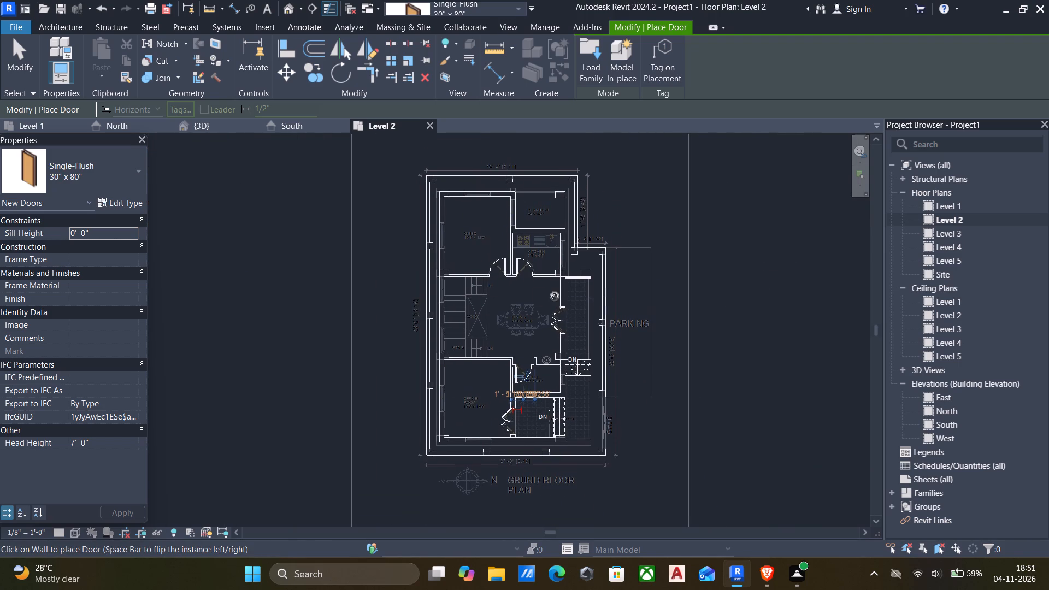
scroll(499, 269, "up", 4)
key("Escape")
scroll(519, 263, "up", 5)
key("Escape")
Align the hinge-side jamb of the kitchen door with the door frame line in the imported plan.
scroll(541, 286, "up", 5)
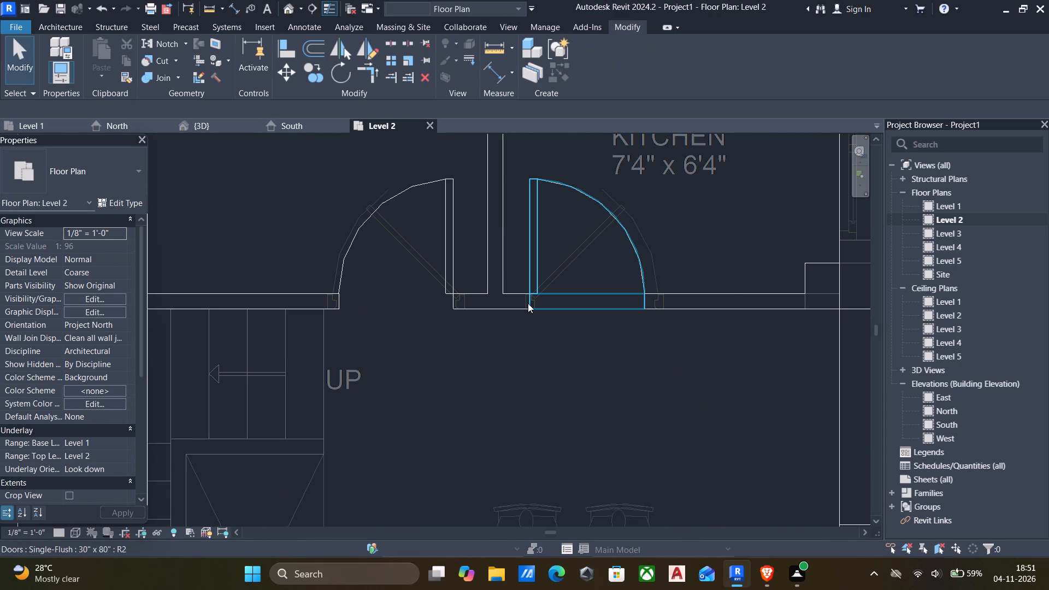
type("al")
scroll(523, 280, "up", 6)
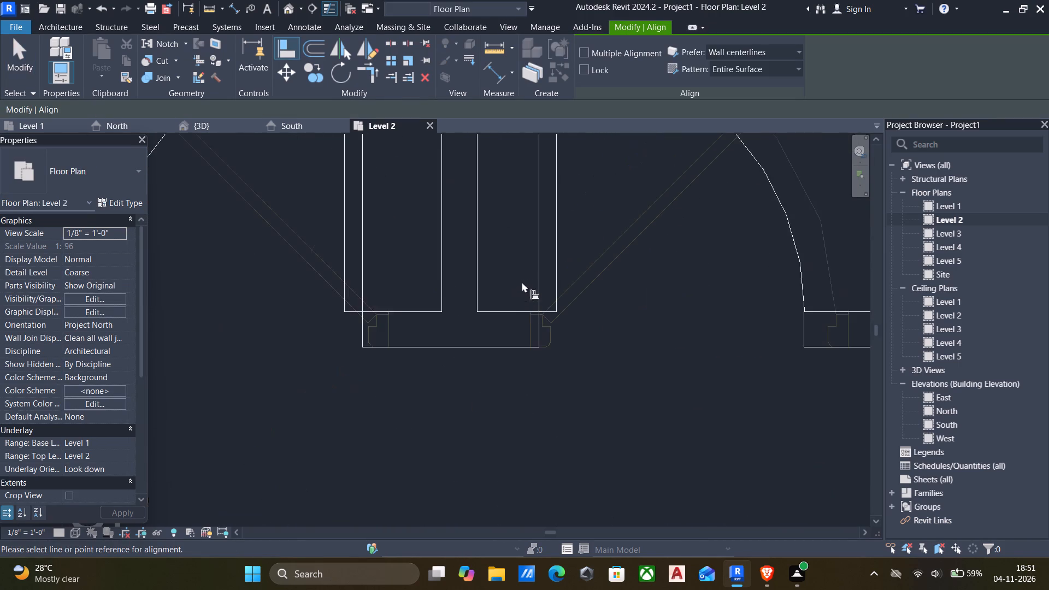
scroll(528, 315, "up", 5)
left_click(533, 328)
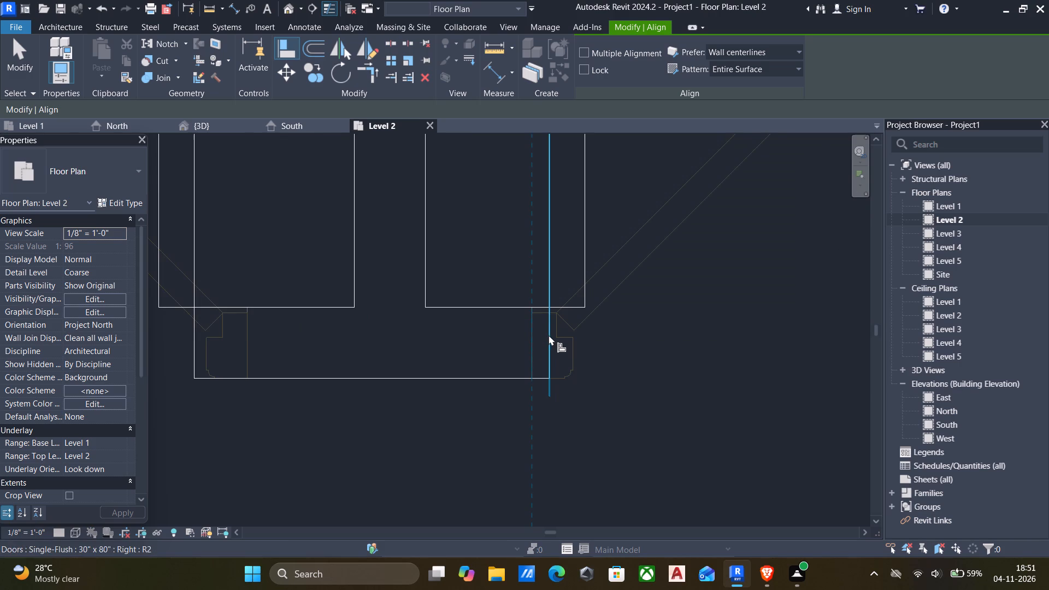
left_click(549, 335)
scroll(549, 335, "down", 13)
scroll(600, 359, "down", 4)
middle_click_drag(605, 363, 605, 310)
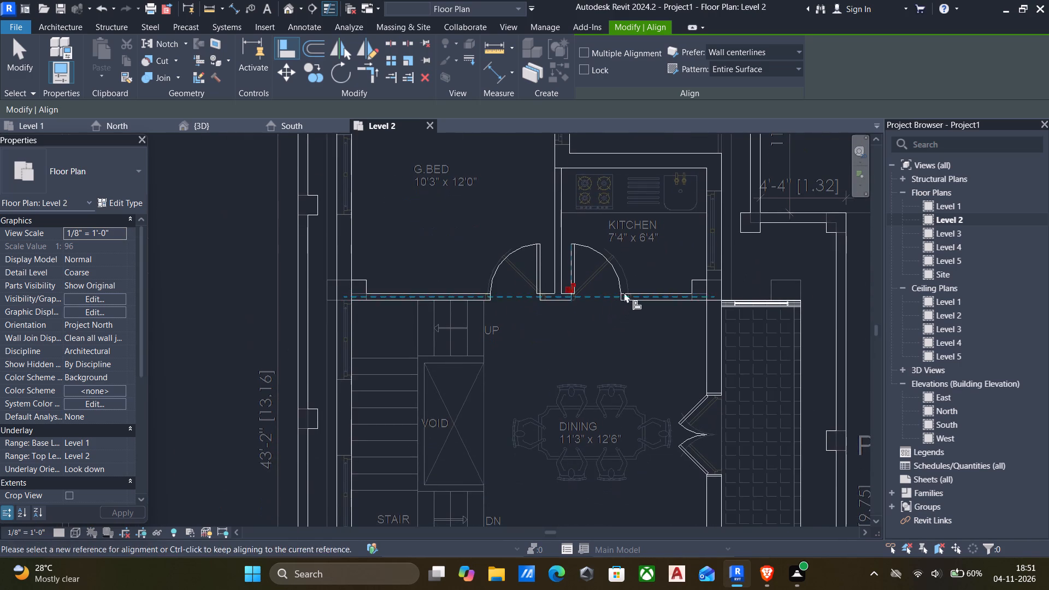
scroll(625, 278, "up", 6)
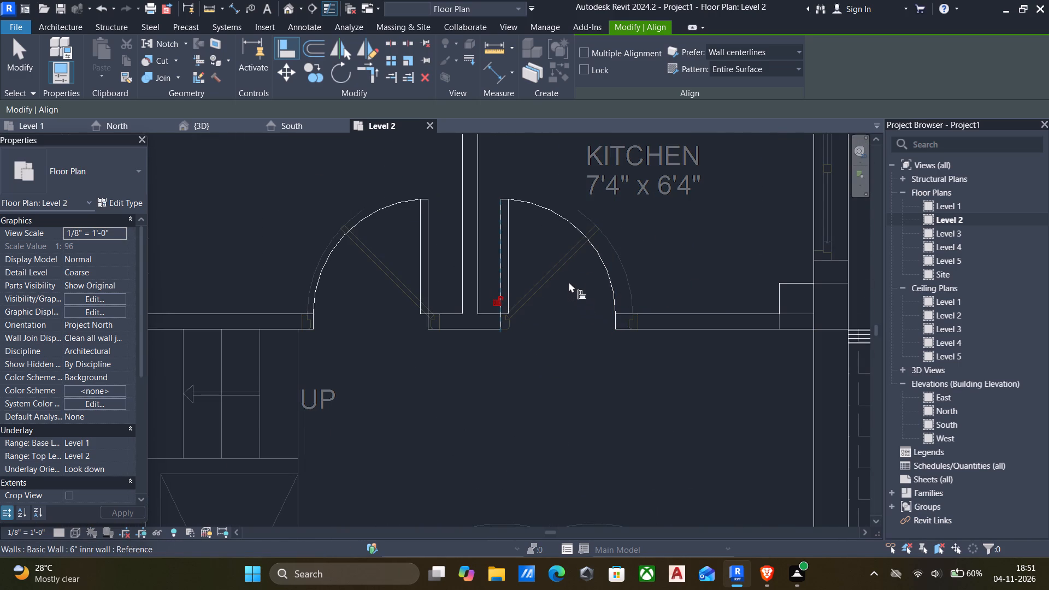
scroll(568, 327, "up", 4)
key("Escape")
Measure the kitchen door's width between its hinge-side jamb and the opposite frame line in the imported plan.
scroll(476, 309, "up", 3)
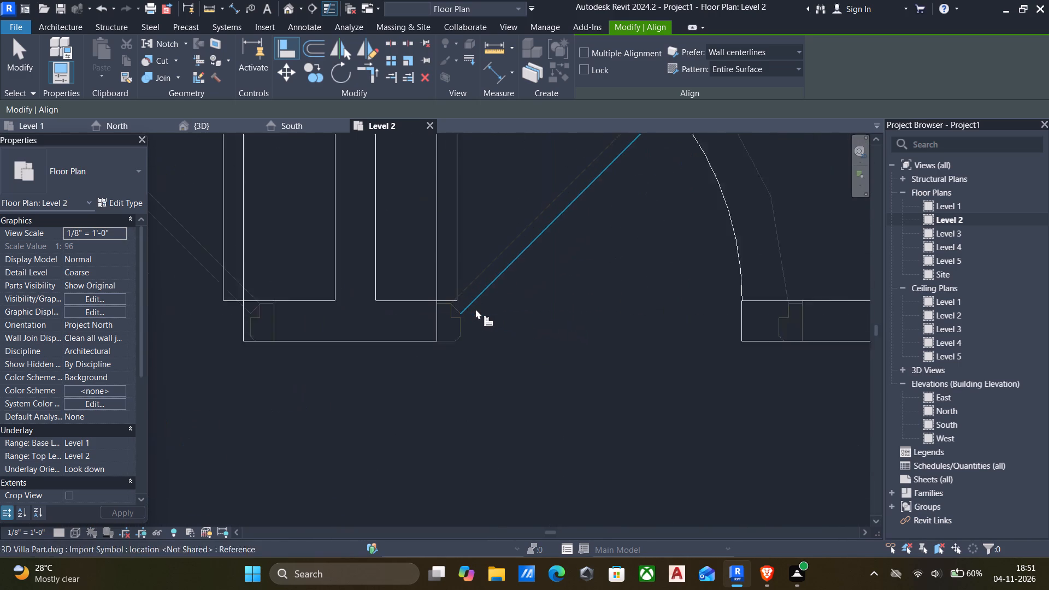
scroll(475, 309, "up", 1)
key("d")
key("i")
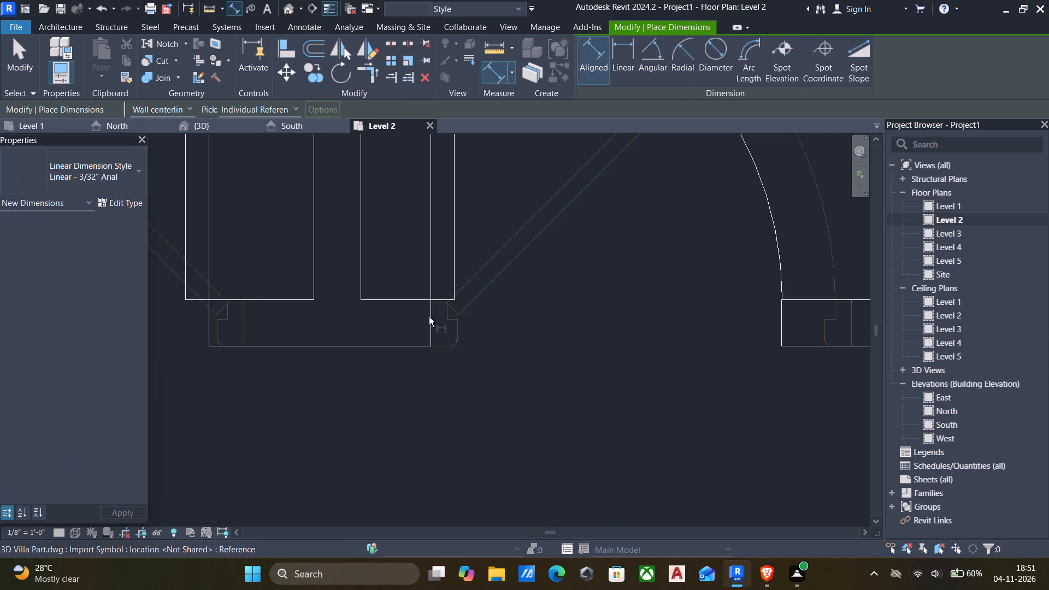
left_click(431, 322)
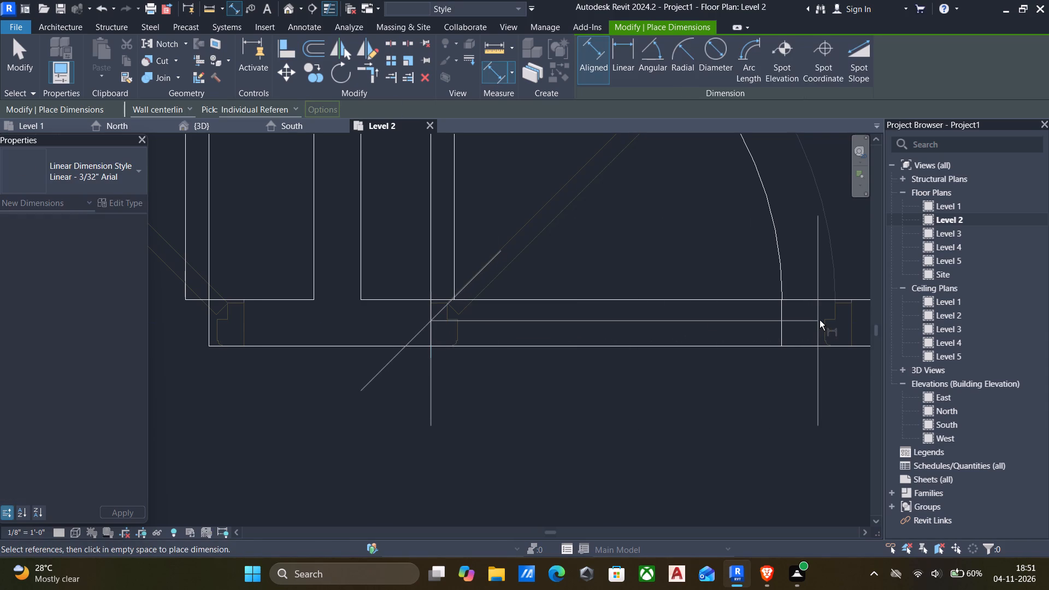
left_click(823, 321)
scroll(812, 326, "down", 3)
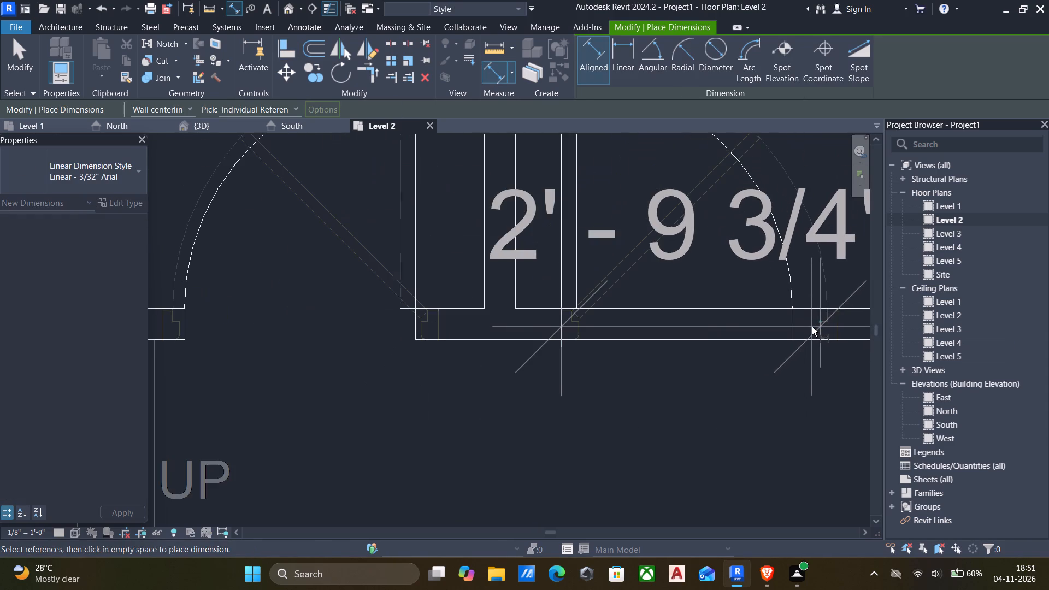
key("Escape")
key("Escape")
Set the width of the kitchen door's Single-Flush 30" x 80" type to 3'.
scroll(777, 285, "down", 4)
left_click(777, 285)
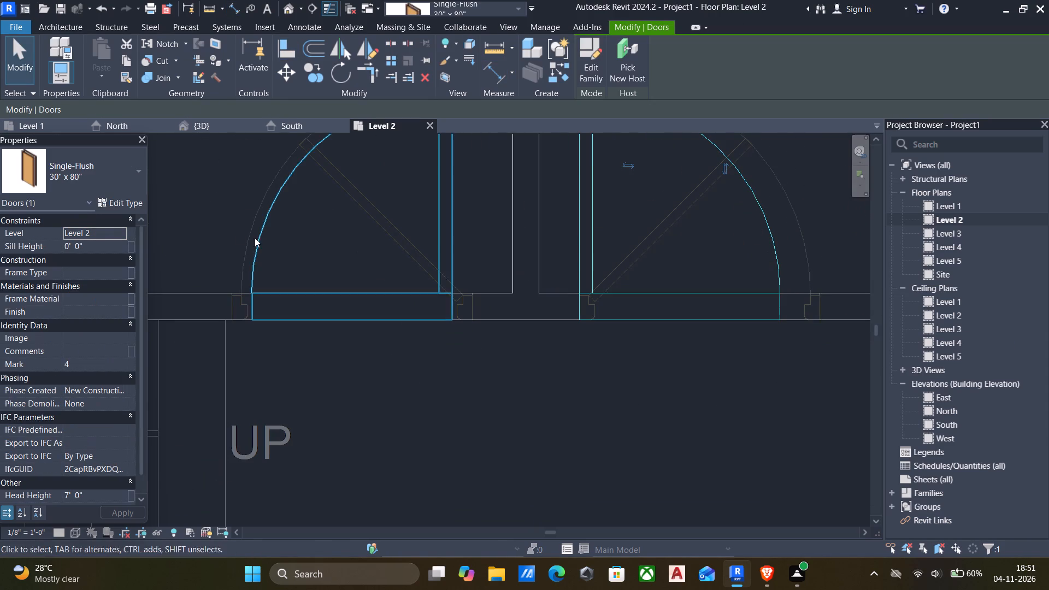
left_click(129, 200)
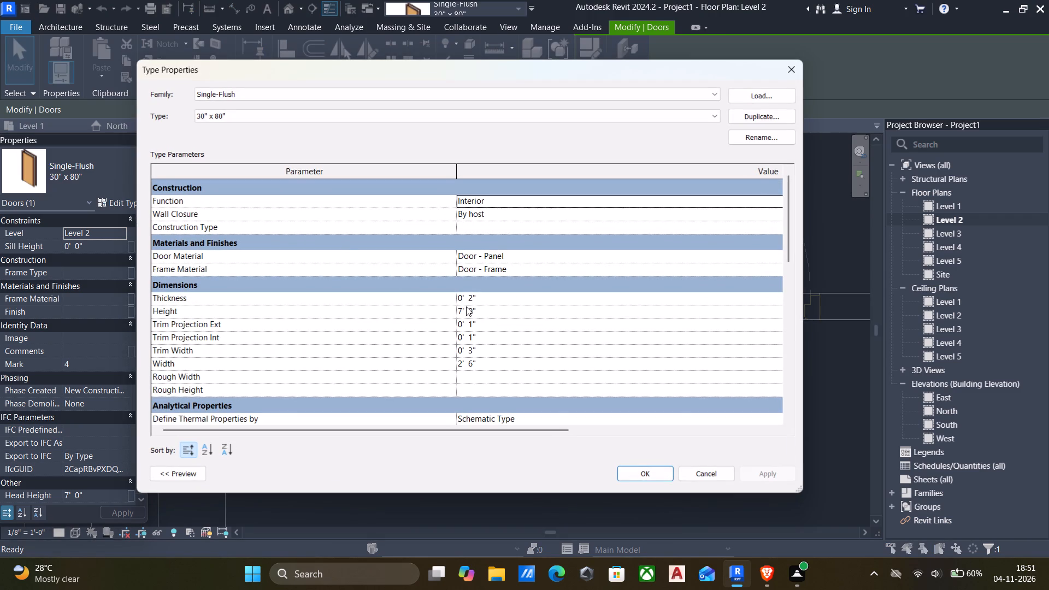
left_click(486, 362)
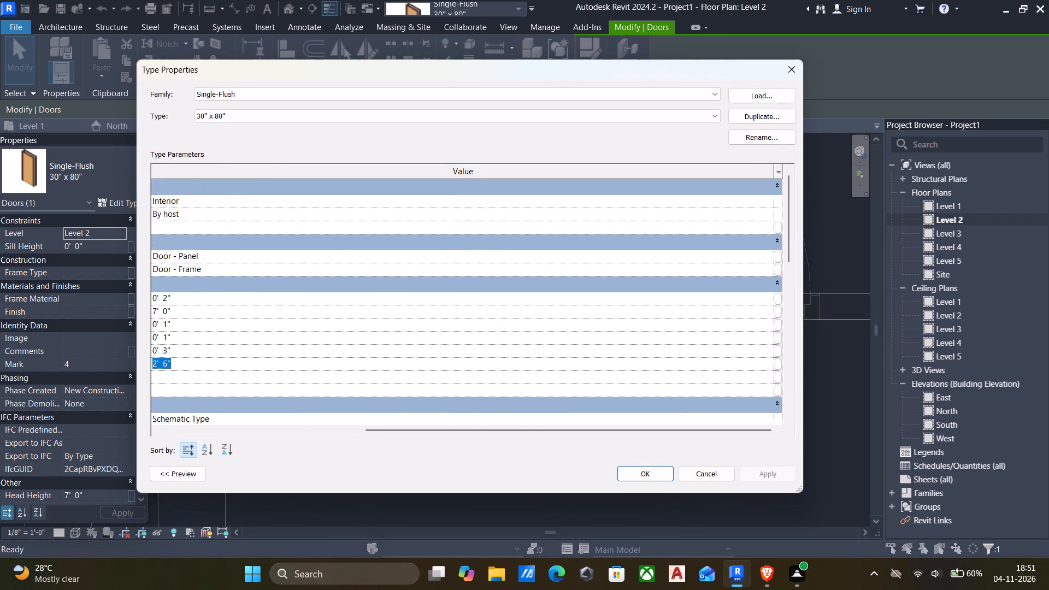
type("3'")
key("Return")
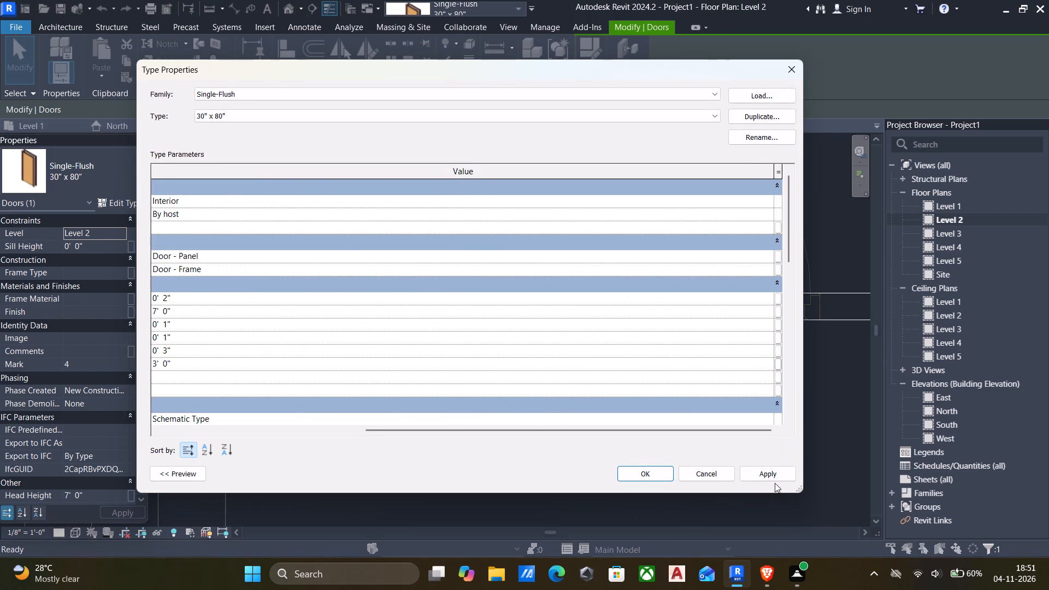
left_click(771, 473)
left_click(647, 471)
scroll(665, 465, "down", 7)
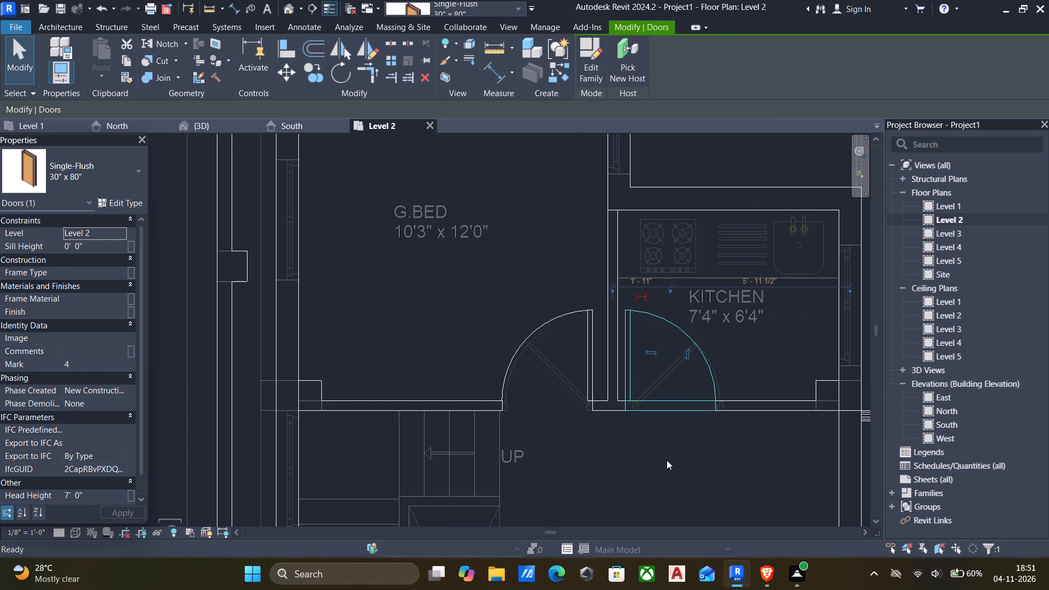
scroll(715, 431, "up", 4)
scroll(672, 429, "down", 3)
middle_click_drag(668, 429, 574, 428)
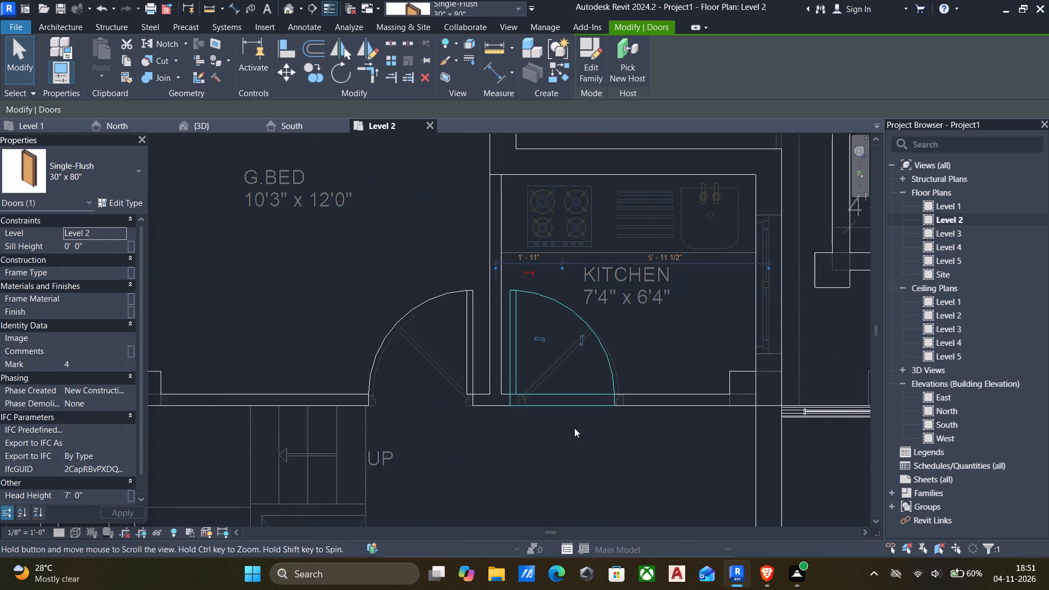
middle_click_drag(574, 428, 575, 428)
scroll(617, 417, "up", 5)
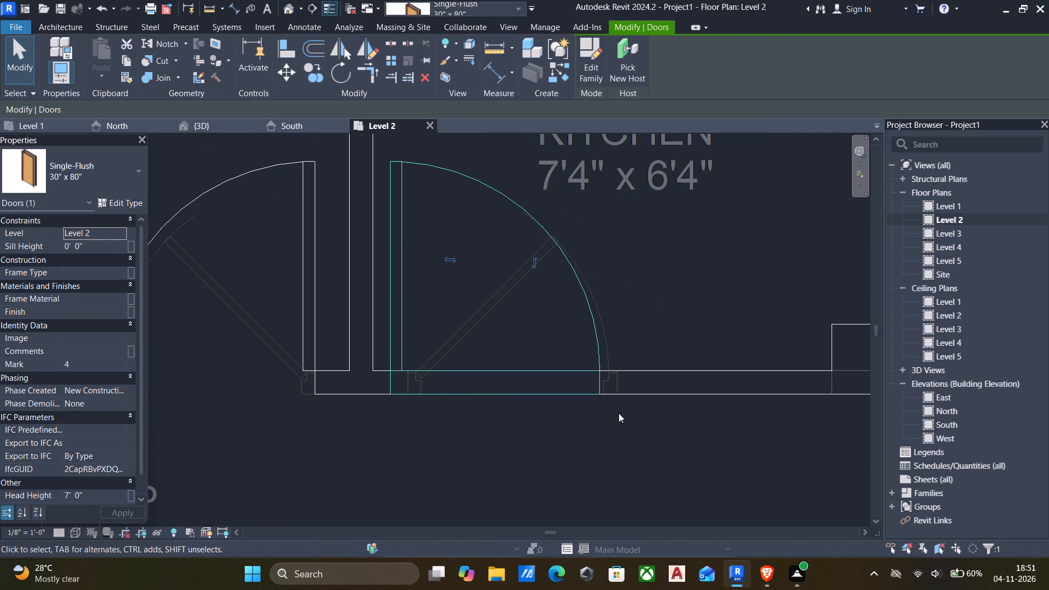
key("Escape")
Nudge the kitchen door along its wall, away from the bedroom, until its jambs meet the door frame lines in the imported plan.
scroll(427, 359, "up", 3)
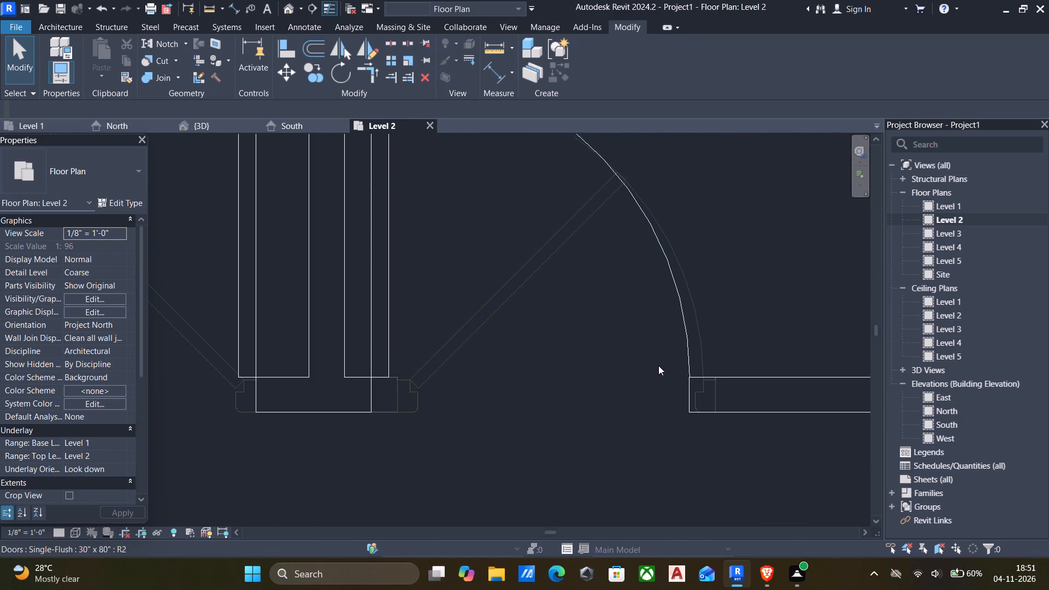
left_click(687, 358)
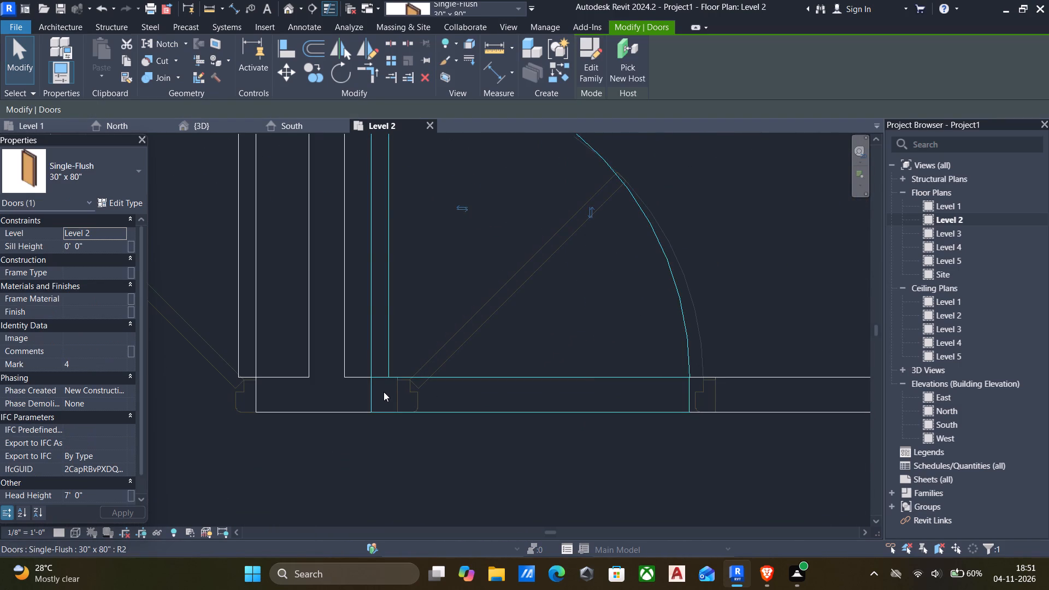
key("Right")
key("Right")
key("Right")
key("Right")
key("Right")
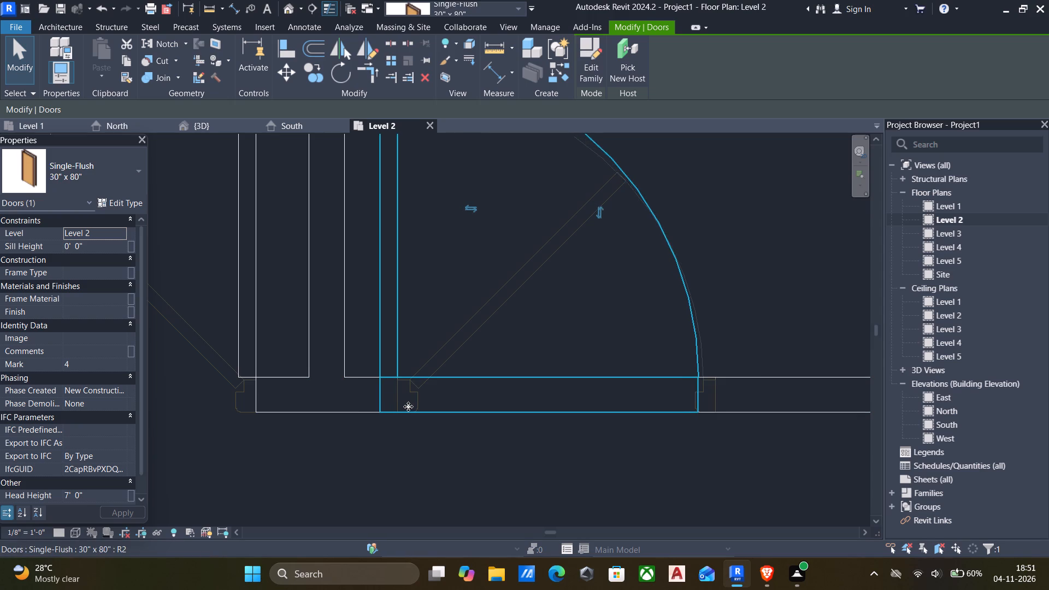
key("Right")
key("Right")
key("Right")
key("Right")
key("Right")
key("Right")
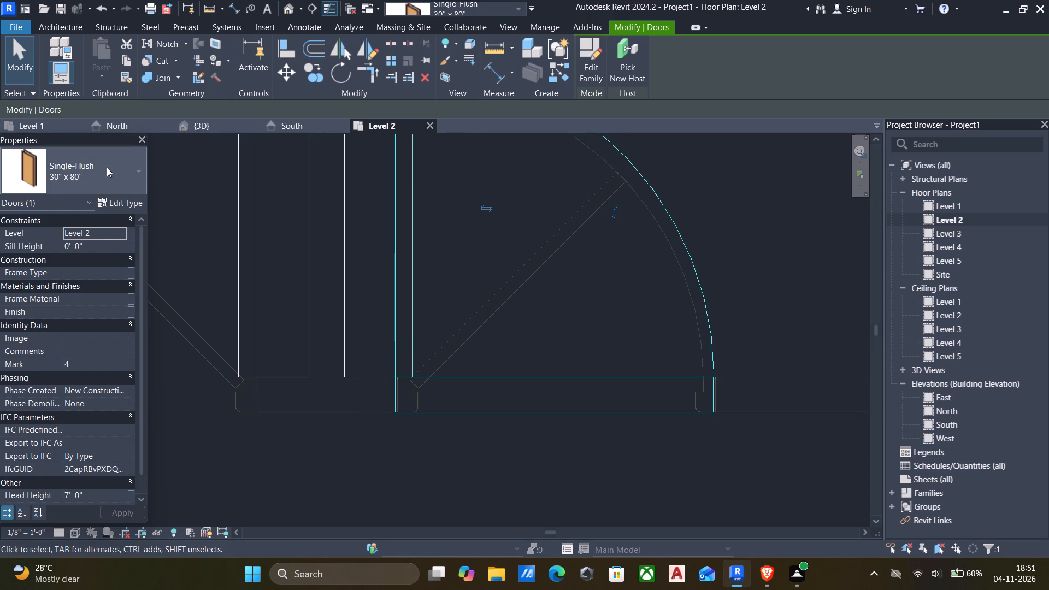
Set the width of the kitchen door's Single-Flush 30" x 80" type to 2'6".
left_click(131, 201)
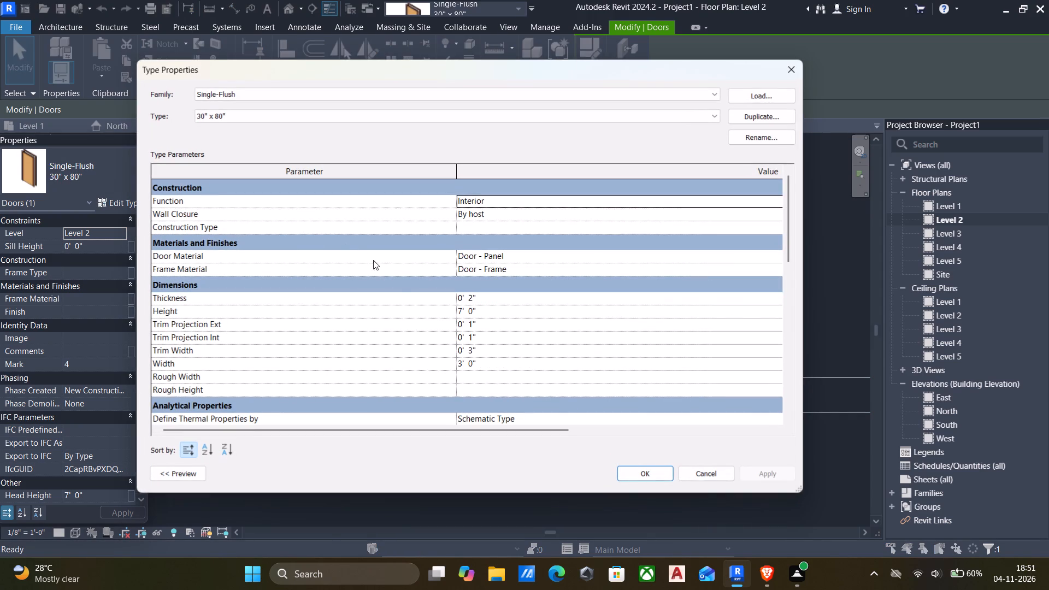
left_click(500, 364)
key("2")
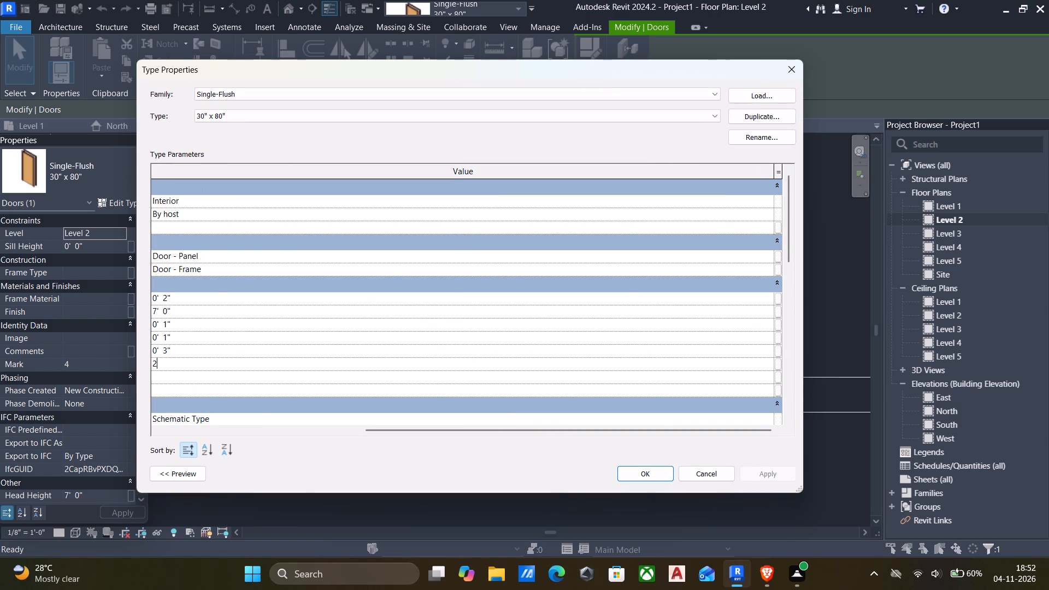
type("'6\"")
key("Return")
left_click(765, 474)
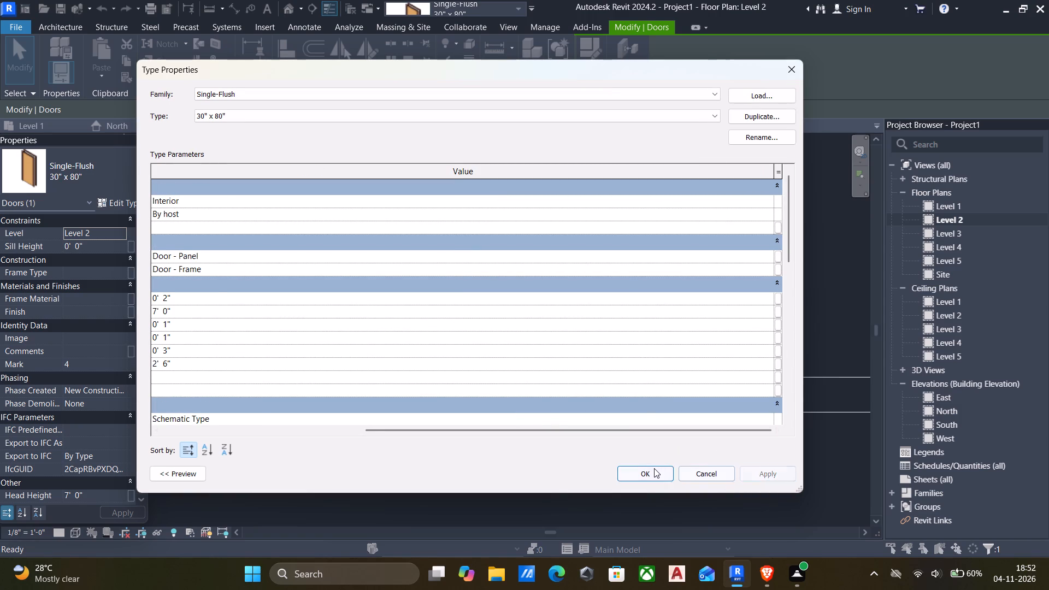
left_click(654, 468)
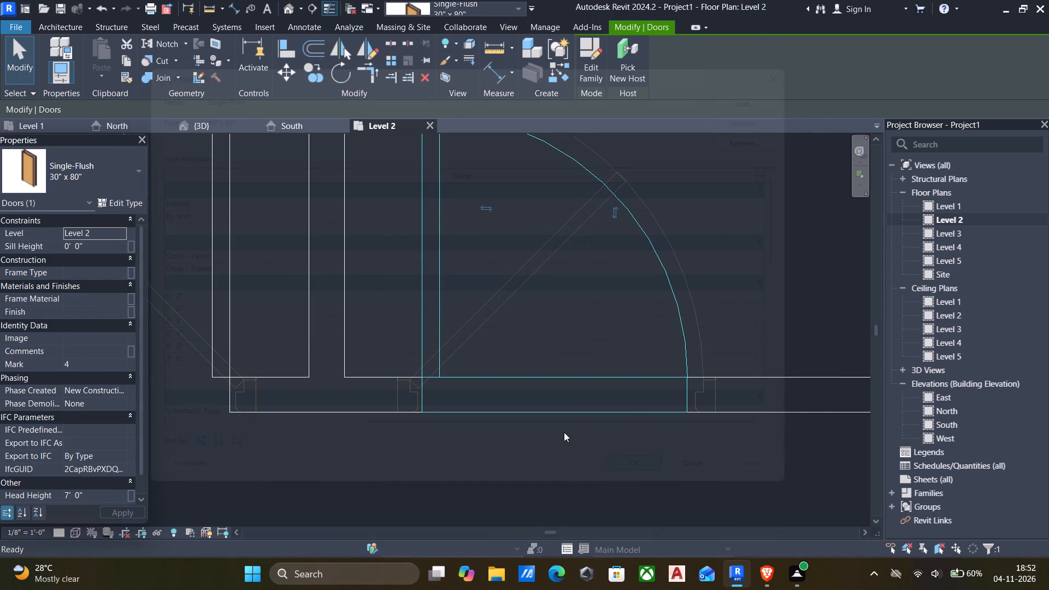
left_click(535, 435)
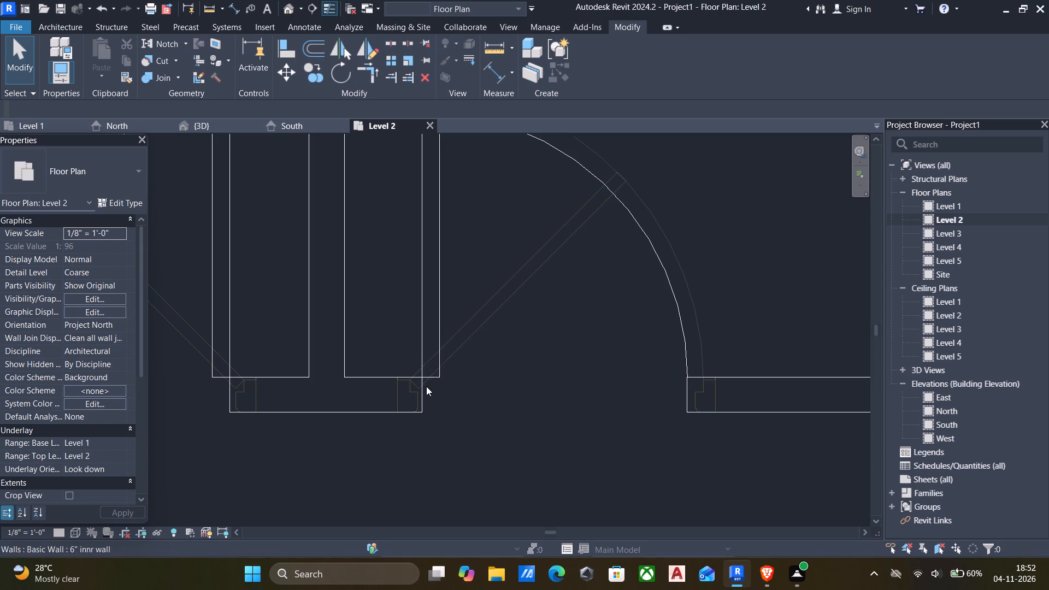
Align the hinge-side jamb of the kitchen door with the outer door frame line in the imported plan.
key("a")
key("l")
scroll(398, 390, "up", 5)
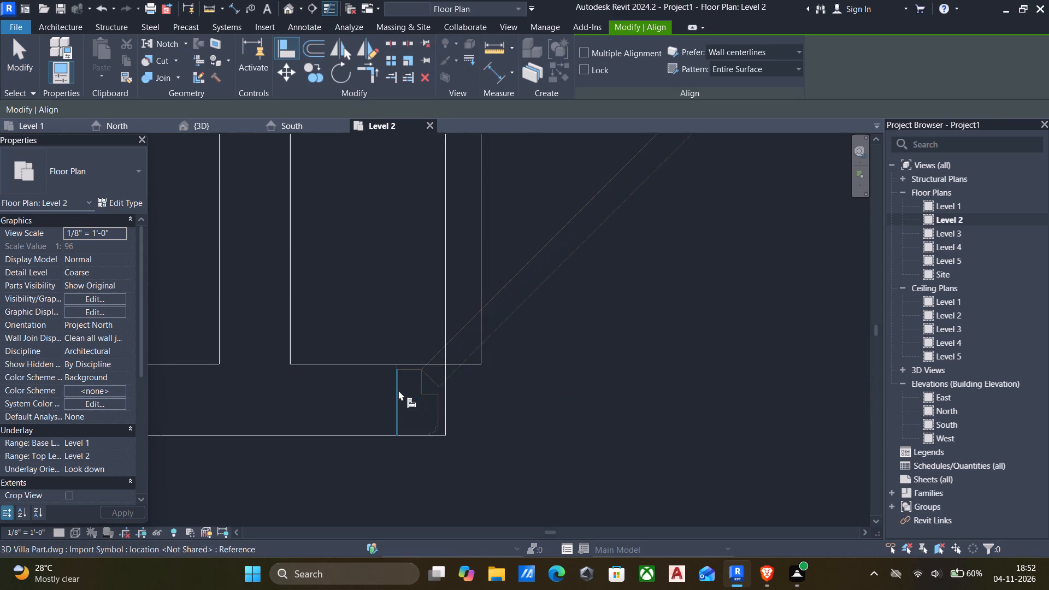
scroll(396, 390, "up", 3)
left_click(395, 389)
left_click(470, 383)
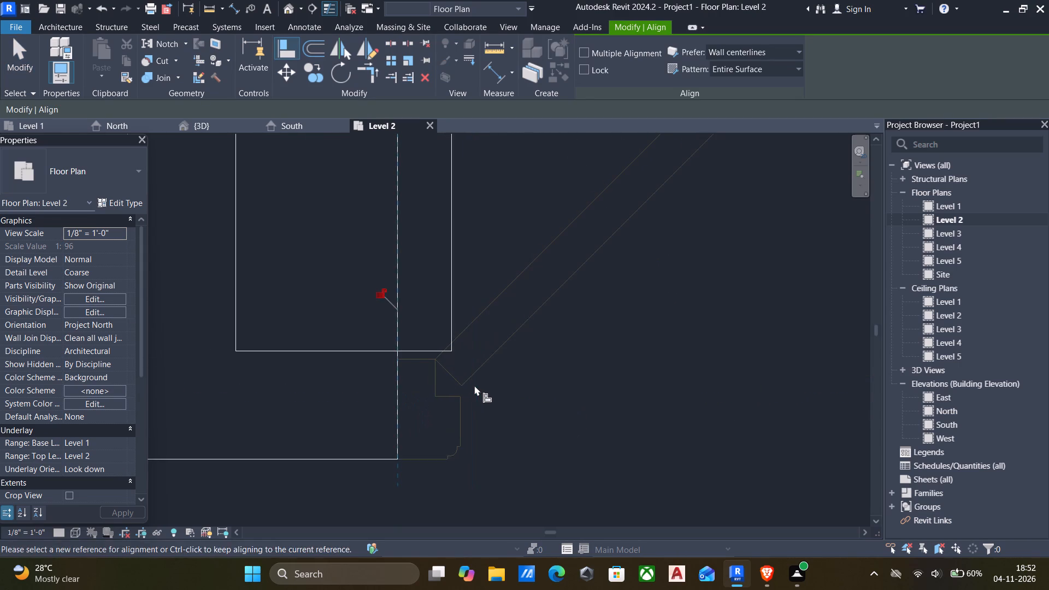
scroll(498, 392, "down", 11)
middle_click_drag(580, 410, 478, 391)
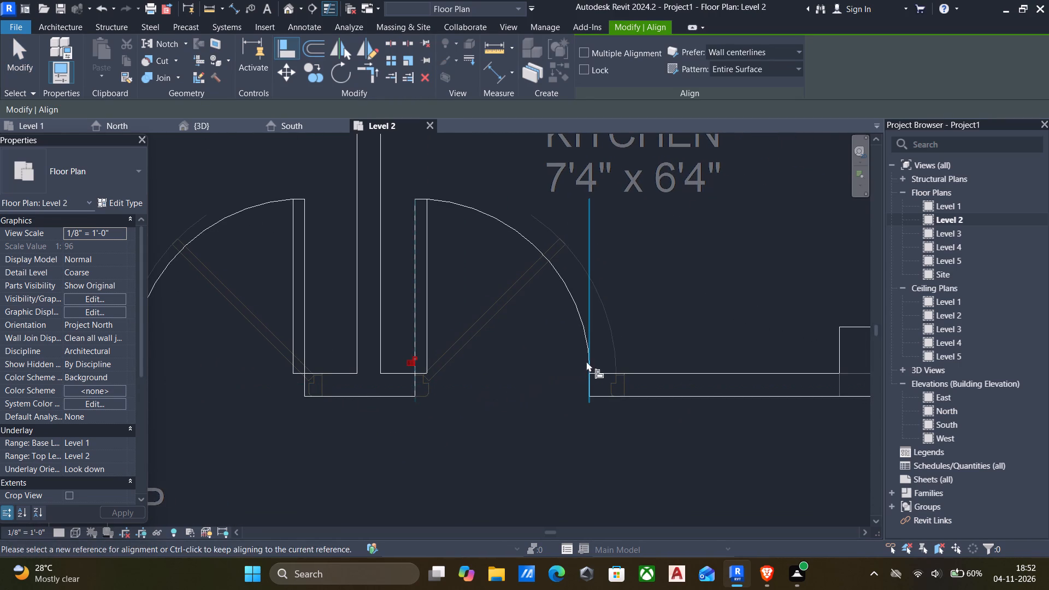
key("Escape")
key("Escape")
Set the width of the kitchen door's Single-Flush 30" x 80" type to 3'.
left_click(580, 313)
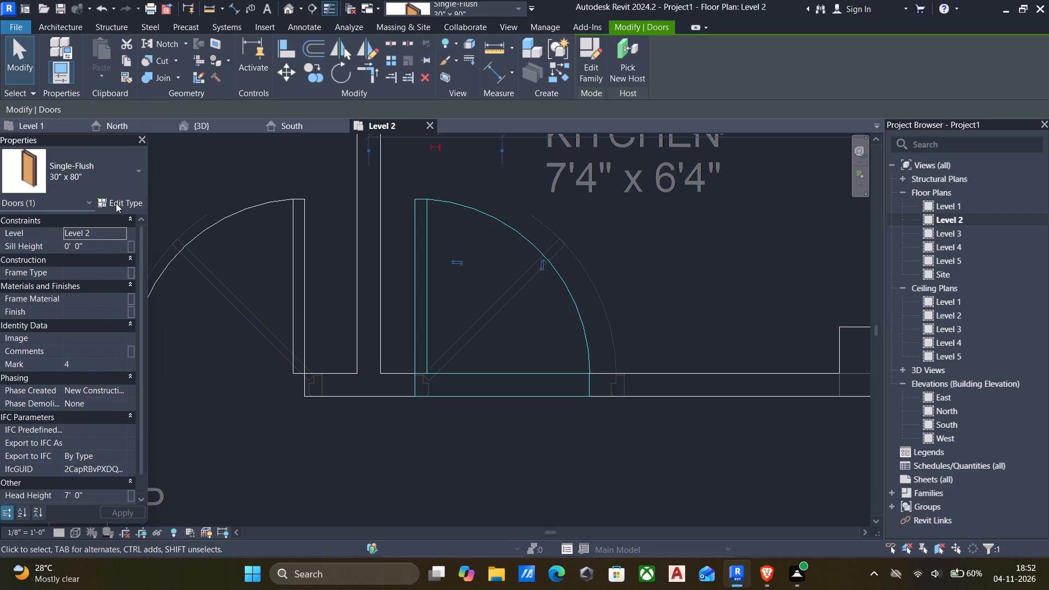
left_click(116, 203)
left_click(490, 363)
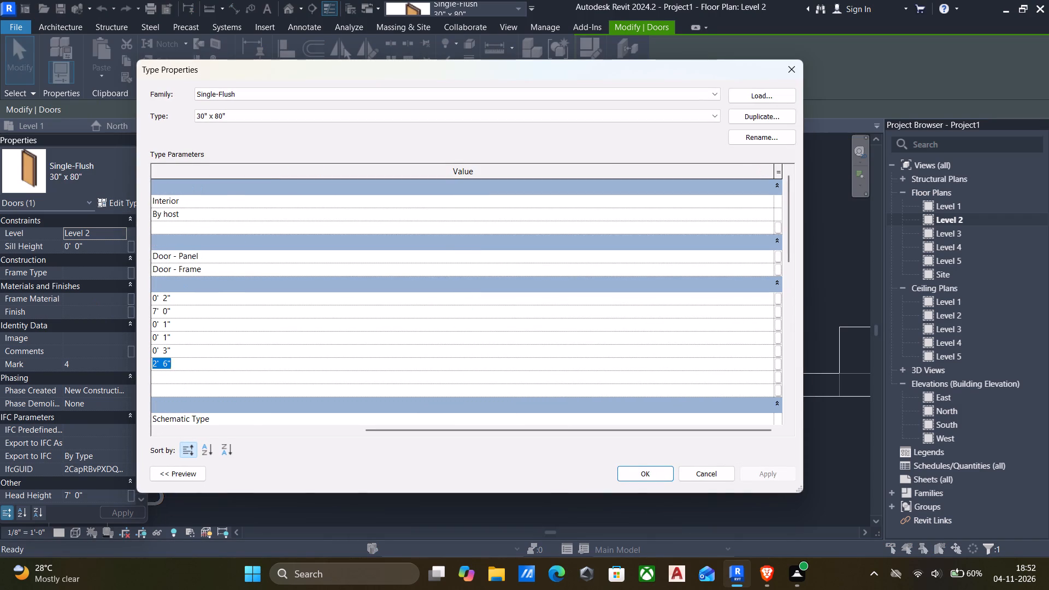
type("3'")
key("Return")
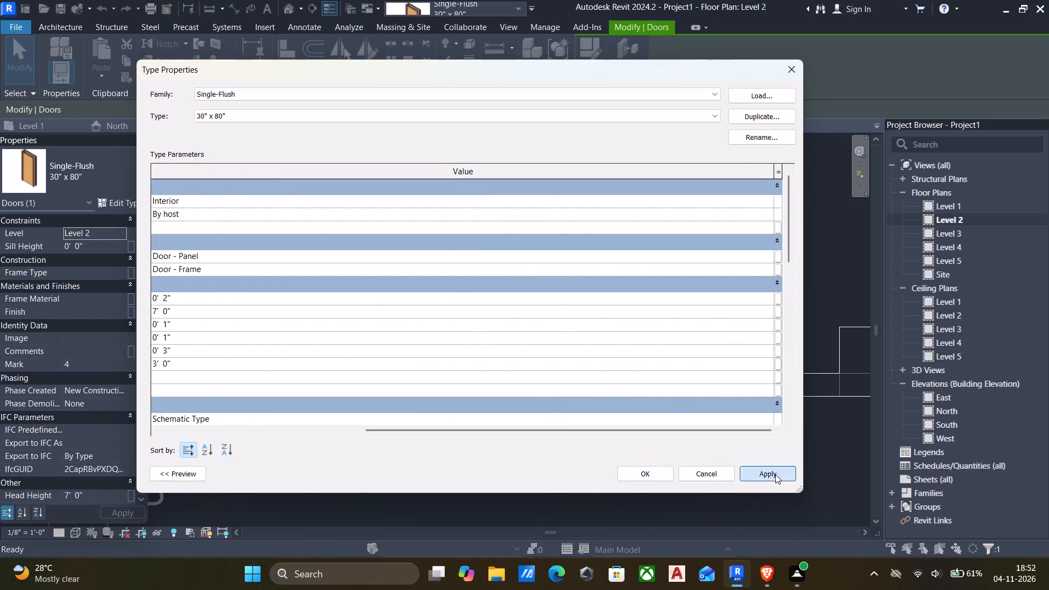
left_click(775, 474)
left_click(645, 471)
key("F1")
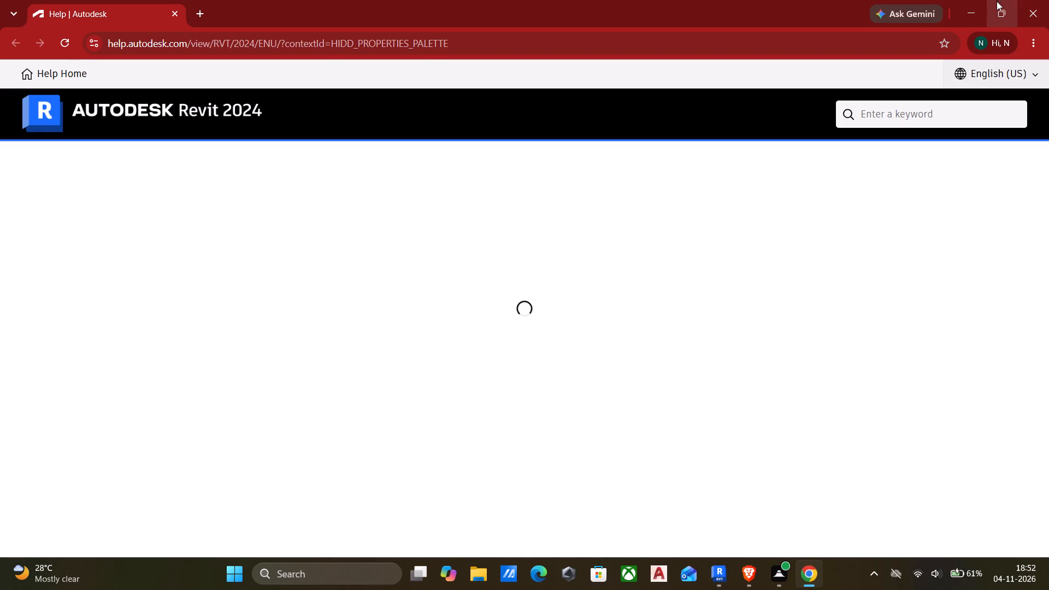
left_click(1032, 10)
key("Escape")
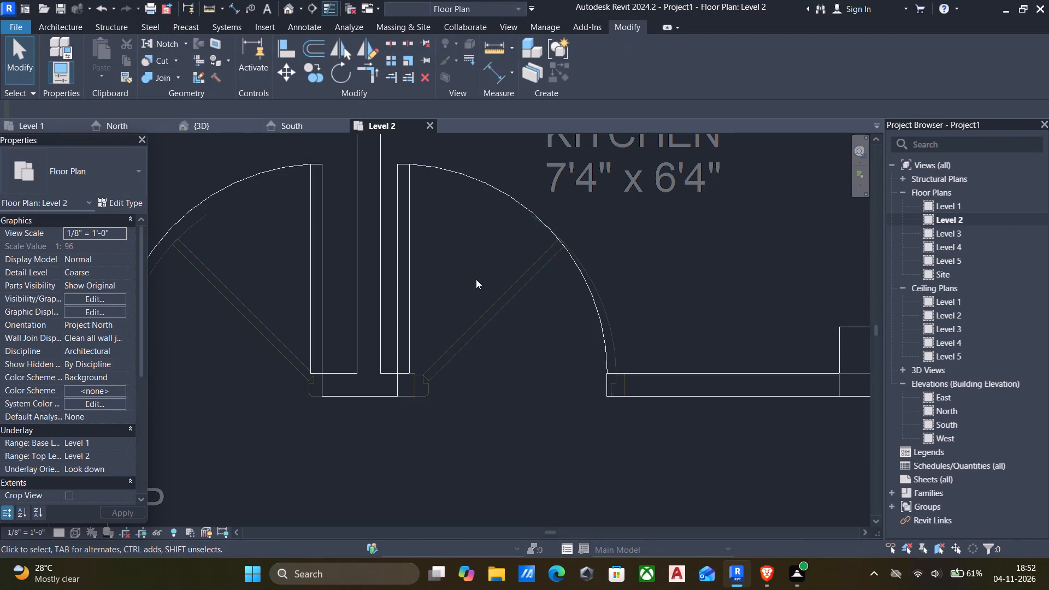
Align the kitchen door's jamb opposite the hinge with the outer door frame line in the imported plan.
key("a")
key("l")
scroll(625, 367, "up", 5)
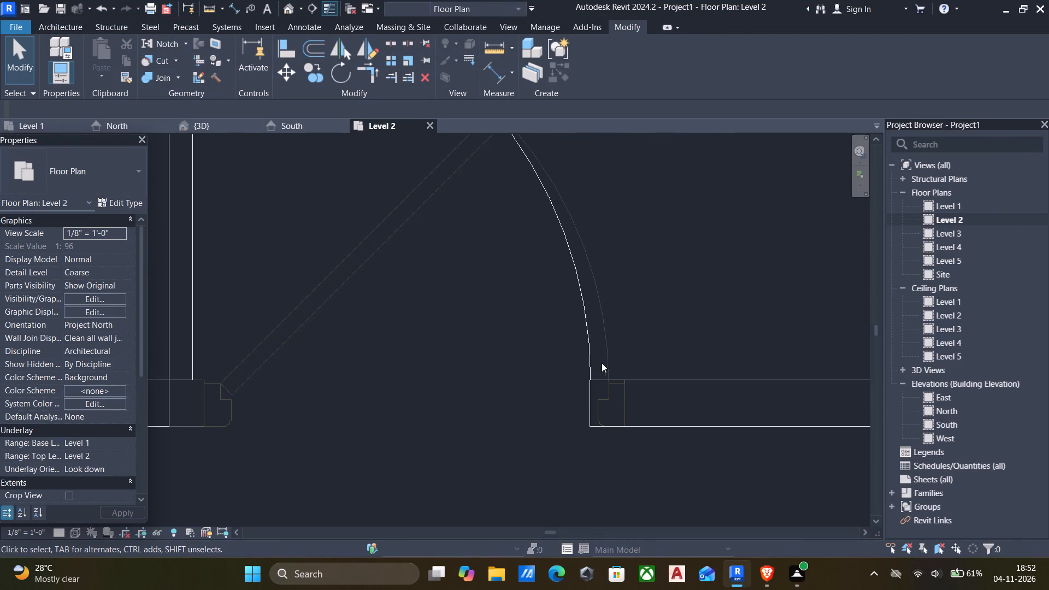
key("a")
key("l")
left_click(671, 394)
type("al")
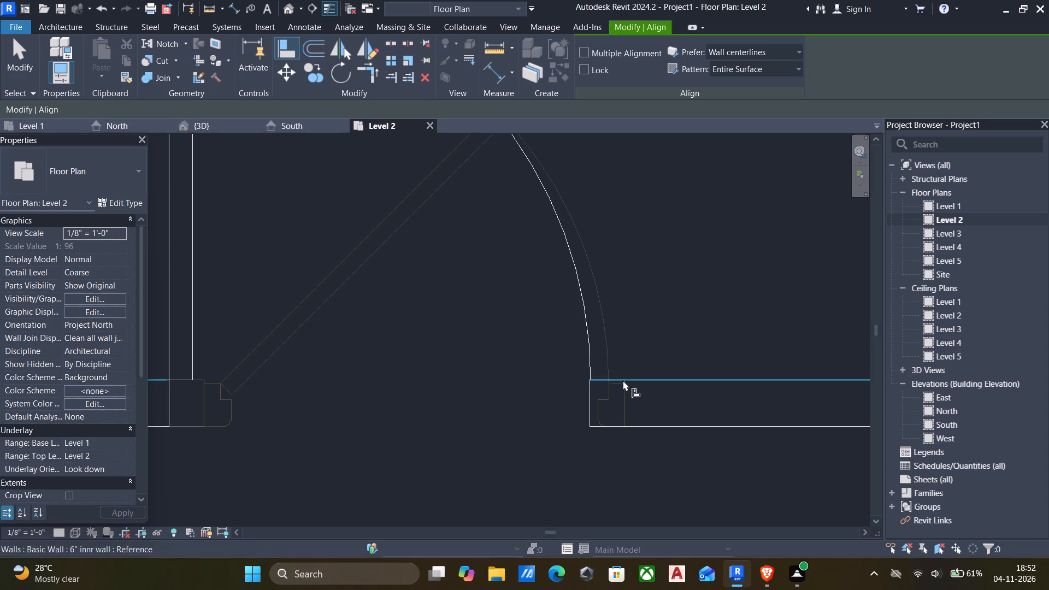
left_click(623, 398)
scroll(653, 367, "down", 3)
key("Escape")
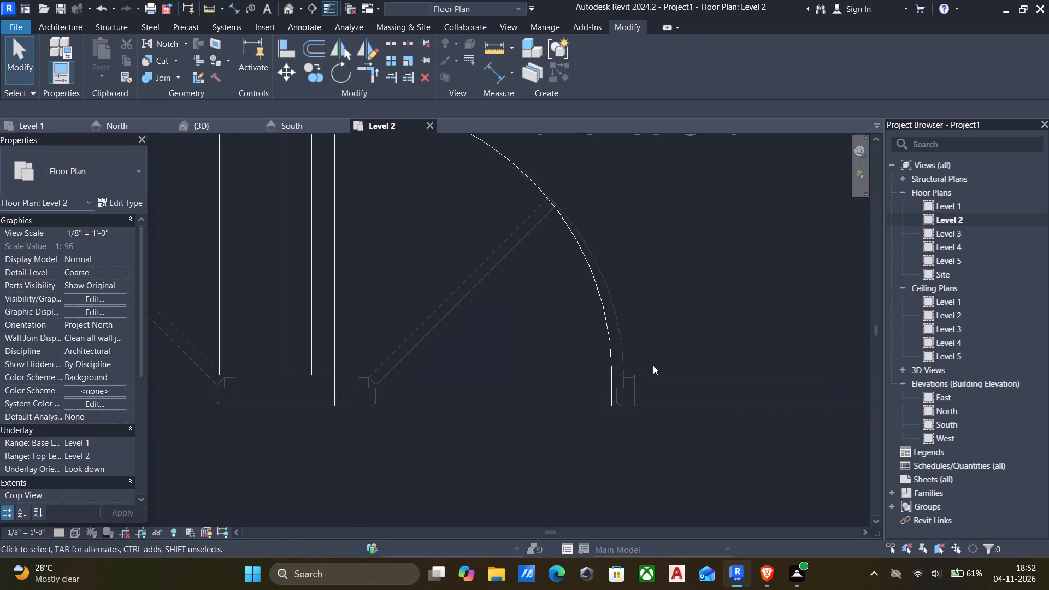
key("a")
key("l")
scroll(635, 391, "up", 4)
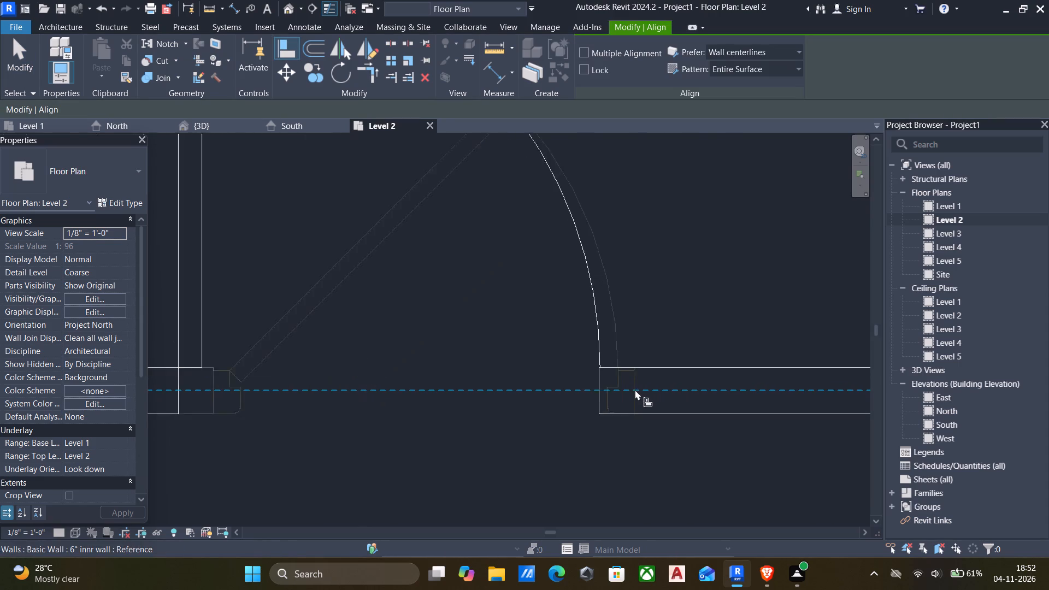
left_click(634, 378)
left_click(595, 346)
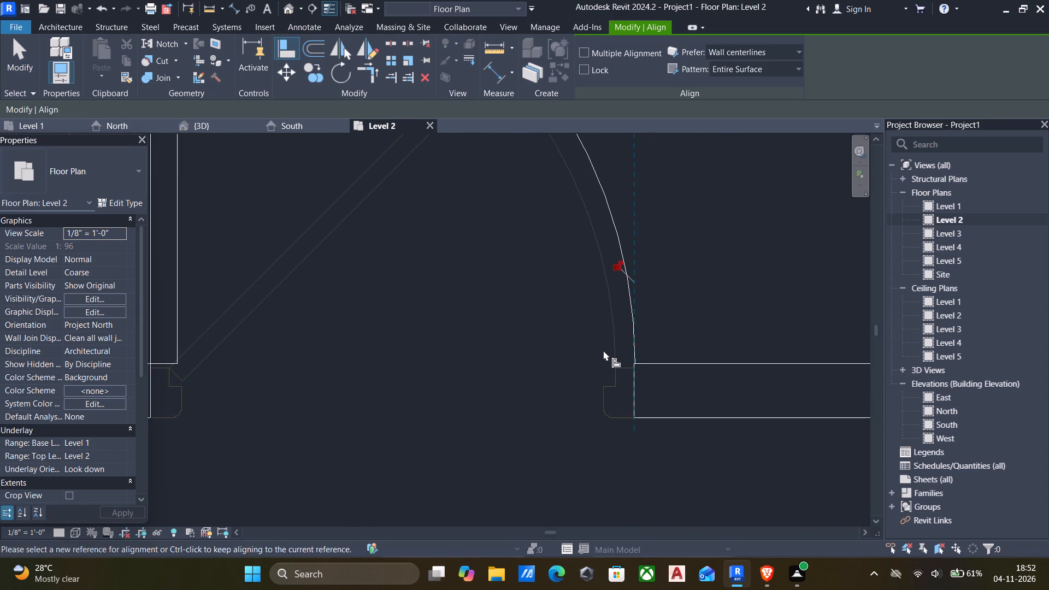
Examine the Level 2 plan from the kitchen door to the toilet door, comparing the toilet door with its plan symbol.
scroll(638, 371, "down", 7)
scroll(543, 368, "down", 4)
middle_click_drag(561, 371, 629, 377)
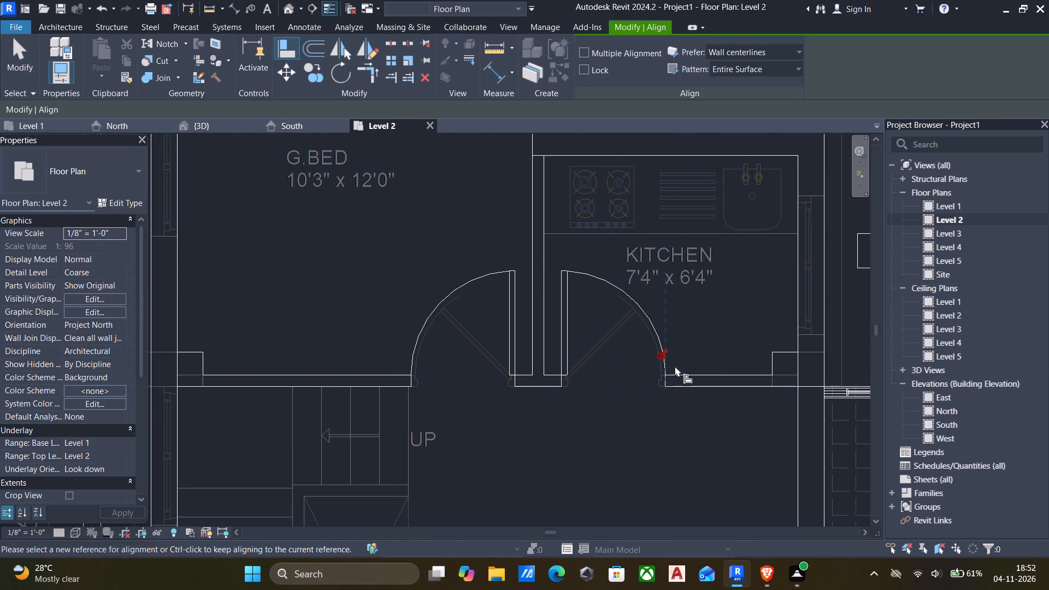
scroll(637, 361, "down", 7)
middle_click_drag(639, 371, 633, 319)
scroll(620, 371, "down", 4)
middle_click_drag(620, 374, 621, 309)
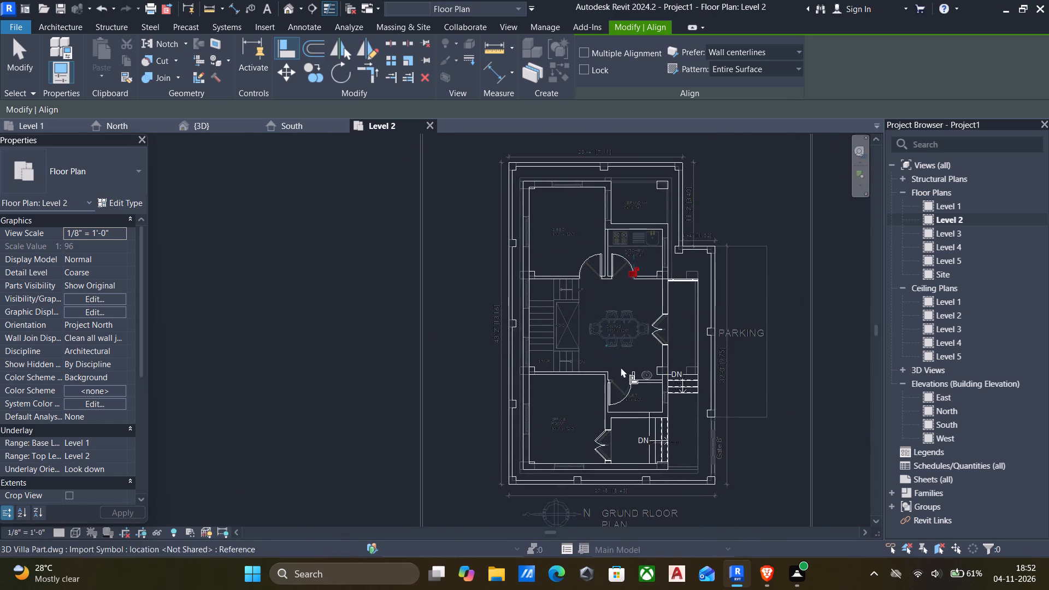
scroll(621, 377, "down", 1)
middle_click_drag(621, 377, 614, 342)
scroll(609, 368, "up", 4)
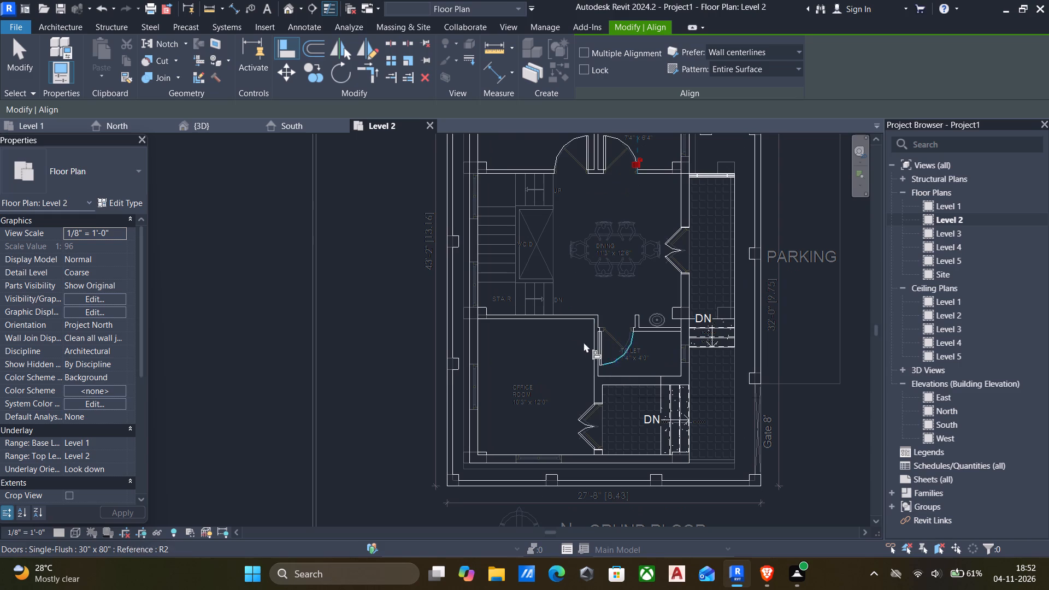
scroll(602, 373, "down", 3)
middle_click_drag(611, 379, 617, 359)
scroll(619, 359, "down", 1)
scroll(622, 351, "up", 11)
scroll(605, 324, "down", 2)
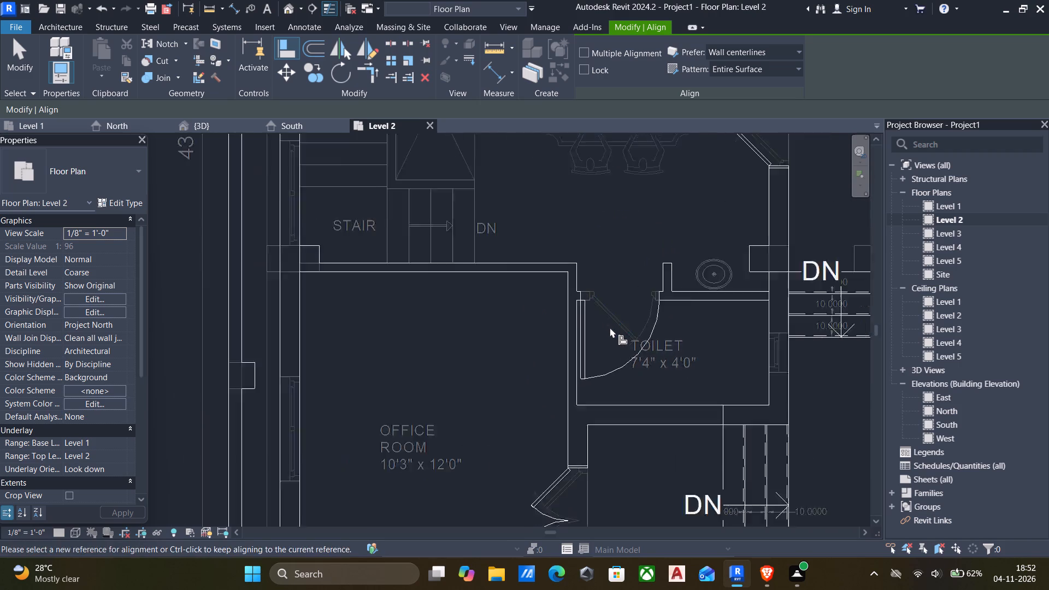
scroll(610, 327, "down", 2)
middle_click_drag(614, 328, 627, 328)
scroll(647, 323, "up", 9)
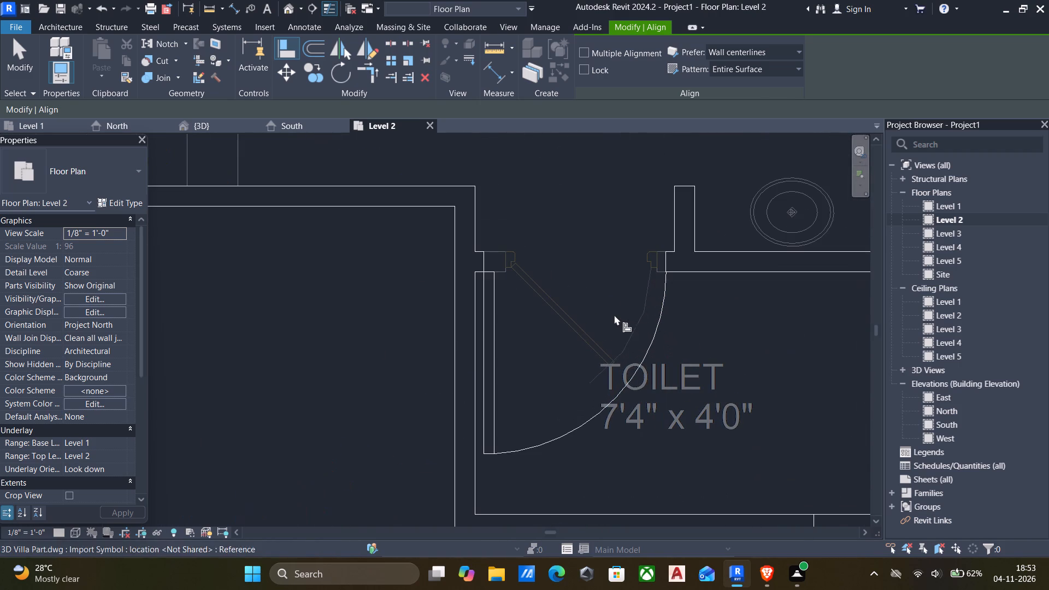
key("Escape")
key("Escape")
Duplicate the toilet door's Single-Flush 30" x 80" type under the name 2'6" x7'.
left_click(653, 335)
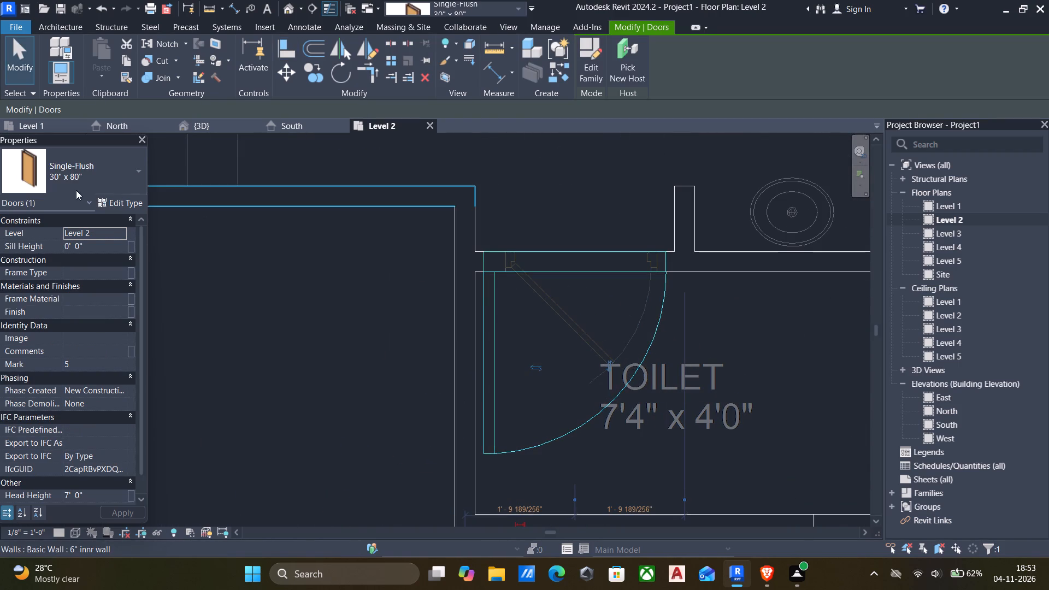
left_click(117, 202)
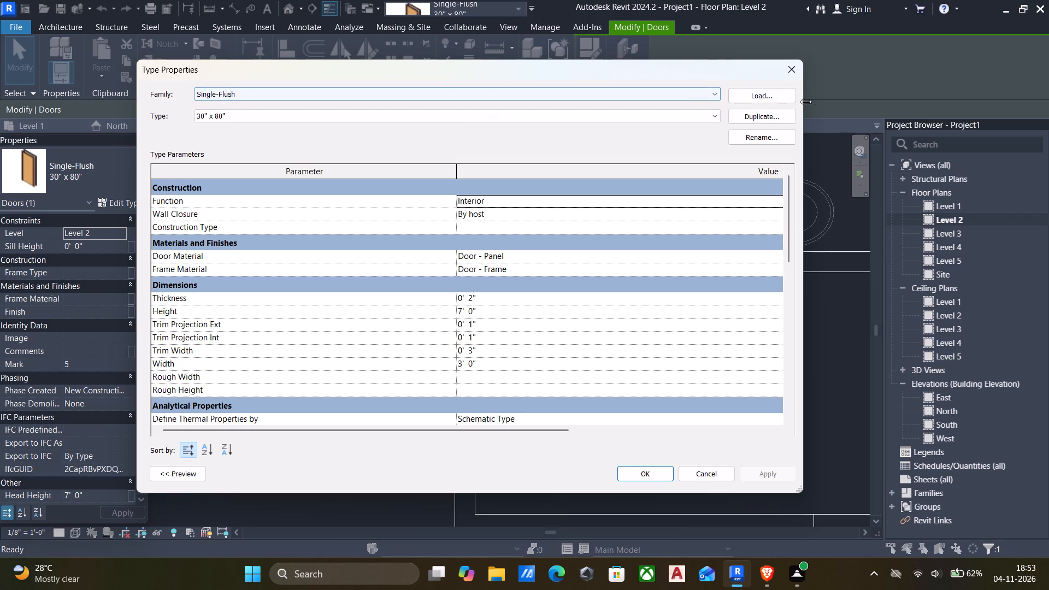
left_click(799, 71)
left_click(97, 171)
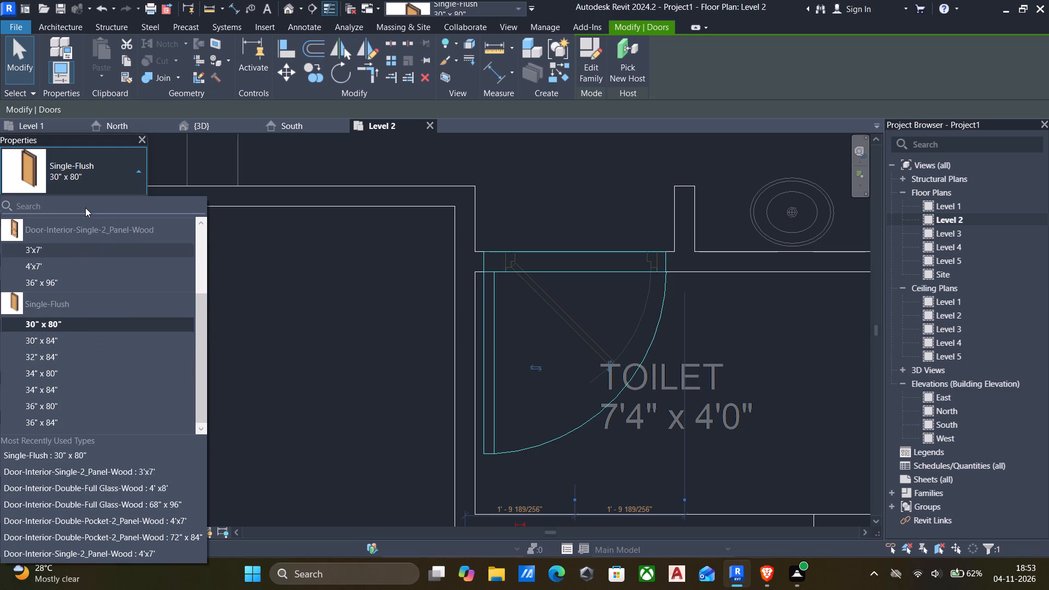
left_click(94, 183)
left_click(121, 204)
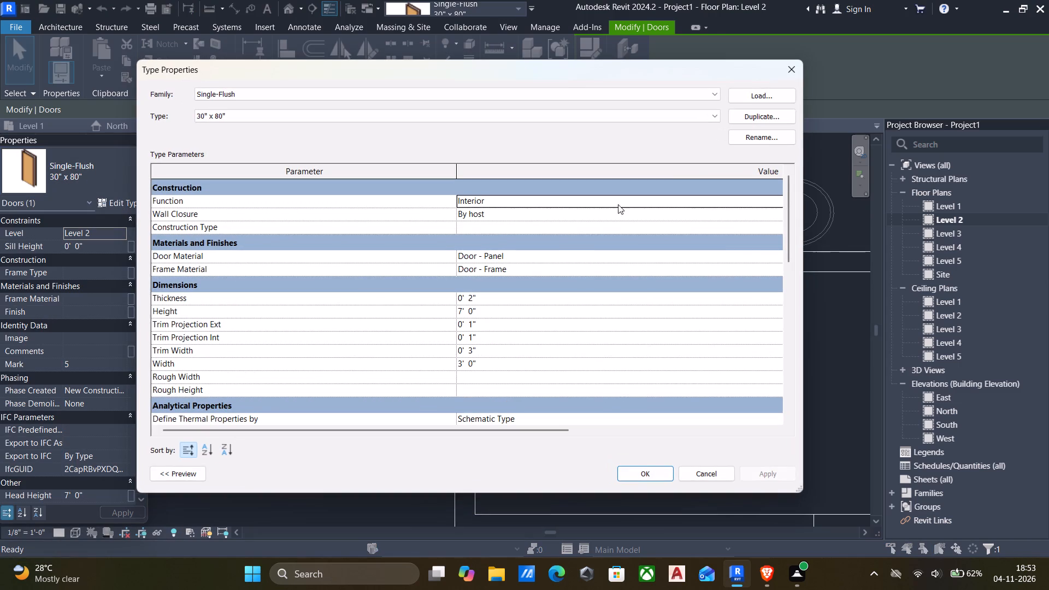
left_click(753, 119)
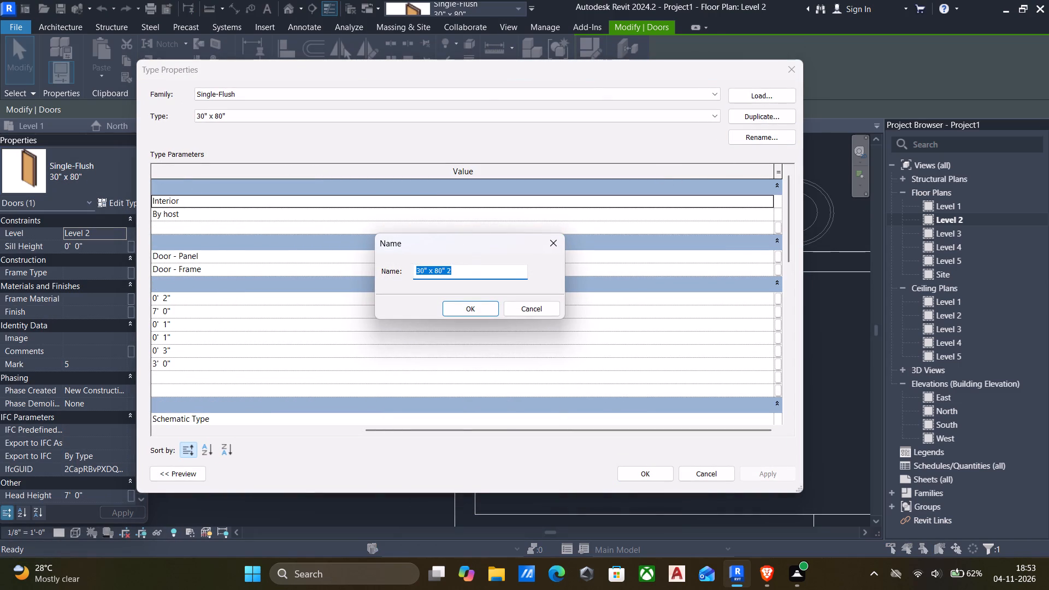
left_click(555, 248)
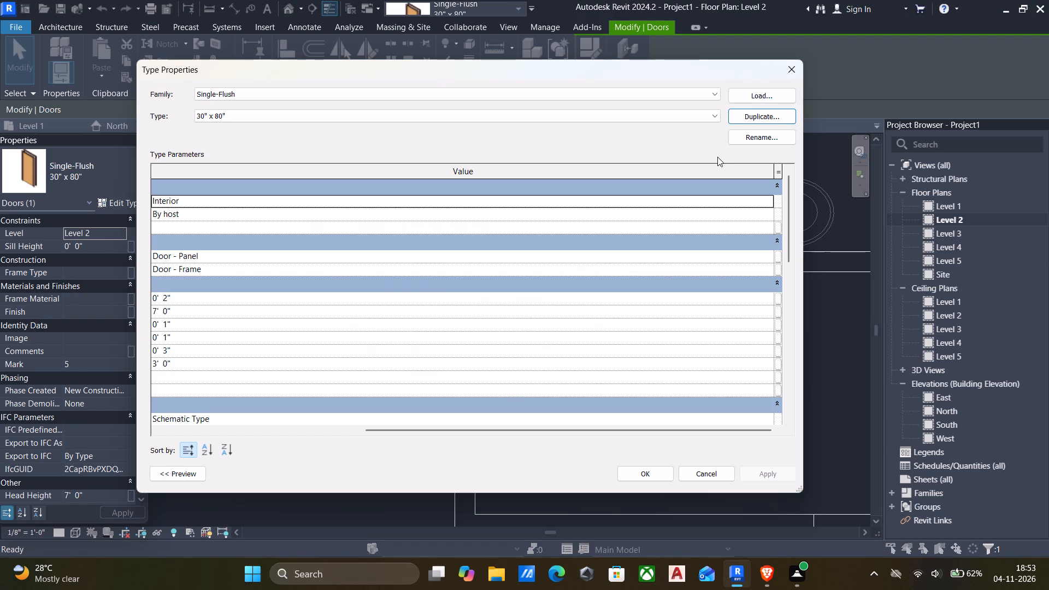
left_click(756, 119)
key("BackSpace")
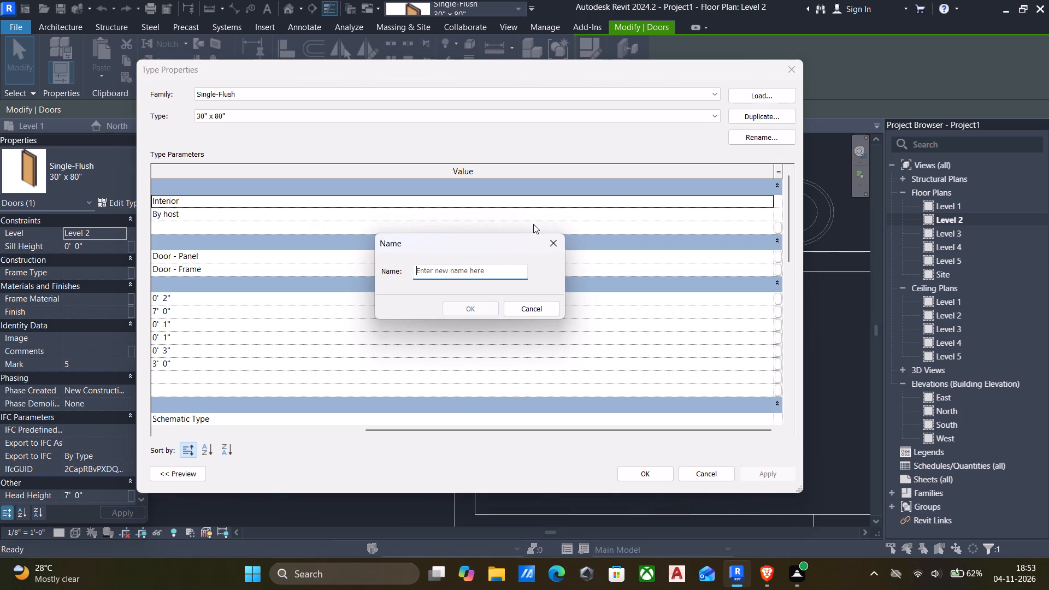
type("2'")
key("6")
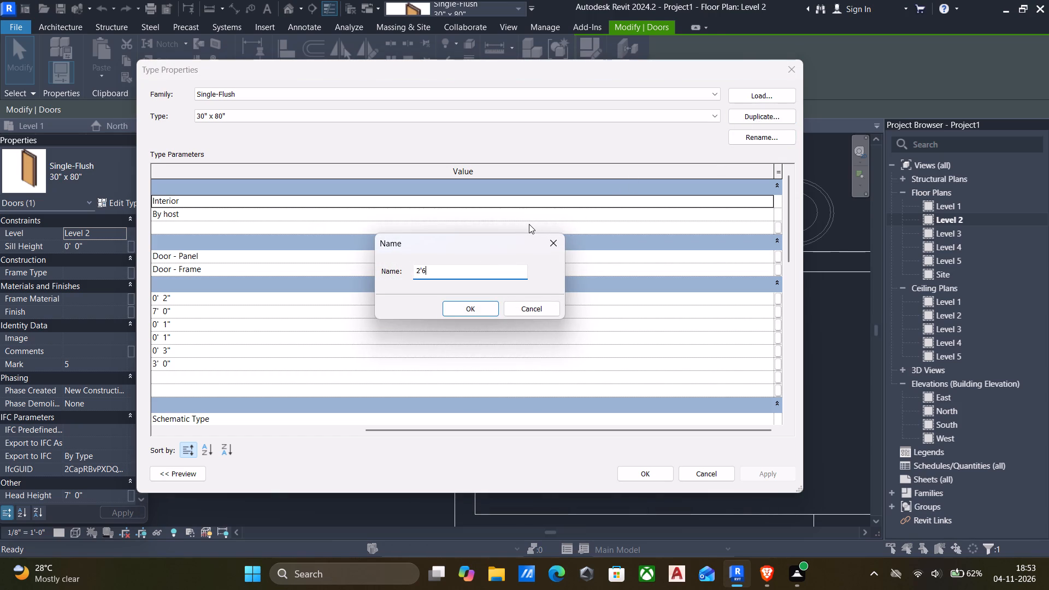
key("shift+quotedbl")
key("space")
type("x7")
key("apostrophe")
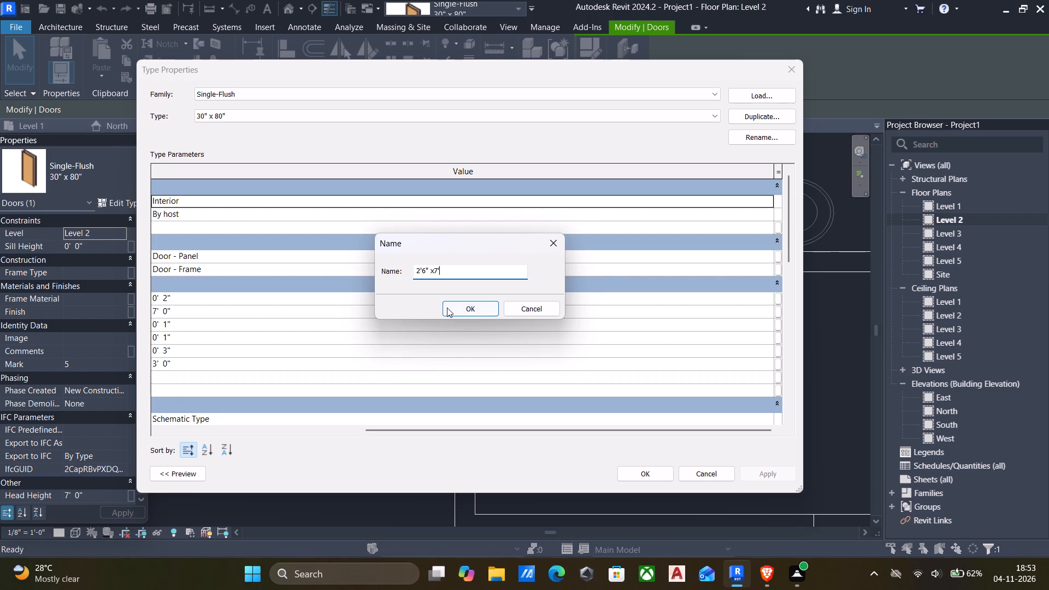
left_click(454, 311)
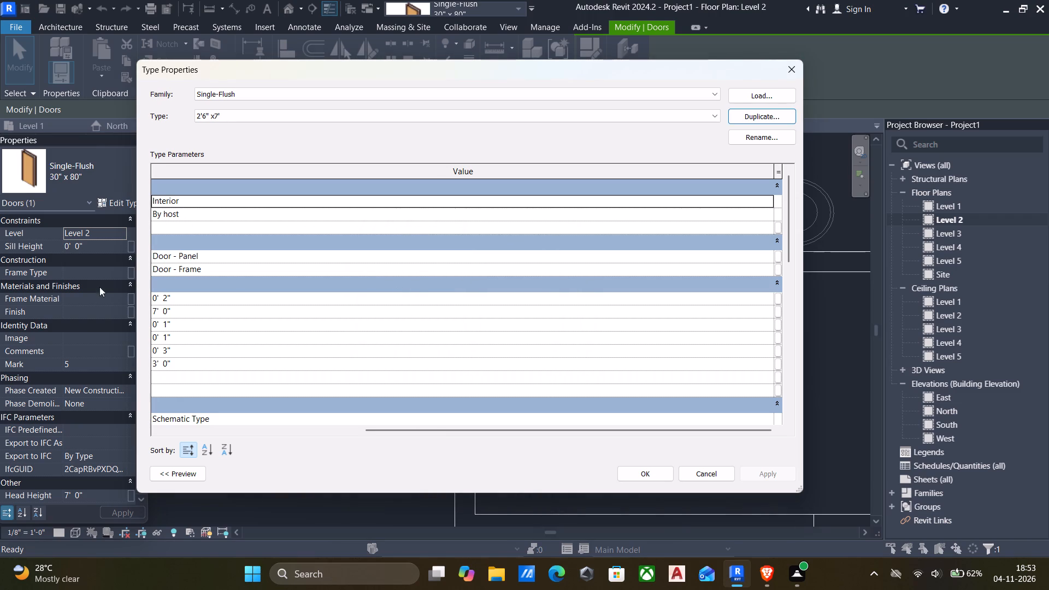
Set the width of the toilet door's 2'6" x7' type to 2'6".
left_click(187, 365)
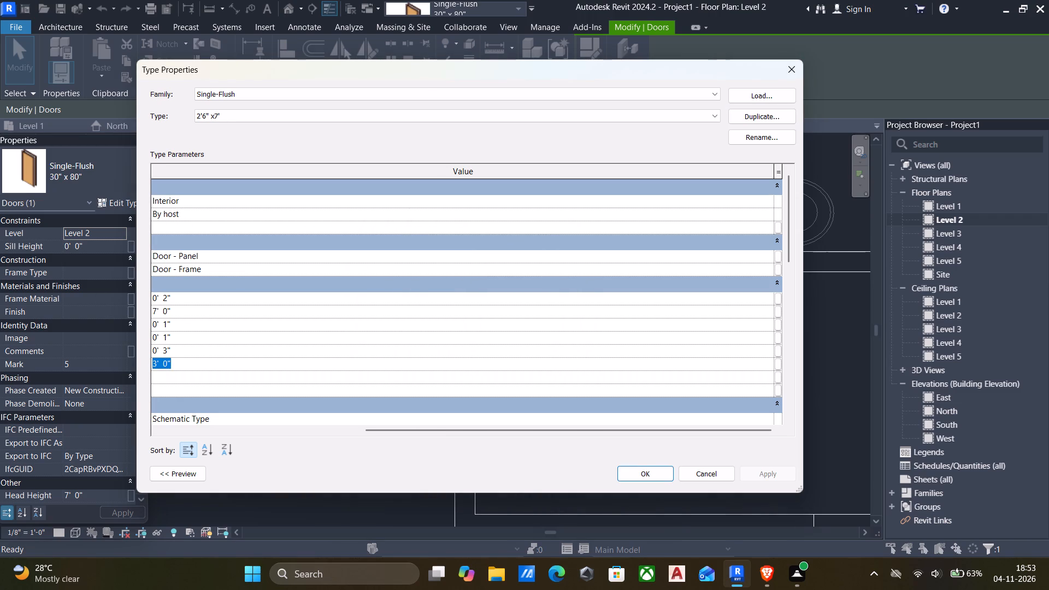
type("2'")
key("6")
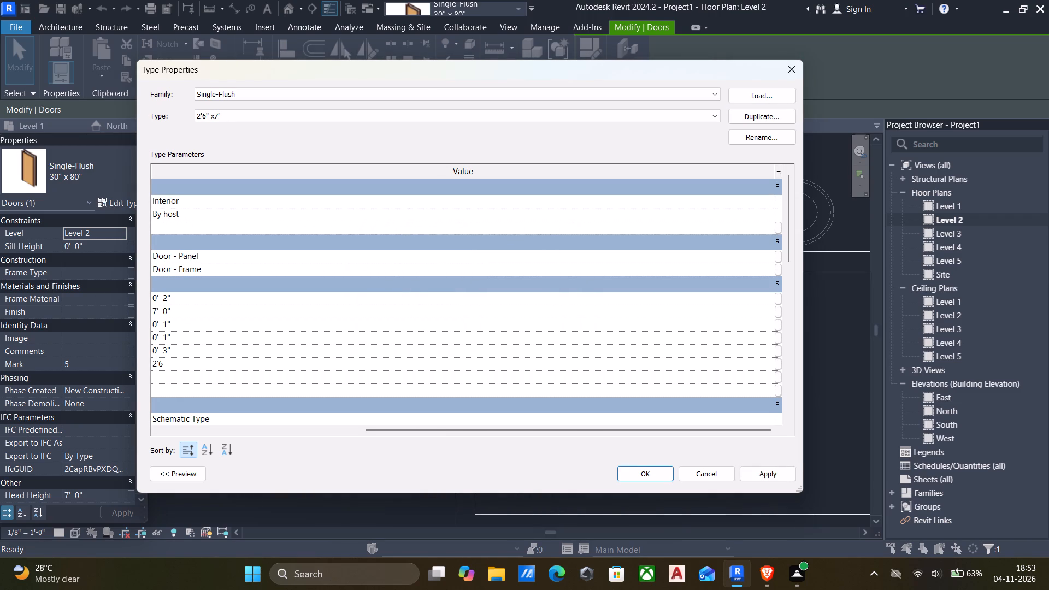
key("shift+quotedbl")
key("Return")
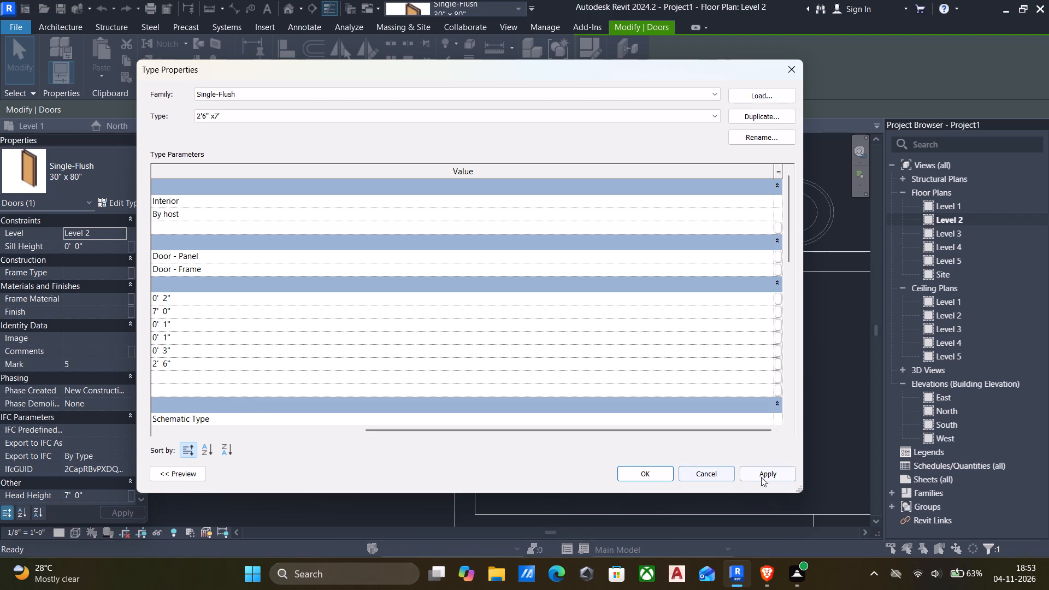
left_click(769, 477)
left_click(662, 473)
Align the toilet door's jamb opposite the hinge with the outer door frame line in the imported plan.
scroll(580, 388, "down", 5)
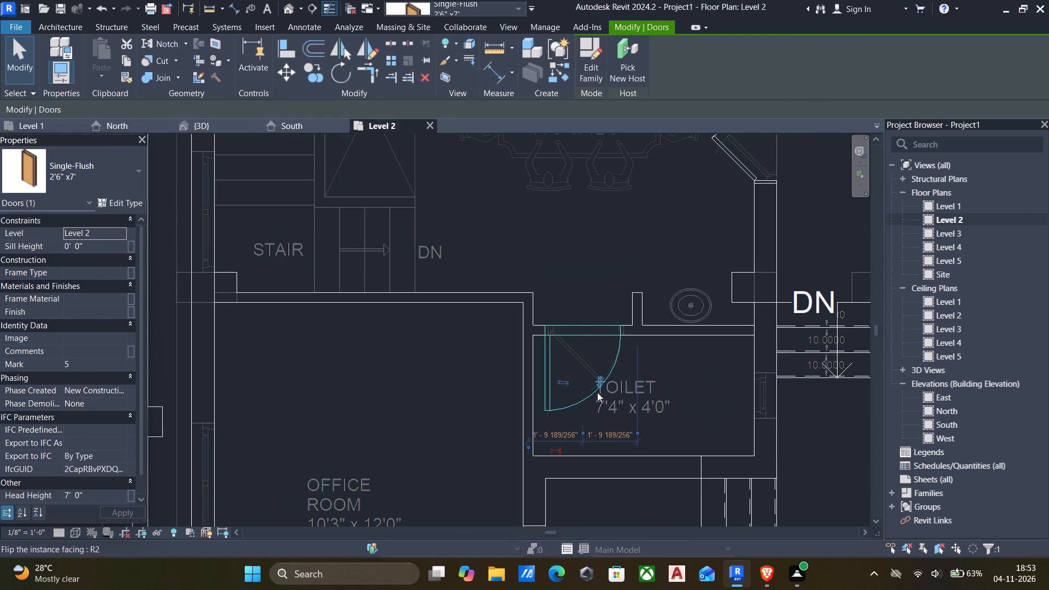
scroll(607, 349, "up", 4)
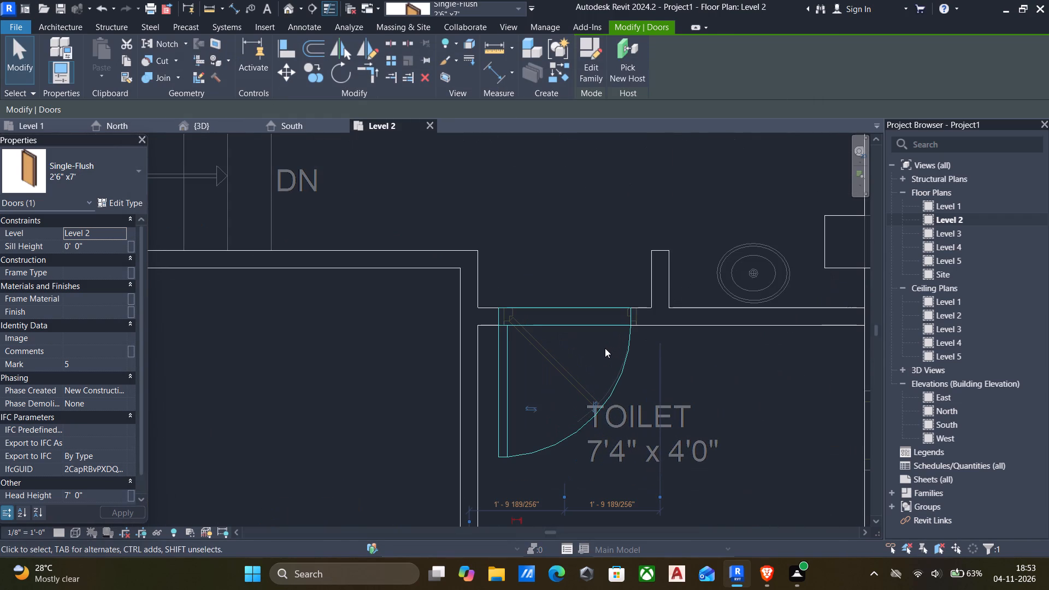
key("Escape")
type("al")
scroll(624, 352, "up", 5)
scroll(651, 297, "up", 3)
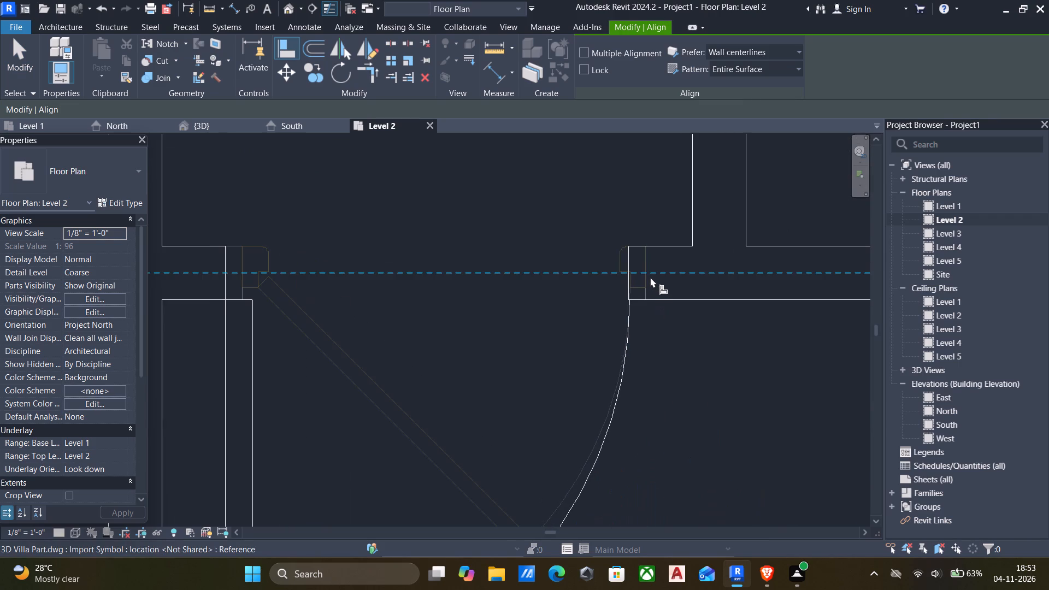
left_click(648, 262)
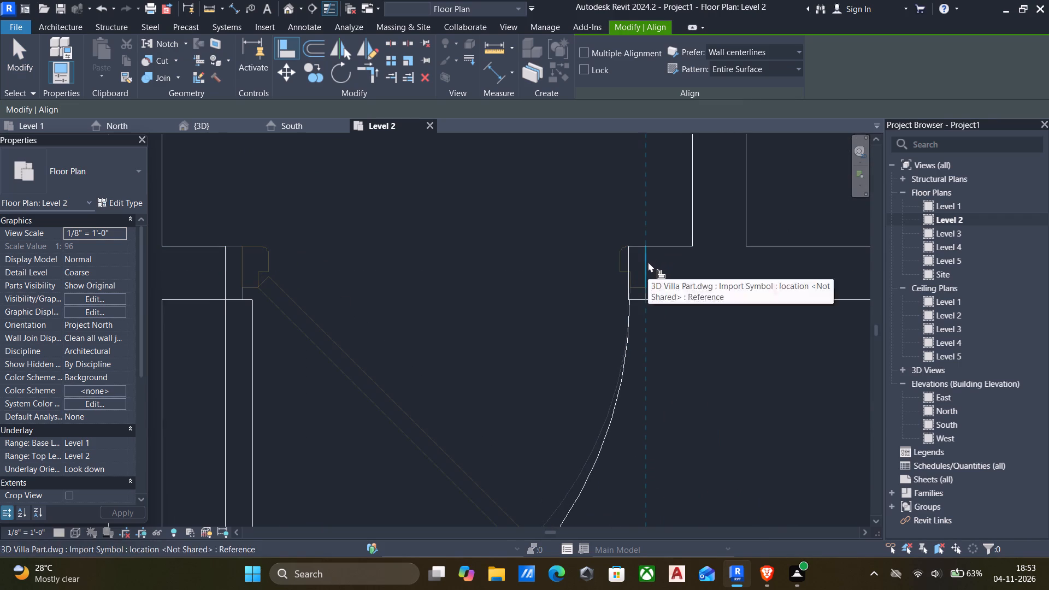
left_click(632, 329)
scroll(640, 329, "down", 6)
scroll(547, 317, "down", 3)
middle_click_drag(555, 318, 639, 322)
scroll(640, 319, "down", 10)
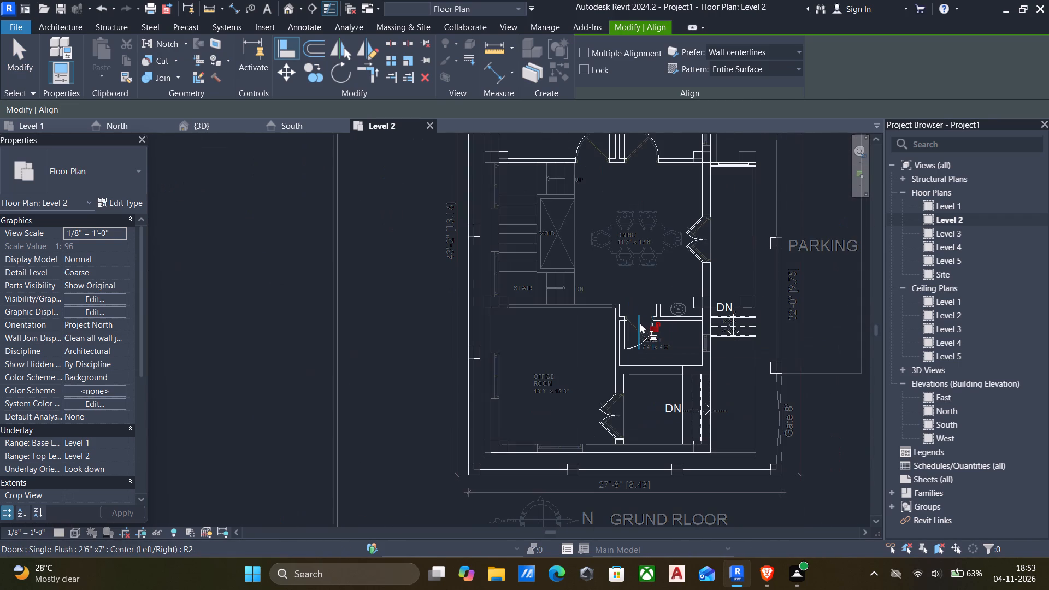
key("Escape")
scroll(640, 323, "down", 5)
key("Escape")
Examine the villa's placed doors and interior walls from several angles in the 3D view.
scroll(633, 356, "up", 5)
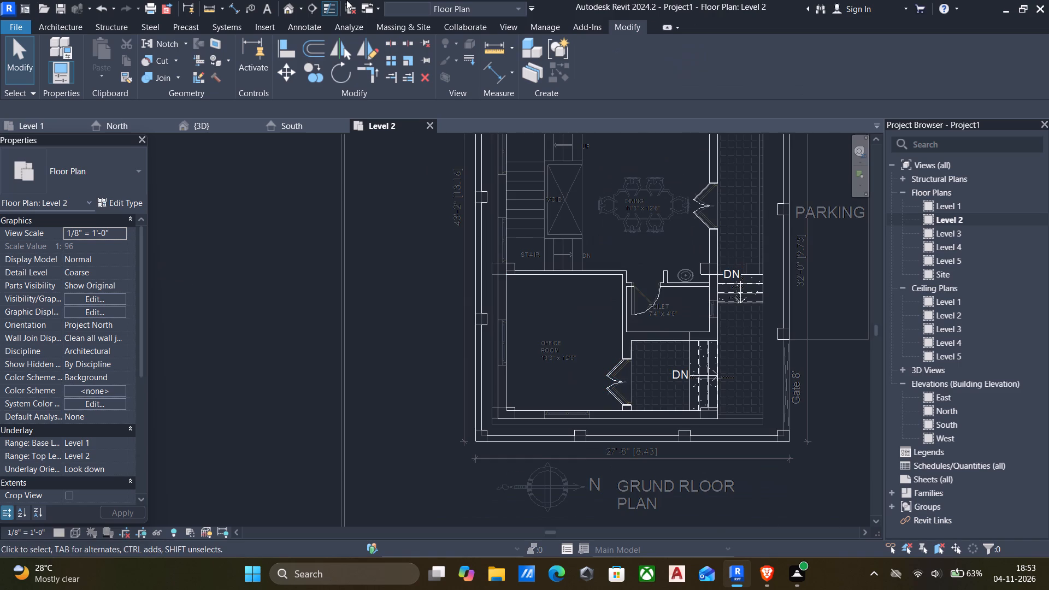
left_click(285, 8)
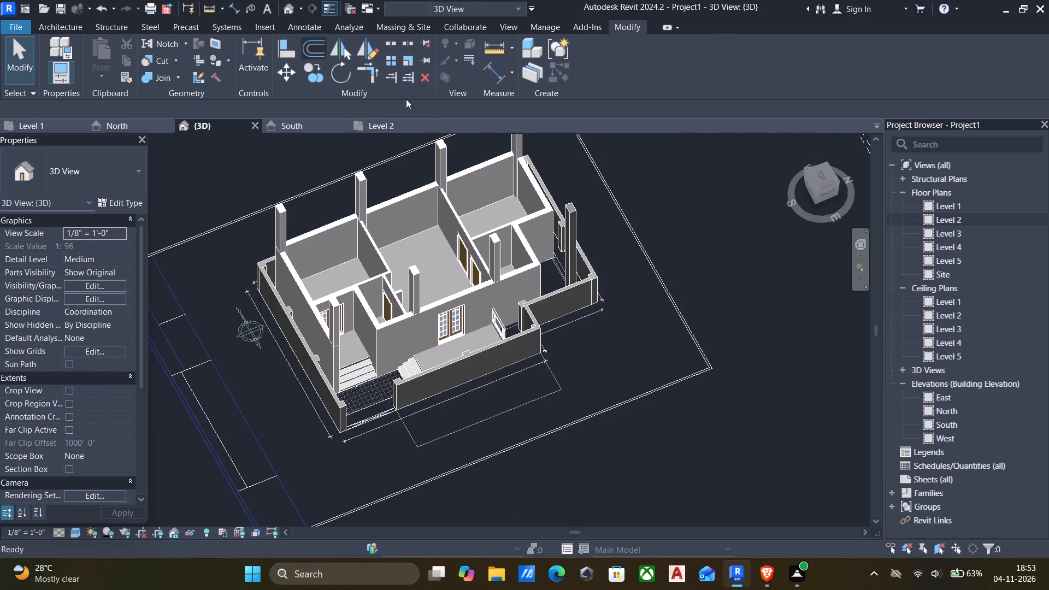
scroll(371, 253, "down", 1)
middle_click_drag(414, 261, 459, 264)
middle_click_drag(464, 267, 528, 212, "shift")
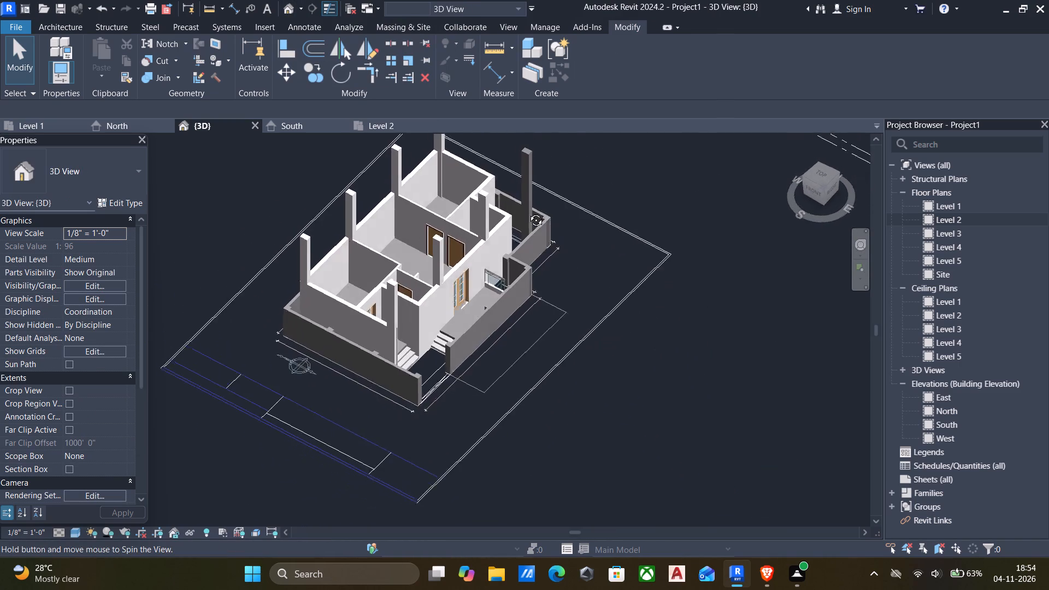
middle_click_drag(528, 212, 515, 244, "shift")
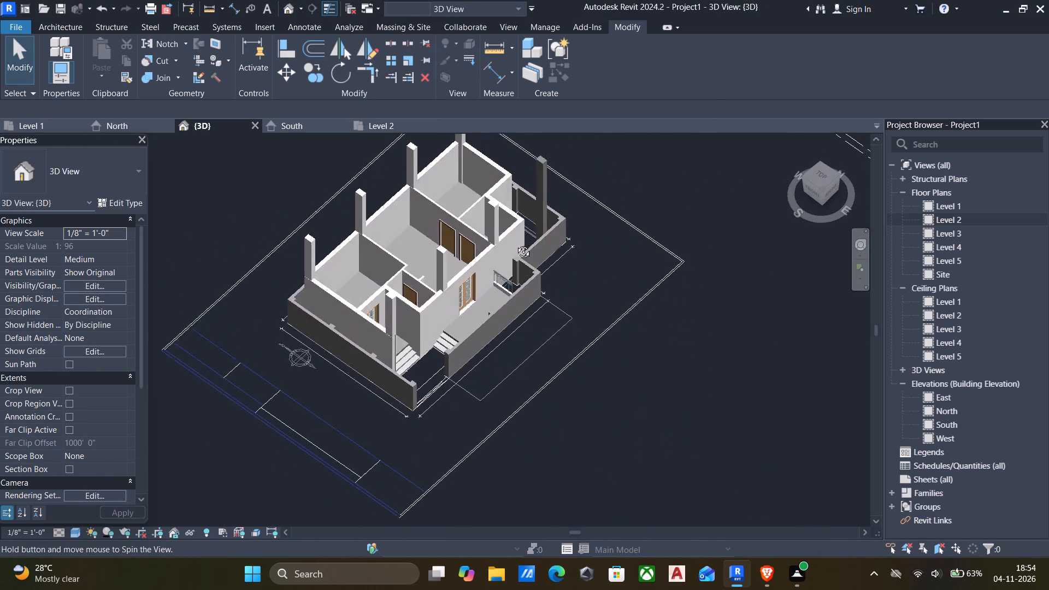
middle_click_drag(515, 244, 431, 242, "shift")
scroll(541, 300, "up", 5)
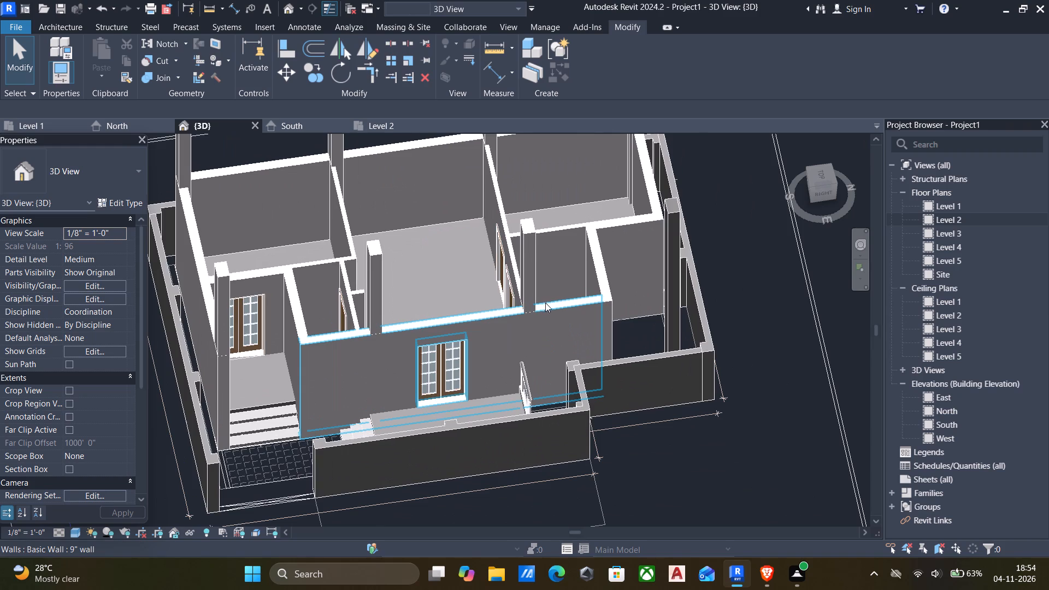
scroll(565, 305, "down", 4)
middle_click_drag(576, 309, 659, 319)
scroll(573, 315, "up", 2)
scroll(521, 324, "down", 2)
middle_click_drag(517, 341, 601, 329)
scroll(549, 332, "up", 6)
scroll(534, 301, "down", 5)
middle_click_drag(544, 306, 536, 283)
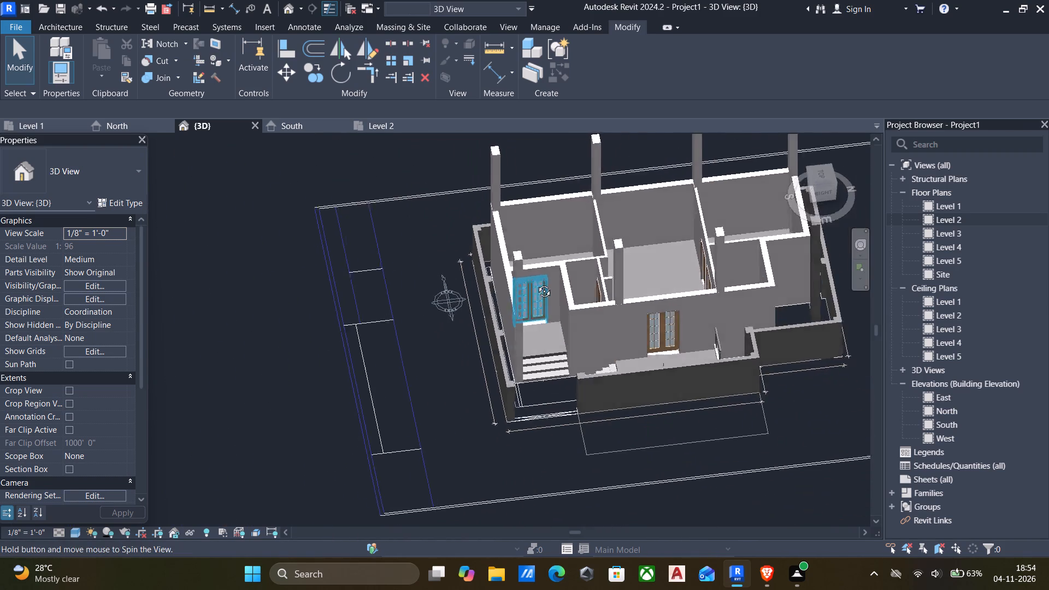
middle_click_drag(536, 283, 518, 322)
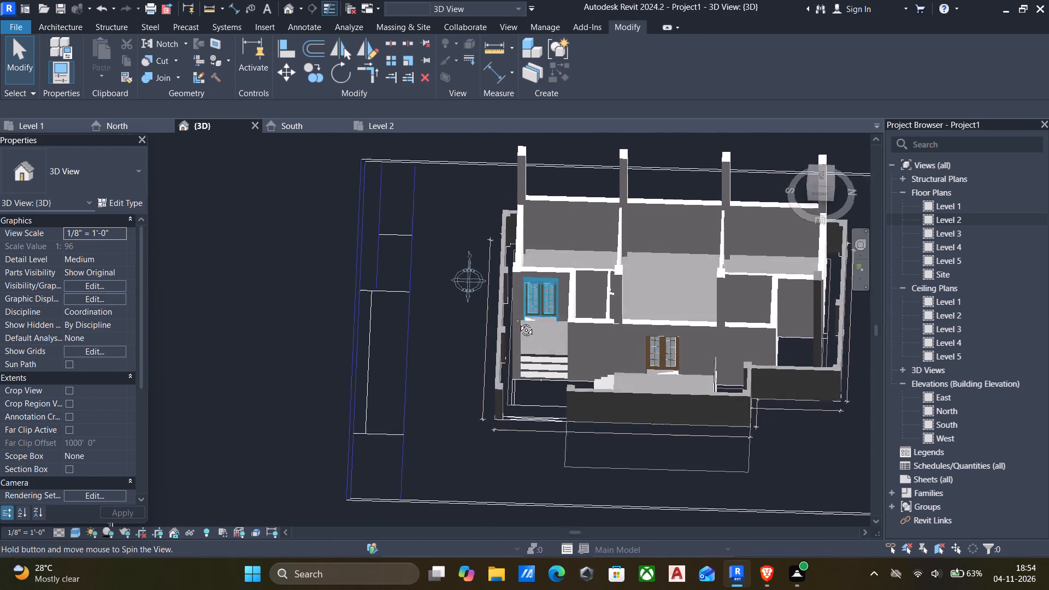
middle_click_drag(518, 322, 552, 409)
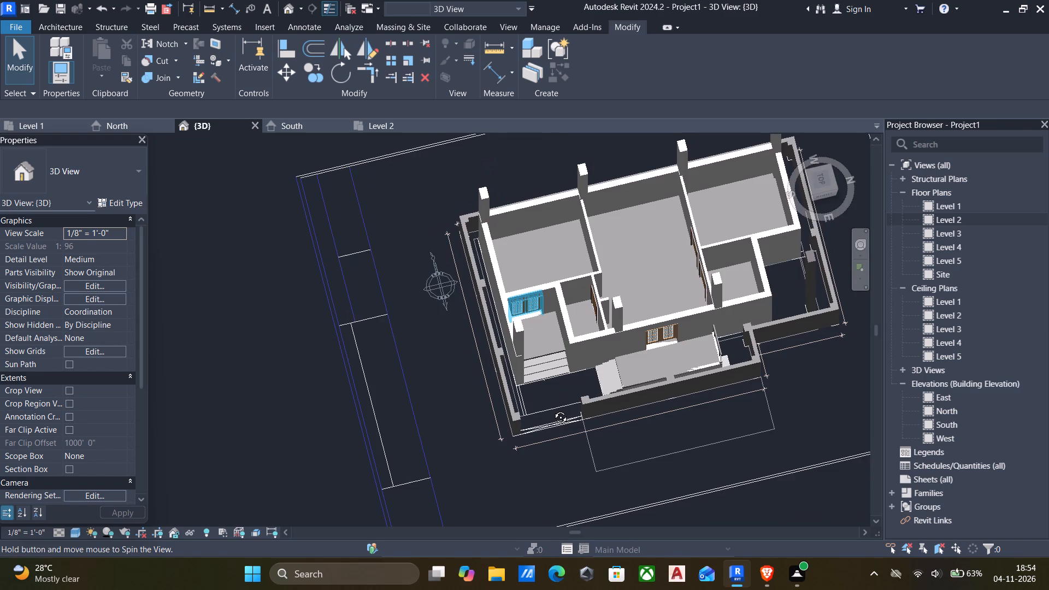
middle_click_drag(552, 409, 602, 382)
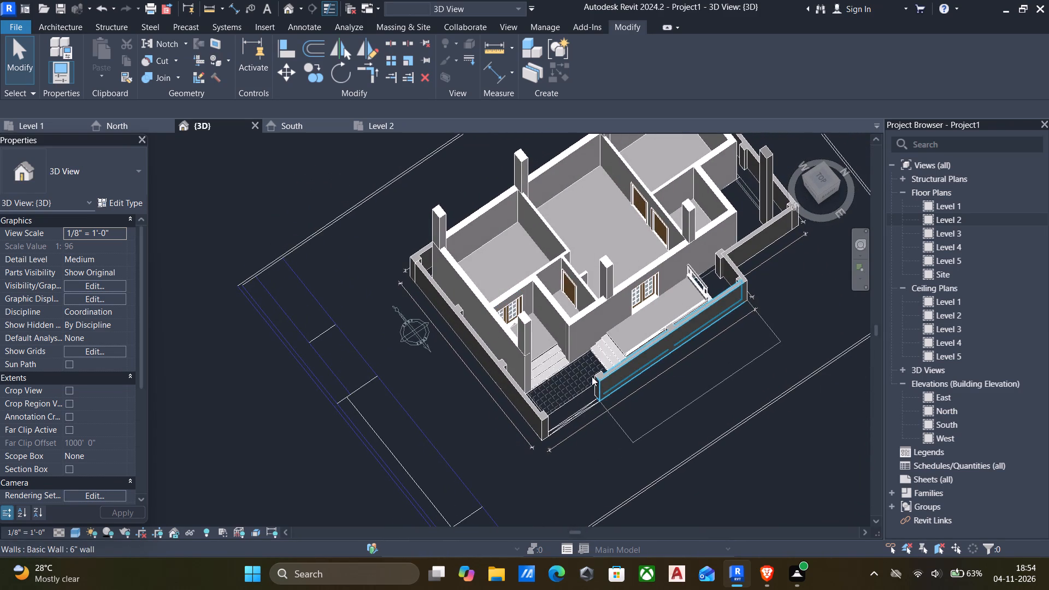
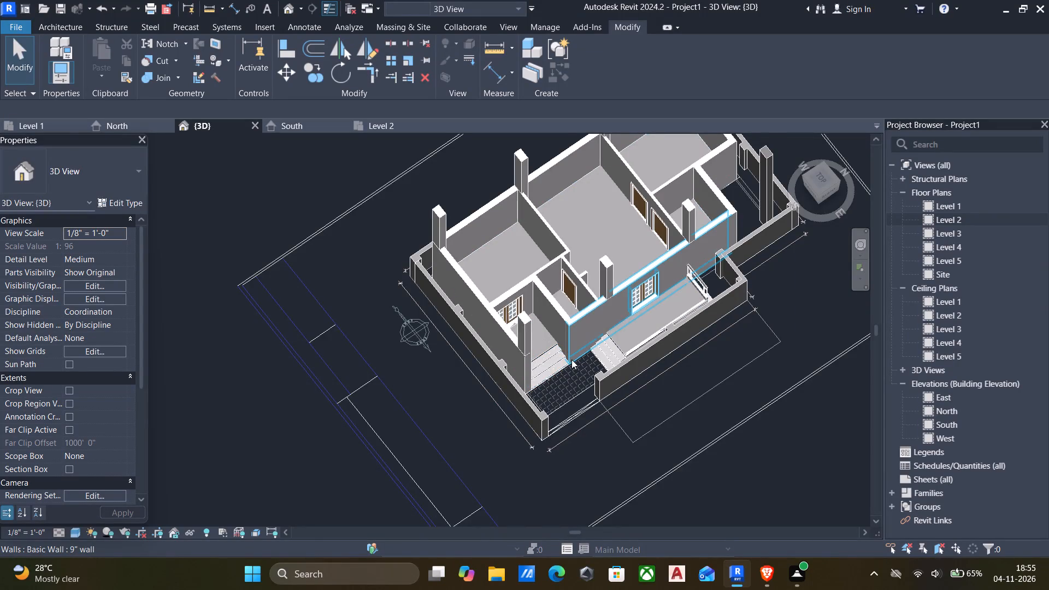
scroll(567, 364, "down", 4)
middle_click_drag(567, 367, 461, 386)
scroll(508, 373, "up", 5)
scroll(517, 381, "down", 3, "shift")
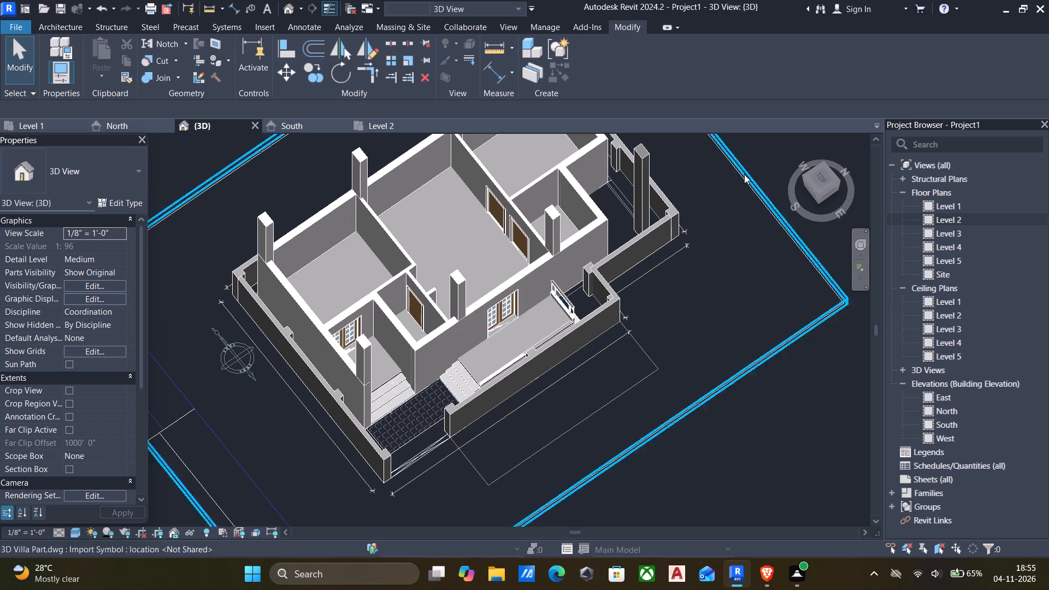
Open the Level 1 floor plan and examine the imported ground floor layout, including the staircase beside the dining area.
double_click(927, 204)
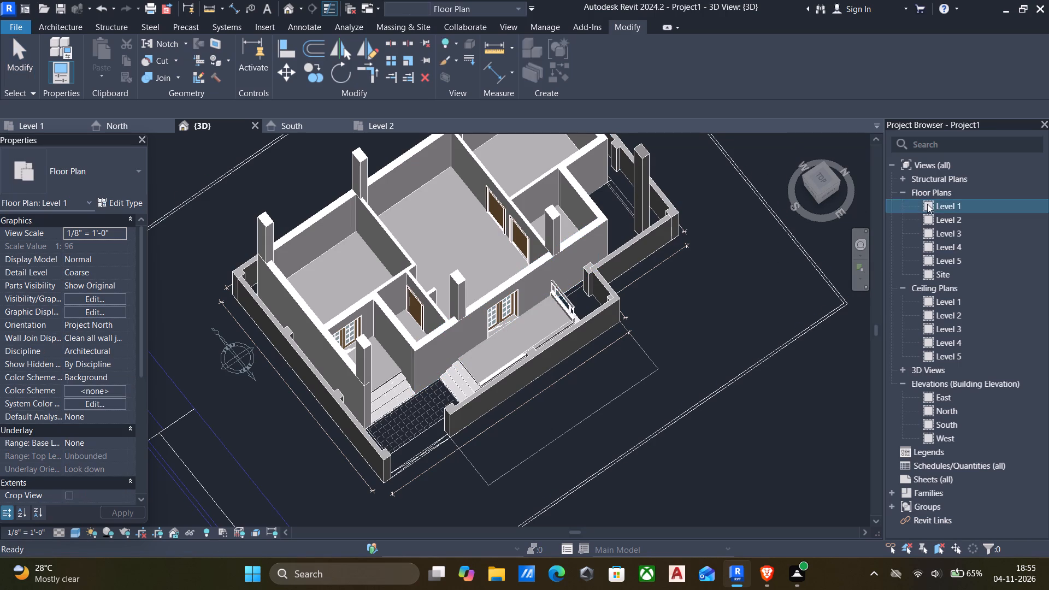
scroll(600, 248, "down", 3)
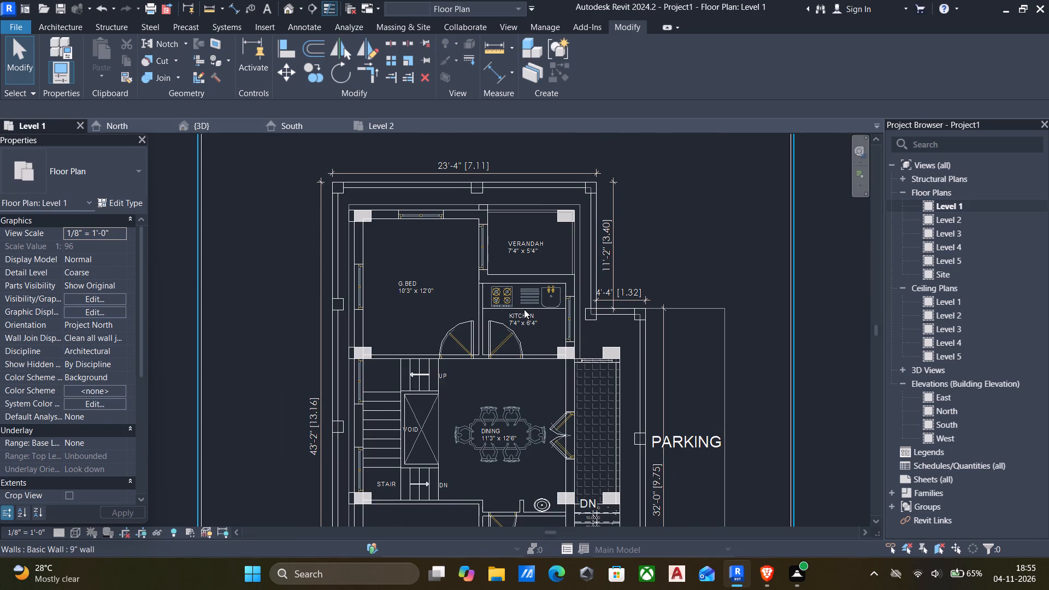
scroll(527, 323, "down", 8)
middle_click_drag(546, 342, 455, 291)
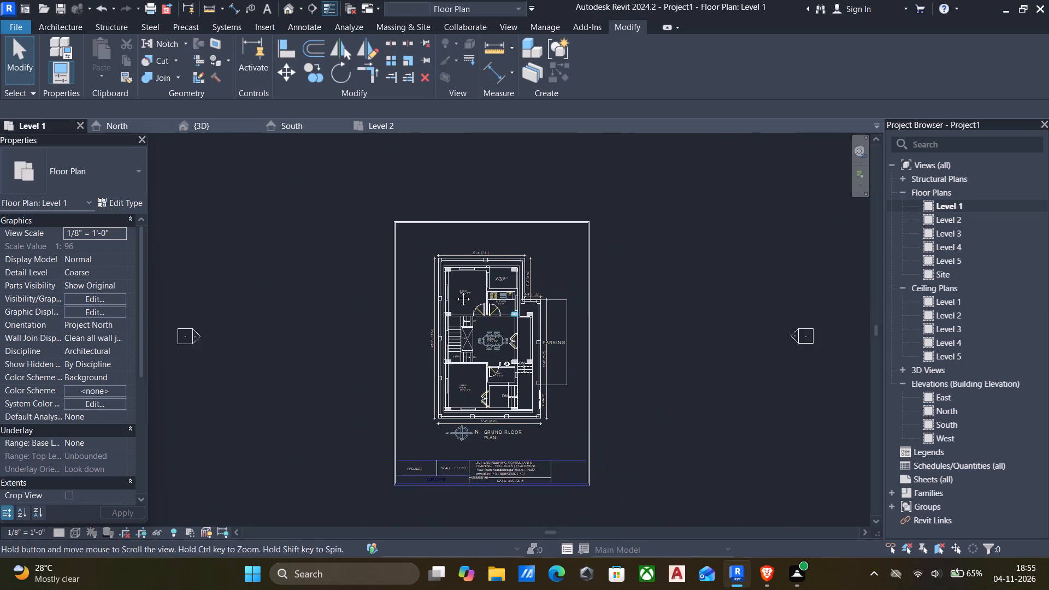
middle_click_drag(455, 291, 382, 267)
scroll(429, 287, "up", 5)
scroll(369, 267, "down", 3)
middle_click_drag(369, 269, 452, 296)
scroll(411, 272, "up", 3)
scroll(412, 201, "up", 4)
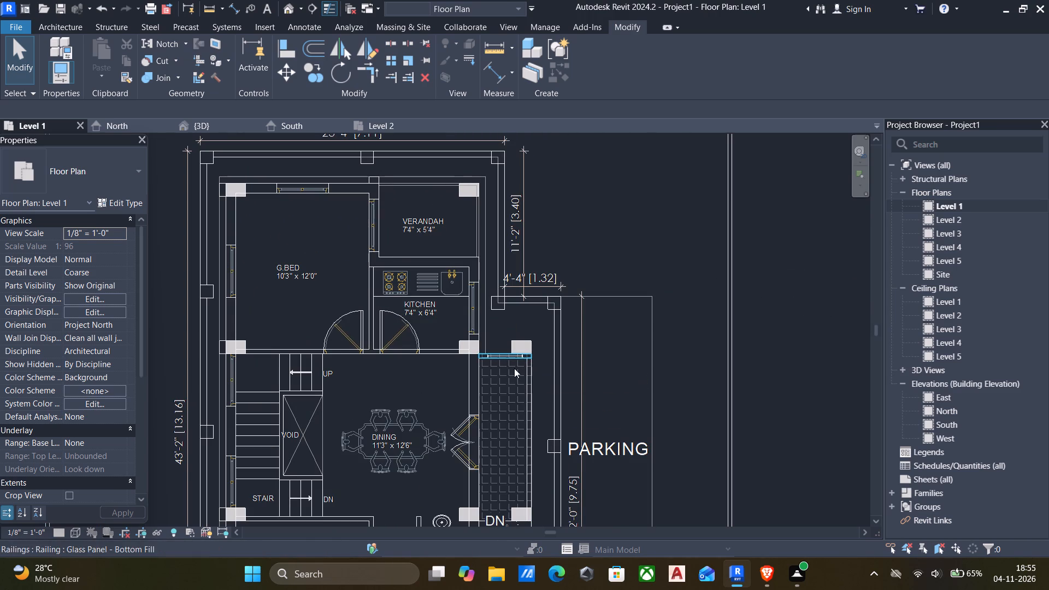
scroll(387, 252, "down", 5)
middle_click_drag(387, 253, 443, 269)
scroll(392, 231, "up", 2)
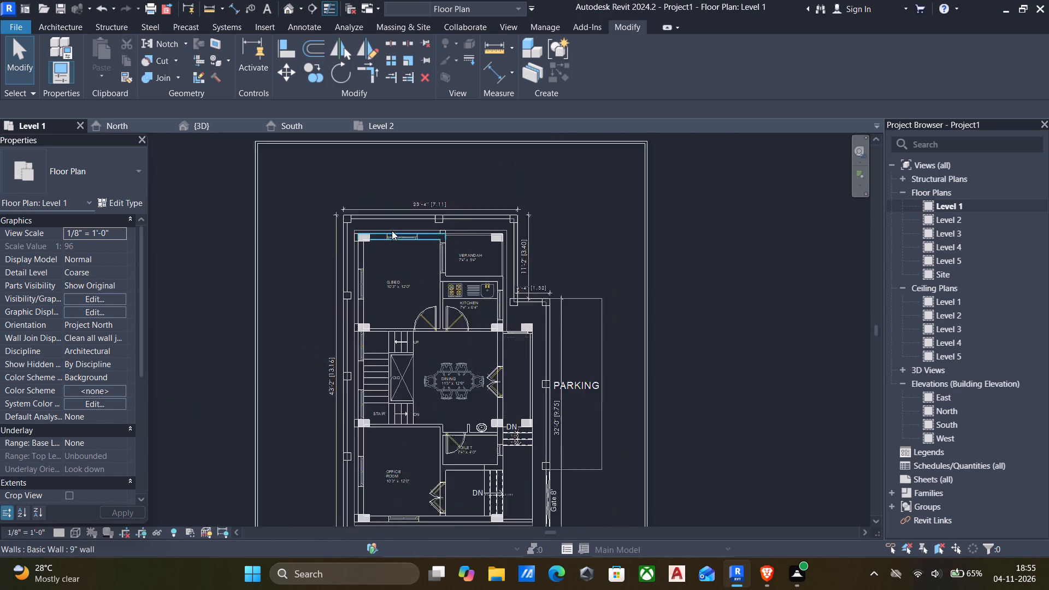
scroll(392, 231, "up", 6)
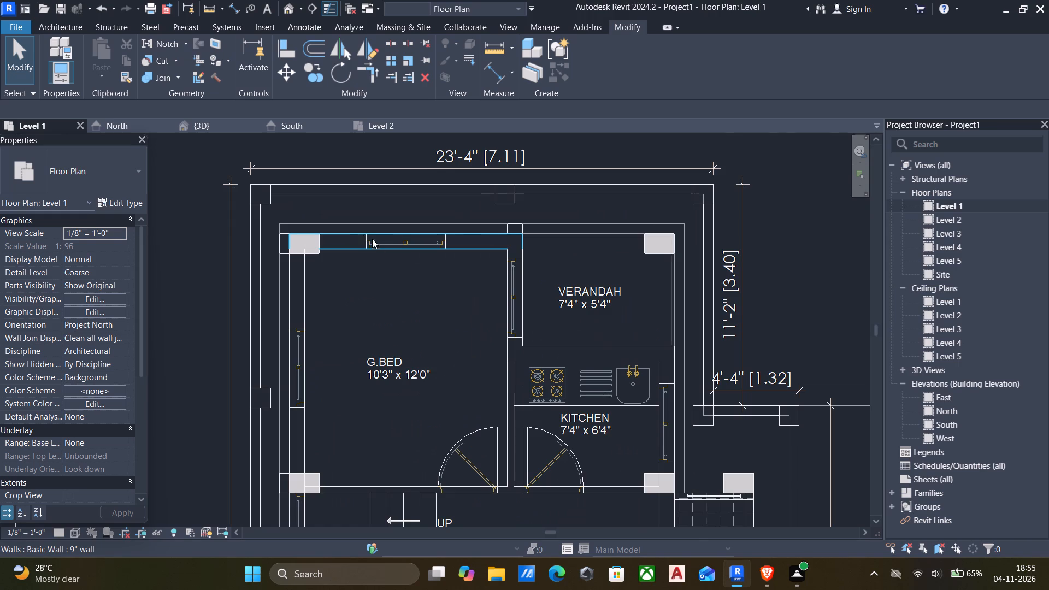
scroll(381, 241, "down", 1)
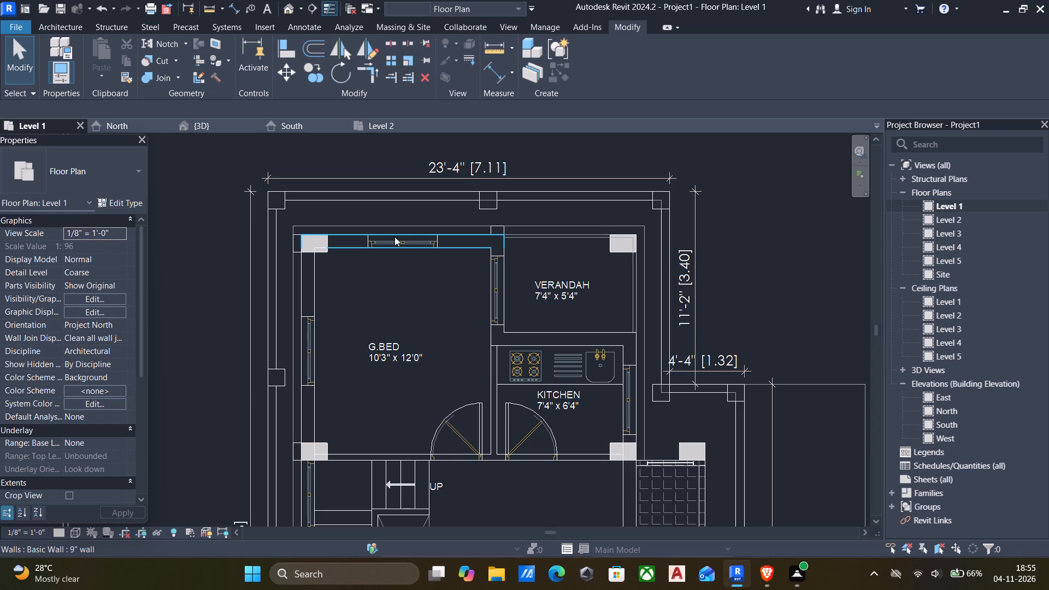
scroll(479, 275, "down", 3)
middle_click_drag(480, 278, 508, 239)
middle_click_drag(481, 302, 527, 268)
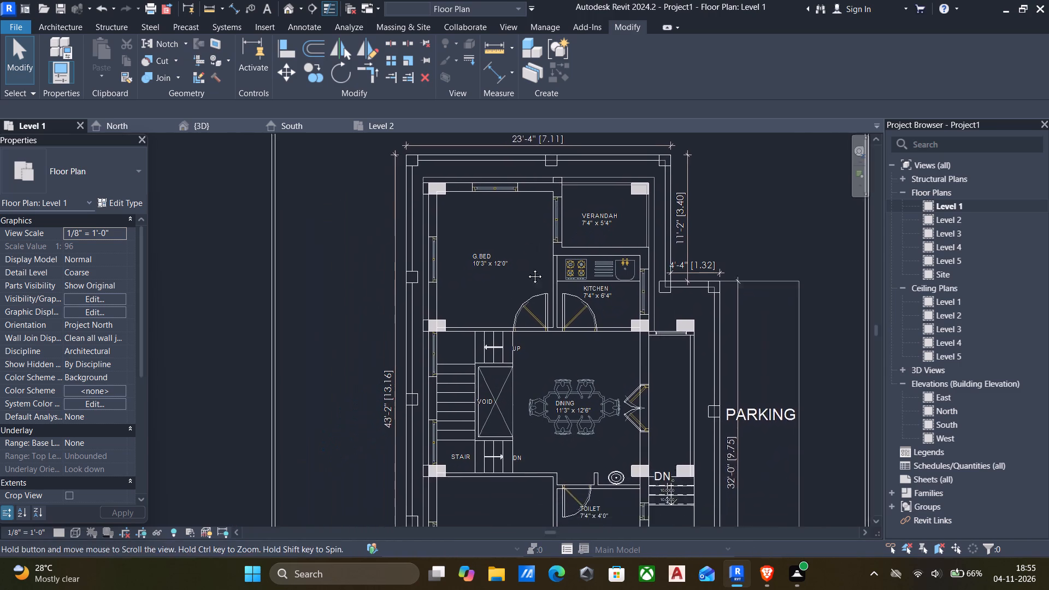
middle_click_drag(527, 268, 544, 256)
scroll(491, 322, "up", 4)
scroll(546, 338, "up", 6)
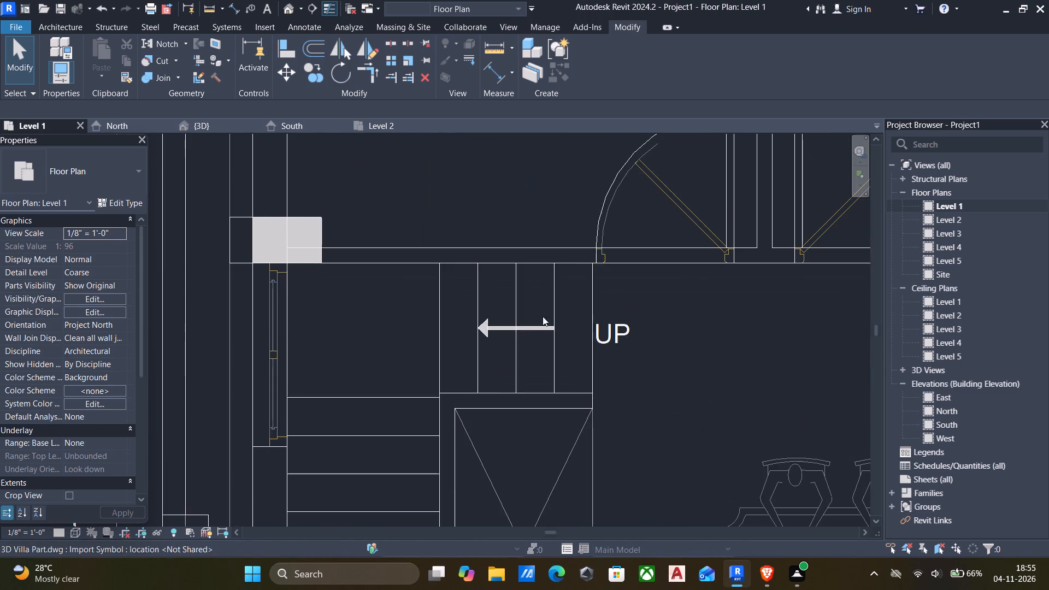
scroll(463, 297, "down", 8)
middle_click_drag(459, 304, 556, 288)
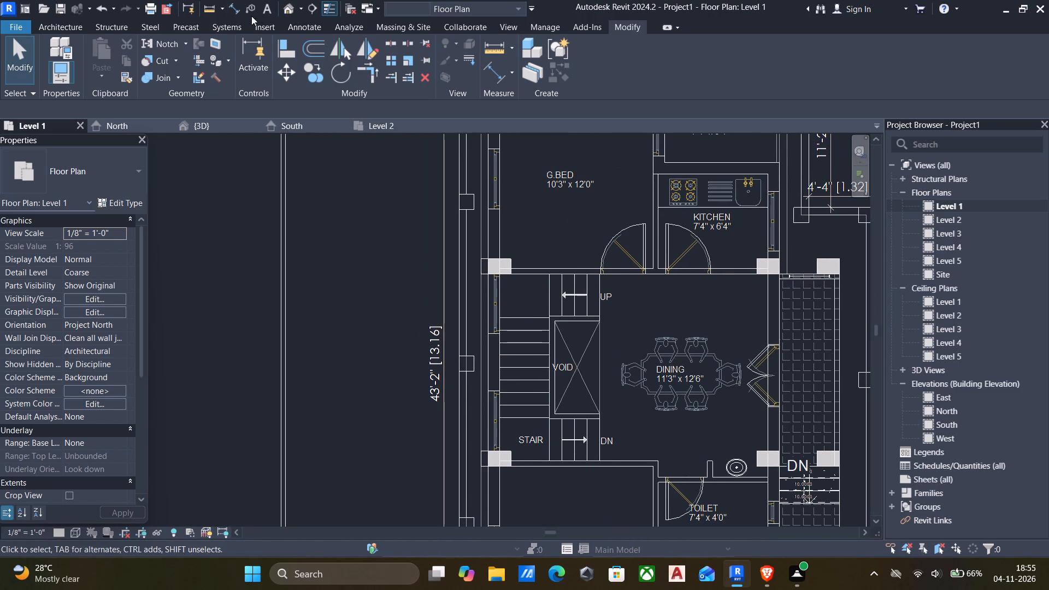
Start a Cast-In-Place stair and duplicate its Monolithic Stair type under the name 00-main stairs.
left_click(68, 23)
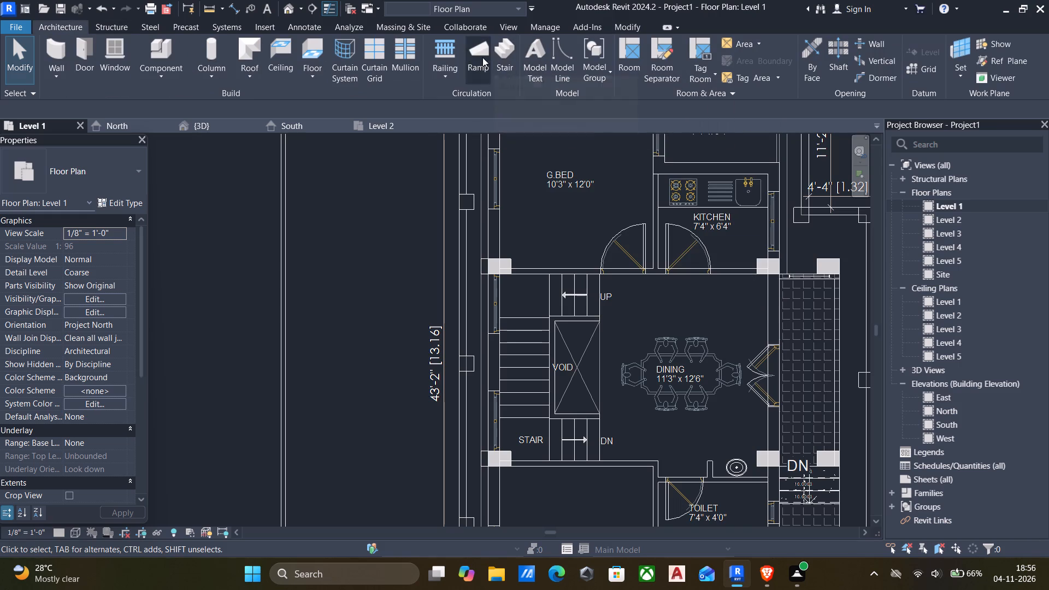
left_click(501, 53)
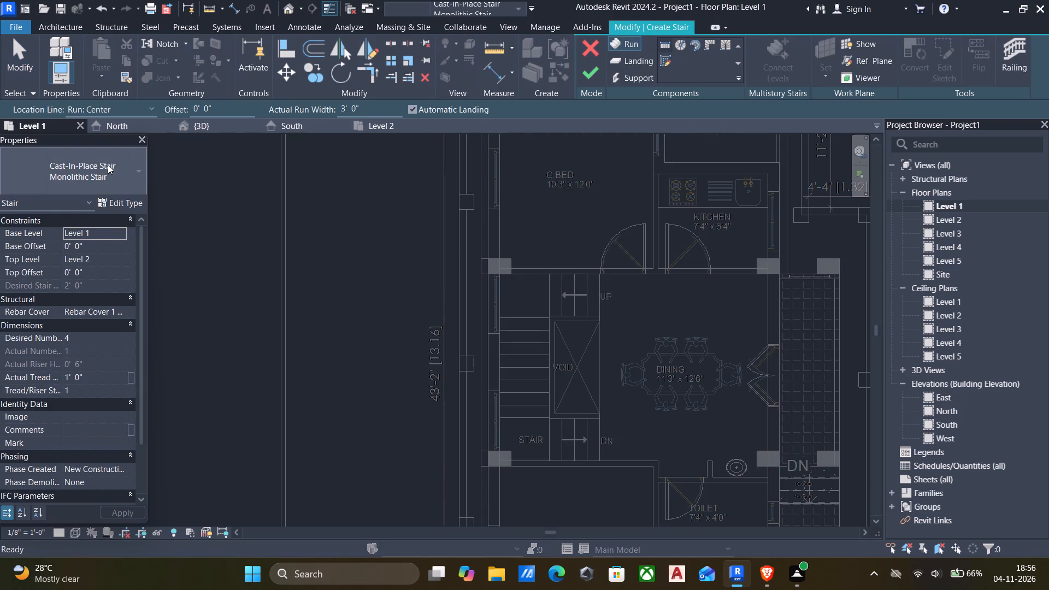
left_click(108, 165)
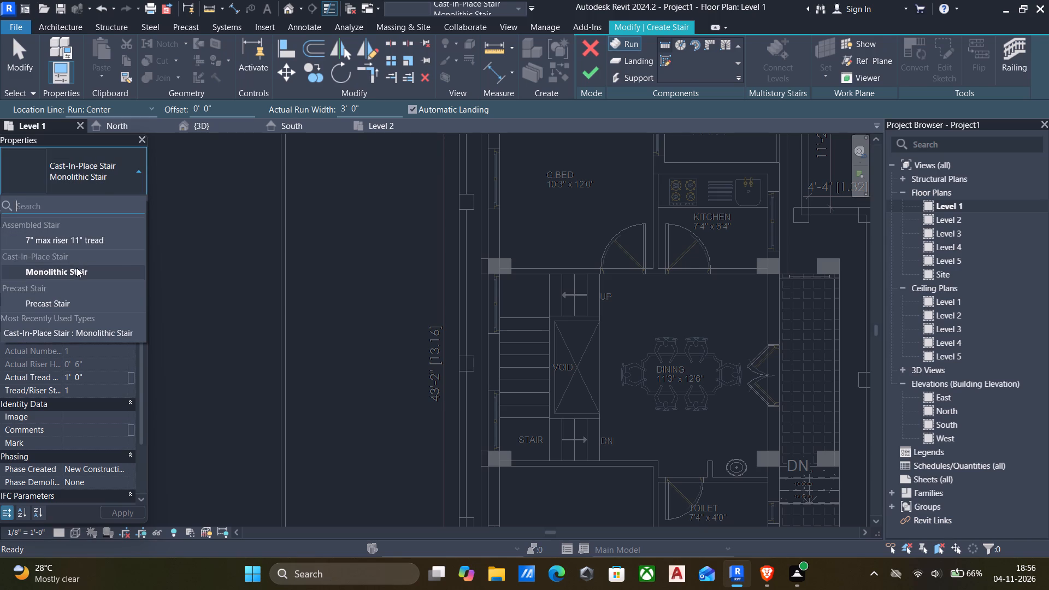
left_click(76, 268)
left_click(124, 204)
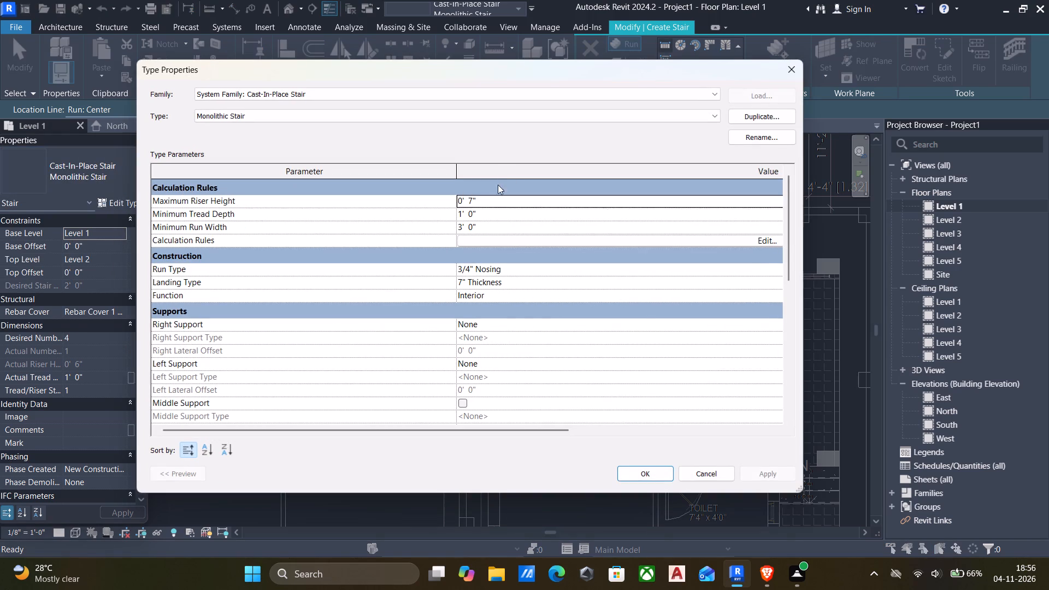
left_click(754, 118)
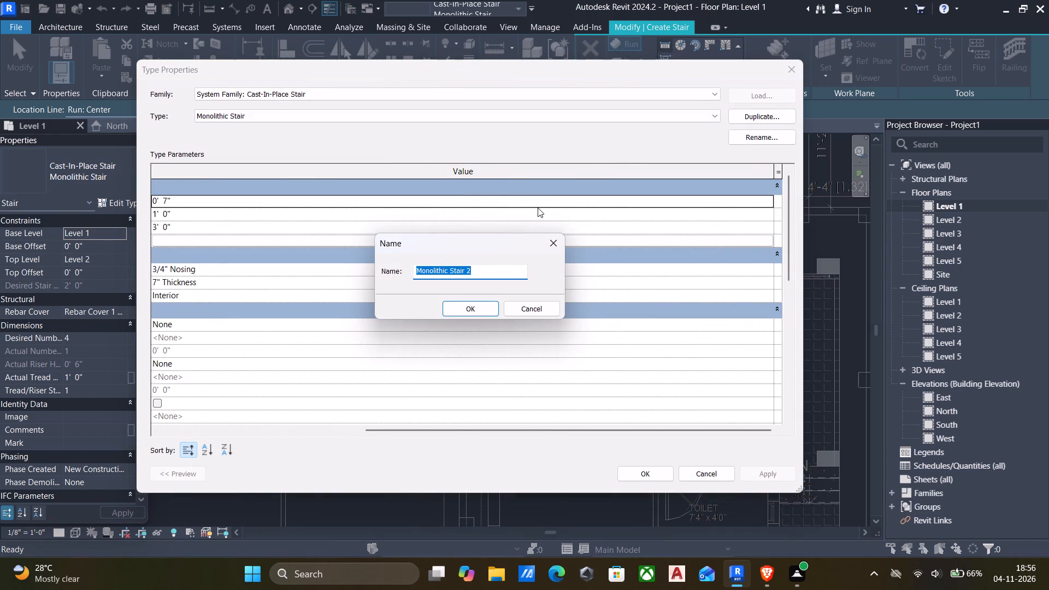
key("BackSpace")
key("0")
key("0")
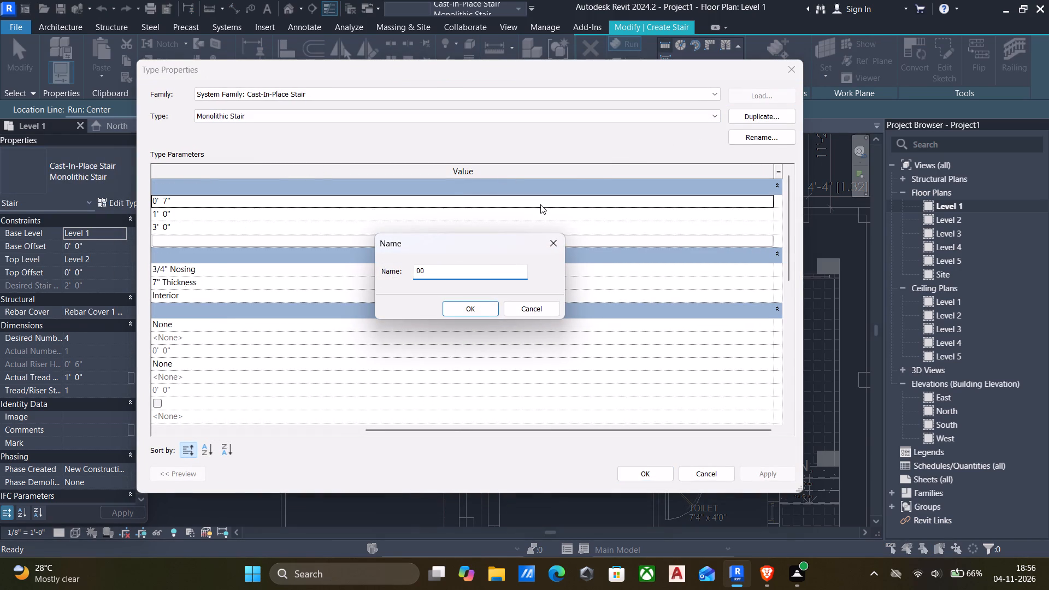
key("minus")
type("main stairs")
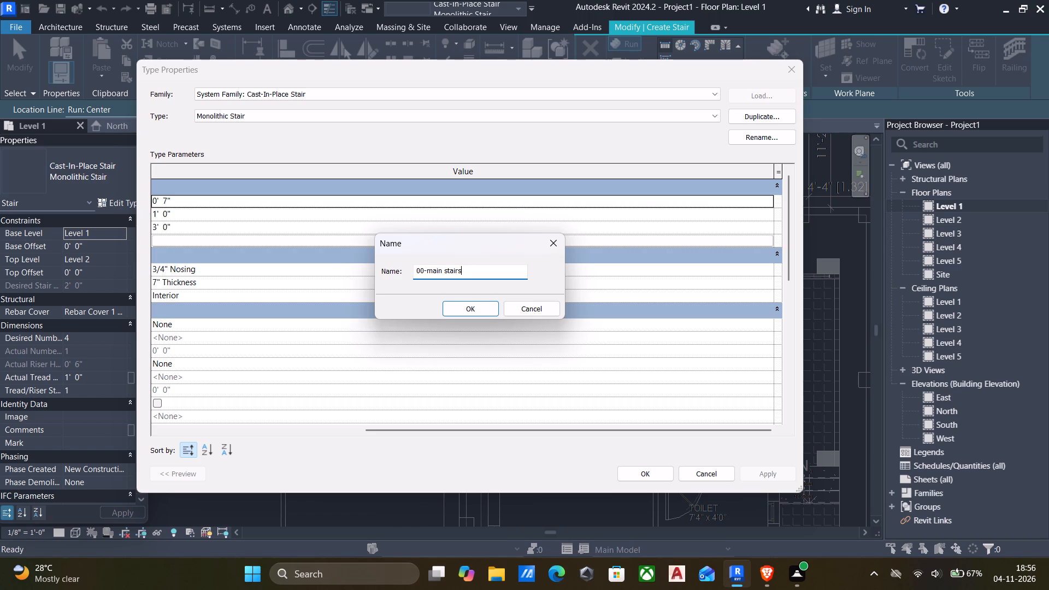
left_click(472, 305)
Set the underside surface of the 3/4" Nosing run type used by 00-main stairs to Smooth.
left_click(537, 268)
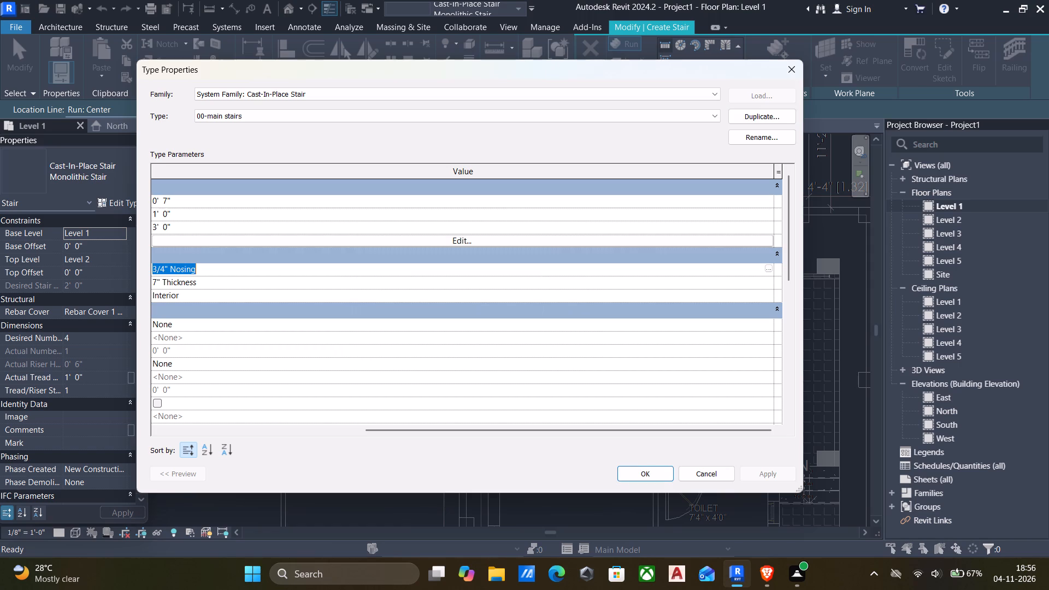
left_click(768, 270)
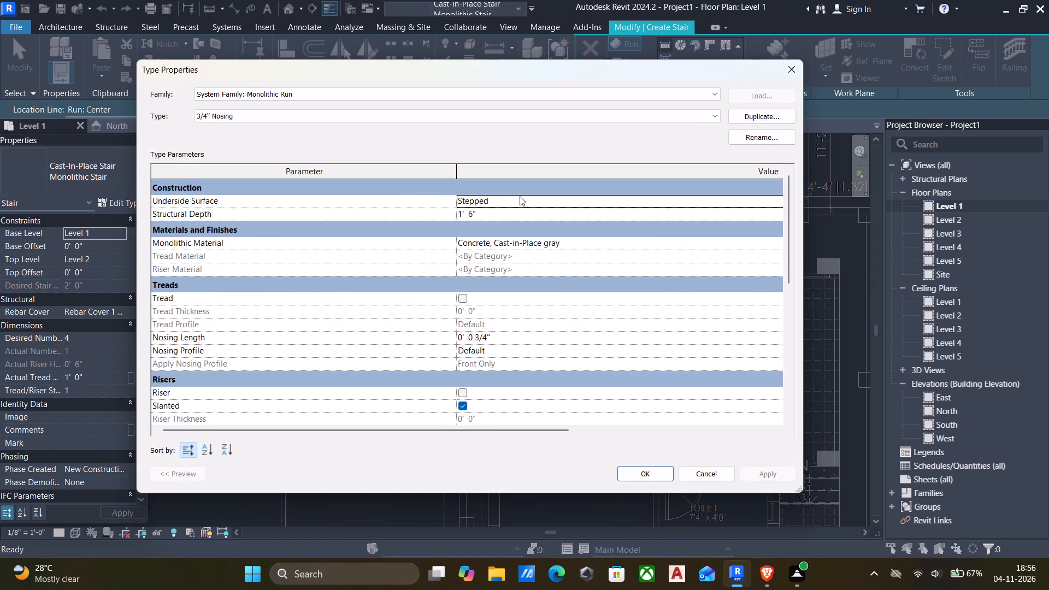
left_click(779, 203)
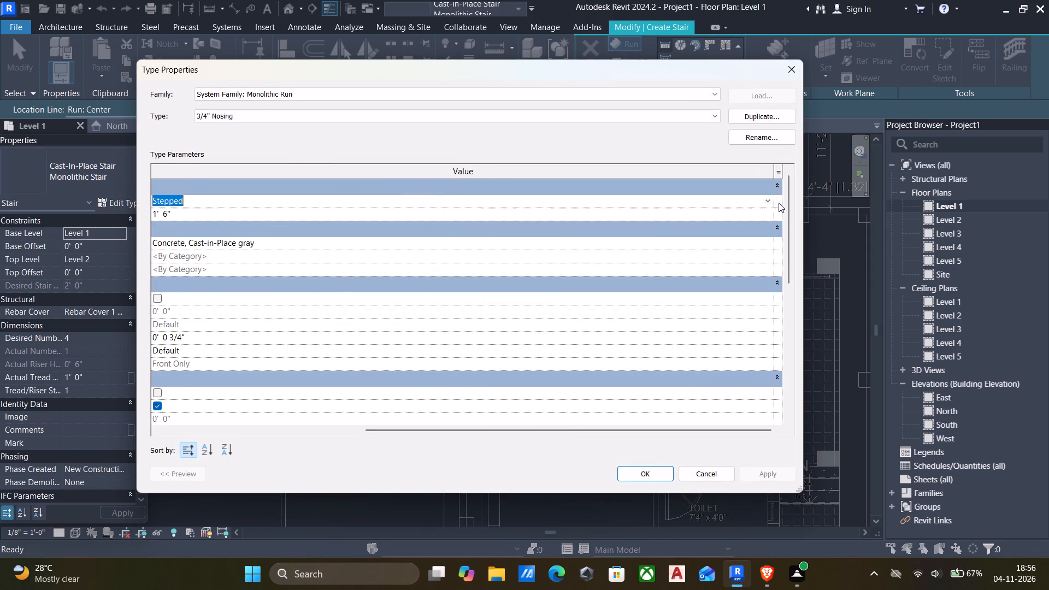
left_click(766, 203)
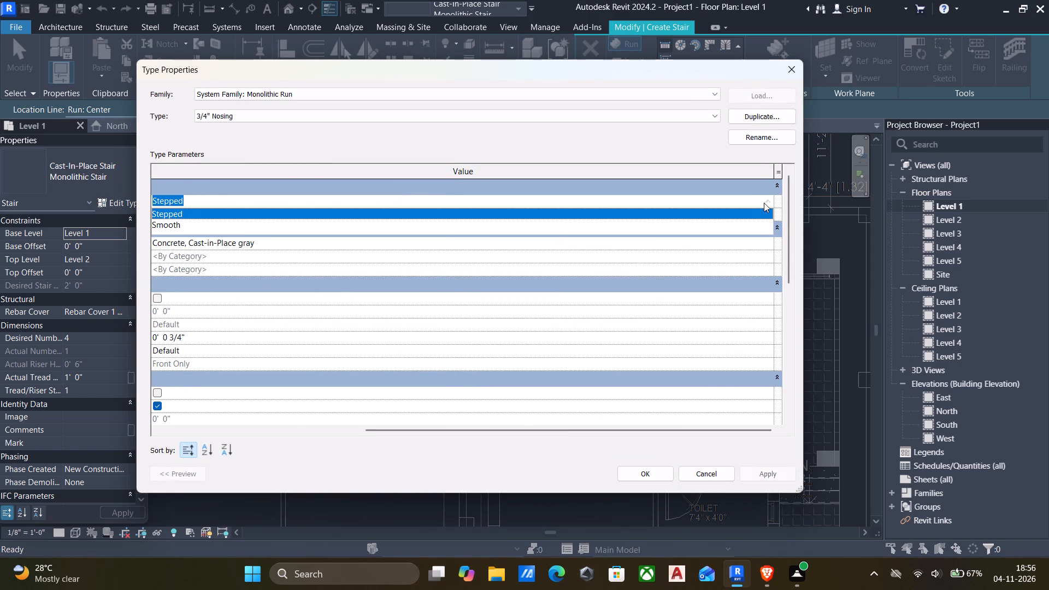
left_click(192, 223)
left_click(214, 214)
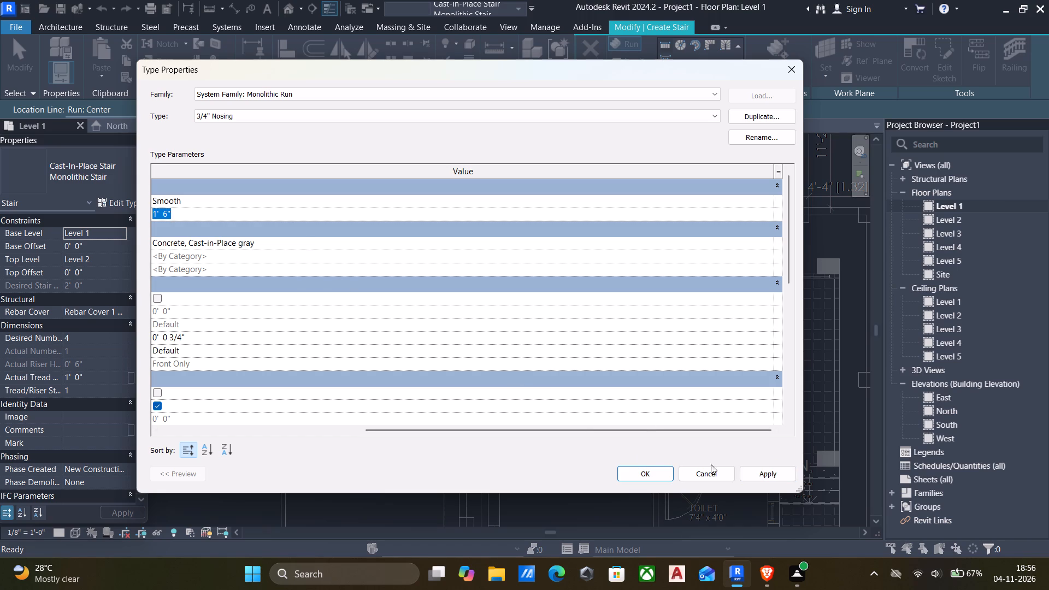
left_click(758, 473)
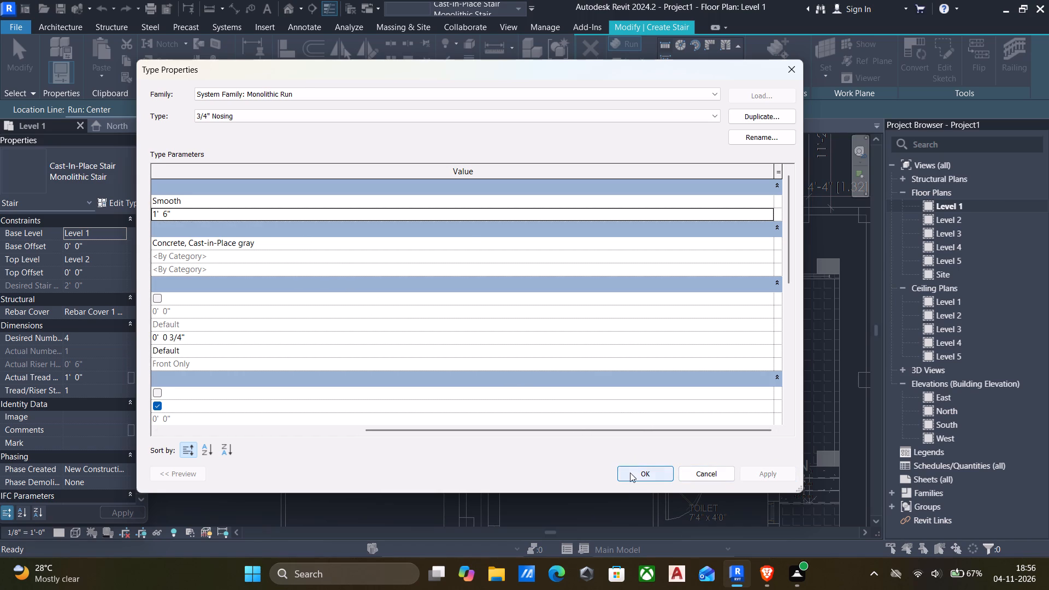
left_click(630, 473)
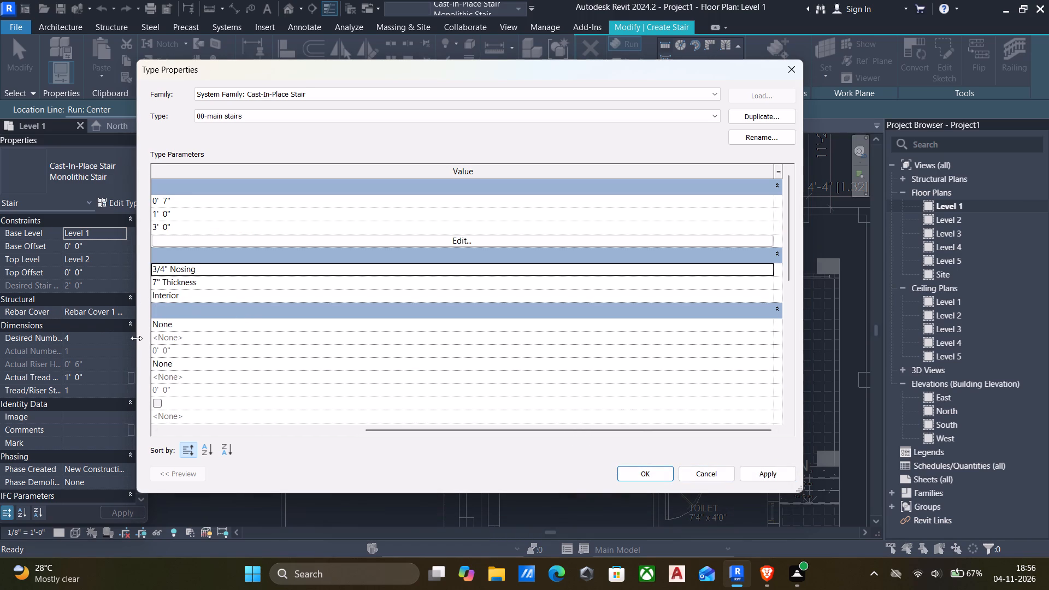
left_click(765, 479)
left_click(645, 468)
Set the new stair's top level to Level 3 and its base level to Level 2.
left_click(111, 334)
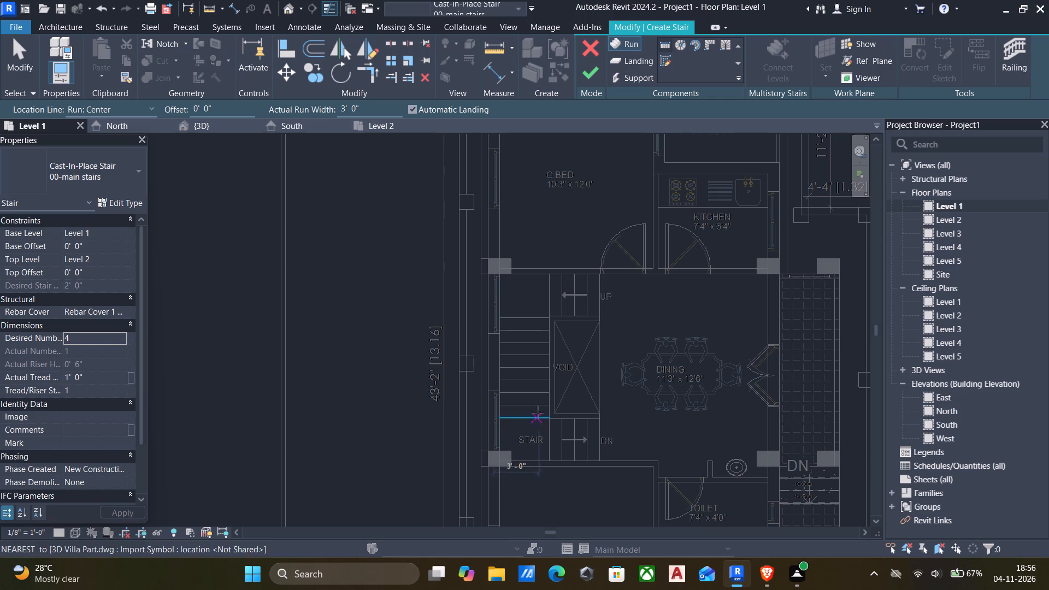
left_click(123, 255)
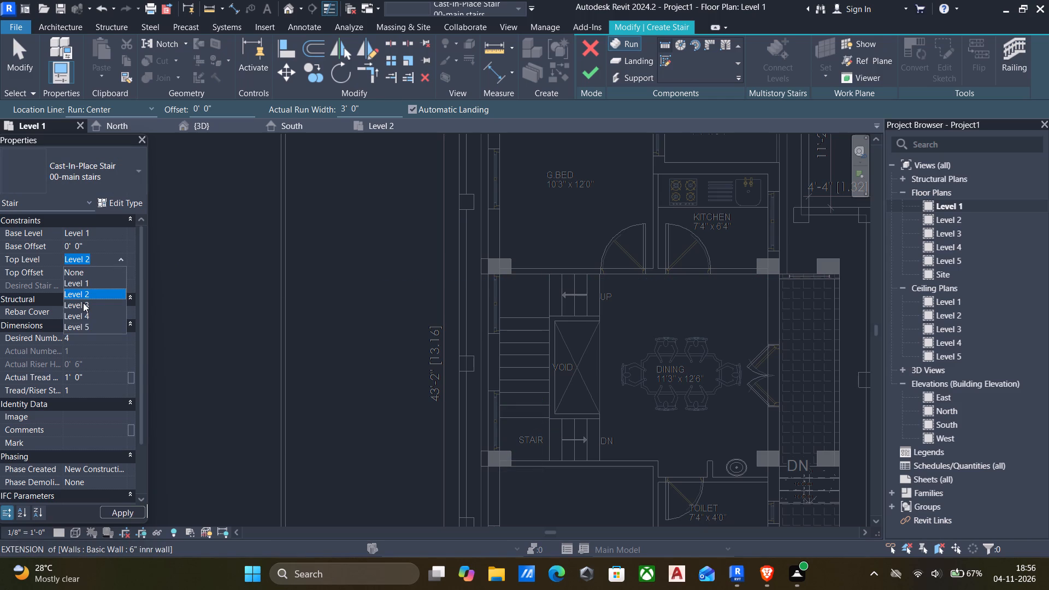
left_click(82, 290)
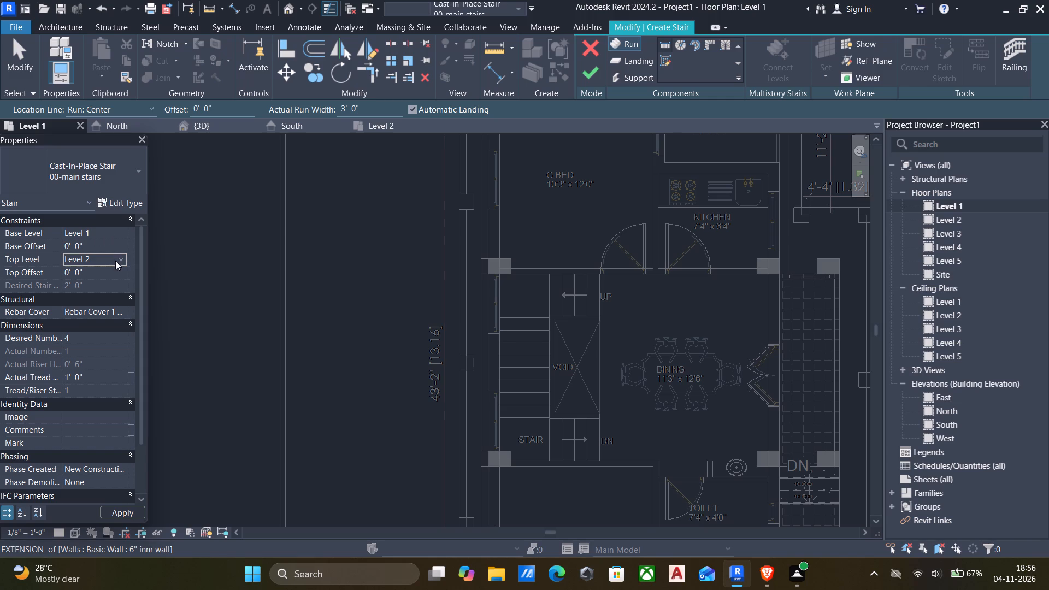
left_click(115, 261)
left_click(119, 260)
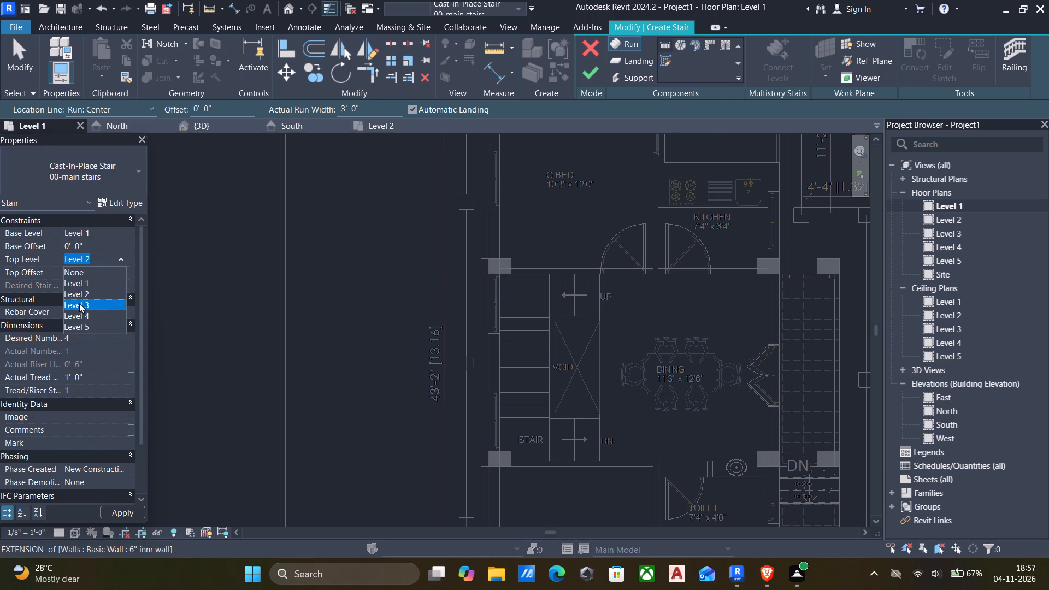
left_click(79, 303)
left_click(120, 233)
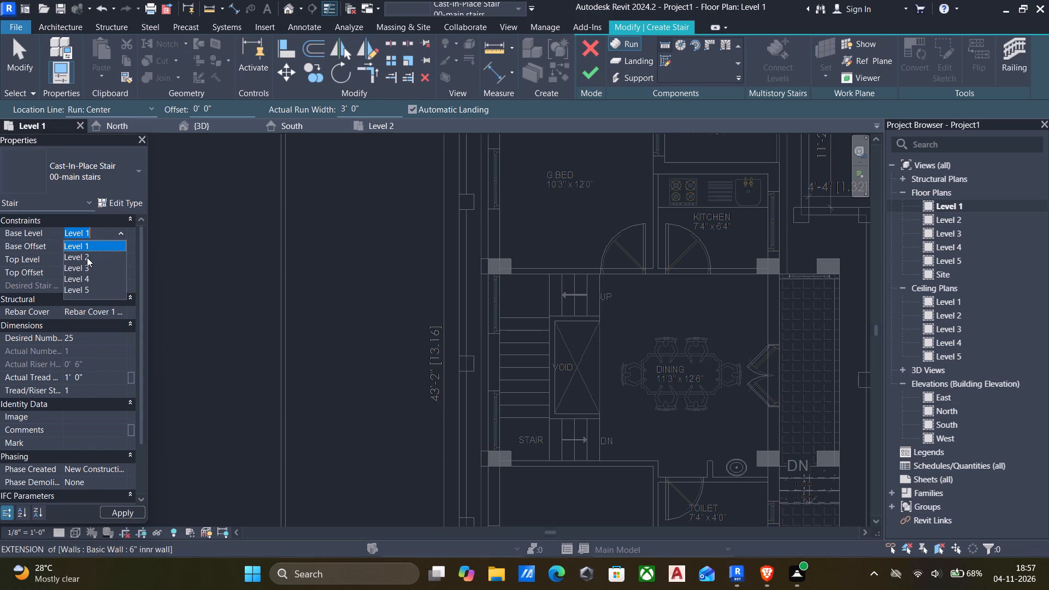
left_click(87, 257)
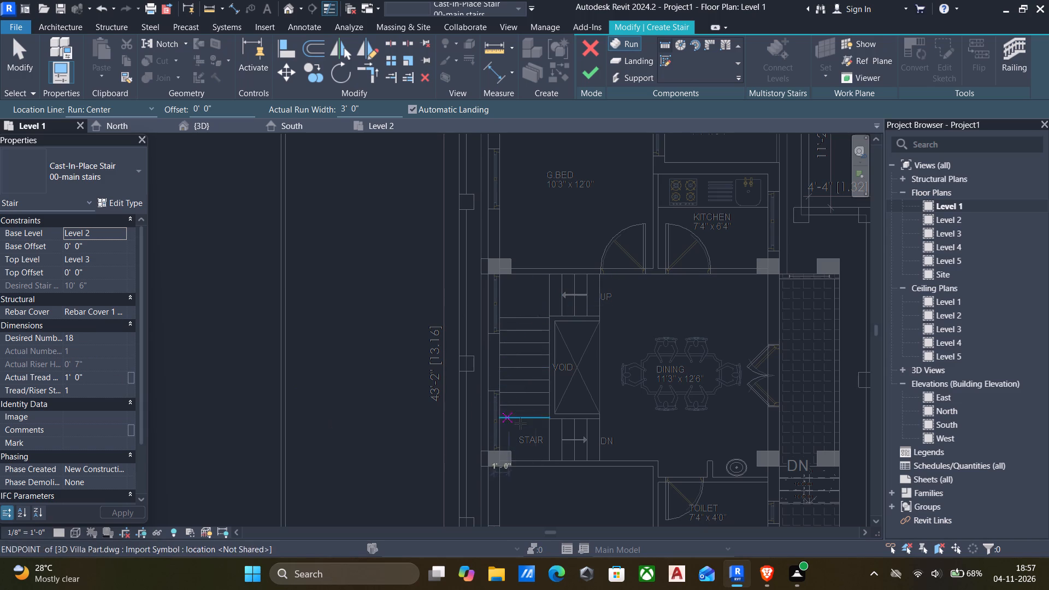
Sketch a custom stair run, drawing its first boundary line along the G.BED-side wall from the column to the UP flight's outer end.
left_click(664, 57)
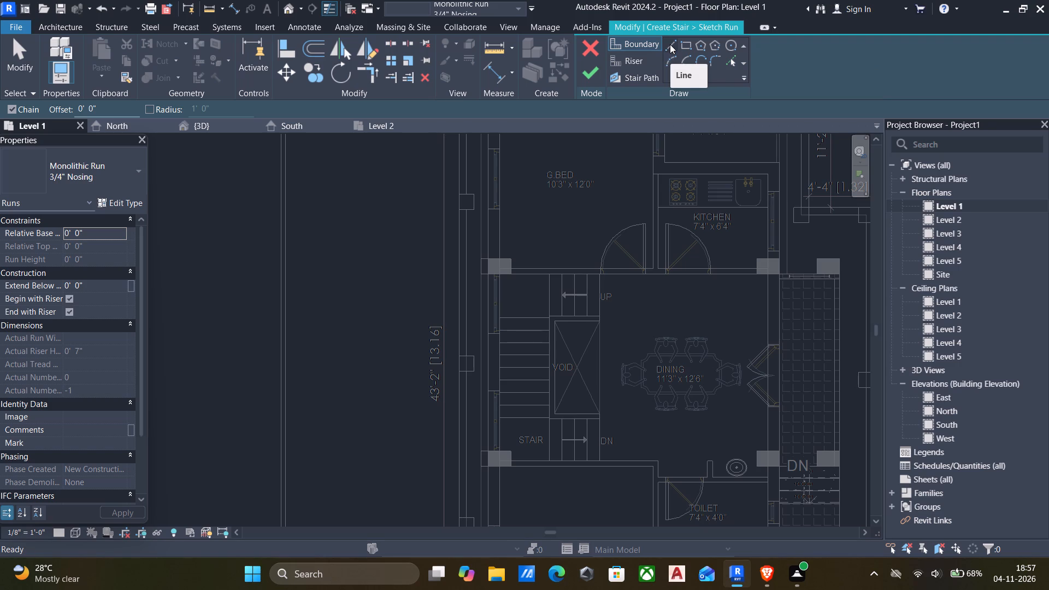
left_click(670, 44)
scroll(510, 289, "up", 8)
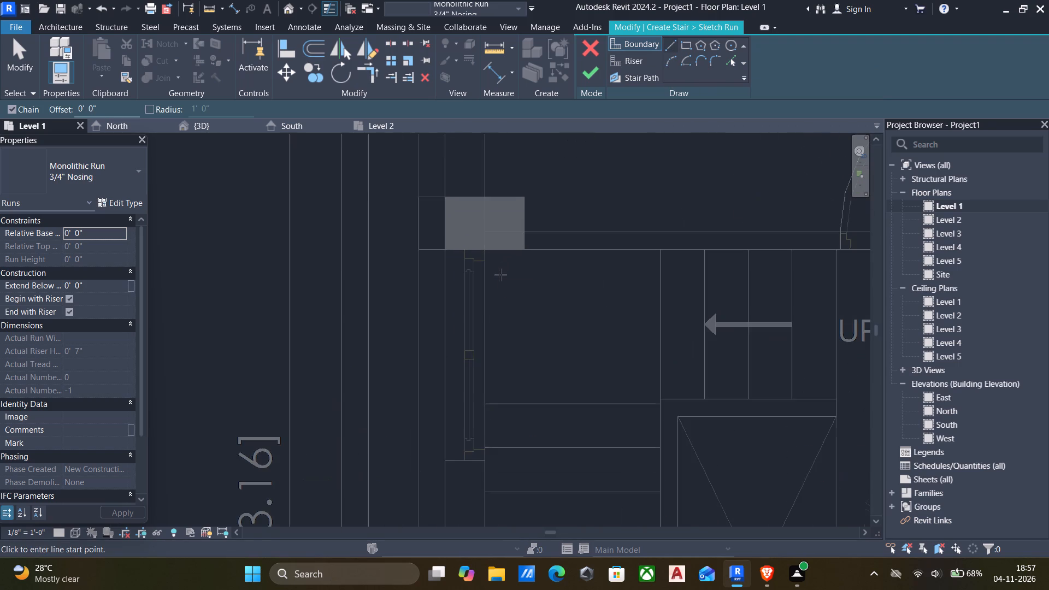
scroll(500, 275, "up", 6)
left_click(470, 236)
scroll(573, 258, "down", 3)
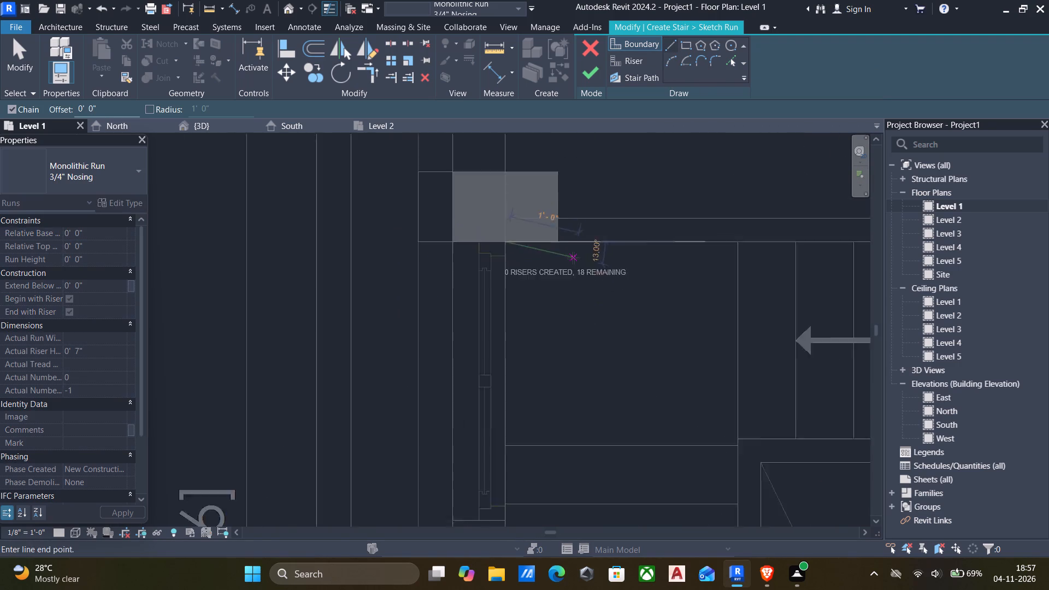
scroll(573, 258, "down", 3)
middle_click_drag(562, 261, 423, 250)
left_click(694, 241)
scroll(683, 263, "down", 2)
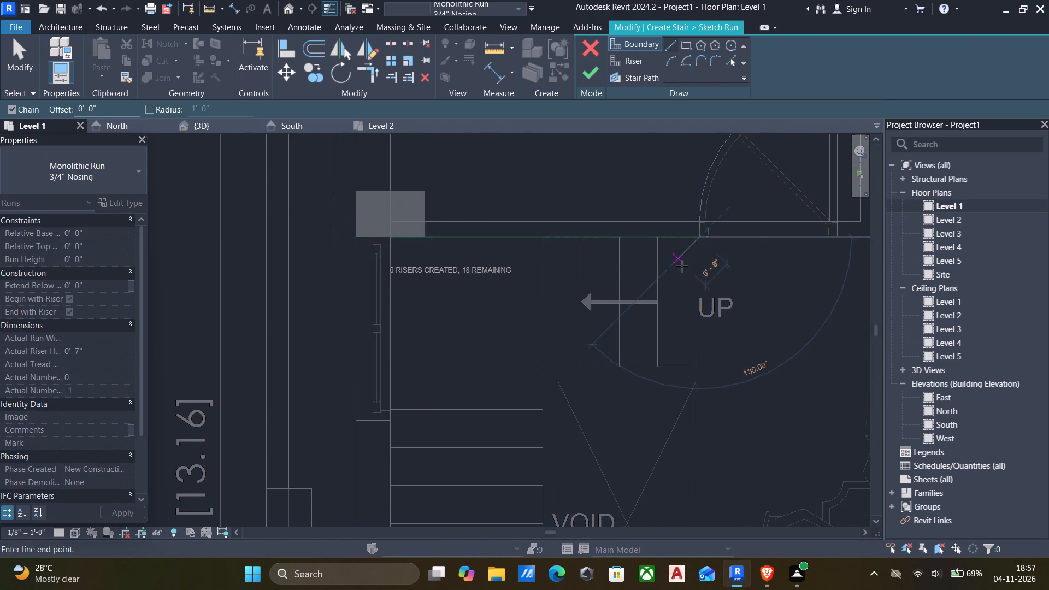
scroll(682, 266, "down", 2)
middle_click_drag(681, 267, 693, 241)
key("Escape")
Sketch a boundary line about 6'-8" long along the office-side wall, from the DN flight's outer end to the column corner.
scroll(667, 275, "down", 2)
middle_click_drag(665, 276, 679, 229)
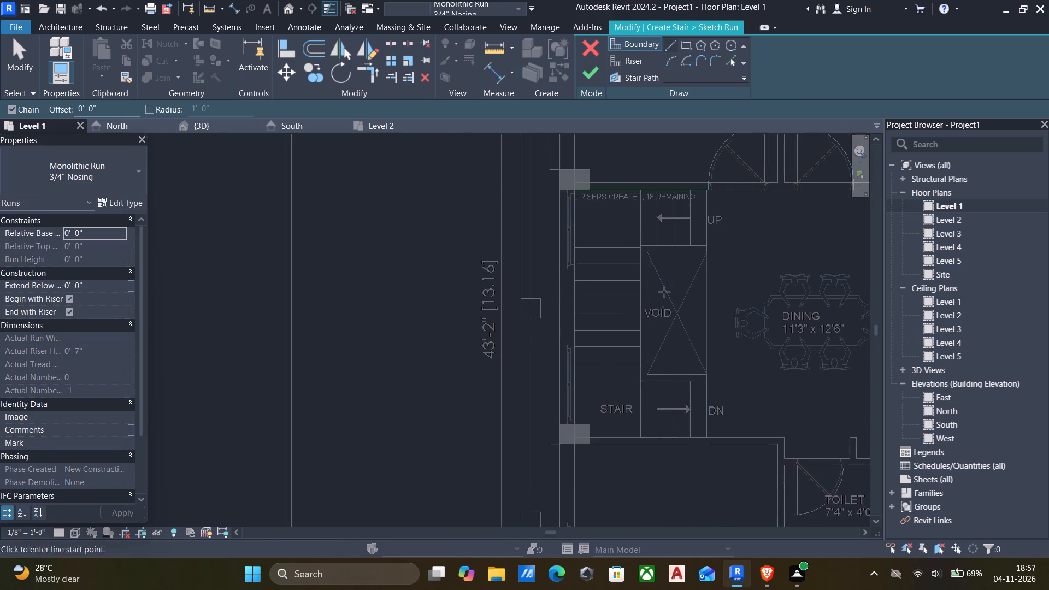
middle_click_drag(662, 306, 665, 250)
scroll(611, 368, "up", 5)
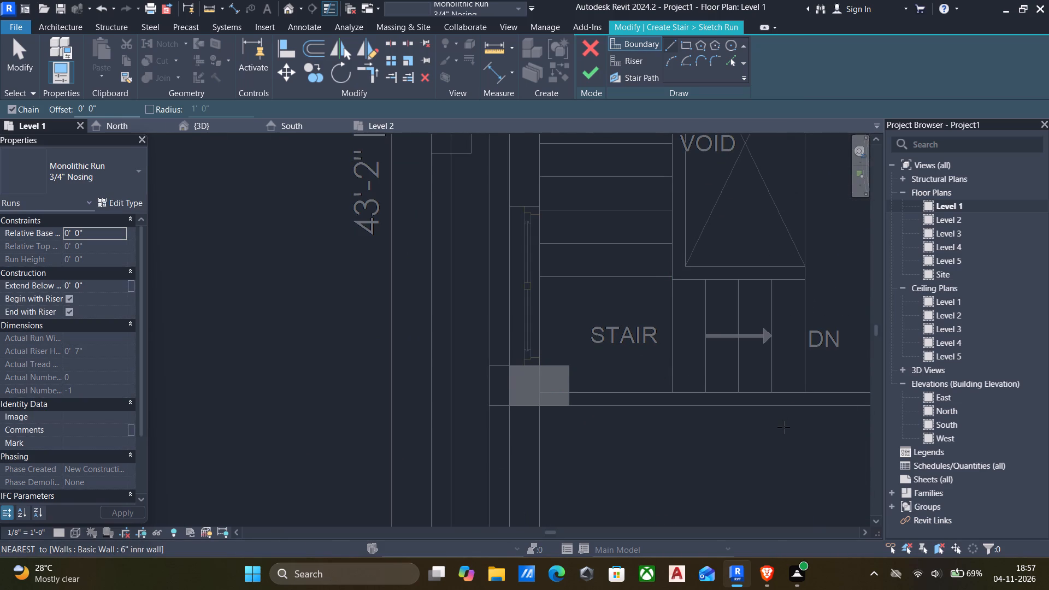
left_click(805, 392)
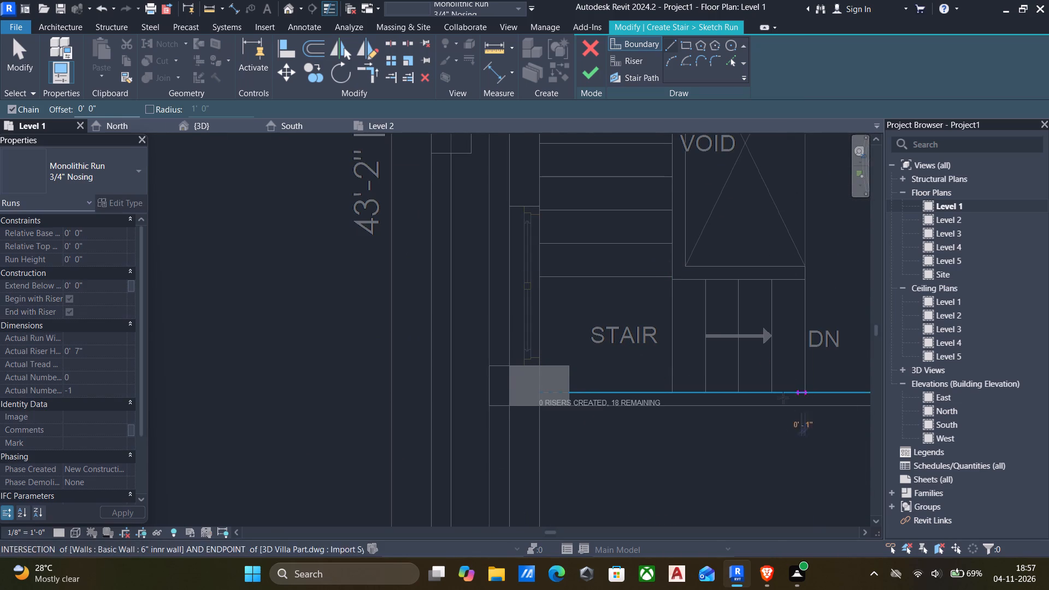
left_click(544, 397)
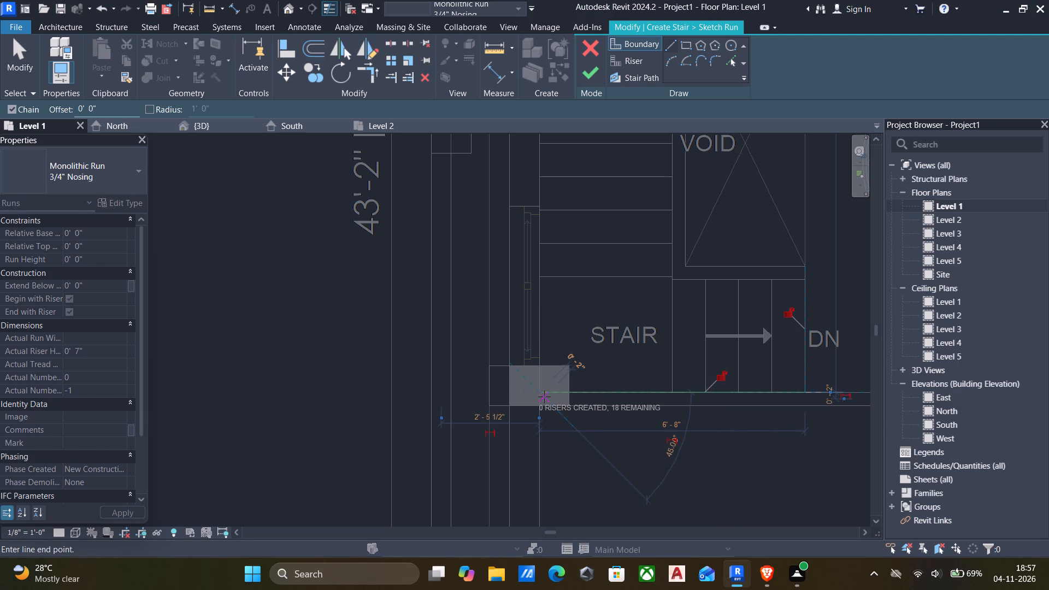
key("Escape")
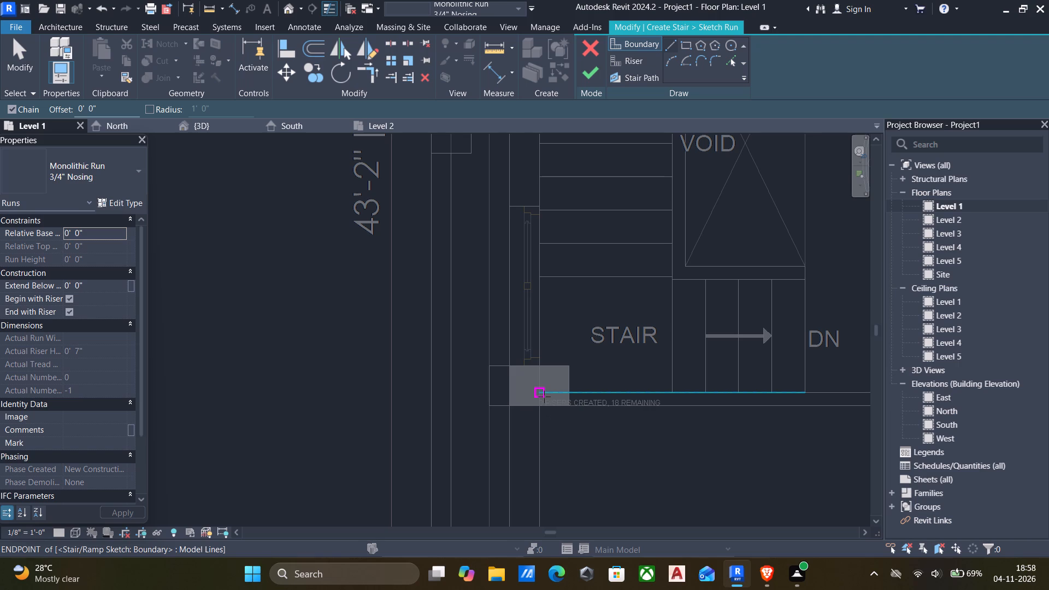
Join the two boundary lines with a line about 12'-6" long along the exterior wall's inner face.
scroll(527, 390, "down", 5)
middle_click_drag(531, 390, 502, 407)
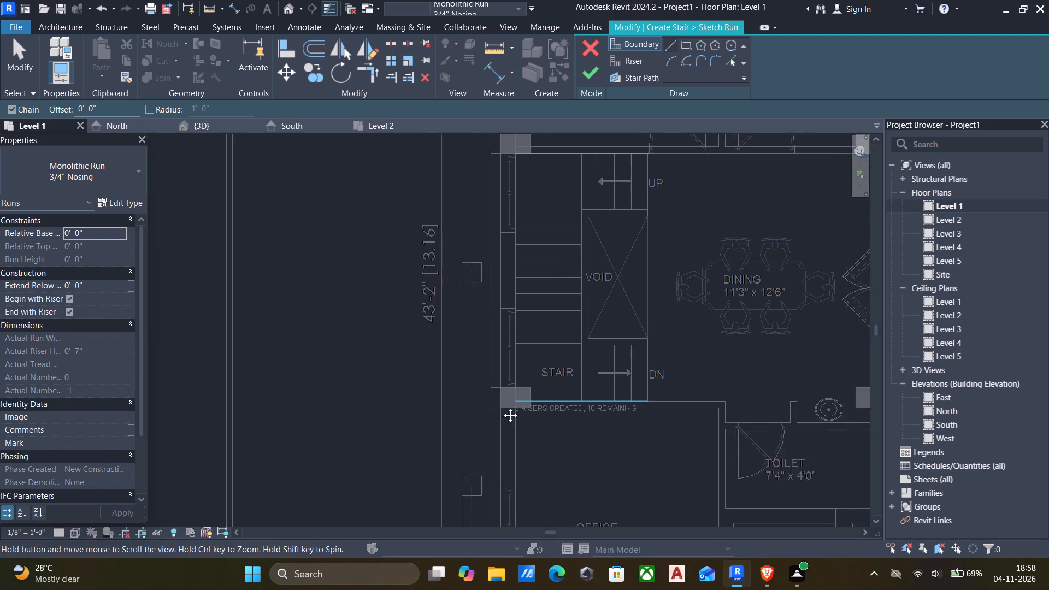
middle_click_drag(502, 407, 499, 439)
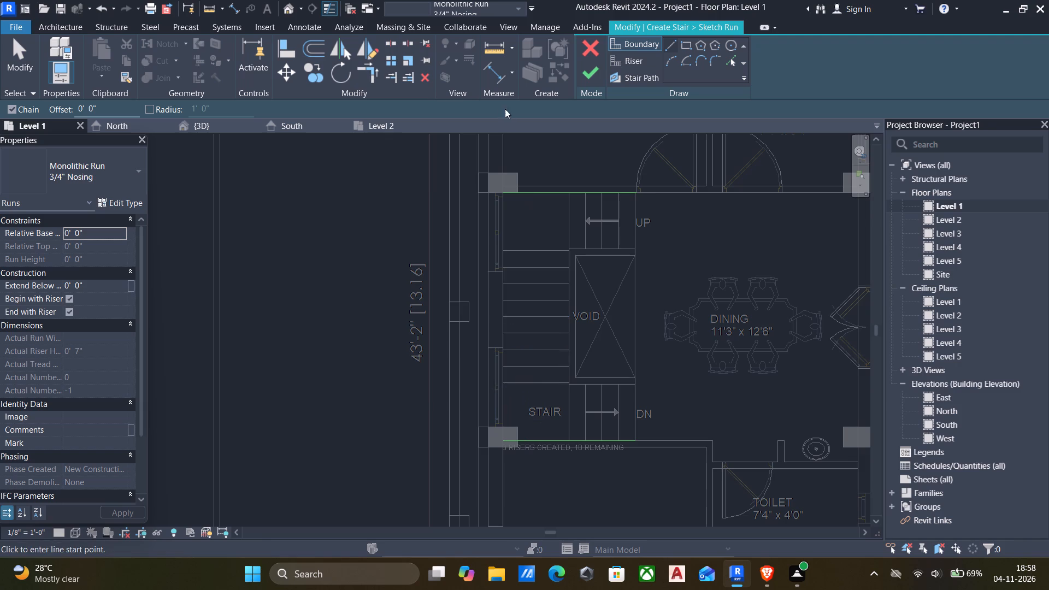
scroll(499, 197, "up", 10)
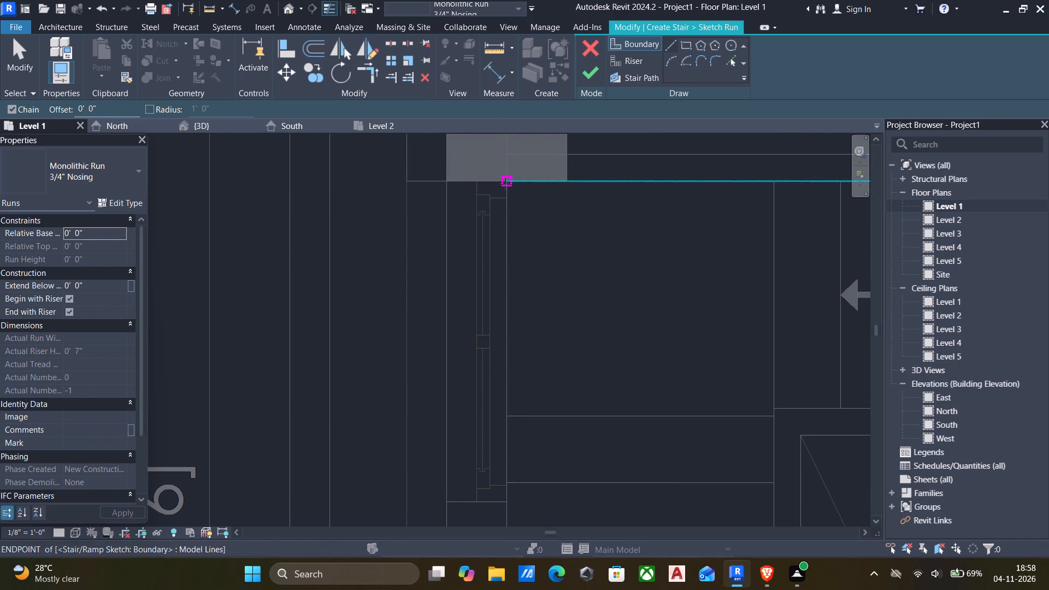
left_click(505, 184)
scroll(508, 207, "down", 6)
middle_click_drag(503, 226, 509, 190)
middle_click_drag(520, 285, 523, 227)
middle_click_drag(520, 333, 525, 286)
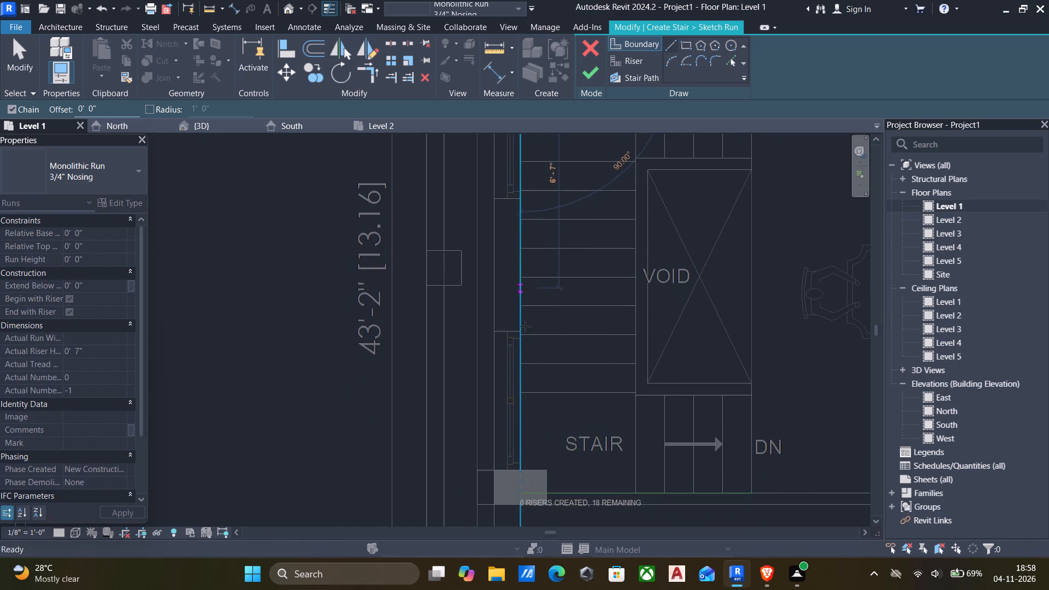
middle_click_drag(526, 362, 529, 345)
middle_click_drag(528, 385, 533, 376)
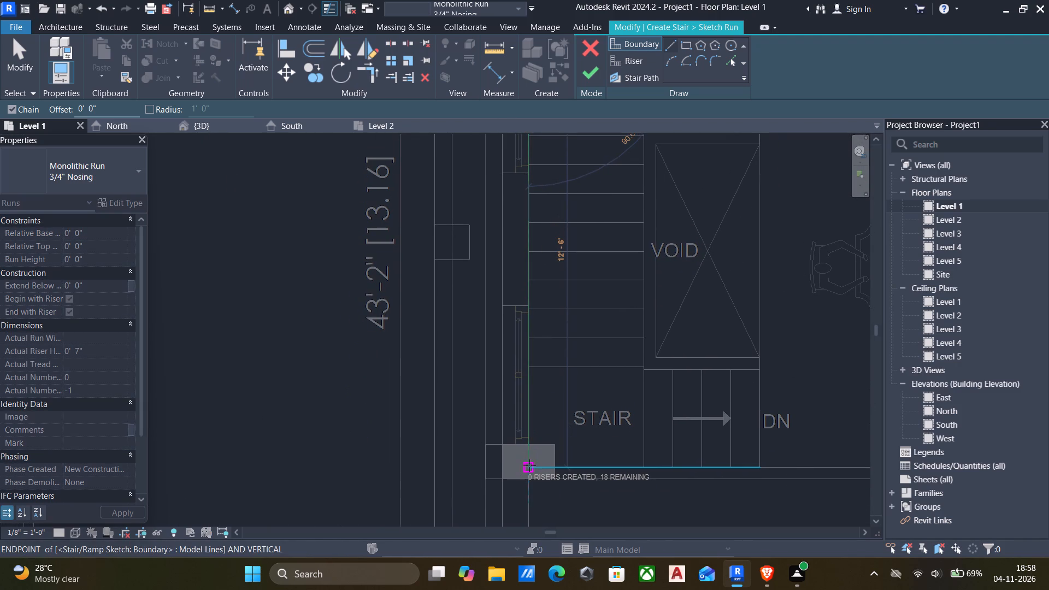
left_click(529, 467)
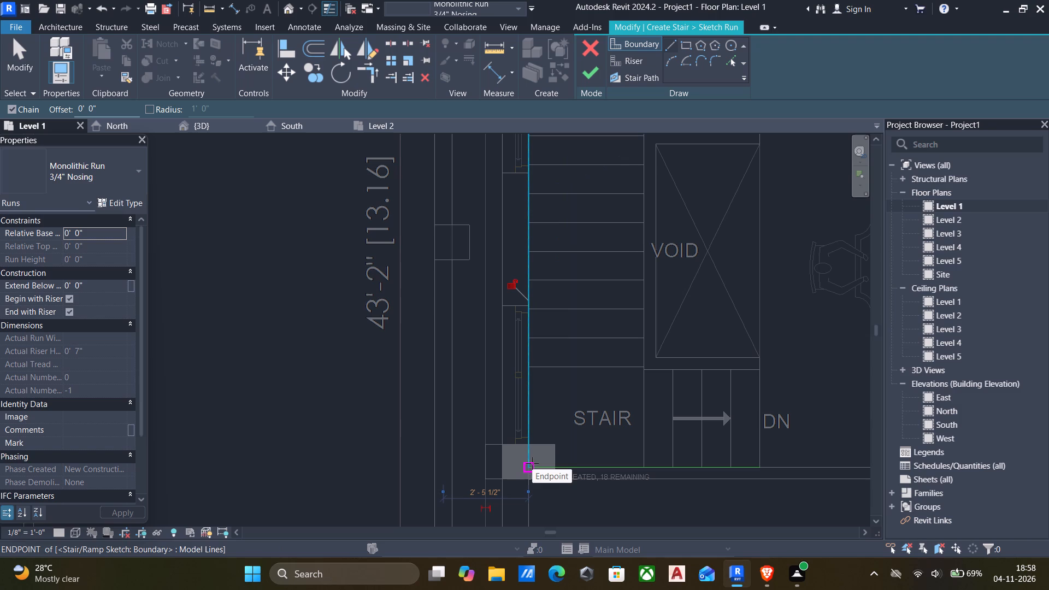
key("Escape")
key("Escape")
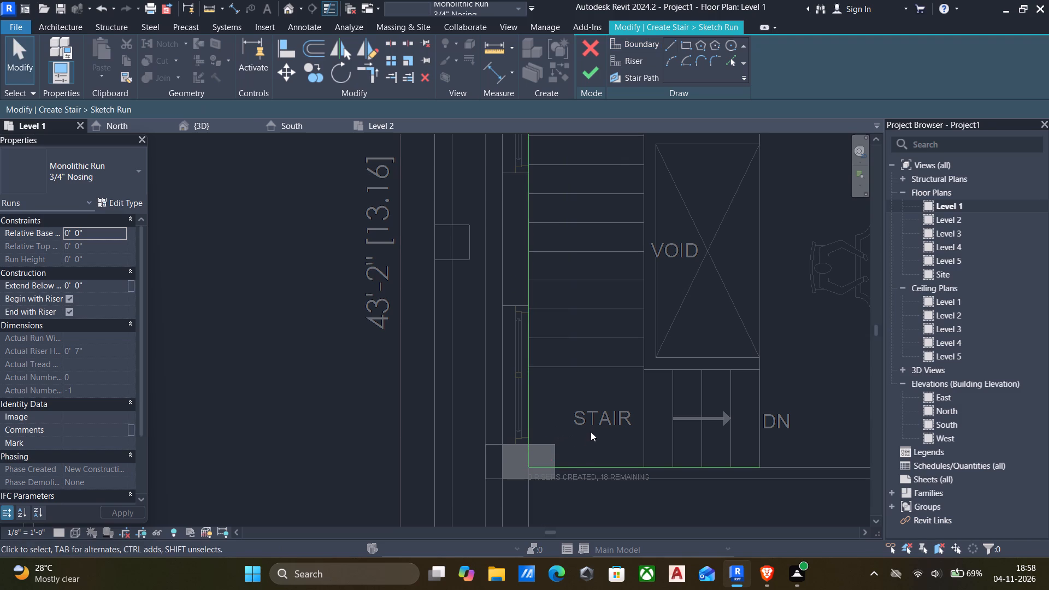
Sketch an inner boundary line about 3'-5" long along the void side of the UP flight, ending at the middle flight.
scroll(598, 287, "down", 6)
middle_click_drag(598, 287, 522, 329)
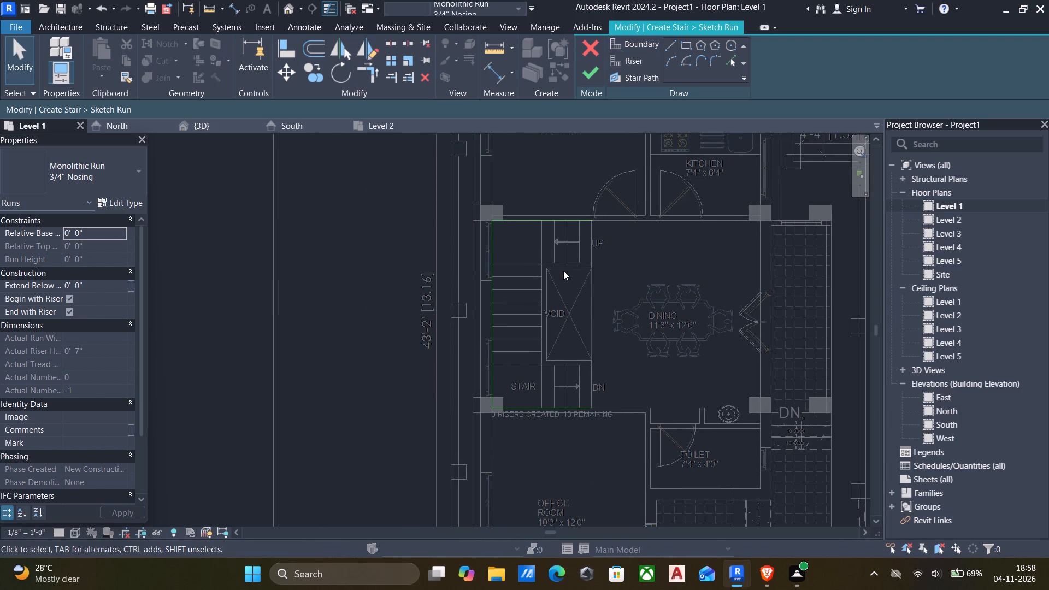
scroll(564, 268, "up", 2)
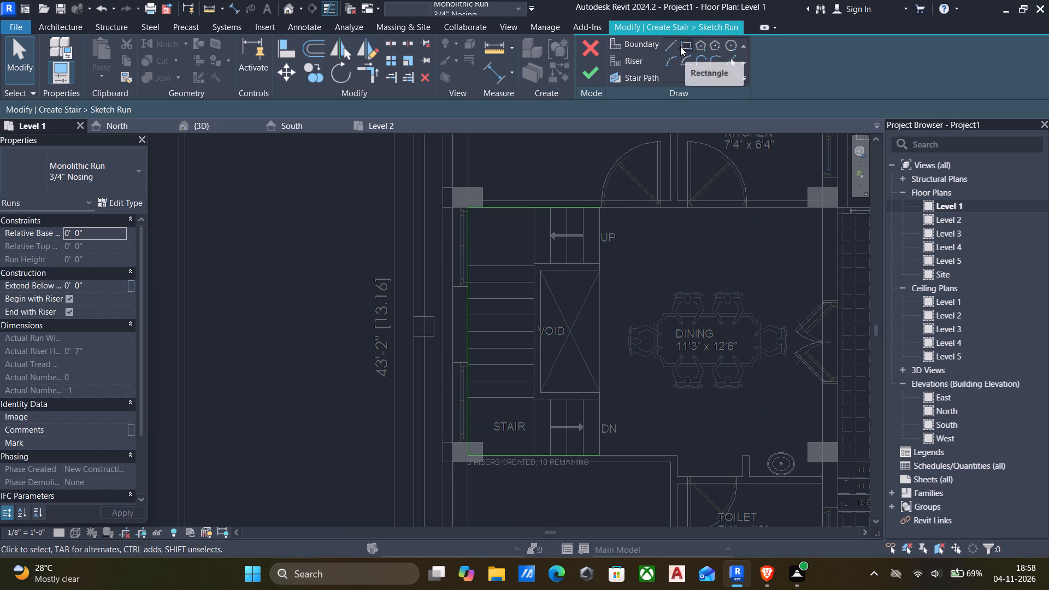
left_click(646, 46)
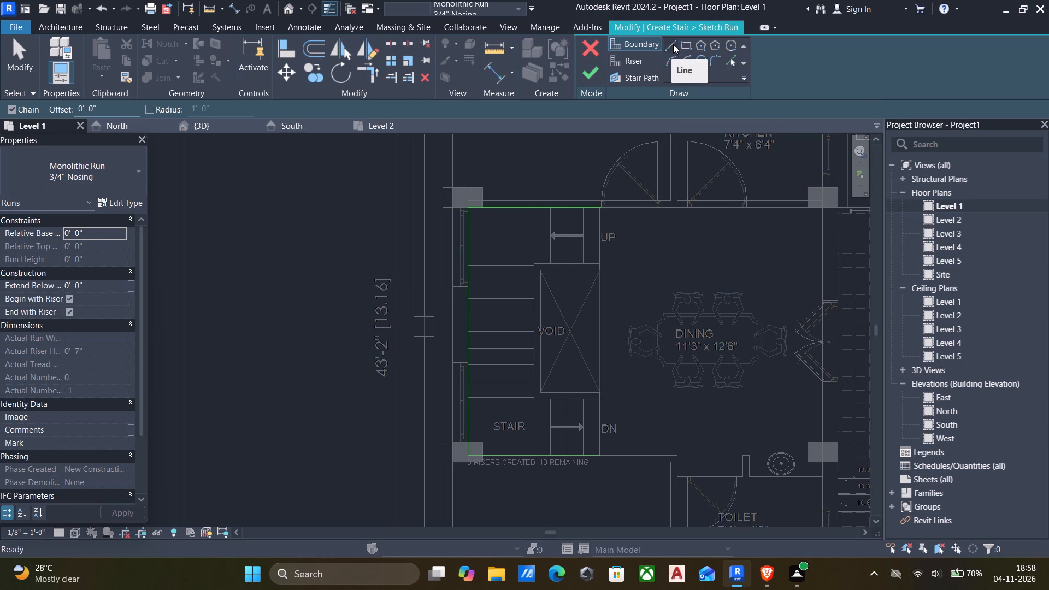
left_click(667, 43)
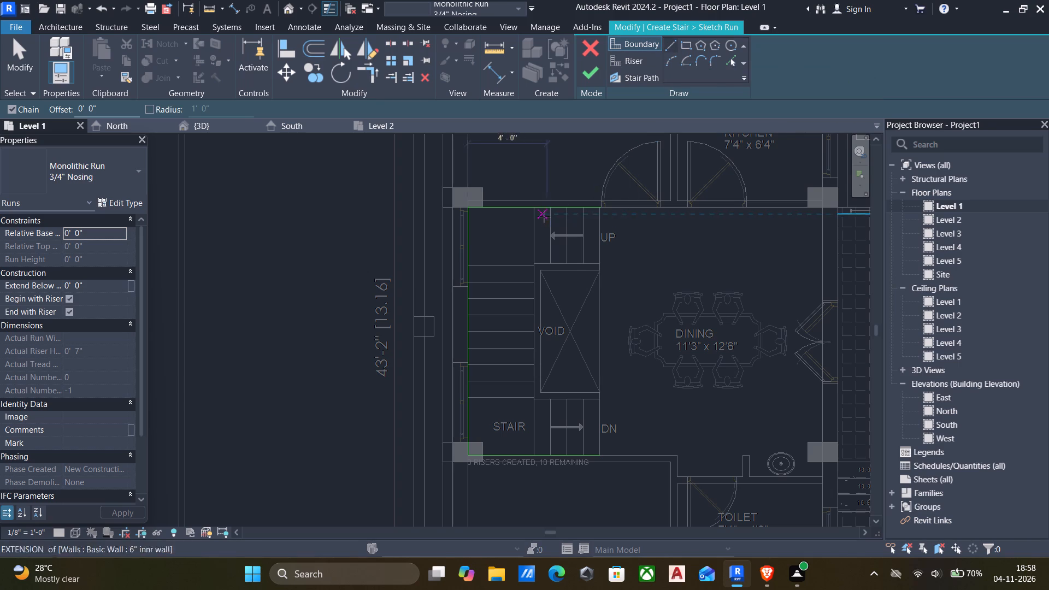
scroll(545, 253, "up", 5)
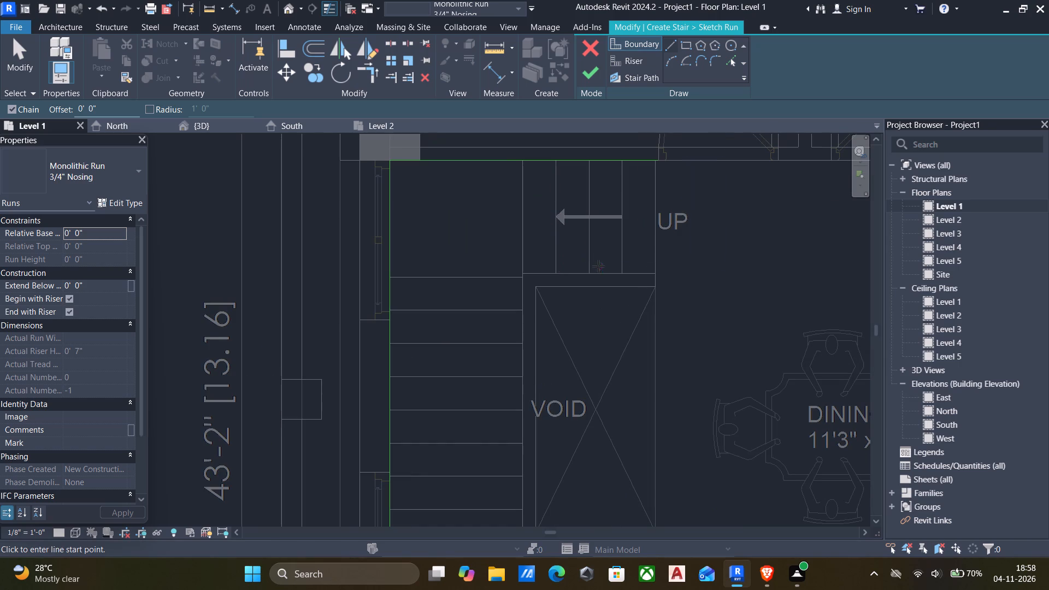
scroll(567, 291, "down", 6)
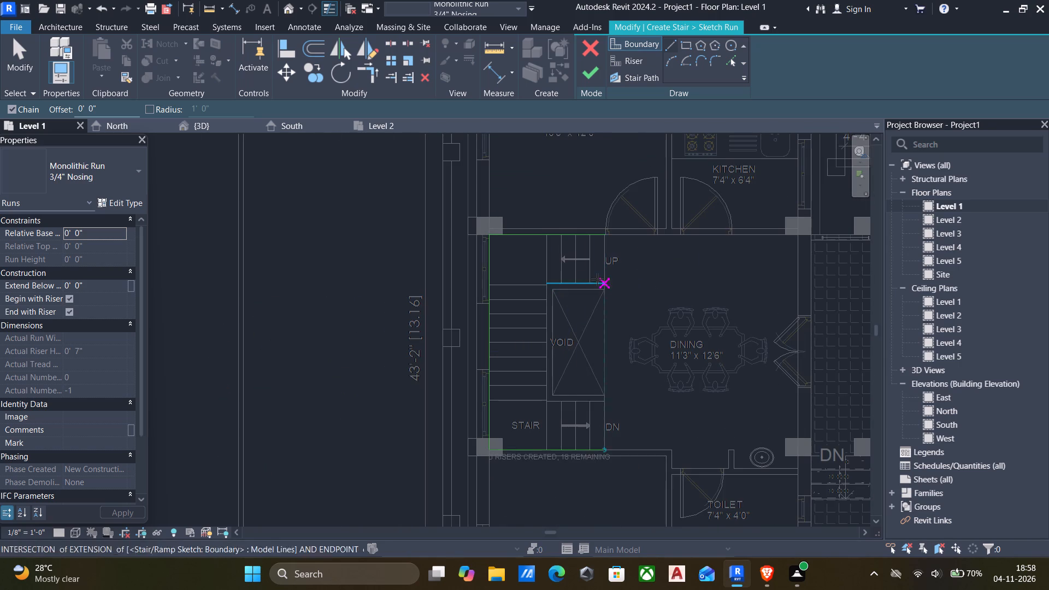
scroll(616, 285, "up", 9)
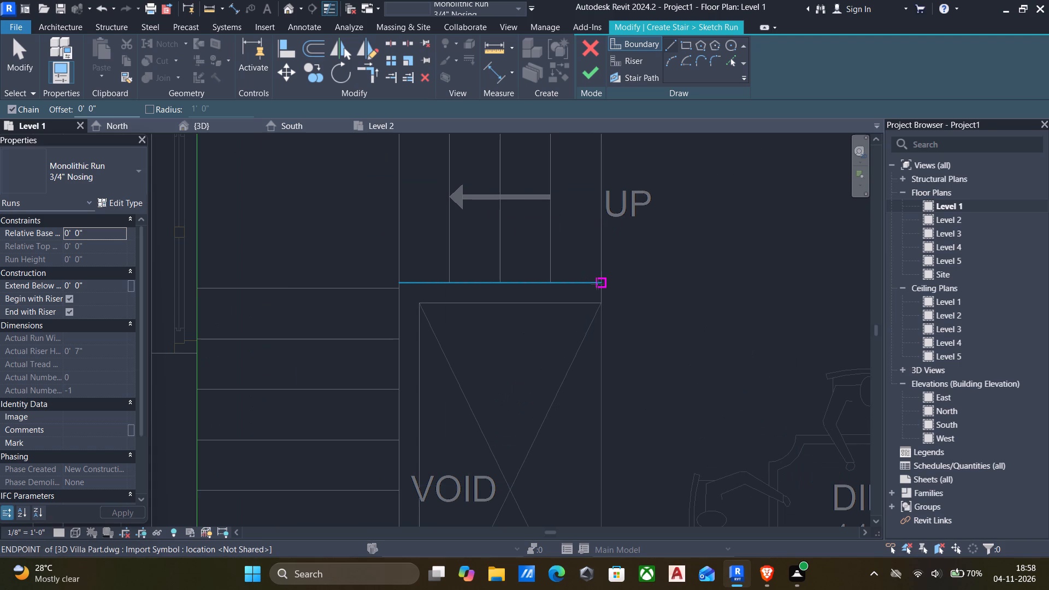
scroll(597, 285, "down", 4)
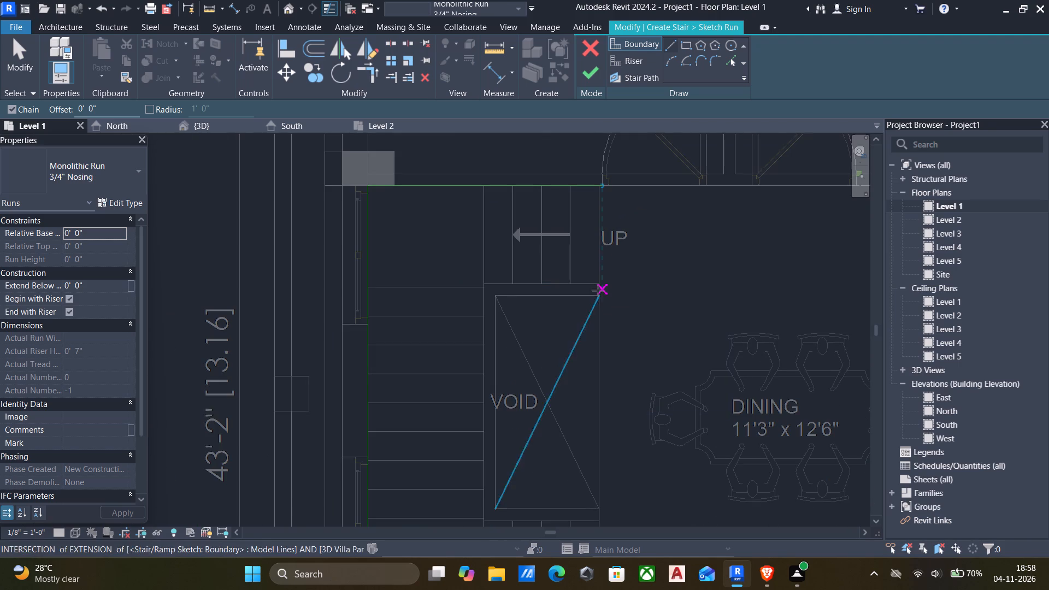
left_click(600, 286)
left_click(485, 285)
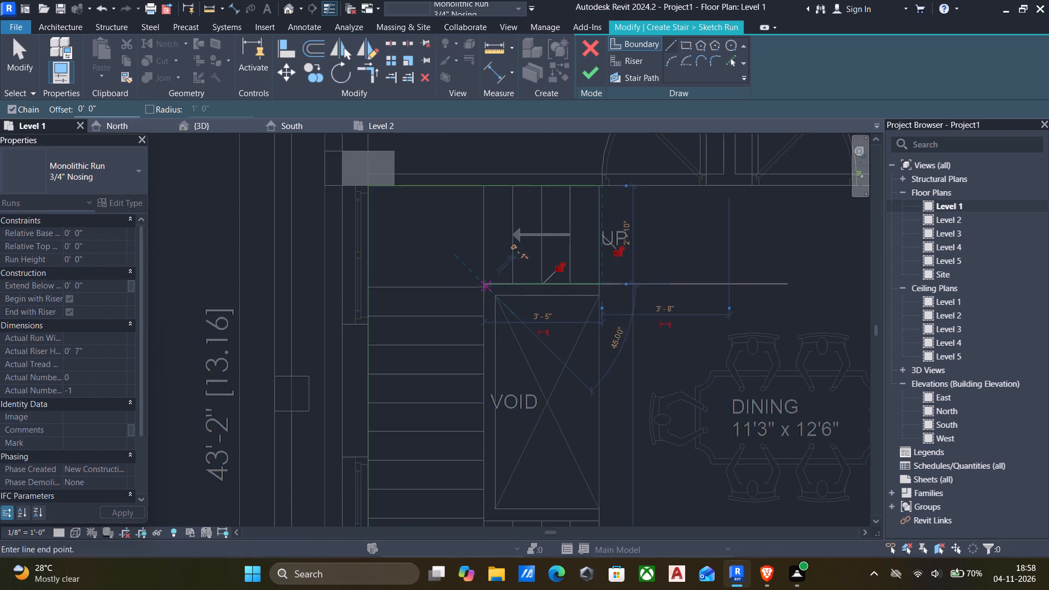
Continue the inner boundary along the void side of the middle flight, then about 3'-4" along the DN flight to its outer end.
scroll(487, 317, "down", 5)
middle_click_drag(487, 323, 500, 285)
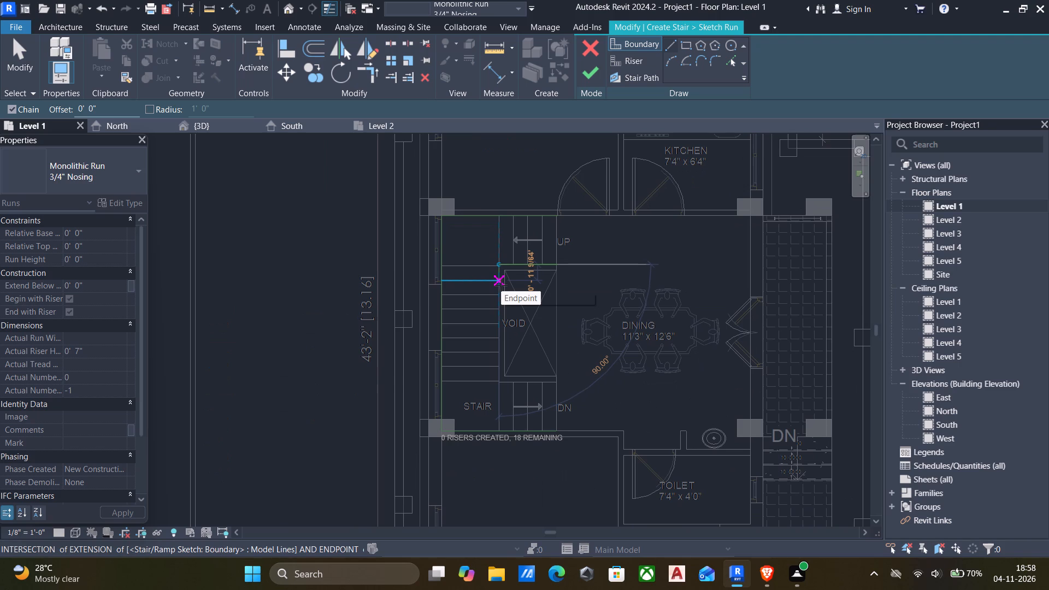
scroll(503, 301, "down", 5)
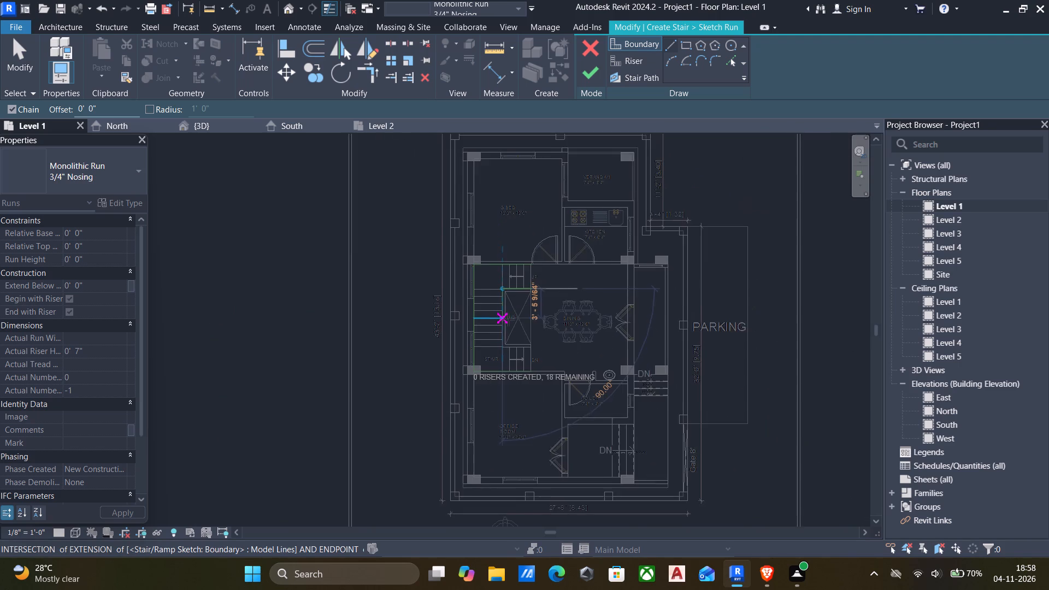
middle_click_drag(508, 320, 513, 293)
scroll(514, 322, "up", 11)
left_click(492, 323)
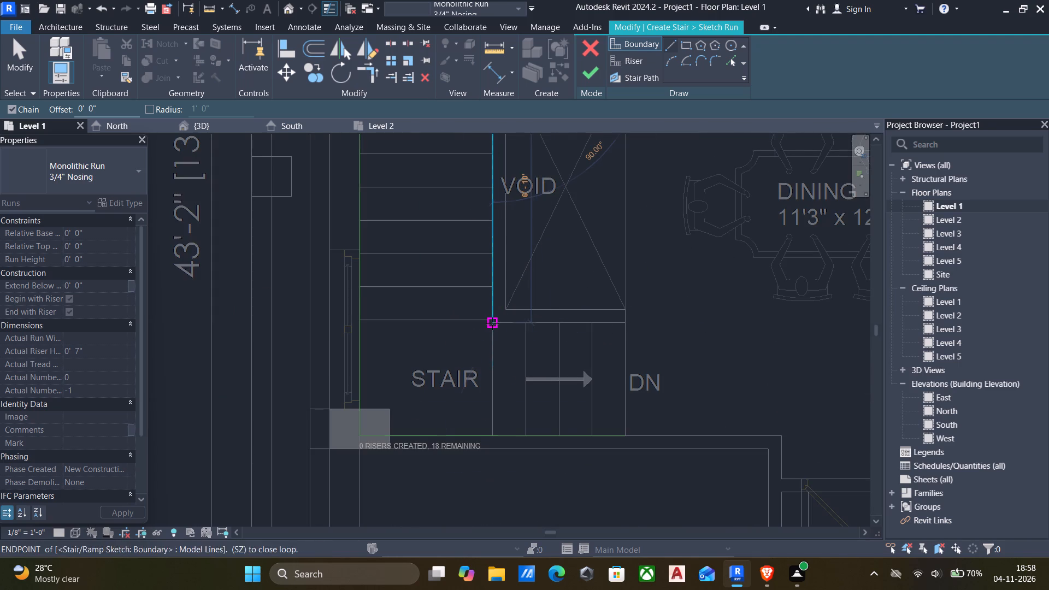
left_click(626, 321)
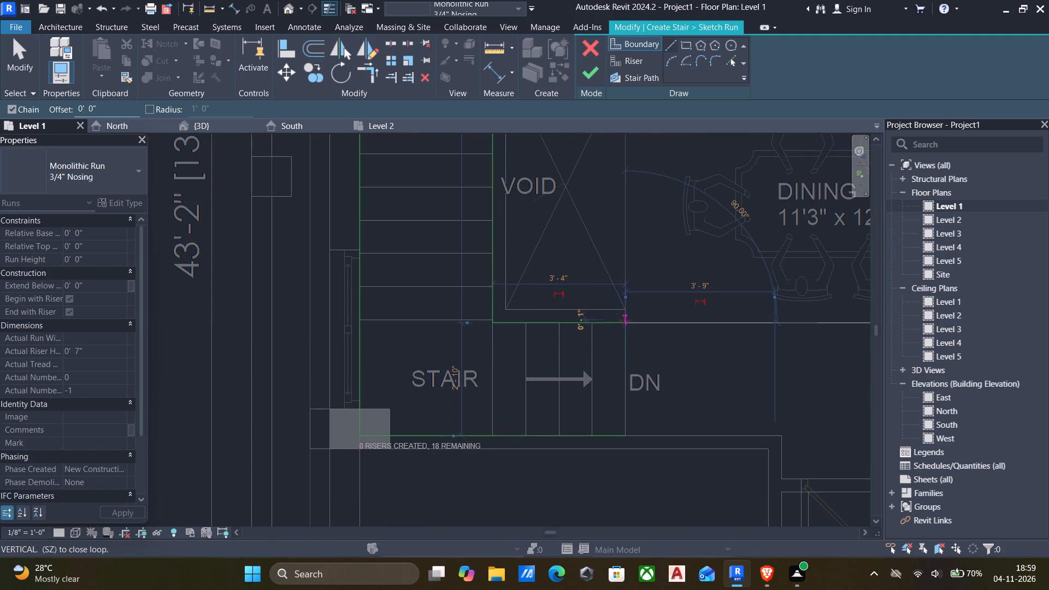
key("Escape")
key("Escape")
Shorten the inner boundary line beside the UP flight to 3'-4", aligning its free end with the flight's outer edge.
scroll(604, 313, "down", 3)
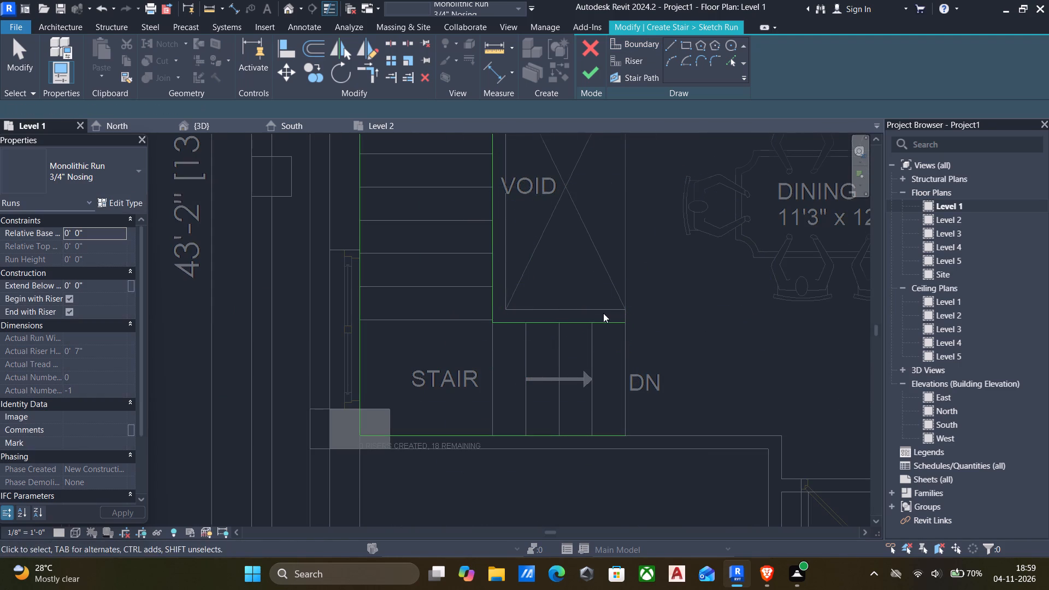
scroll(603, 313, "down", 2)
middle_click_drag(600, 318, 593, 353)
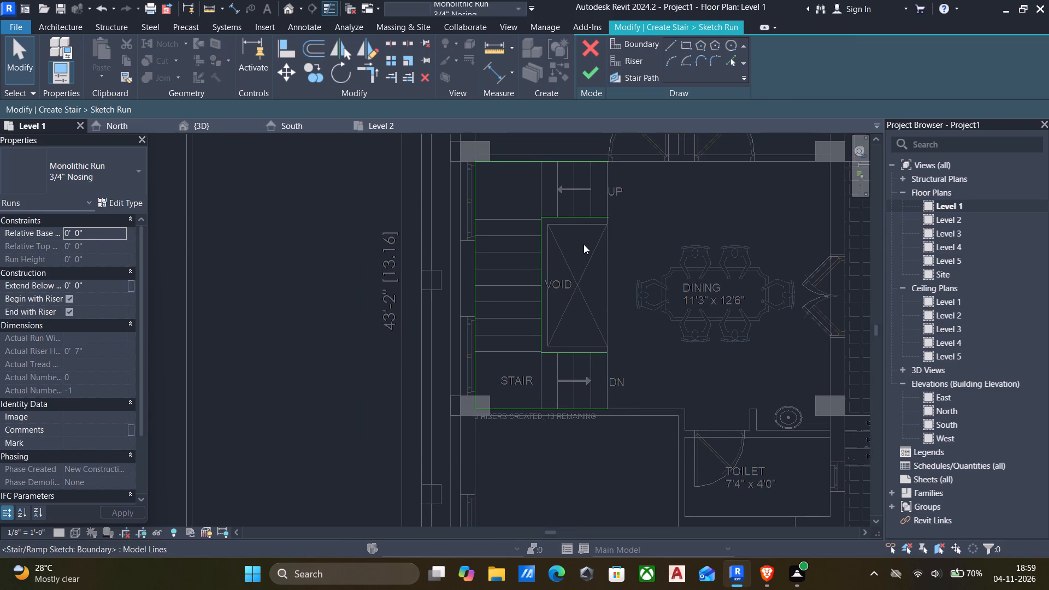
scroll(602, 202, "up", 4)
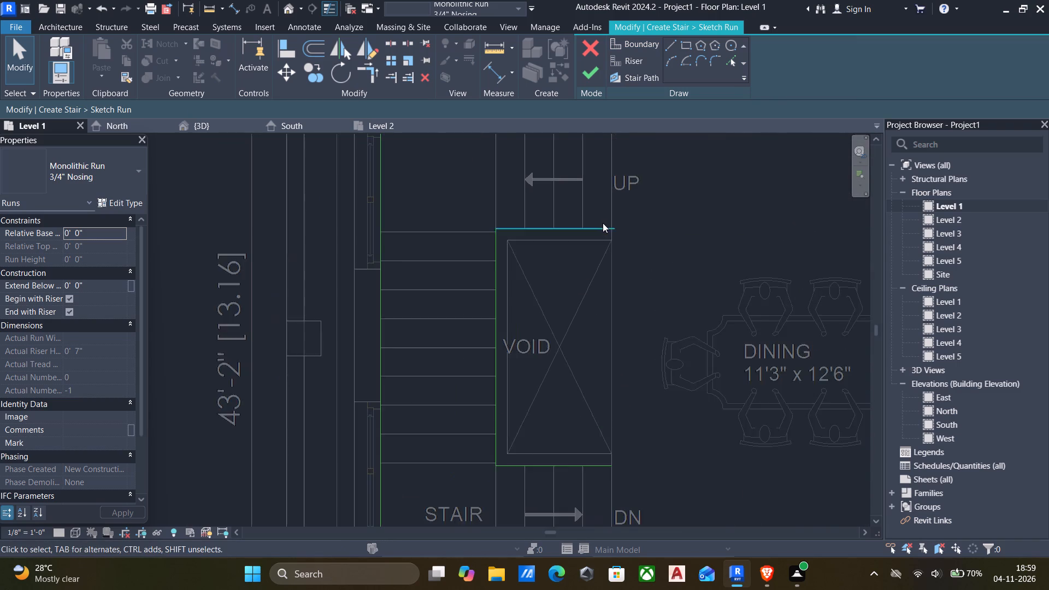
scroll(604, 223, "up", 3)
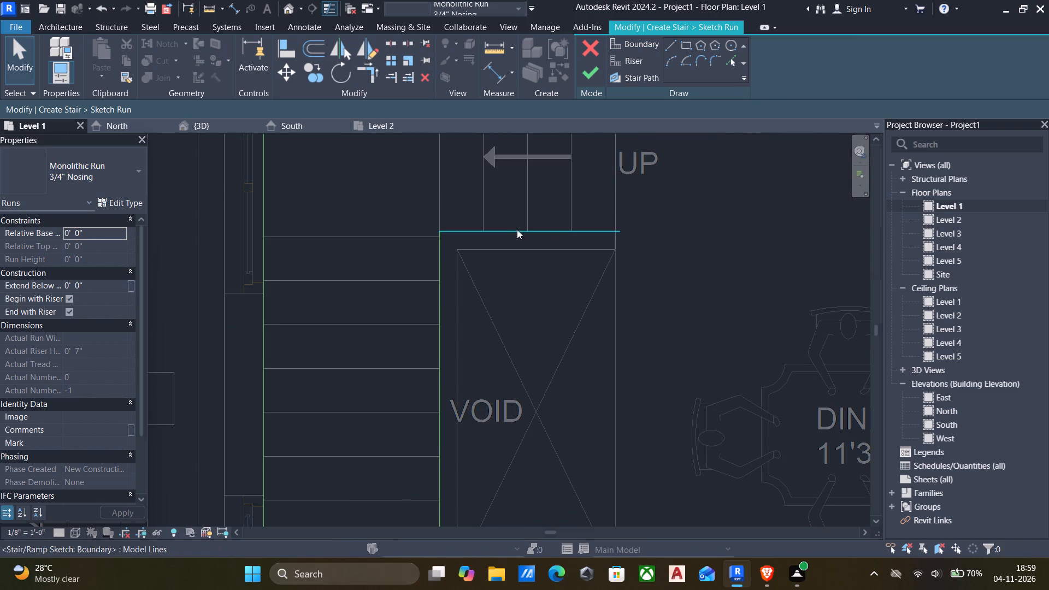
scroll(538, 262, "down", 5)
scroll(581, 244, "up", 8)
left_click(567, 250)
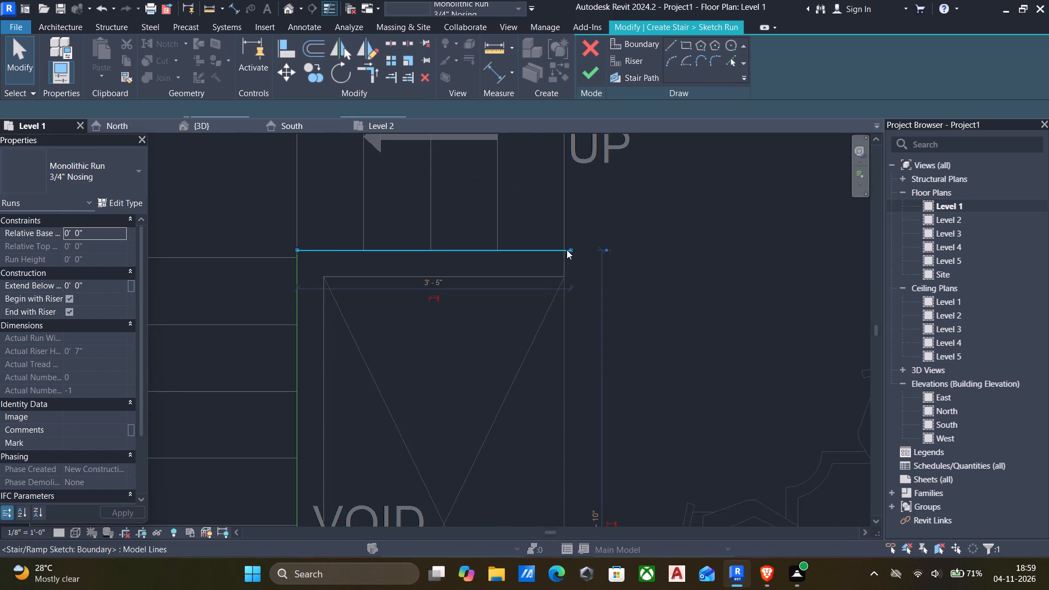
scroll(570, 255, "up", 4)
left_click_drag(570, 246, 564, 247)
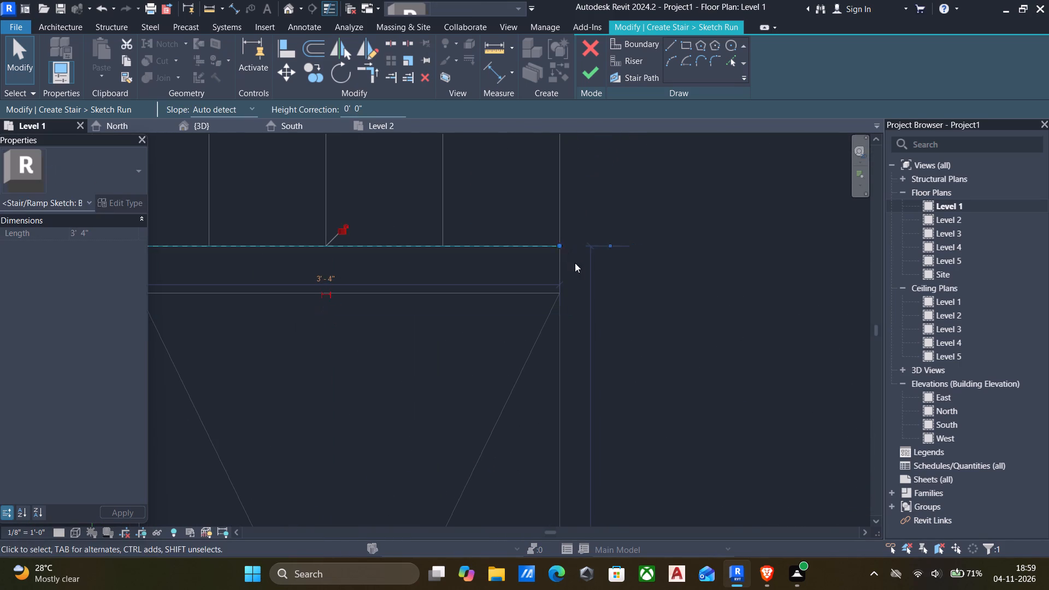
Inspect the inner boundary around the void, down to the line beside the DN flight.
scroll(579, 270, "down", 6)
middle_click_drag(610, 291, 632, 257)
middle_click_drag(653, 328, 643, 270)
middle_click_drag(657, 344, 638, 270)
middle_click_drag(640, 350, 639, 282)
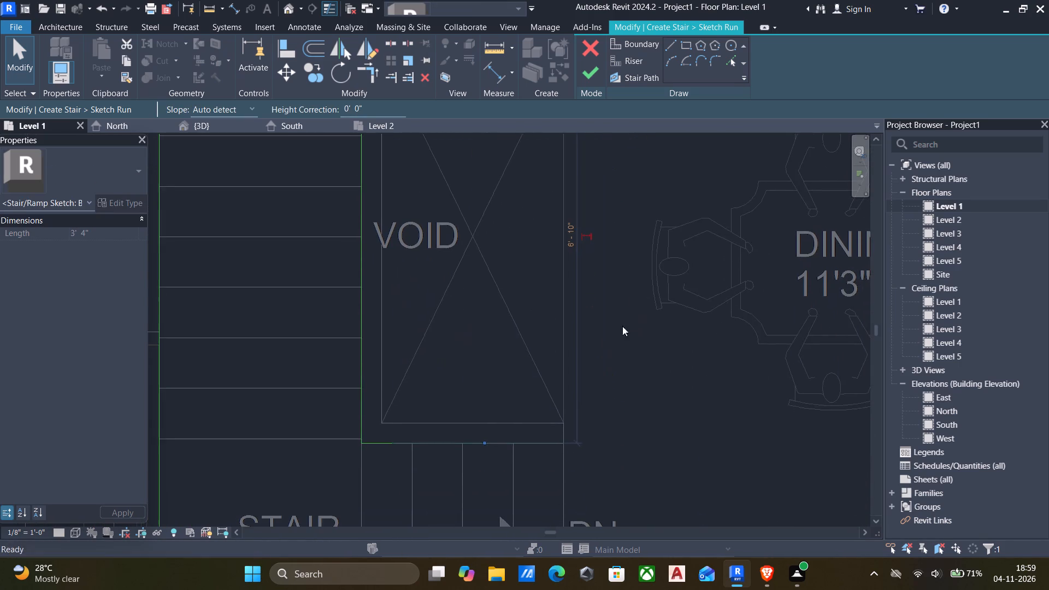
middle_click_drag(620, 376, 645, 309)
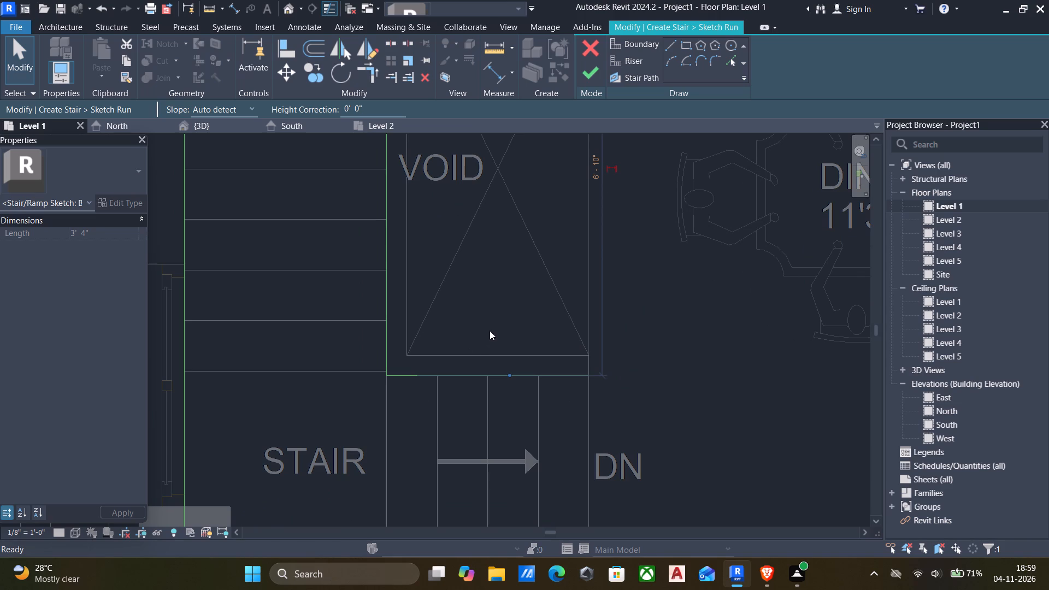
left_click(399, 371)
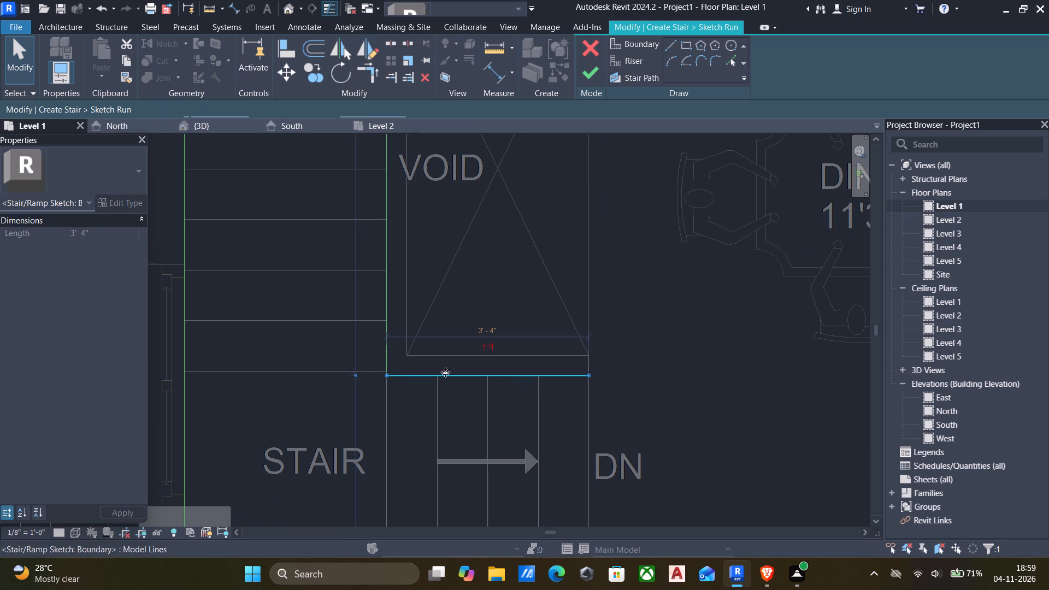
key("Escape")
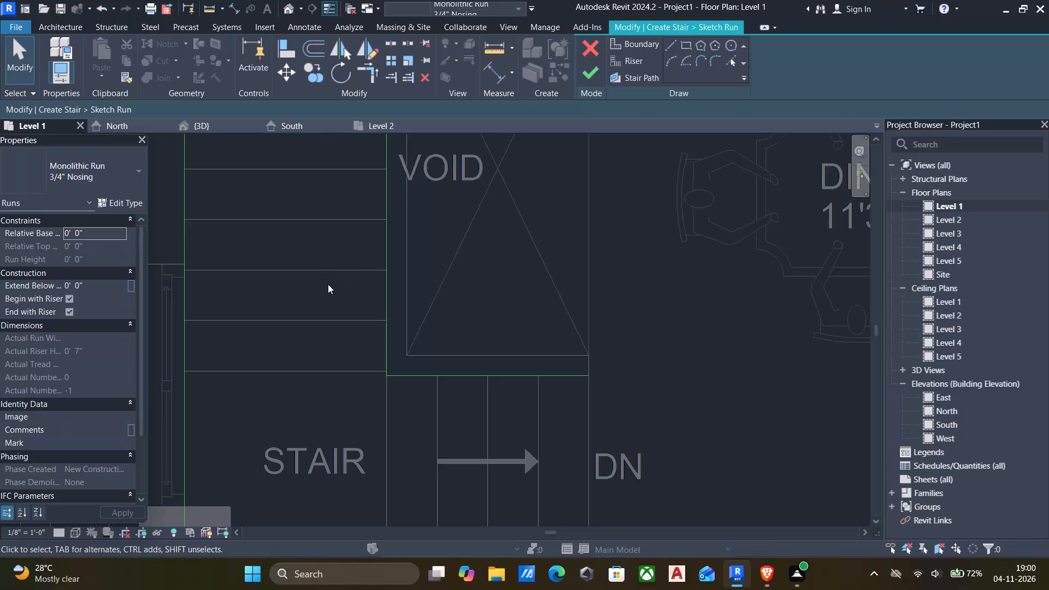
With the Riser line tool, sketch risers across the DN flight at its outer end and on the adjacent plan tread line, 10" apart.
scroll(458, 331, "down", 4)
scroll(524, 358, "up", 4)
scroll(537, 417, "down", 4)
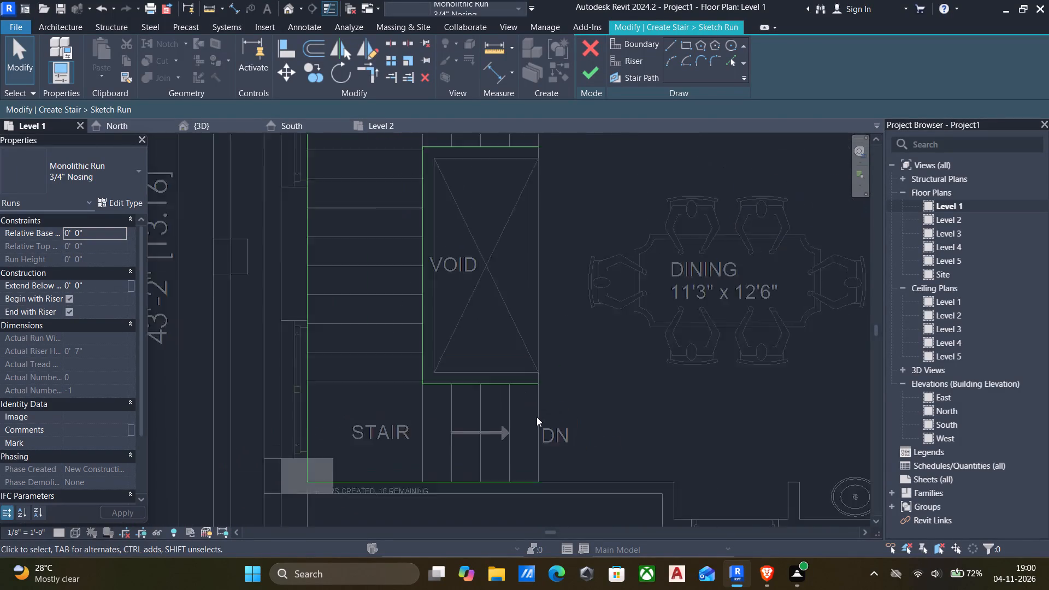
scroll(537, 417, "down", 2)
middle_click_drag(537, 417, 552, 364)
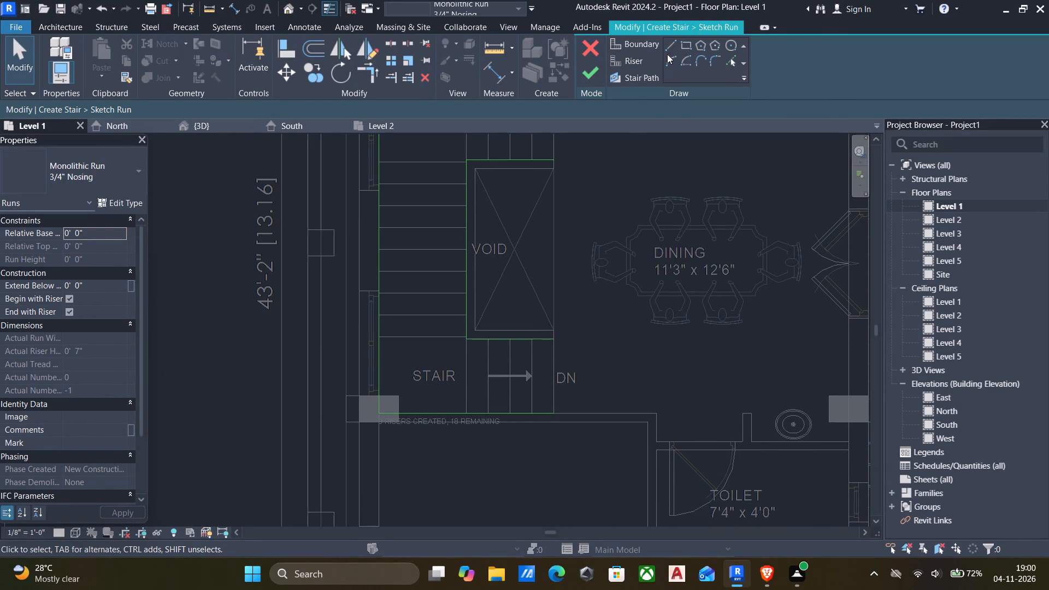
left_click(626, 57)
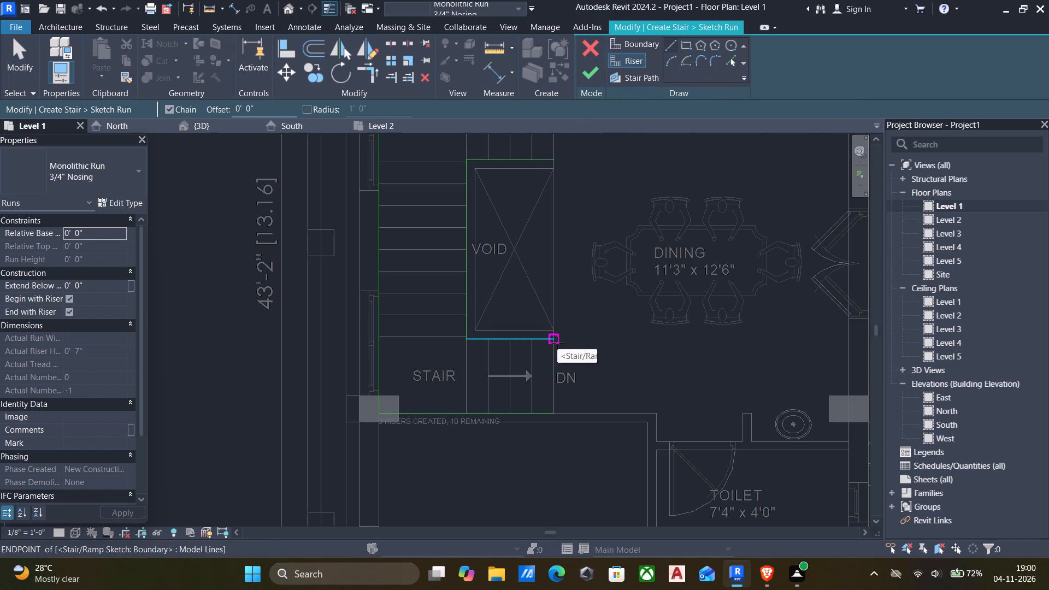
scroll(547, 343, "up", 2)
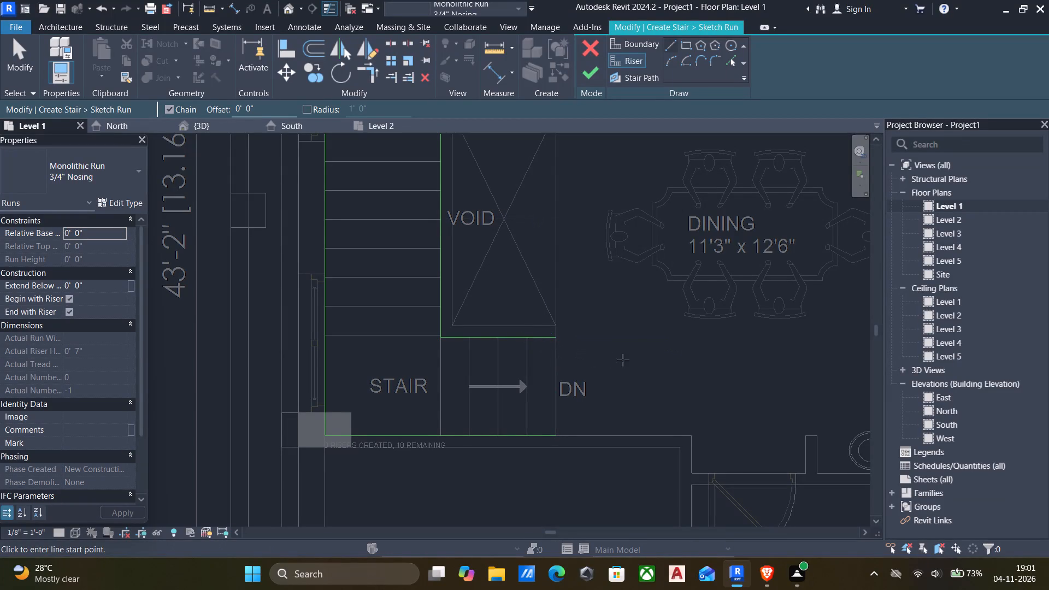
scroll(556, 349, "up", 2)
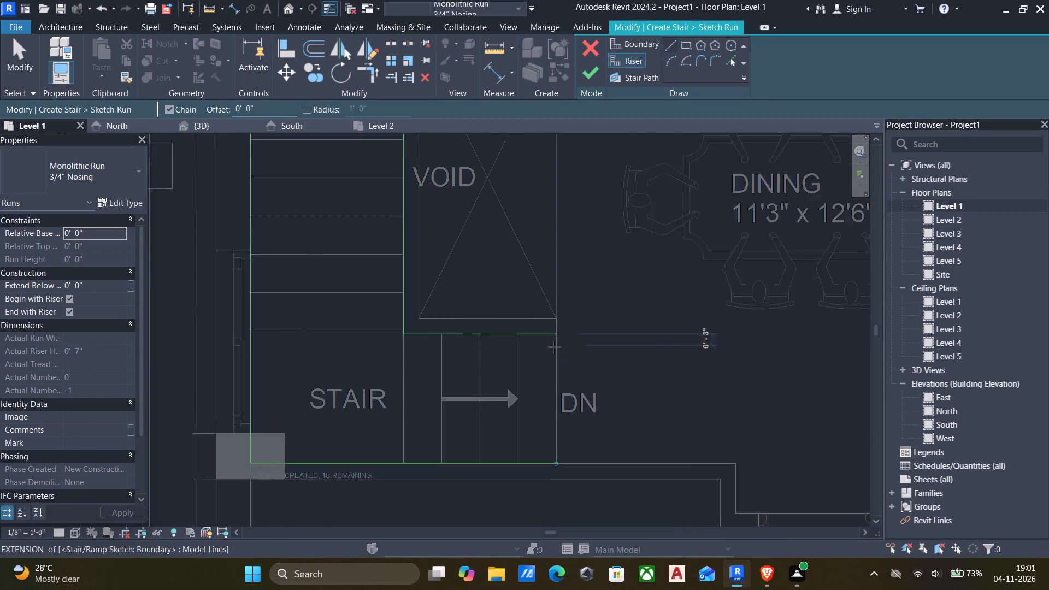
scroll(554, 347, "up", 2)
left_click(558, 338)
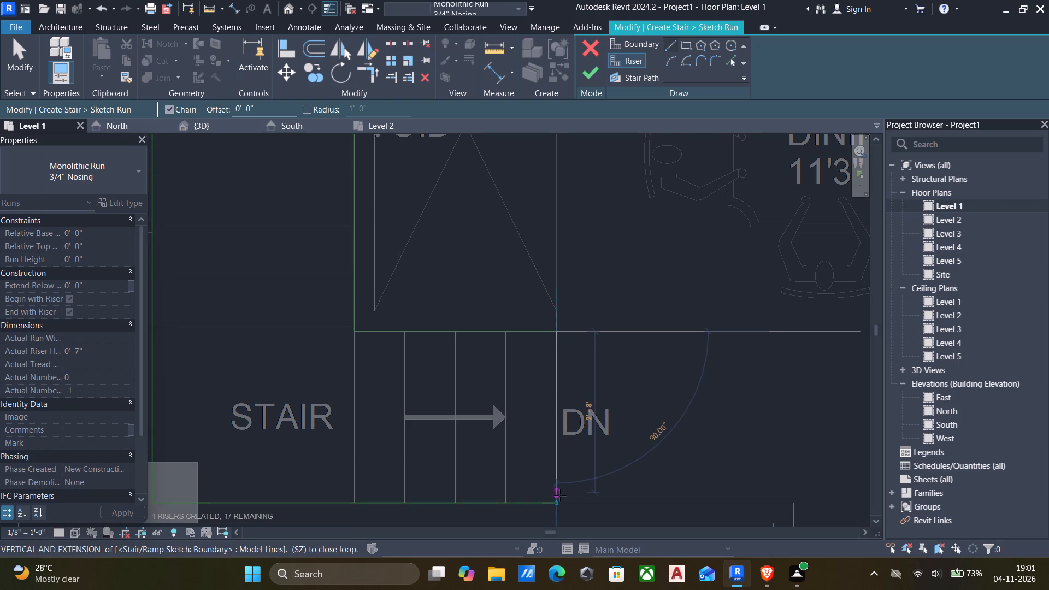
left_click(558, 501)
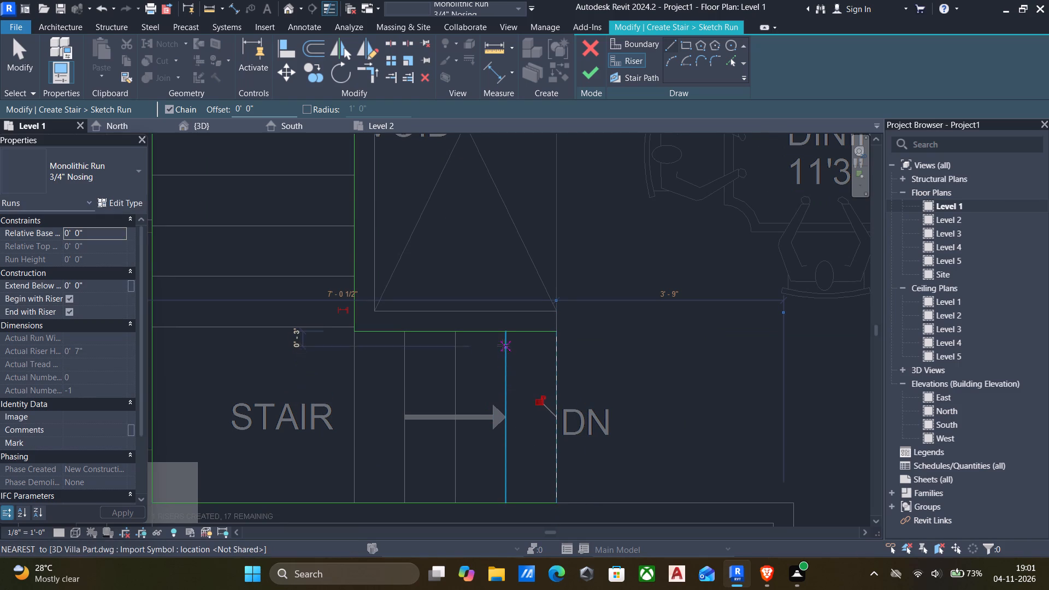
left_click(505, 335)
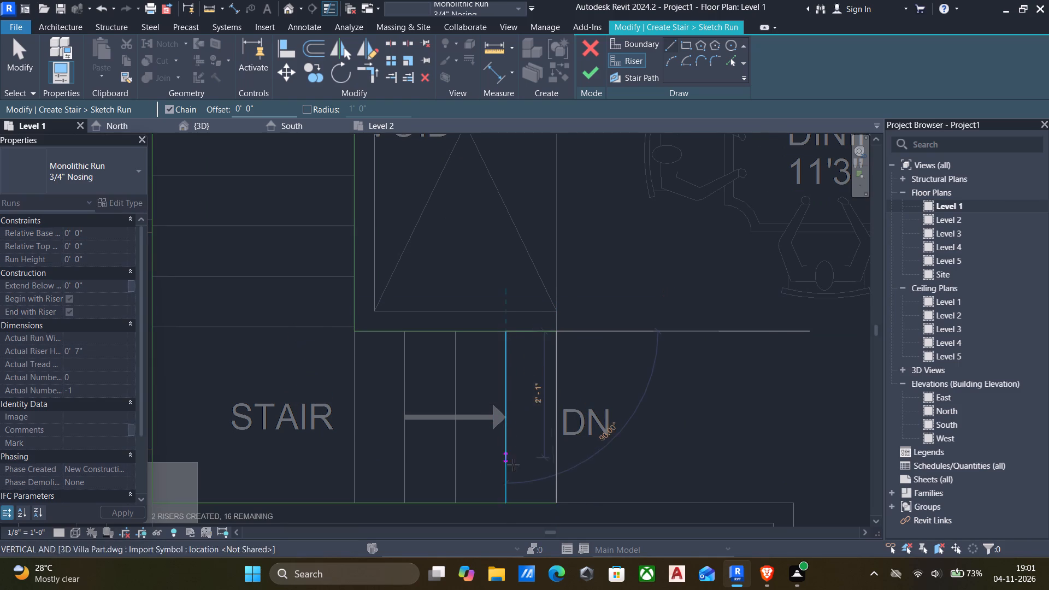
left_click(510, 501)
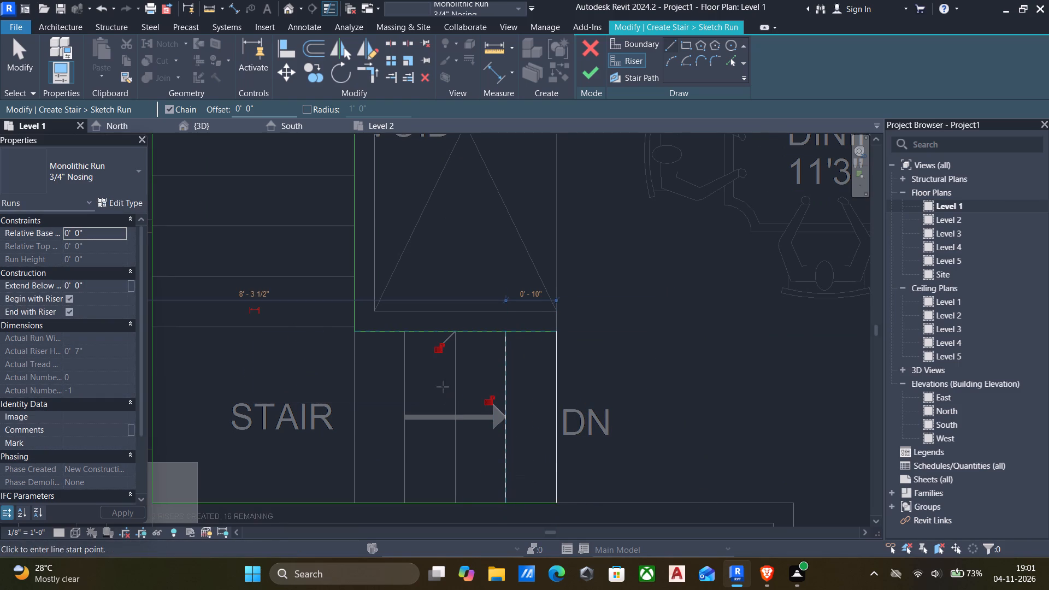
Sketch two more risers across the DN flight along the following two plan tread lines toward the STAIR landing.
left_click(455, 336)
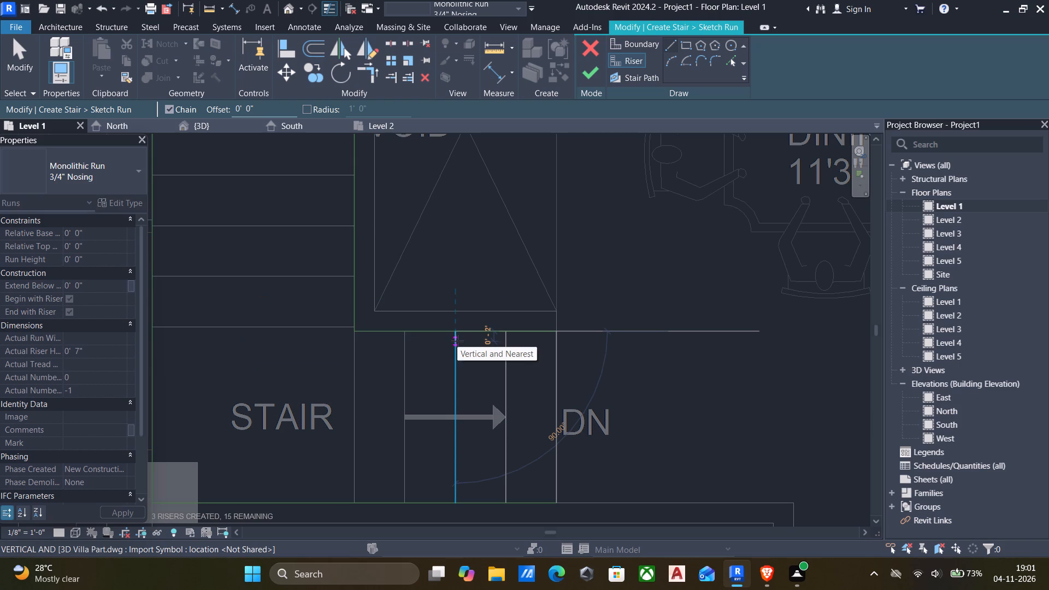
scroll(453, 357, "down", 6)
middle_click_drag(456, 395, 453, 367)
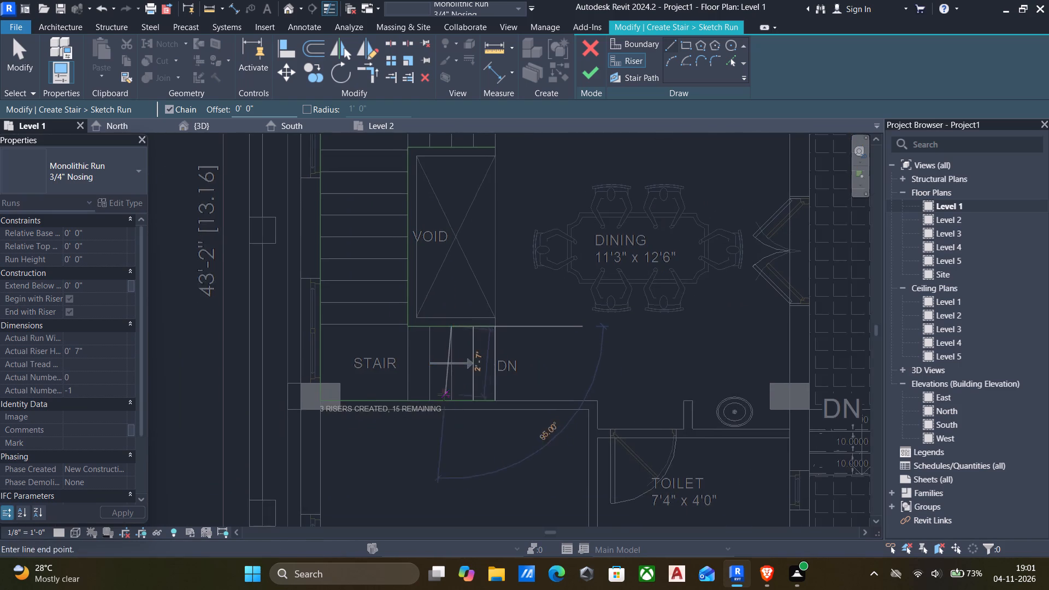
scroll(443, 394, "up", 4)
left_click(458, 405)
key("Escape")
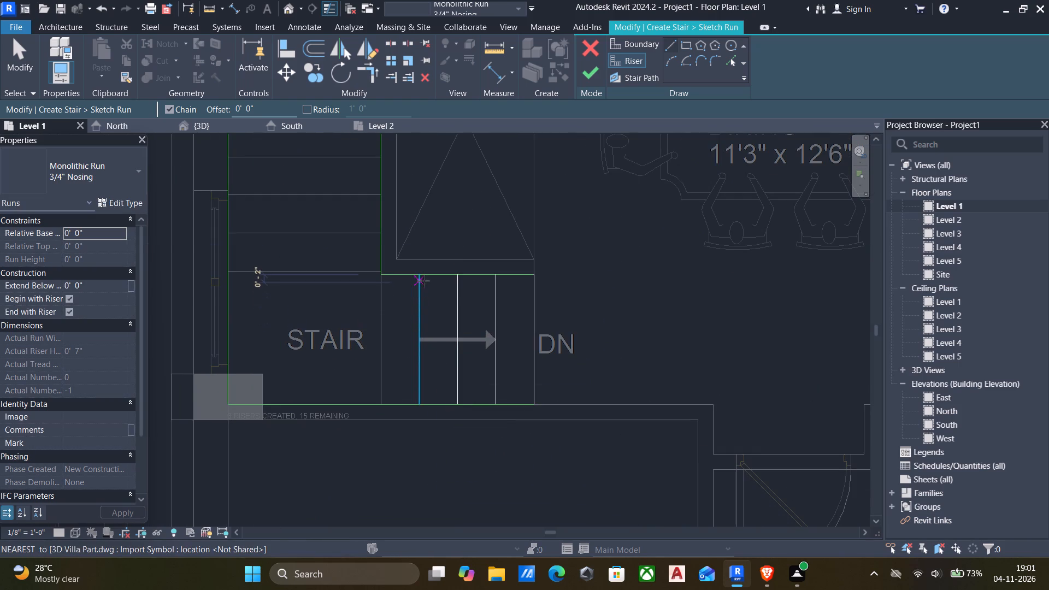
left_click(423, 276)
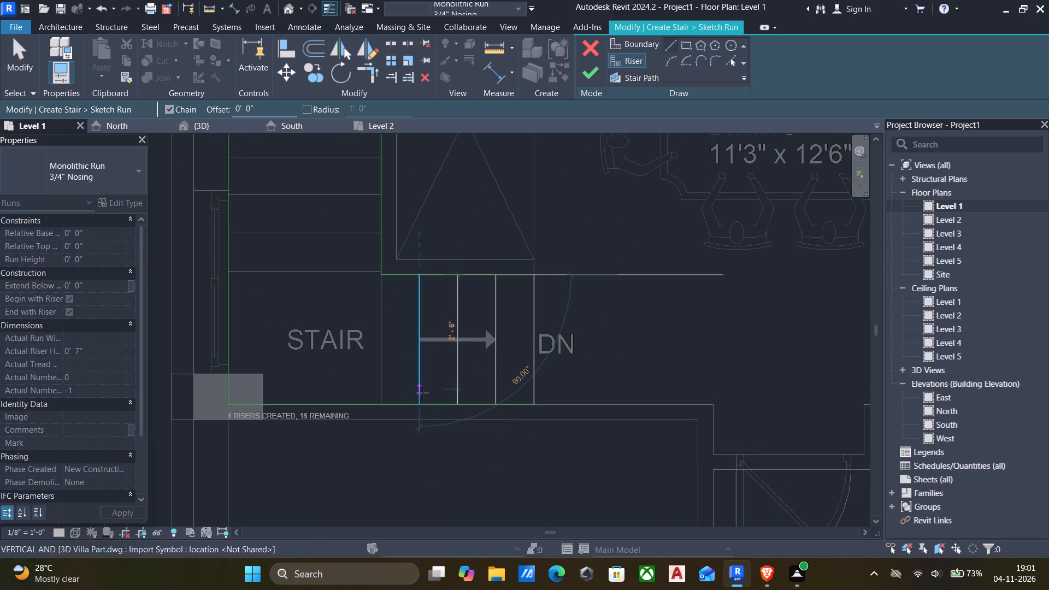
left_click(420, 401)
key("Escape")
Sketch the DN flight's riser at the landing edge, from the inner boundary corner to the outer boundary.
scroll(379, 274, "up", 4)
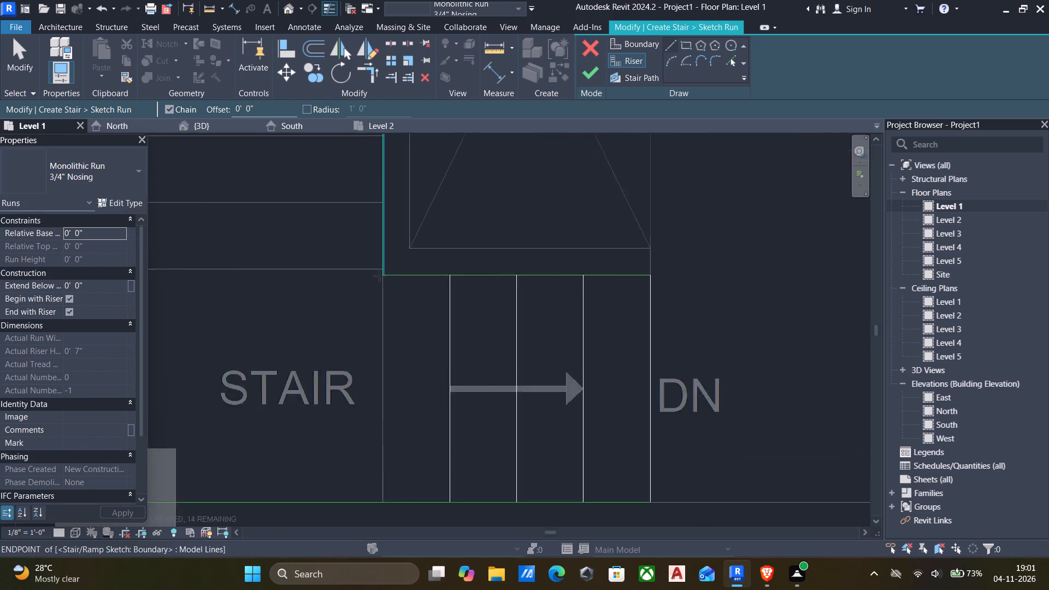
scroll(379, 276, "up", 1)
left_click(384, 276)
scroll(388, 324, "down", 5)
middle_click_drag(380, 348, 386, 313)
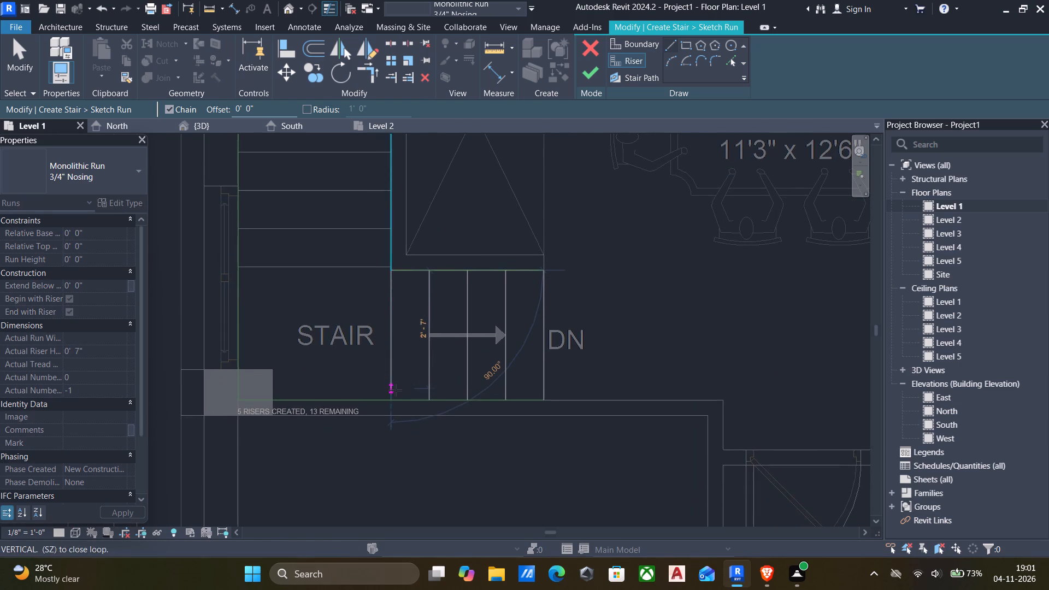
scroll(394, 407, "up", 3)
left_click(393, 399)
key("Escape")
Sketch the middle flight's first two risers above the STAIR landing, from the exterior wall boundary to the inner boundary.
scroll(397, 377, "down", 5)
middle_click_drag(399, 376, 501, 395)
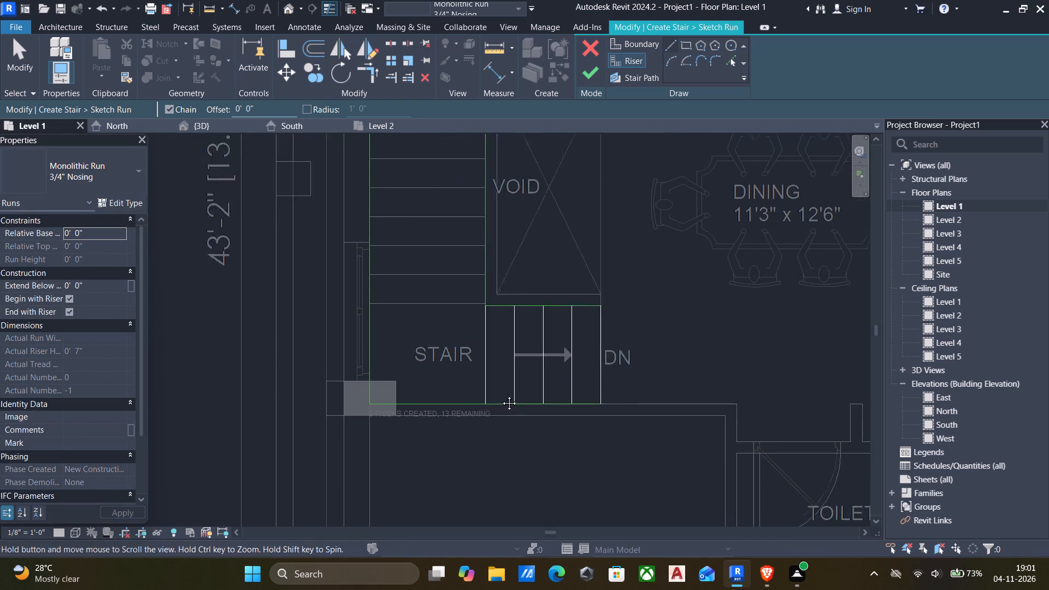
middle_click_drag(501, 395, 507, 396)
scroll(381, 306, "up", 7)
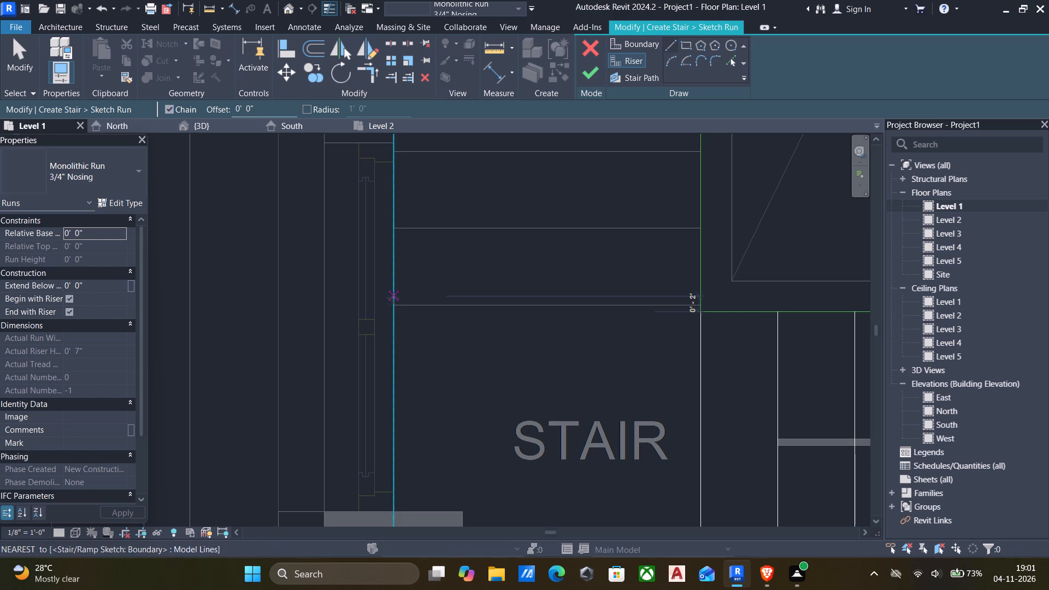
left_click(393, 303)
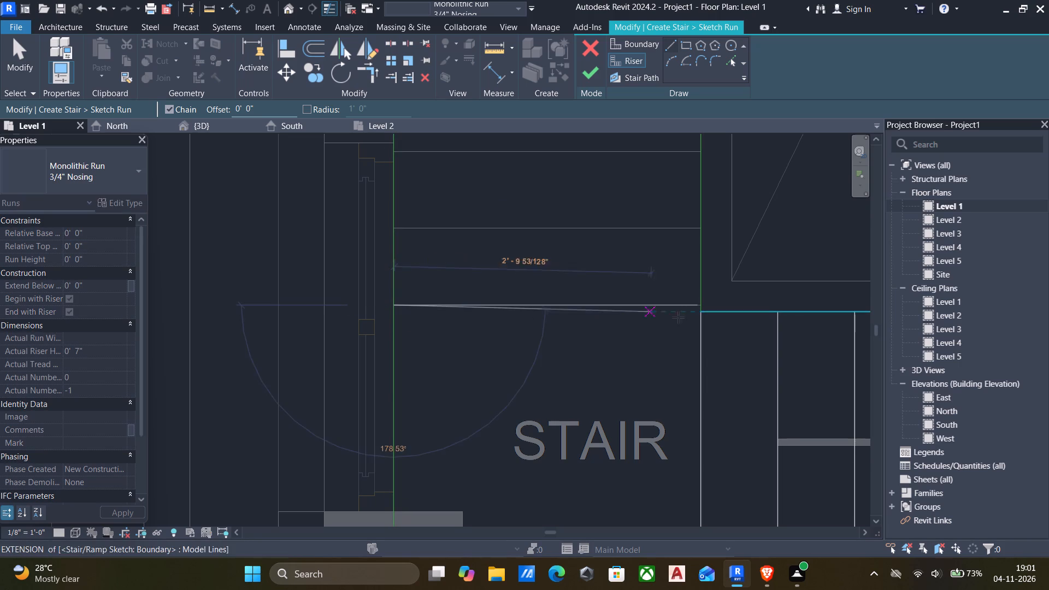
left_click(701, 306)
key("Escape")
scroll(664, 319, "down", 4)
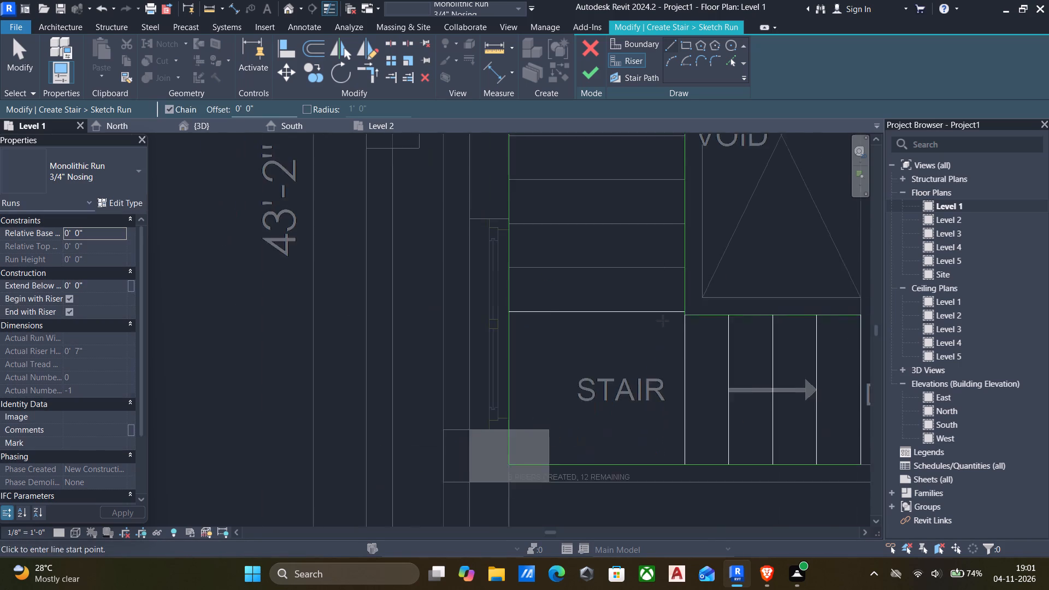
middle_click_drag(645, 338, 614, 376)
scroll(590, 361, "up", 1)
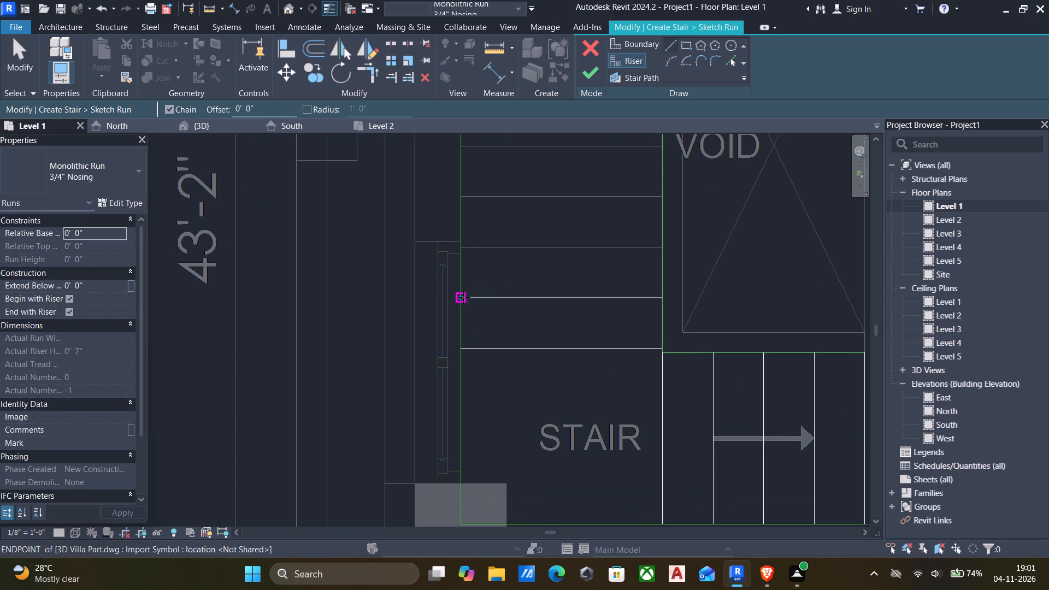
left_click(463, 297)
left_click(662, 296)
key("Escape")
Sketch the middle flight's third and fourth risers on the plan tread lines, about 10" apart, spanning both boundaries.
scroll(627, 309, "down", 4)
middle_click_drag(614, 322, 606, 331)
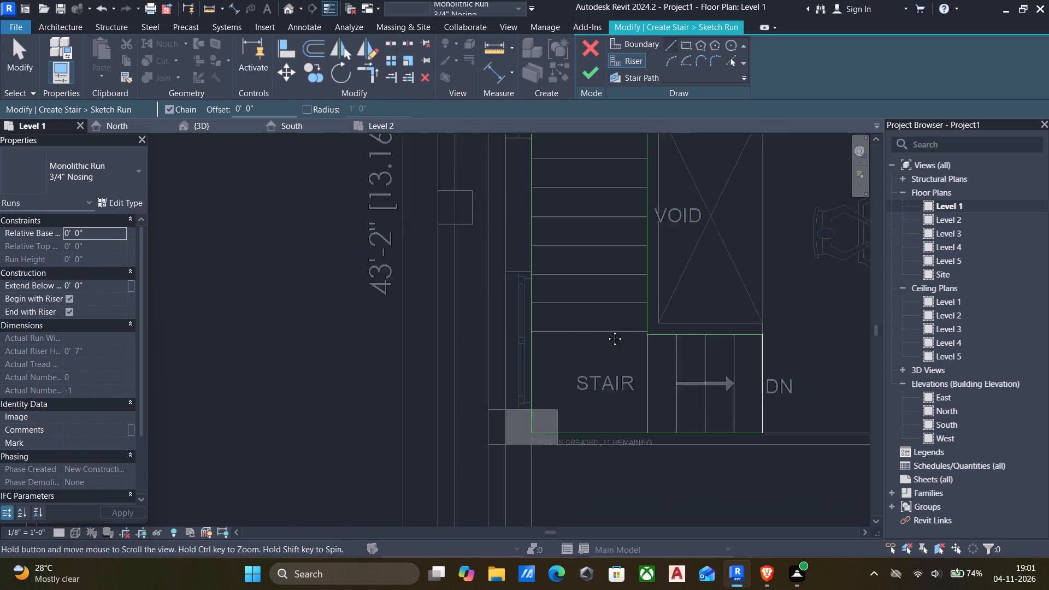
middle_click_drag(606, 331, 591, 366)
scroll(647, 267, "down", 1)
scroll(543, 314, "up", 5)
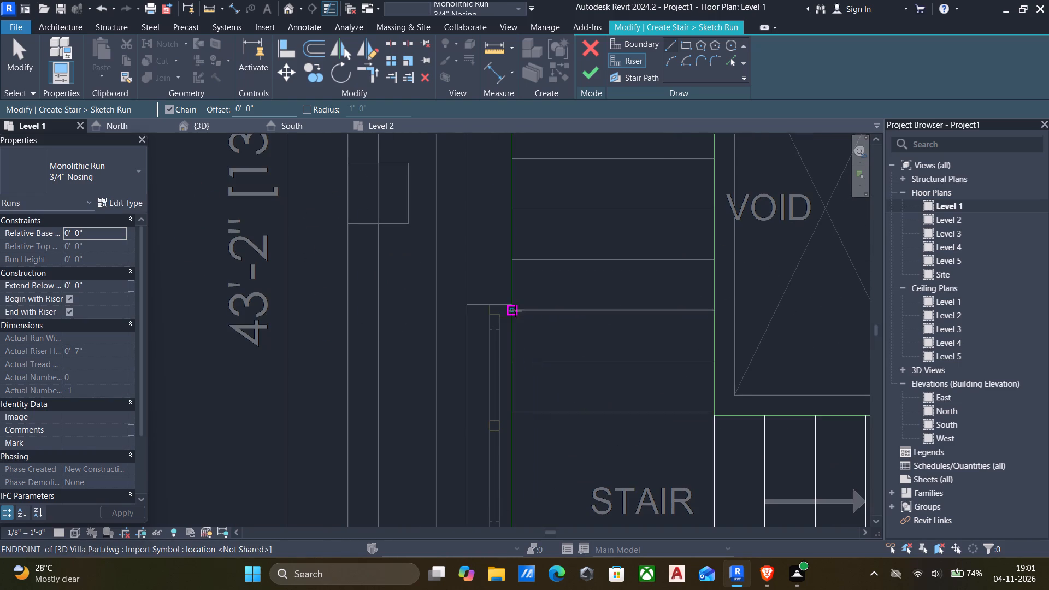
left_click(514, 310)
left_click(712, 309)
scroll(687, 309, "down", 4)
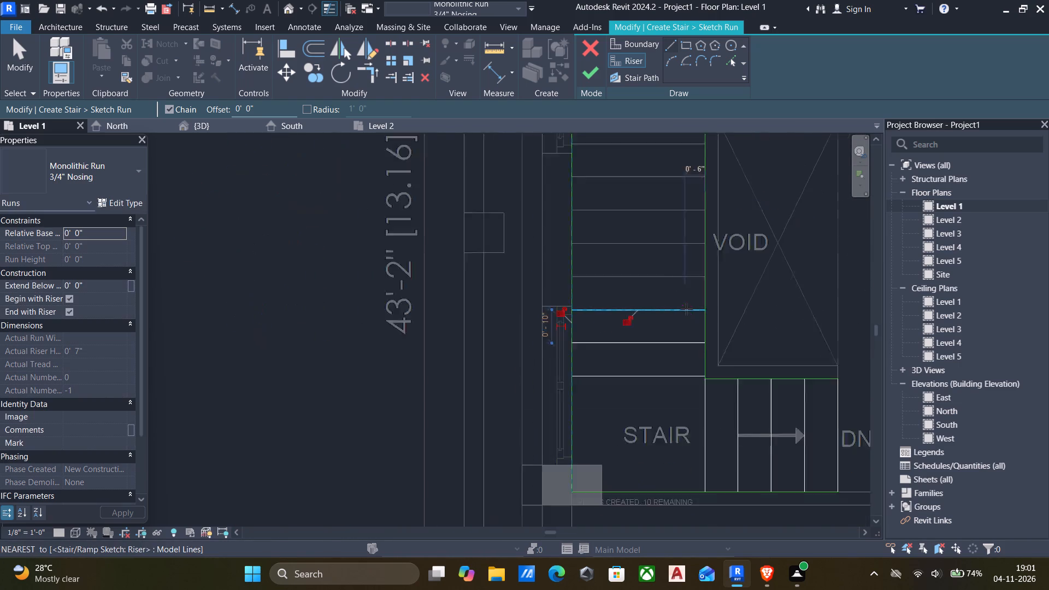
middle_click_drag(679, 326, 661, 362)
scroll(575, 321, "up", 3)
left_click(564, 315)
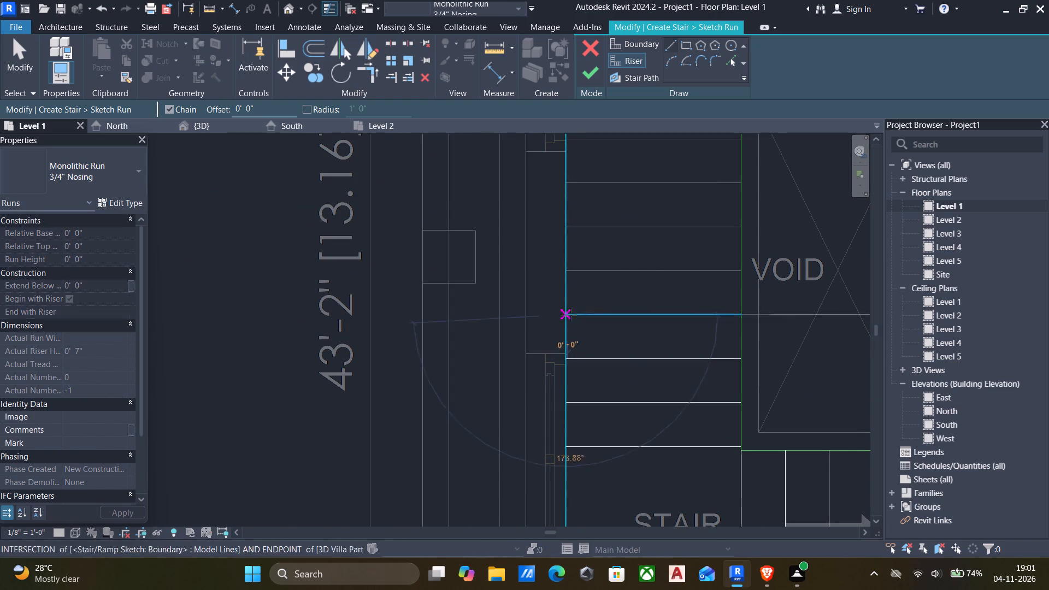
left_click(740, 313)
Sketch the middle flight's fifth and sixth risers along the plan tread lines, each about 3'-4" long between the boundaries.
scroll(724, 322, "down", 3)
middle_click_drag(716, 327, 668, 370)
scroll(653, 363, "up", 1)
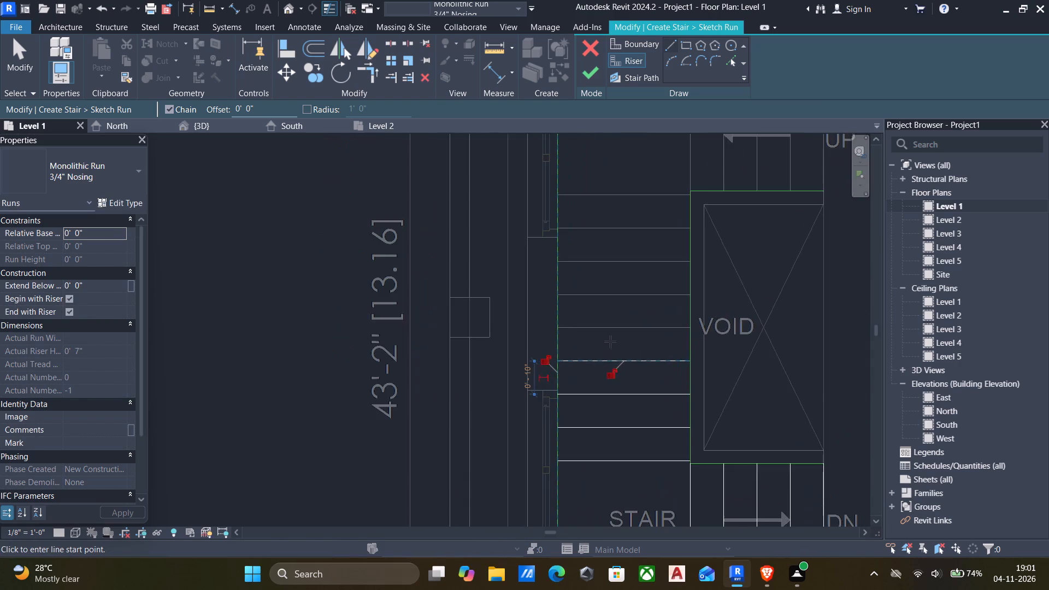
scroll(604, 337, "up", 5)
left_click(520, 324)
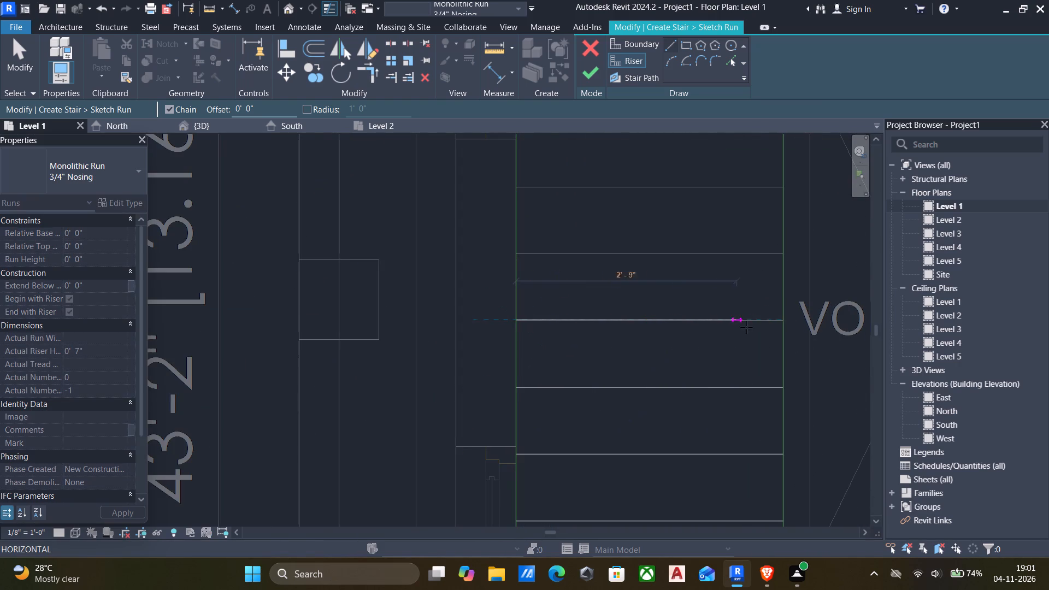
left_click(785, 323)
scroll(780, 329, "down", 5)
middle_click_drag(777, 336, 725, 377)
scroll(644, 331, "up", 2)
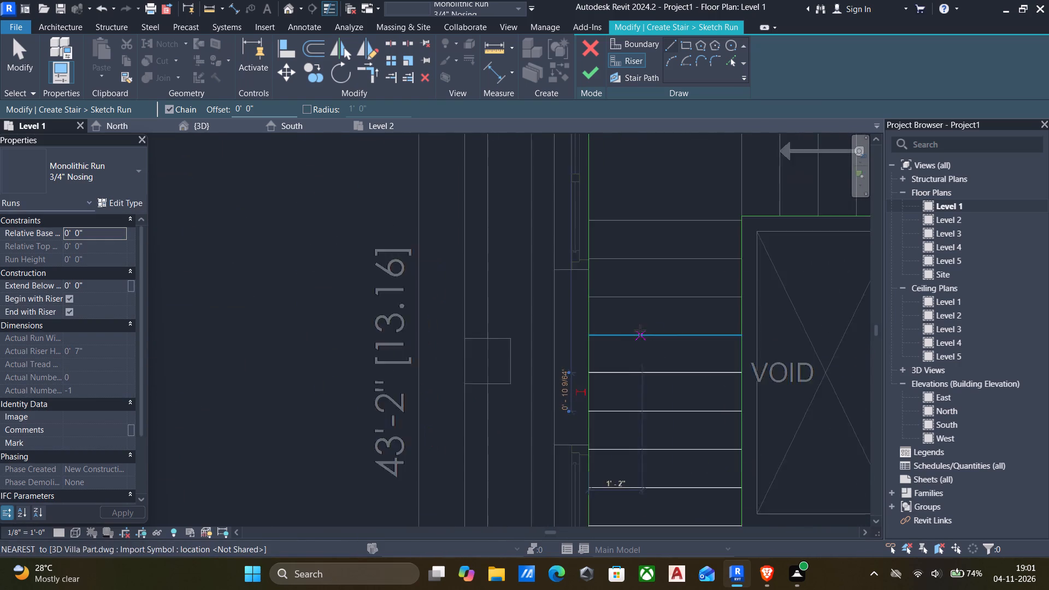
scroll(640, 331, "up", 2)
left_click(563, 337)
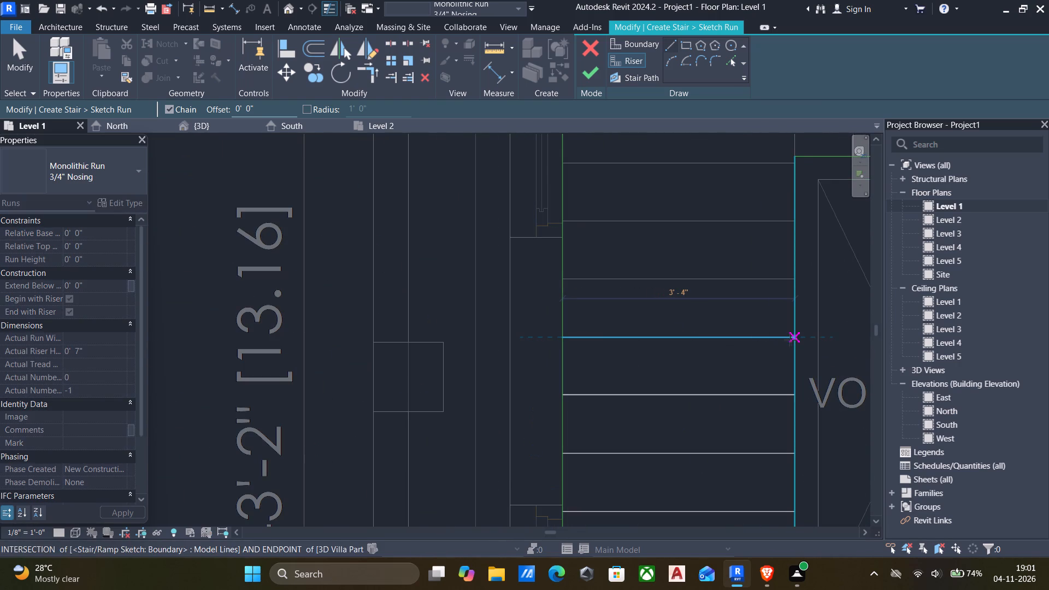
left_click(793, 339)
Sketch the middle flight's seventh riser on the next plan tread line toward the UP flight, spanning both boundaries.
scroll(785, 343, "down", 4)
middle_click_drag(777, 350, 708, 403)
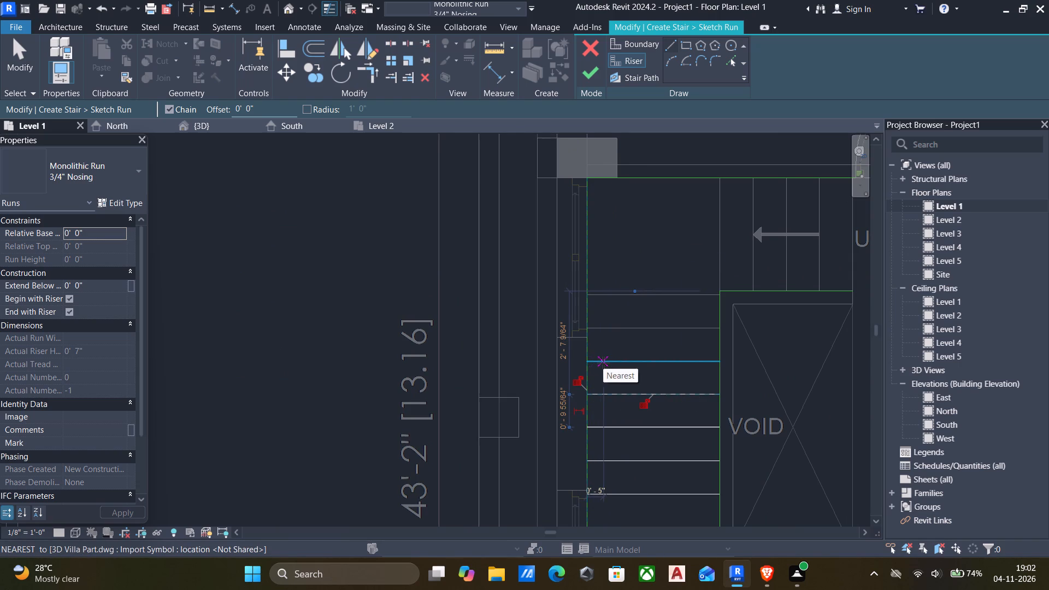
left_click(586, 361)
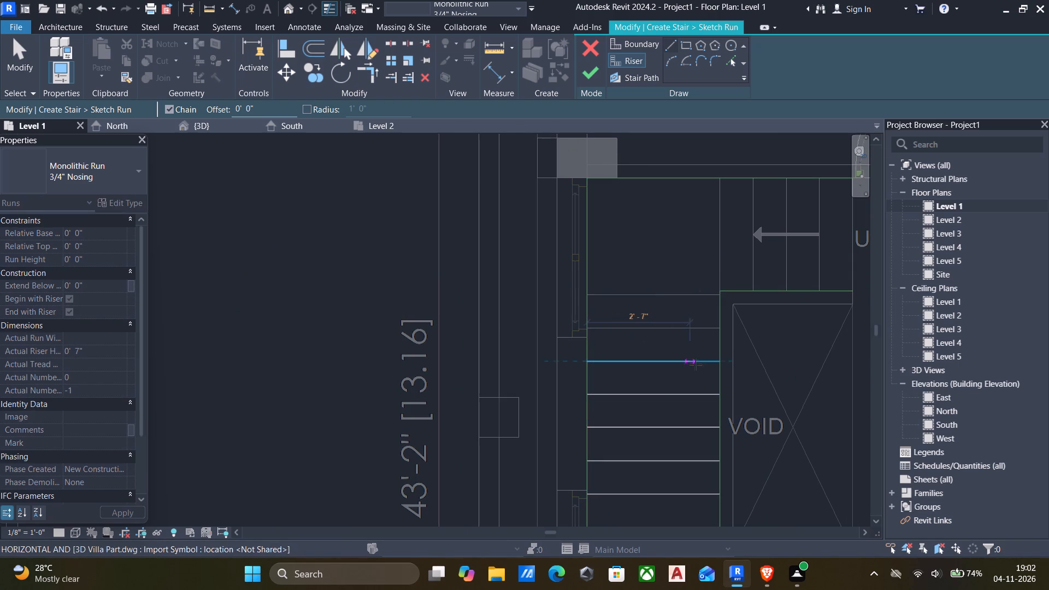
left_click(719, 363)
key("Escape")
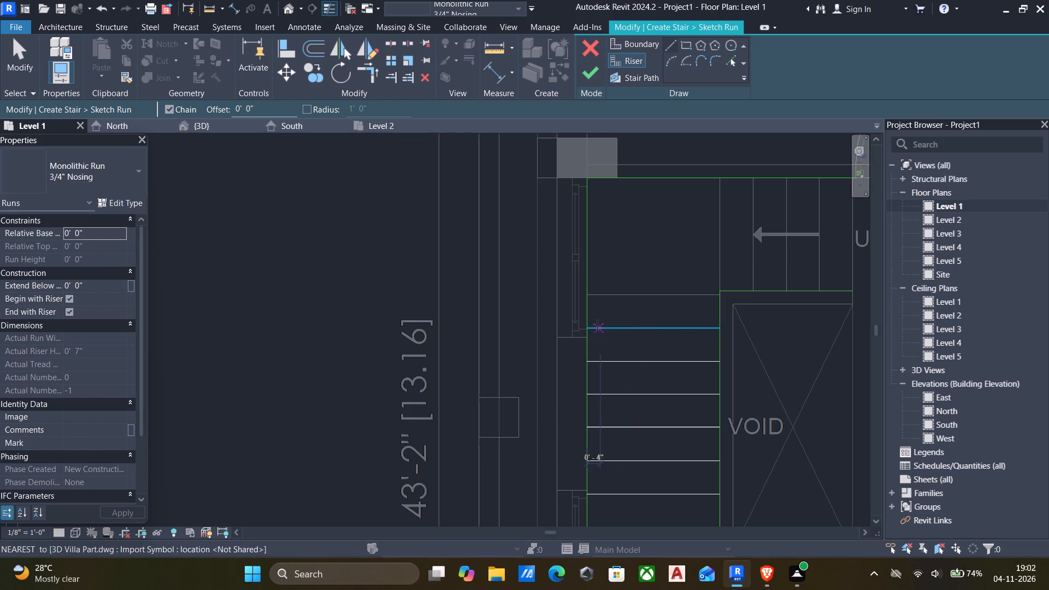
Sketch the middle flight's eighth and ninth risers, each about 3'-4" long, on the last two plan tread lines before the upper landing.
left_click(587, 328)
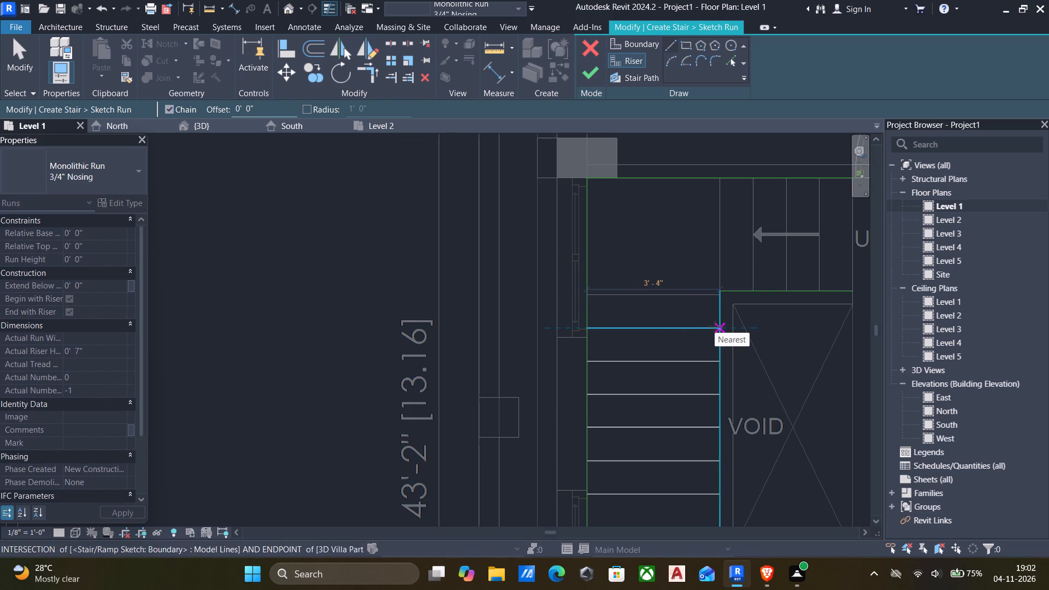
left_click(721, 327)
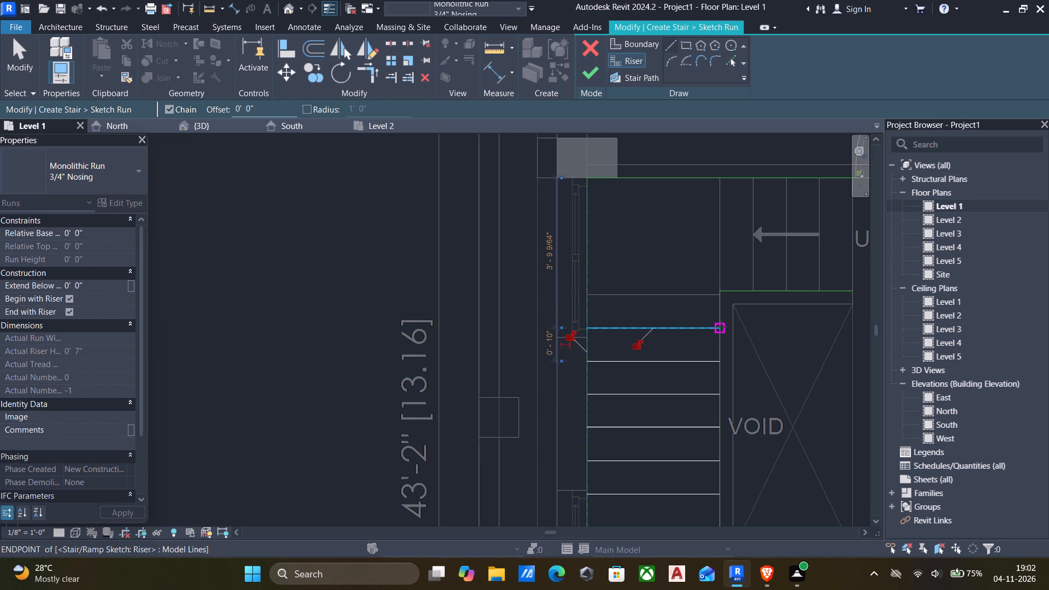
key("Escape")
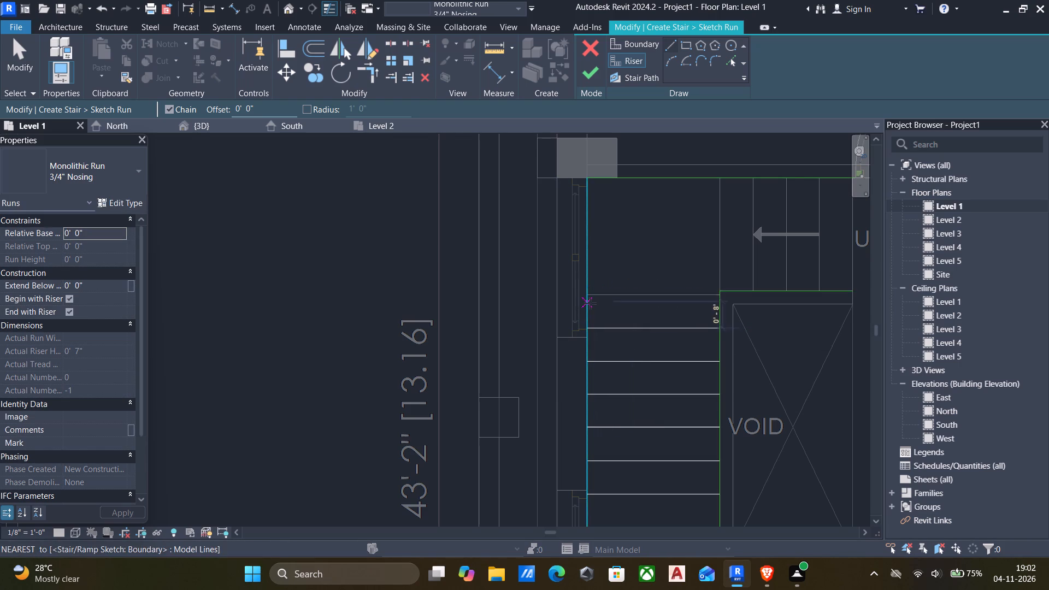
left_click(591, 299)
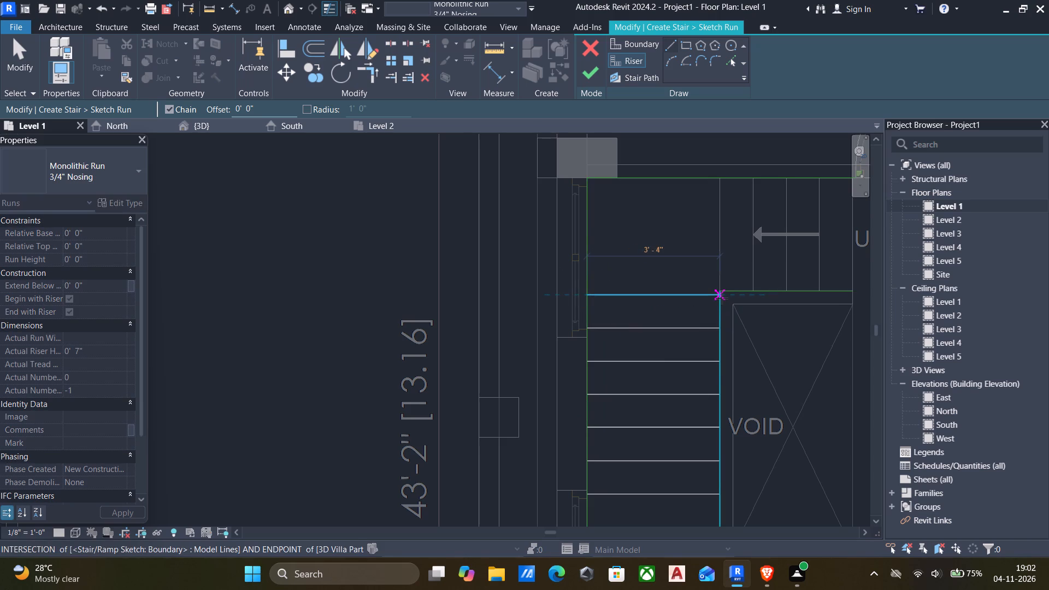
left_click(722, 298)
Sketch the UP flight's riser at the landing edge, about 2'-10" long, from the outer boundary to the inner boundary corner.
scroll(705, 299, "down", 4)
middle_click_drag(663, 316, 595, 322)
scroll(630, 265, "up", 4)
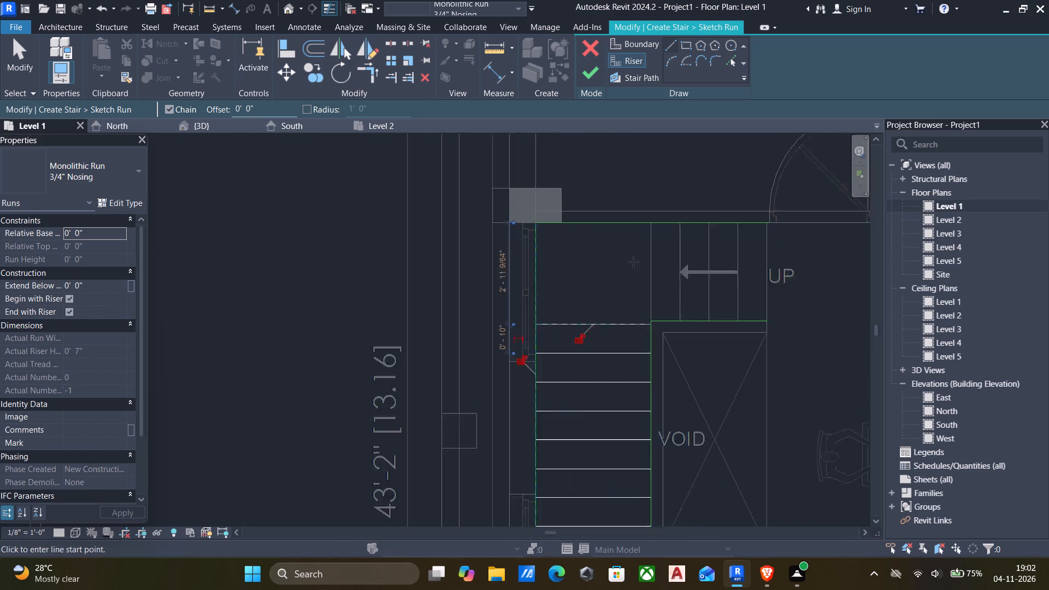
scroll(633, 262, "up", 2)
left_click(662, 204)
key("Escape")
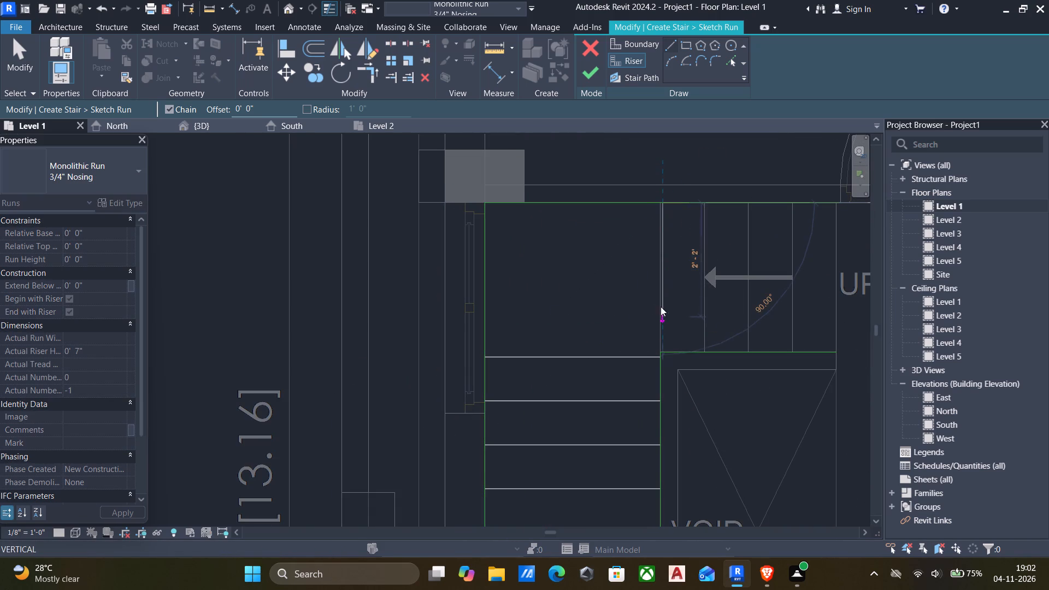
scroll(656, 209, "up", 9)
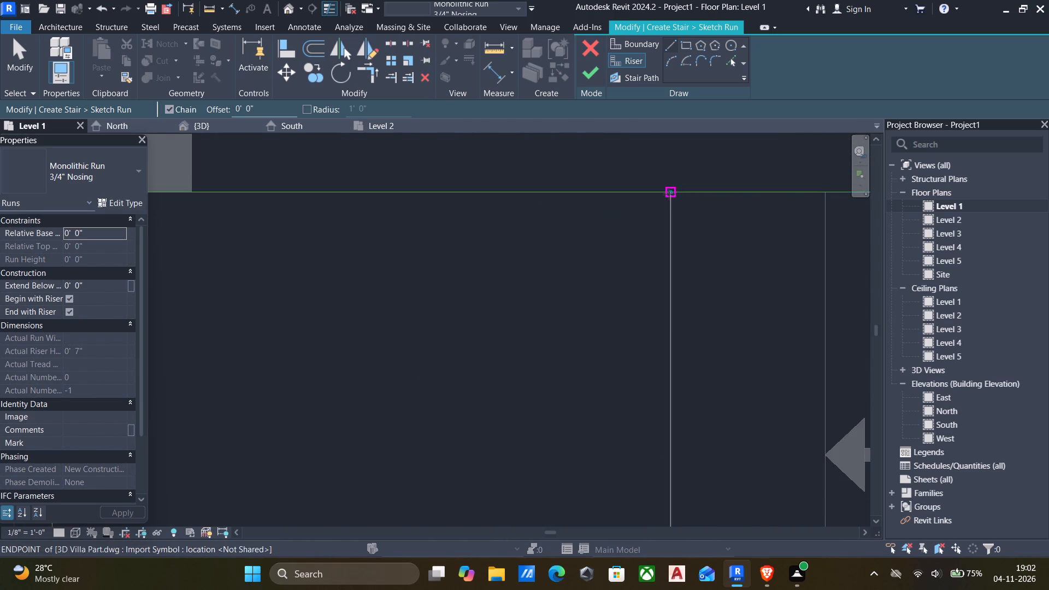
left_click(669, 194)
scroll(663, 278, "down", 6)
middle_click_drag(664, 298, 673, 268)
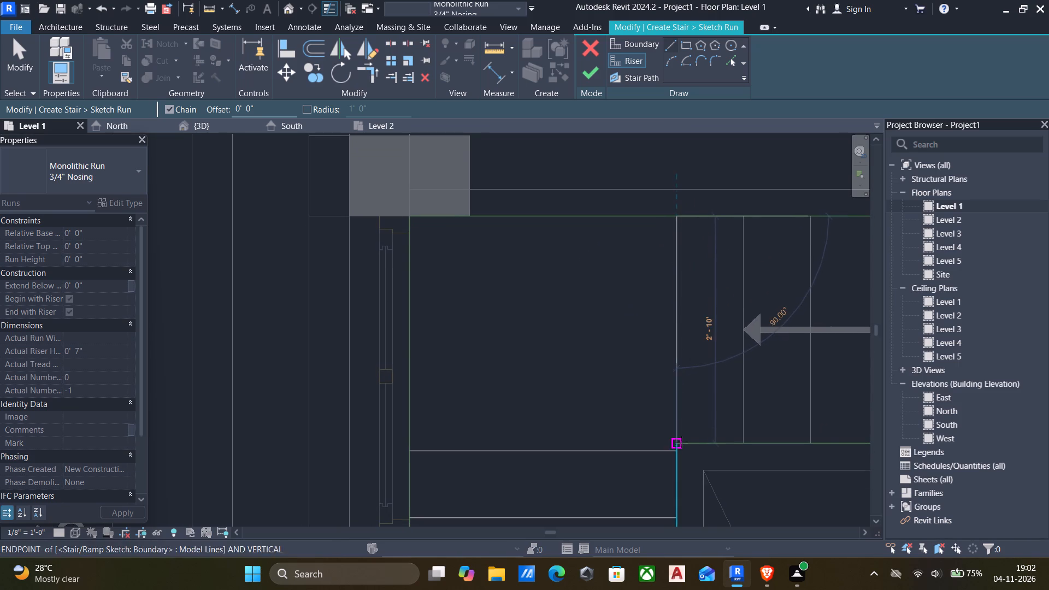
scroll(681, 451, "up", 5)
left_click(675, 438)
key("Escape")
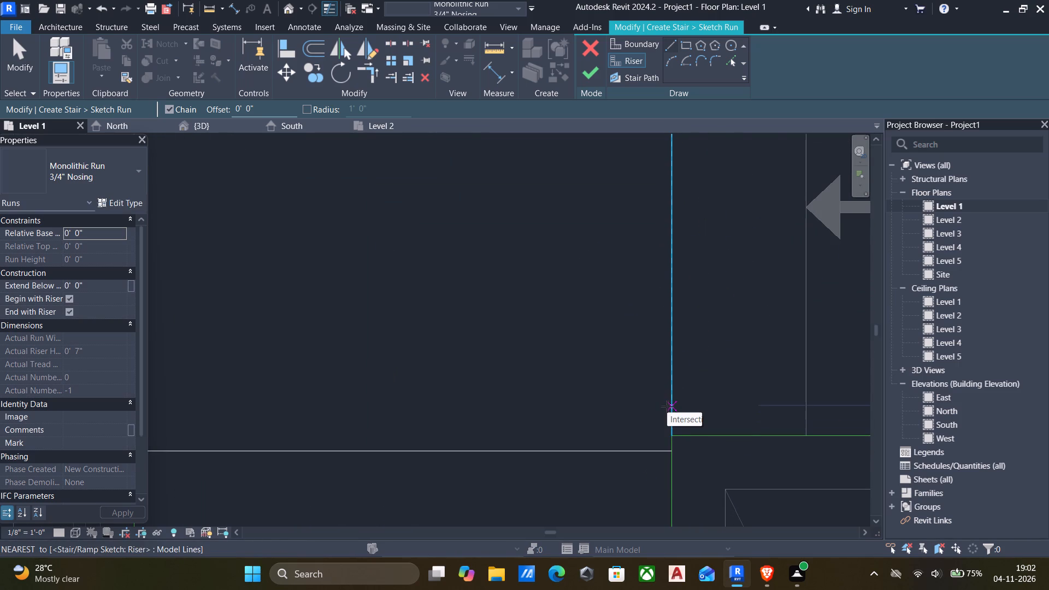
Examine up close the riser just sketched at the landing edge of the UP flight.
scroll(675, 394, "down", 5)
middle_click_drag(675, 394, 523, 370)
scroll(520, 343, "up", 3)
key("Escape")
scroll(547, 338, "up", 6)
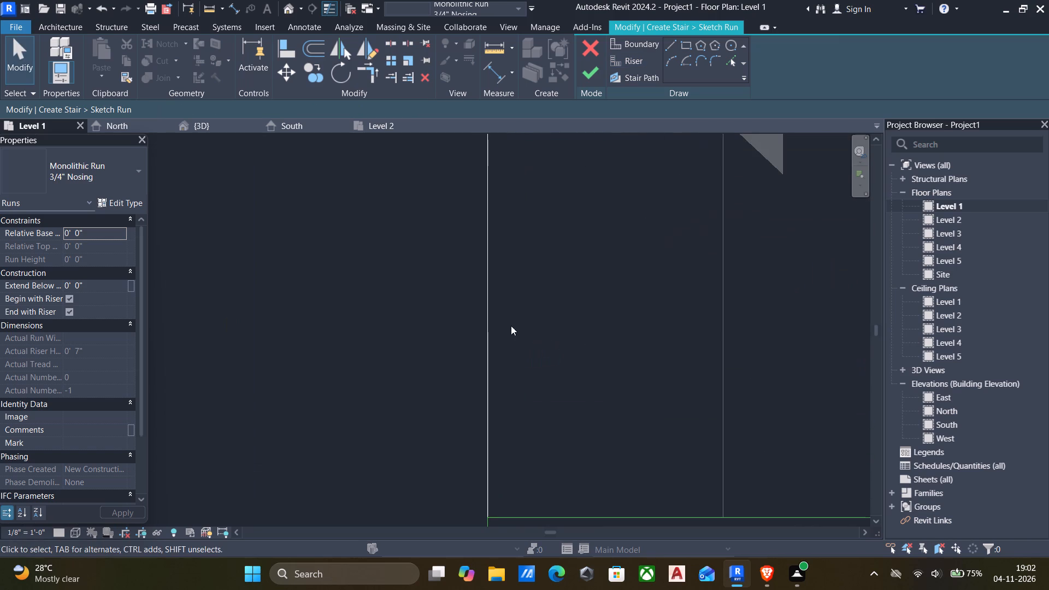
scroll(485, 332, "up", 4)
scroll(487, 337, "up", 17)
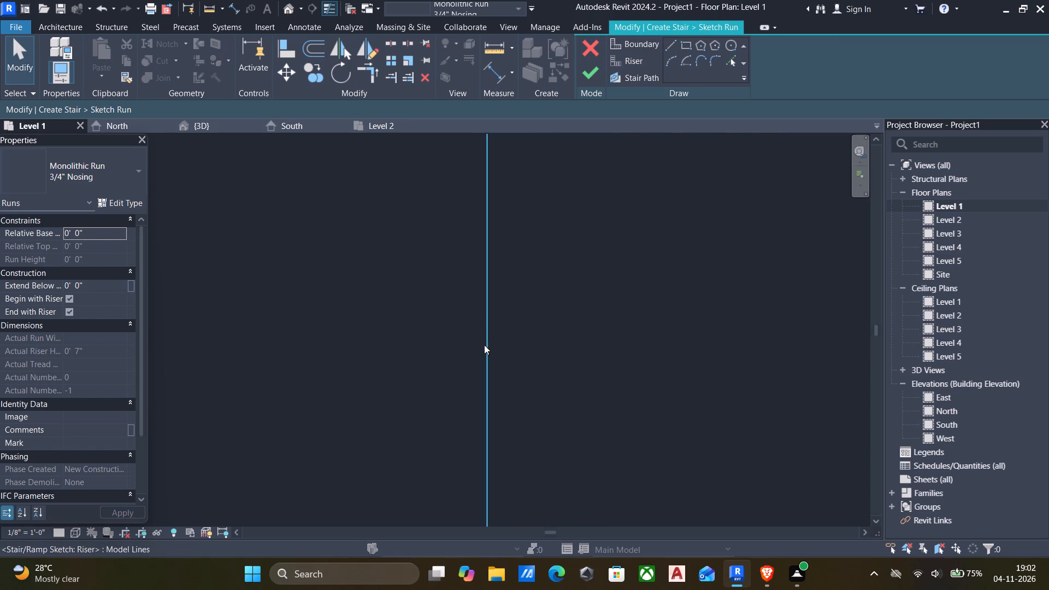
scroll(478, 346, "up", 18)
scroll(488, 358, "down", 3)
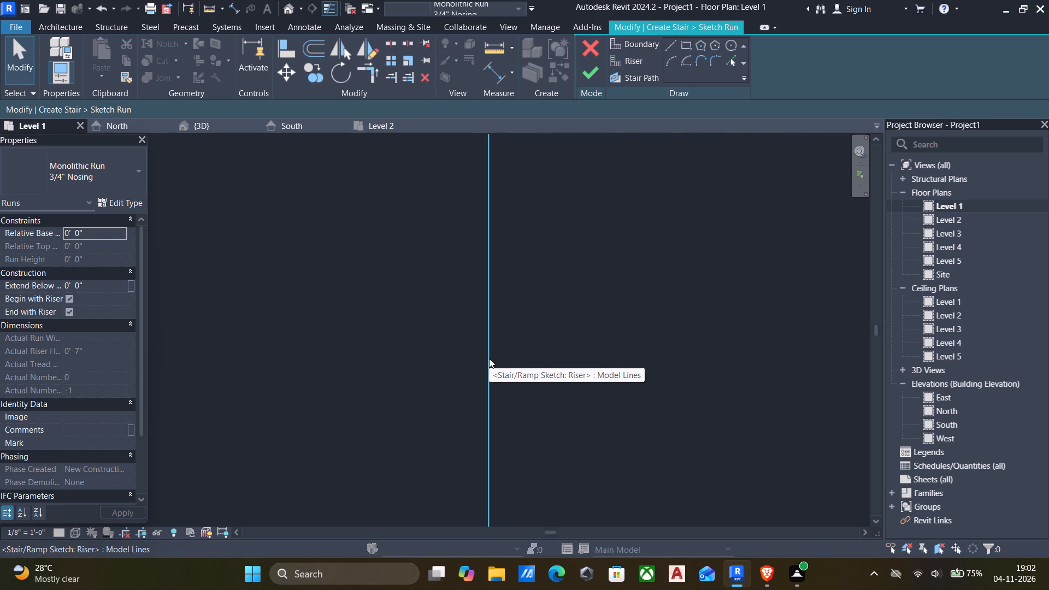
scroll(490, 358, "down", 15)
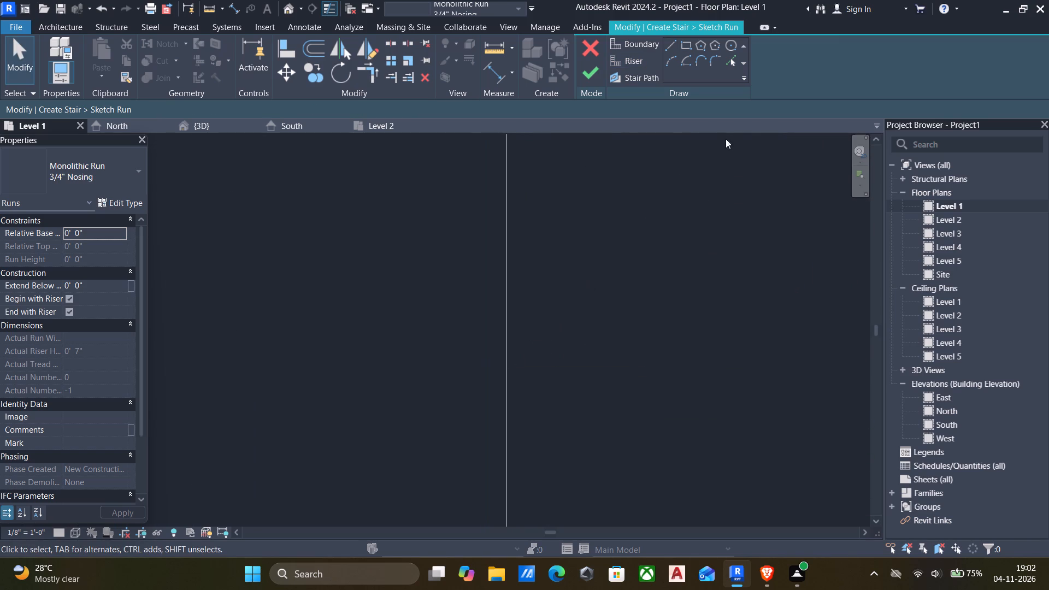
Sketch the UP flight's second riser on the plan tread line 10" from the landing-edge riser, spanning both boundaries.
left_click(630, 62)
scroll(673, 69, "down", 7)
scroll(676, 150, "down", 9)
middle_click_drag(674, 174, 493, 221)
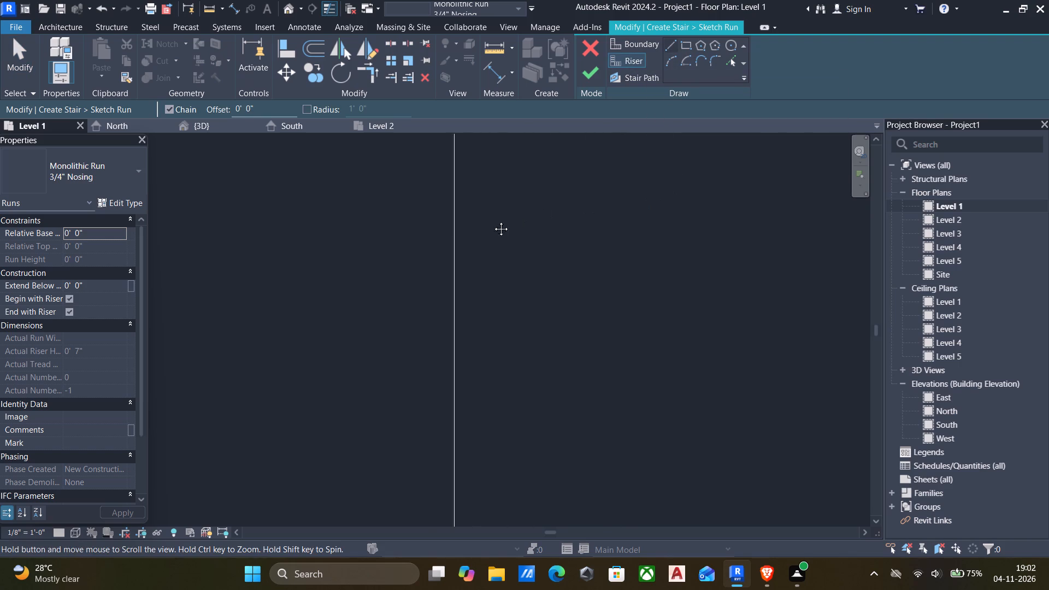
middle_click_drag(493, 221, 491, 225)
scroll(493, 226, "up", 1)
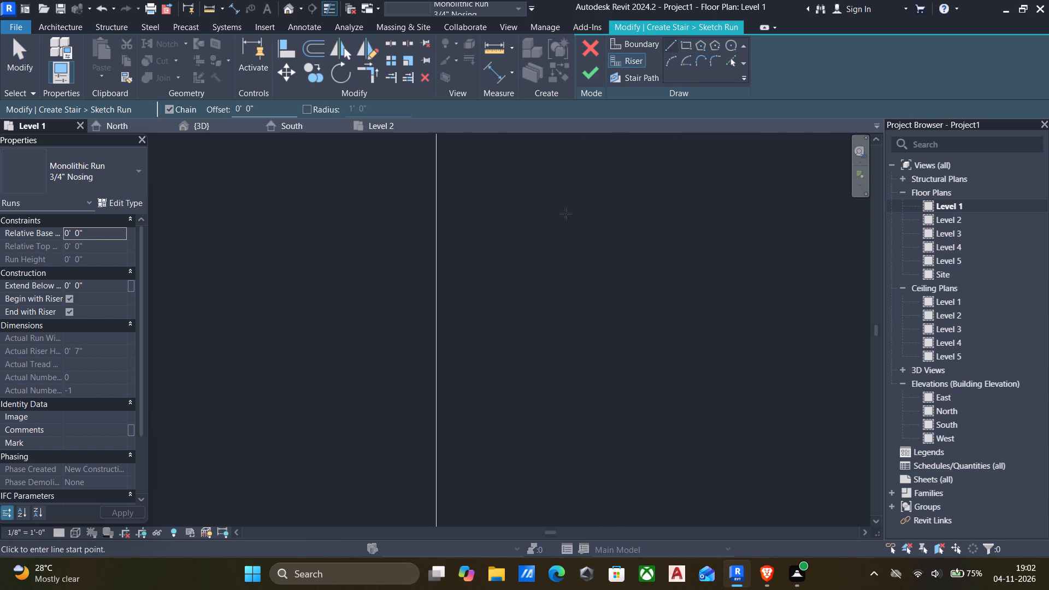
scroll(571, 228, "down", 6)
middle_click_drag(591, 235, 549, 279)
scroll(553, 281, "down", 12)
middle_click_drag(564, 289, 454, 284)
scroll(473, 270, "down", 5)
middle_click_drag(479, 270, 452, 270)
scroll(460, 269, "down", 3)
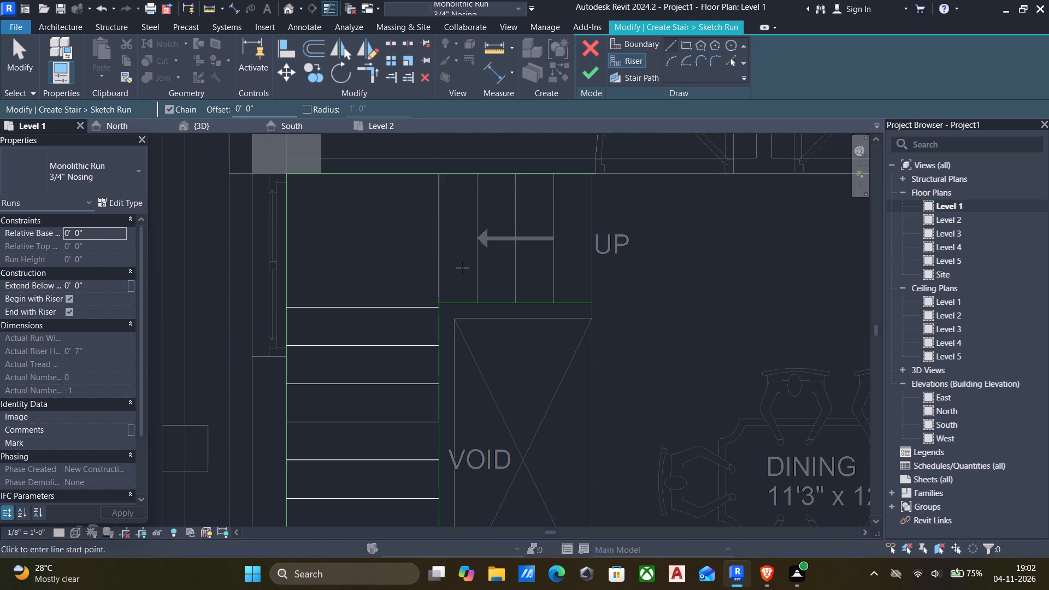
scroll(476, 173, "up", 6)
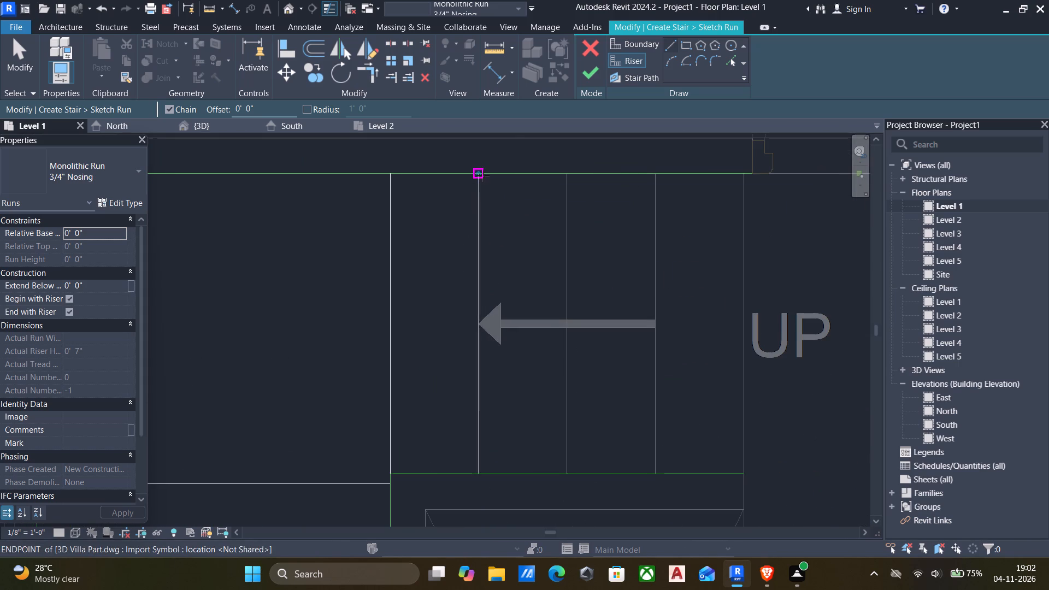
left_click(483, 175)
scroll(477, 253, "down", 6)
middle_click_drag(478, 265, 485, 232)
scroll(496, 310, "up", 5)
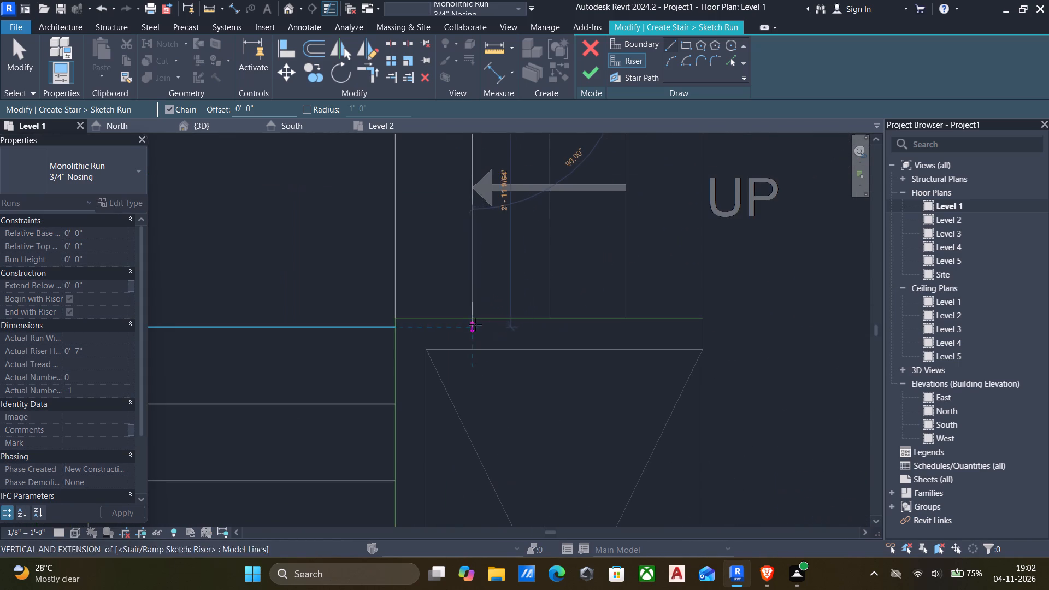
left_click(473, 318)
Sketch the UP flight's last three risers on the plan tread lines, 10" apart, ending at the open end beside the UP label.
scroll(506, 293, "down", 6)
middle_click_drag(506, 293, 503, 346)
scroll(504, 344, "up", 1)
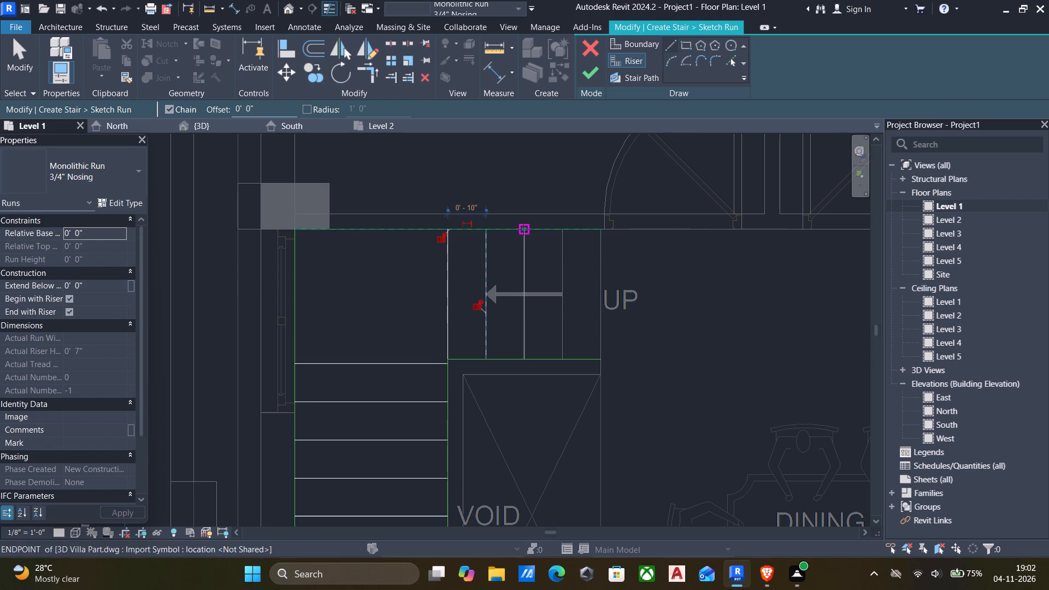
left_click(525, 228)
left_click(522, 359)
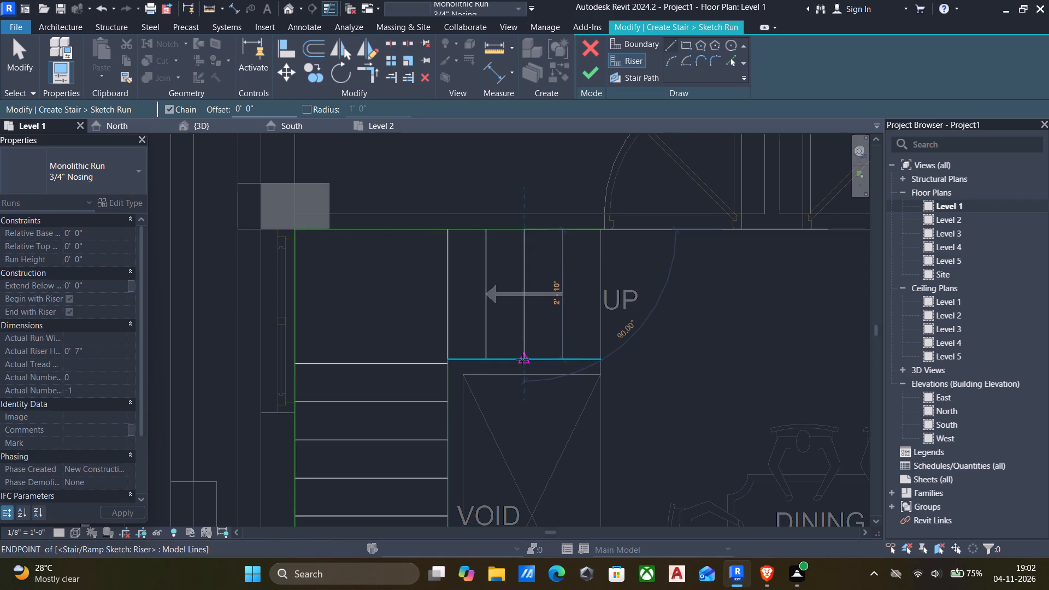
left_click_drag(564, 229, 566, 237)
left_click(564, 357)
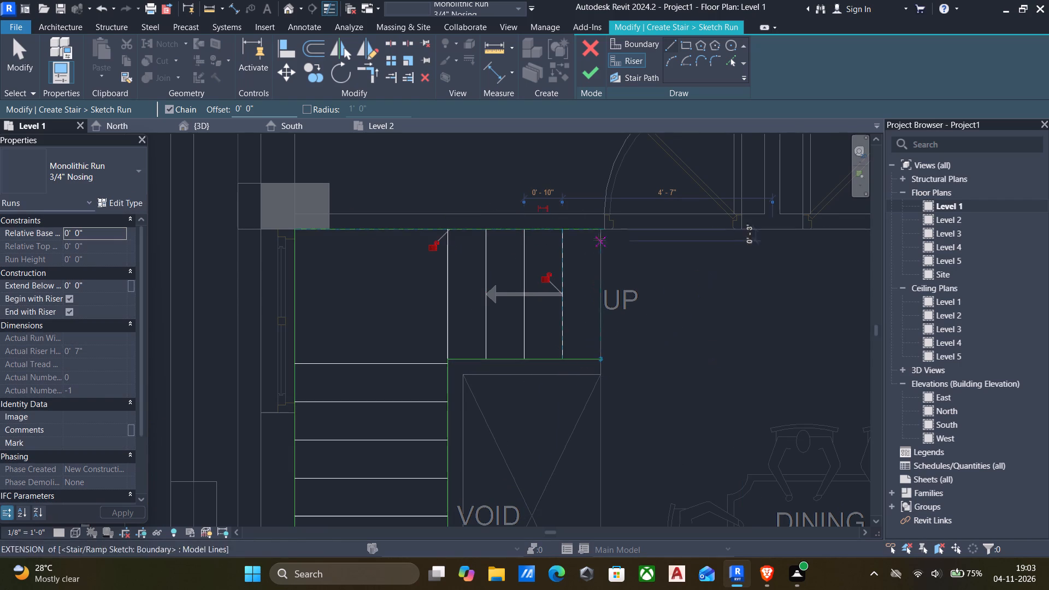
left_click(598, 230)
left_click(605, 359)
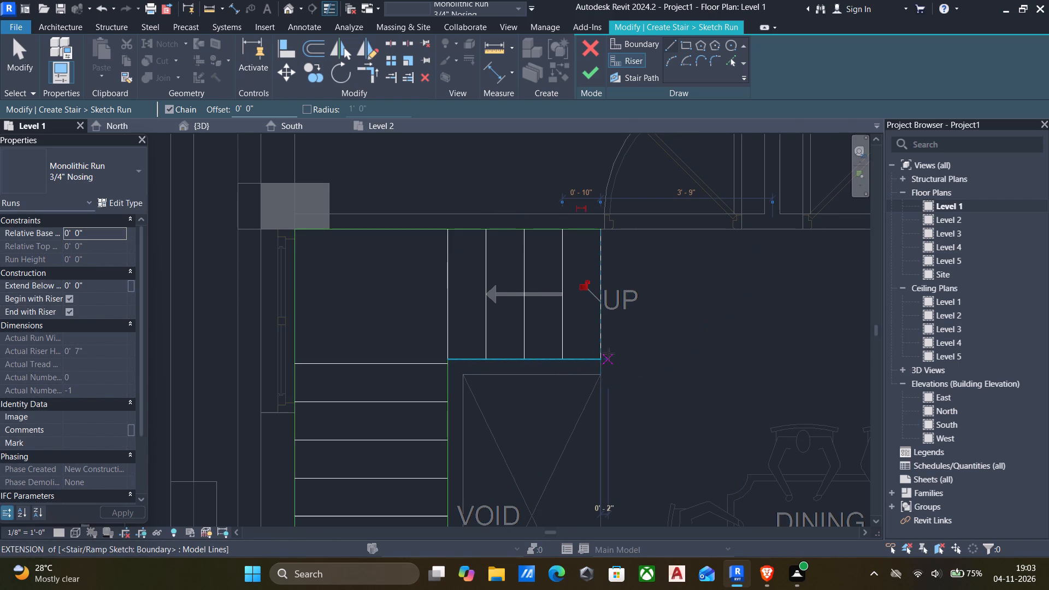
key("Escape")
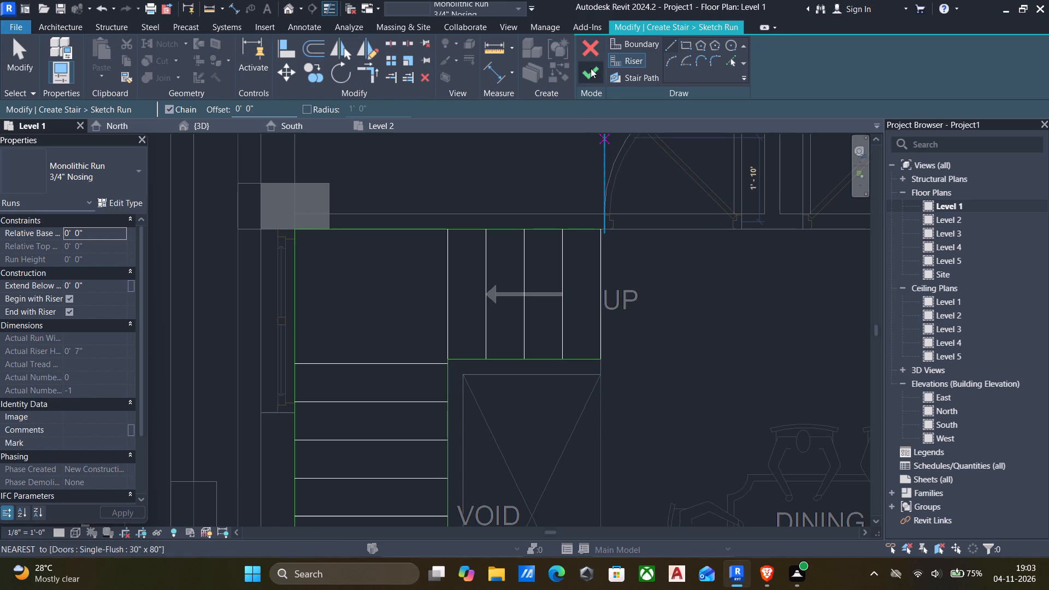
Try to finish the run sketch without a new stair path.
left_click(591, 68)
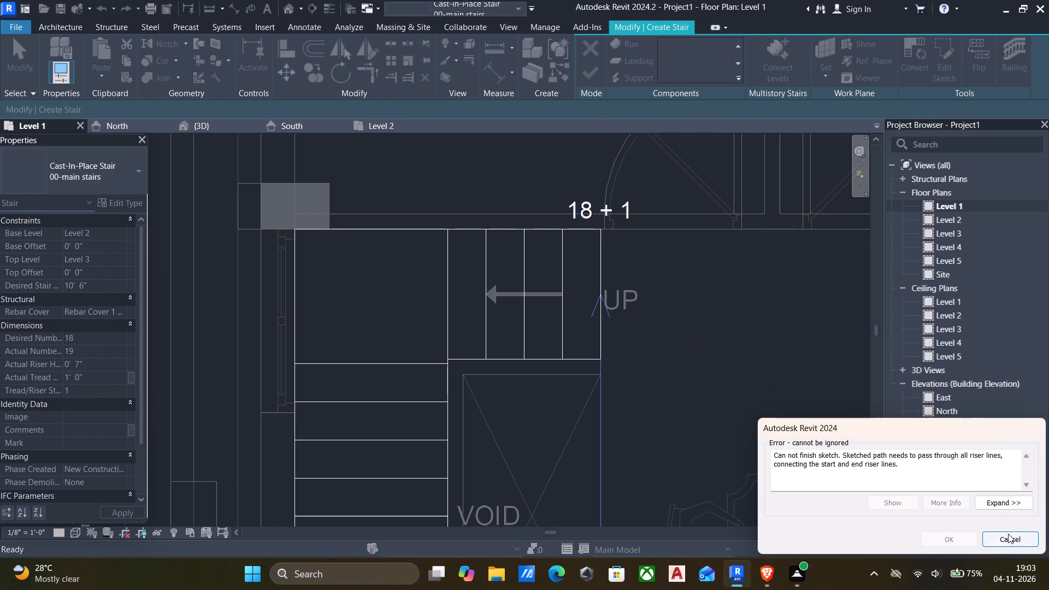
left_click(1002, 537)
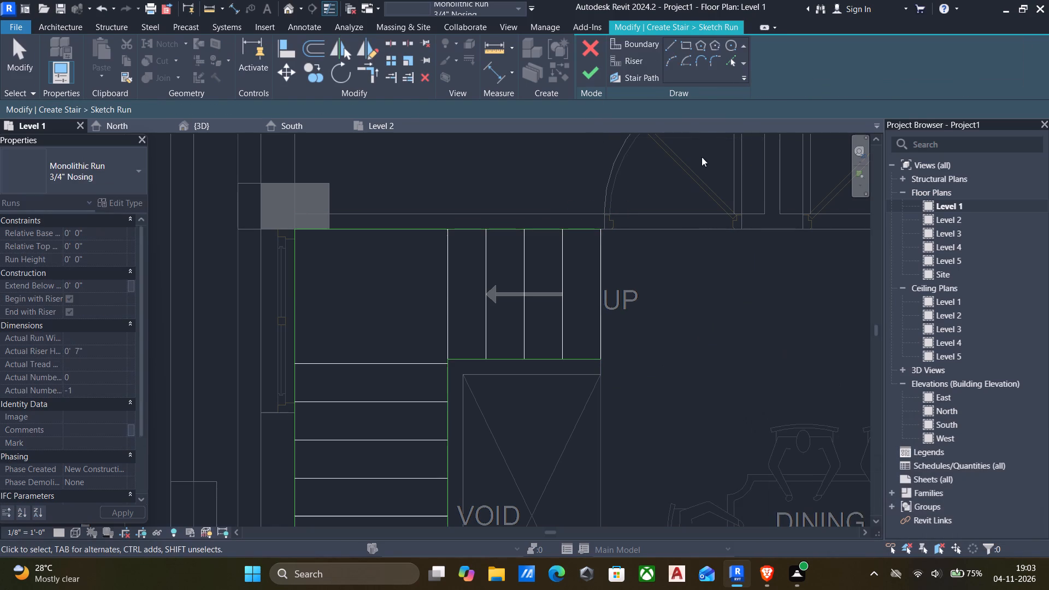
Sketch the stair path through the flights' centres, from the UP flight's end riser via both landings to the DN flight's end riser.
left_click(634, 74)
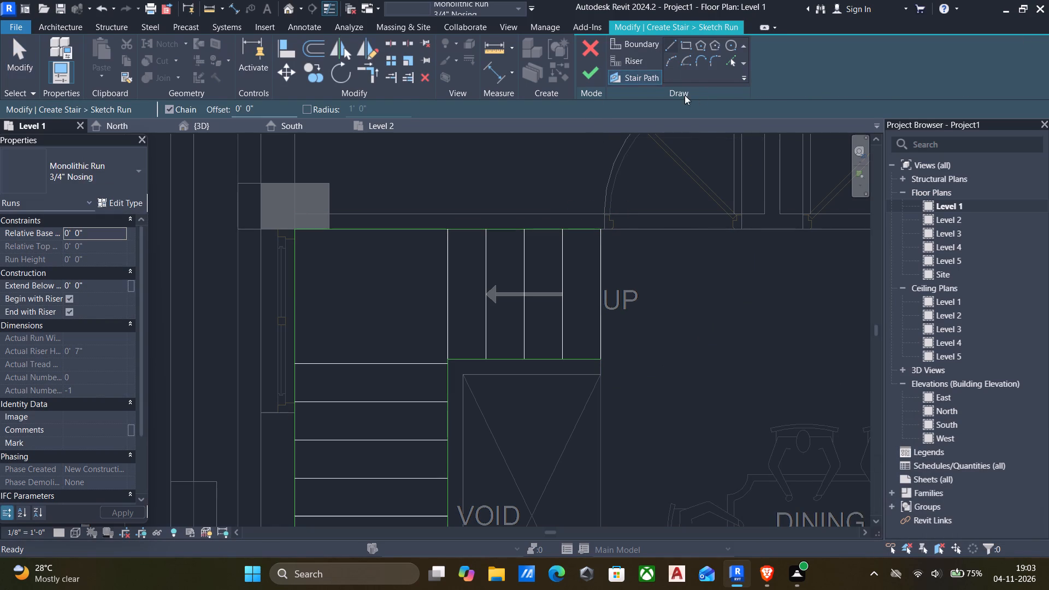
scroll(658, 147, "down", 6)
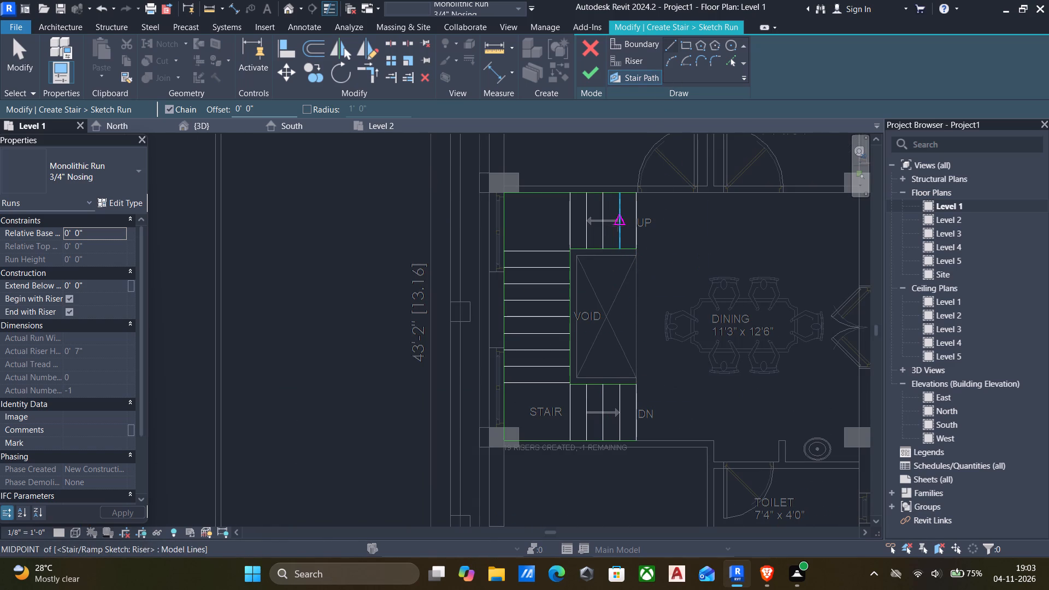
left_click(634, 222)
left_click(536, 224)
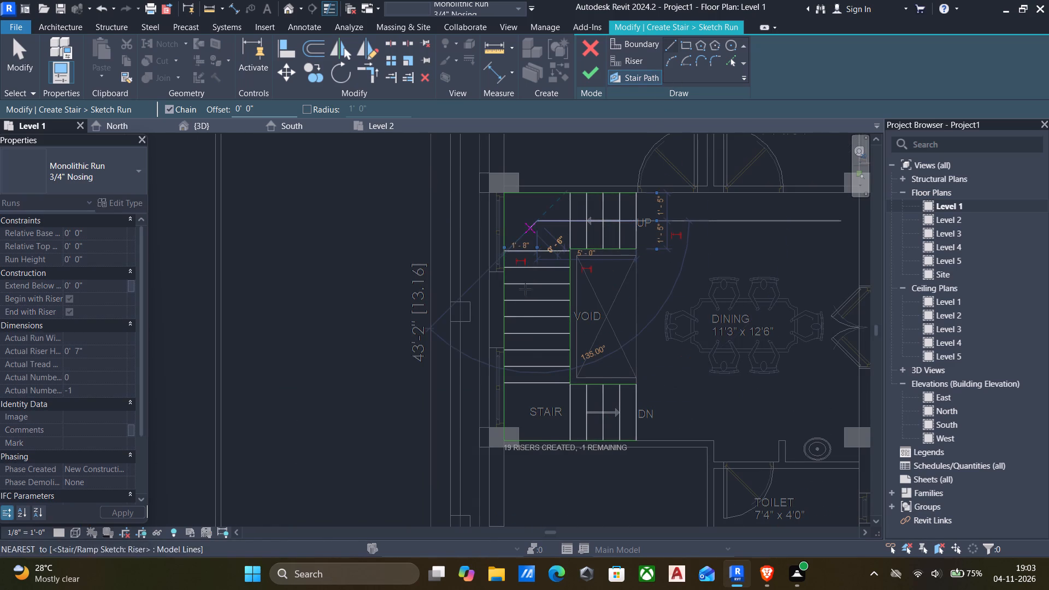
left_click(541, 410)
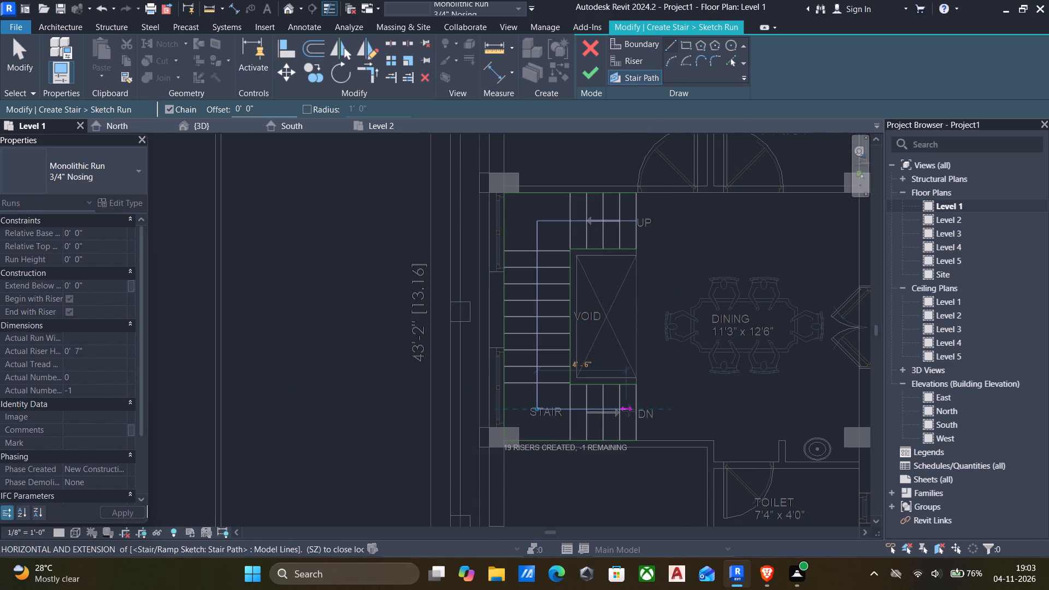
left_click(636, 411)
key("Escape")
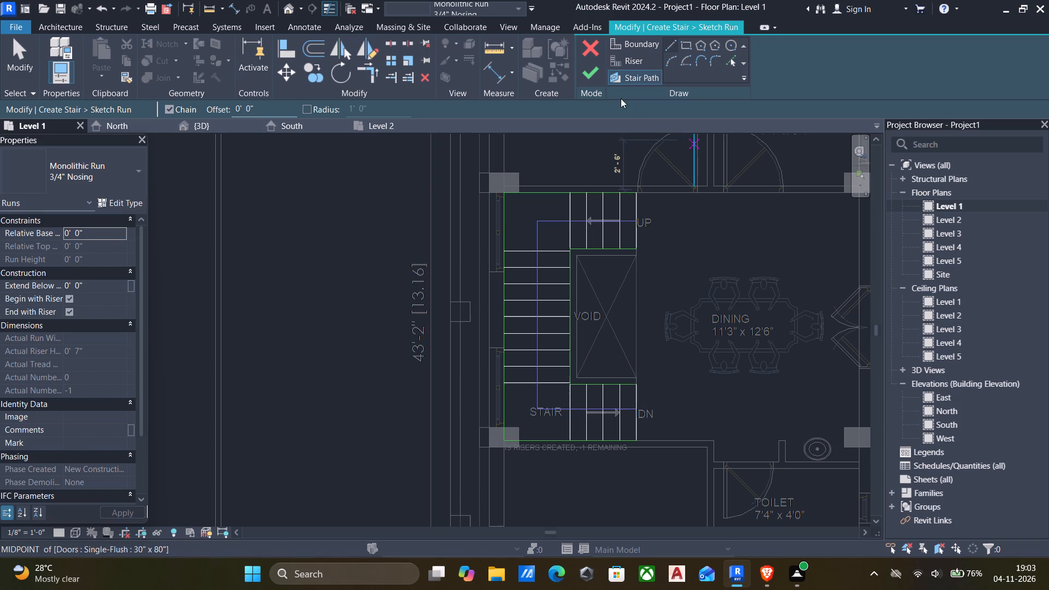
Finish the run sketch and complete the main staircase.
left_click(586, 73)
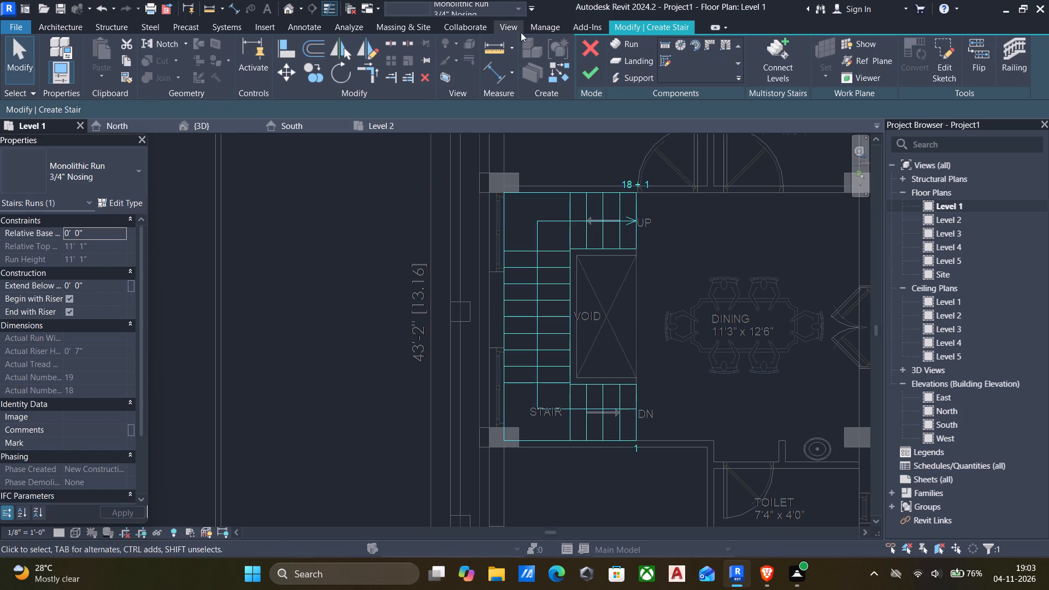
left_click(587, 68)
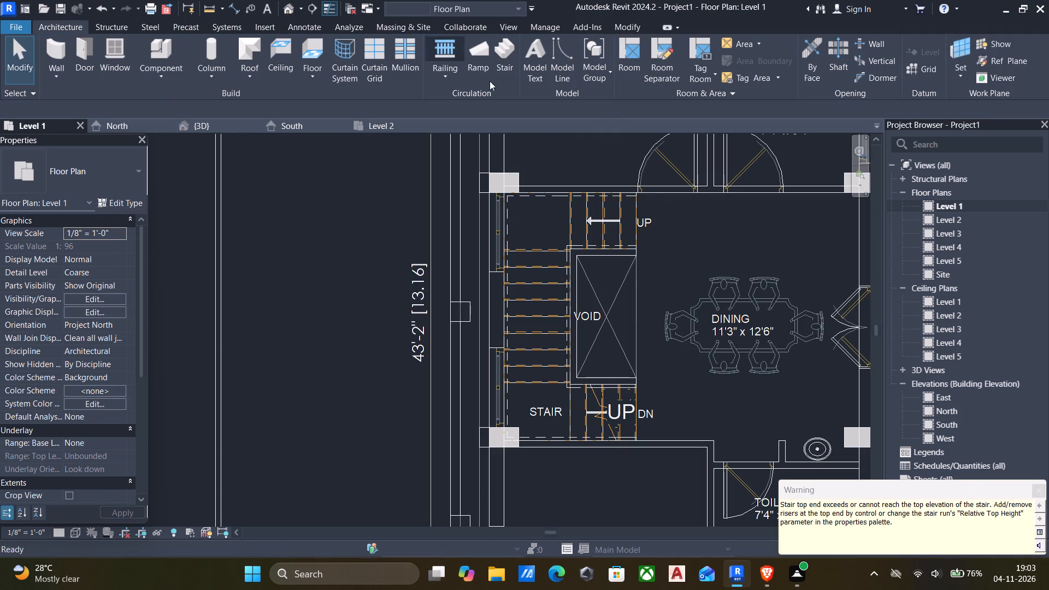
Delete the main staircase's outer handrail railing along the walls in the 3D view.
left_click(286, 7)
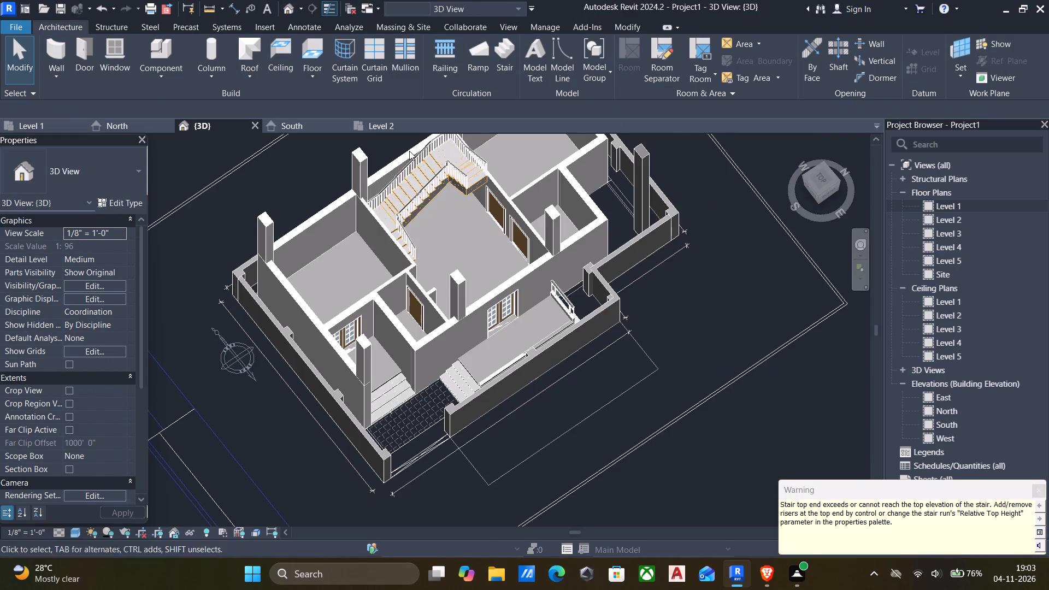
scroll(444, 193, "down", 5)
middle_click_drag(441, 194, 280, 155, "shift")
scroll(459, 235, "up", 6)
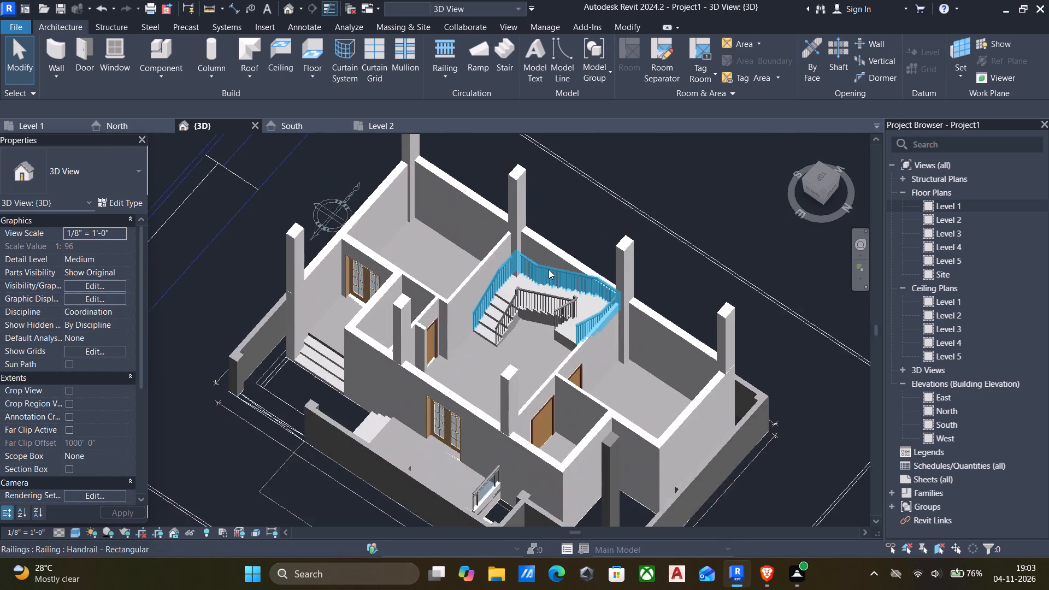
scroll(549, 269, "up", 6)
scroll(619, 281, "up", 5)
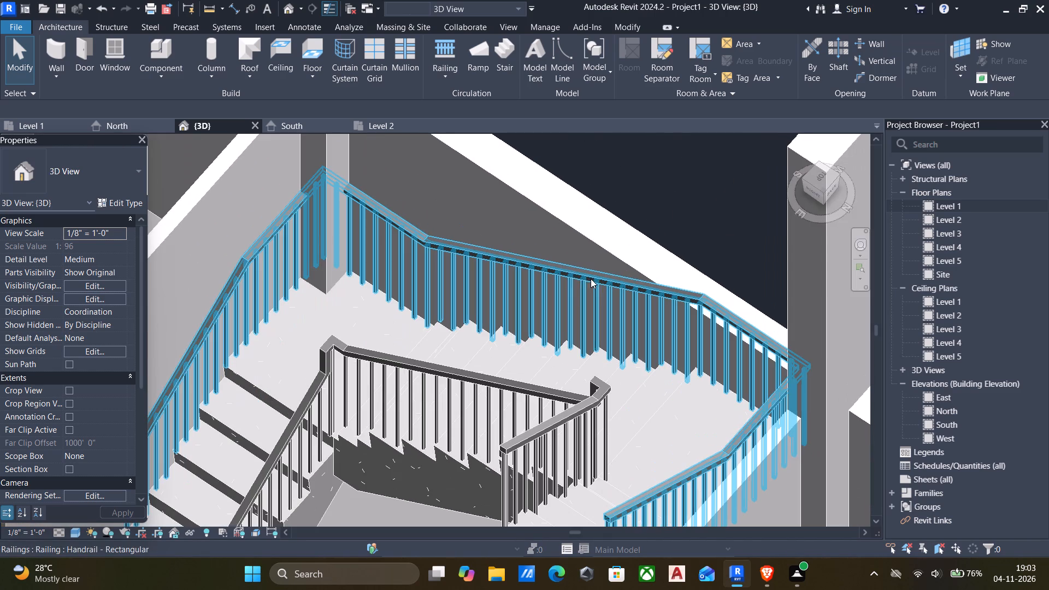
key("Escape")
left_click(582, 275)
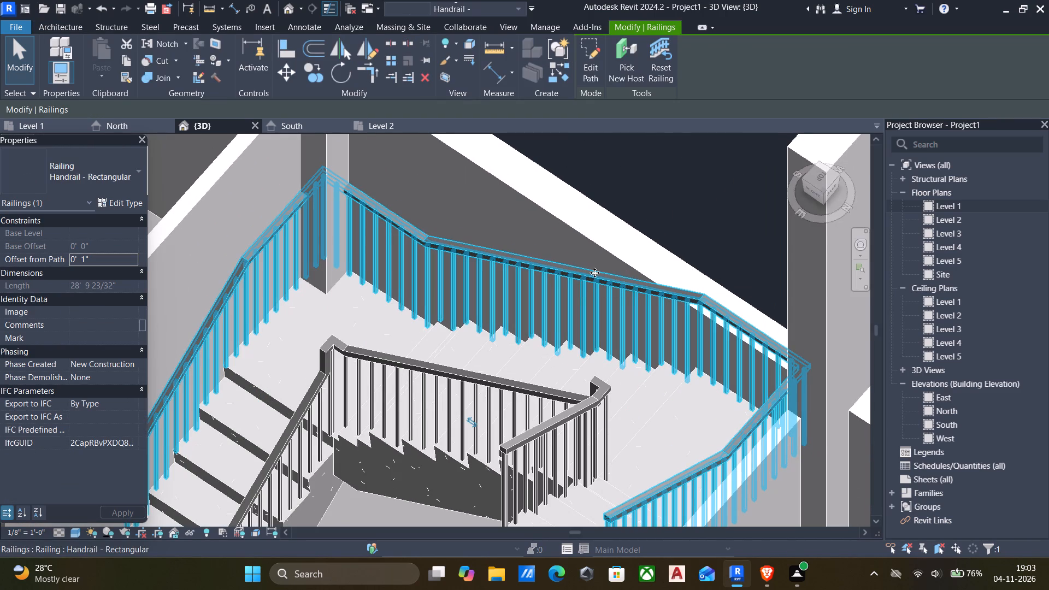
key("Delete")
Examine the main staircase's flights, lower steps at the landing and inner railing from several sides in 3D.
scroll(588, 278, "down", 6)
middle_click_drag(596, 280, 723, 273, "shift")
scroll(656, 262, "down", 6)
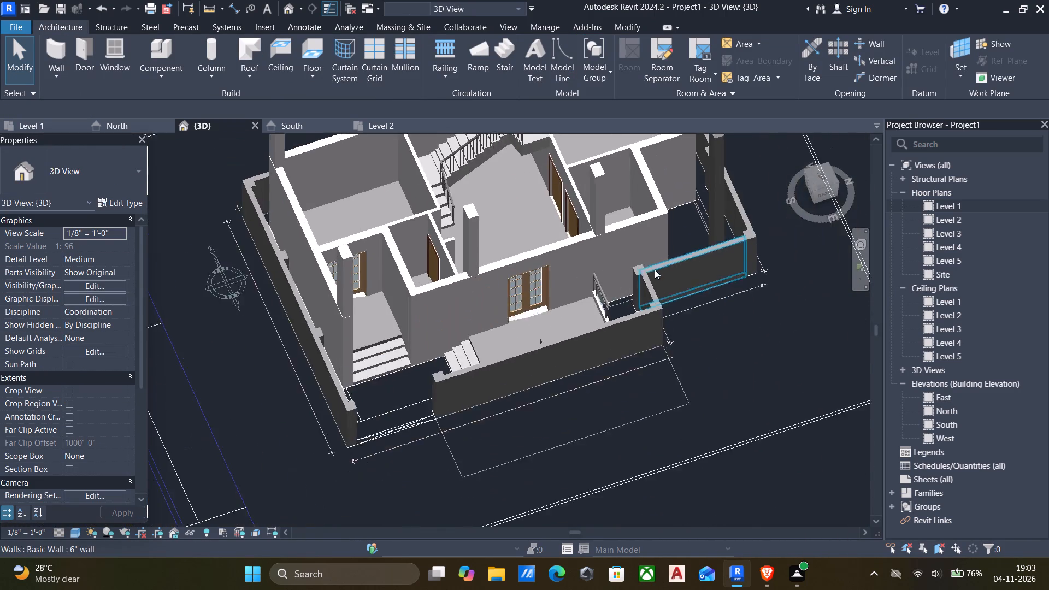
middle_click_drag(655, 270, 764, 344)
middle_click_drag(661, 256, 741, 253, "shift")
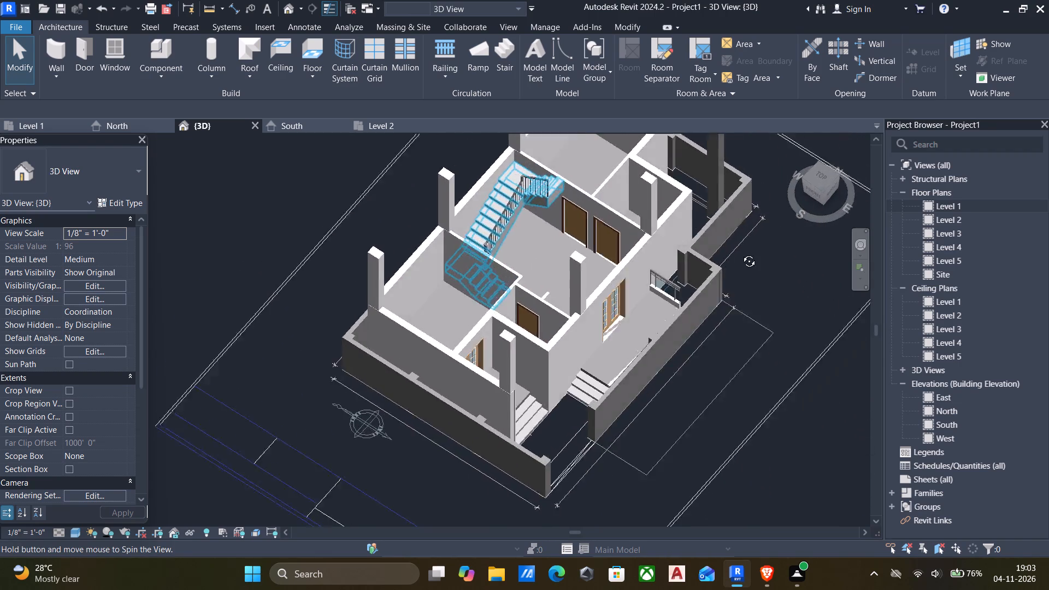
middle_click_drag(741, 253, 777, 227, "shift")
middle_click_drag(583, 260, 618, 244)
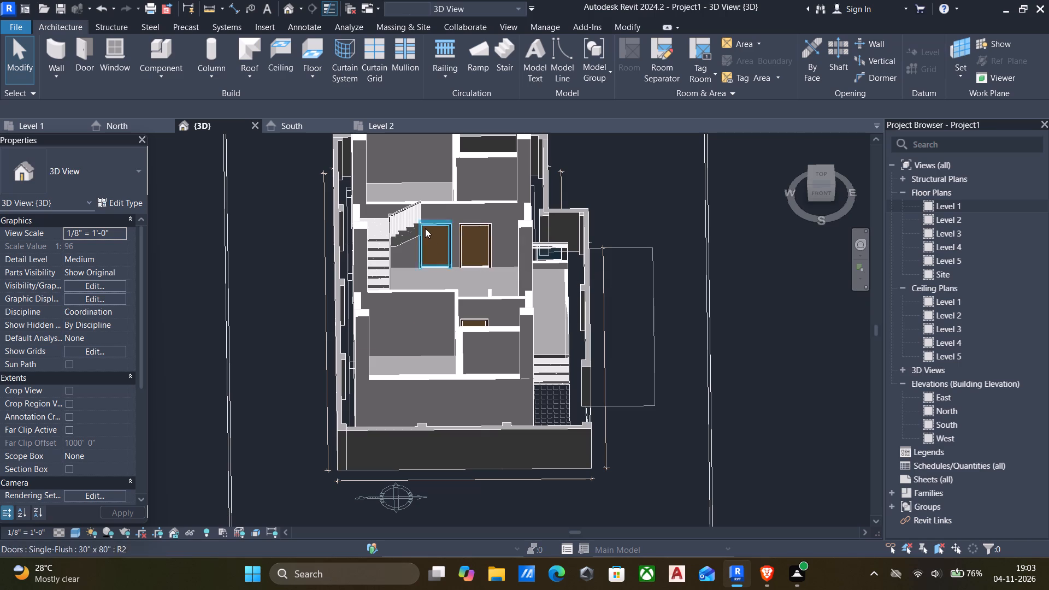
scroll(424, 214, "up", 7)
scroll(423, 217, "down", 5)
middle_click_drag(427, 228, 534, 234)
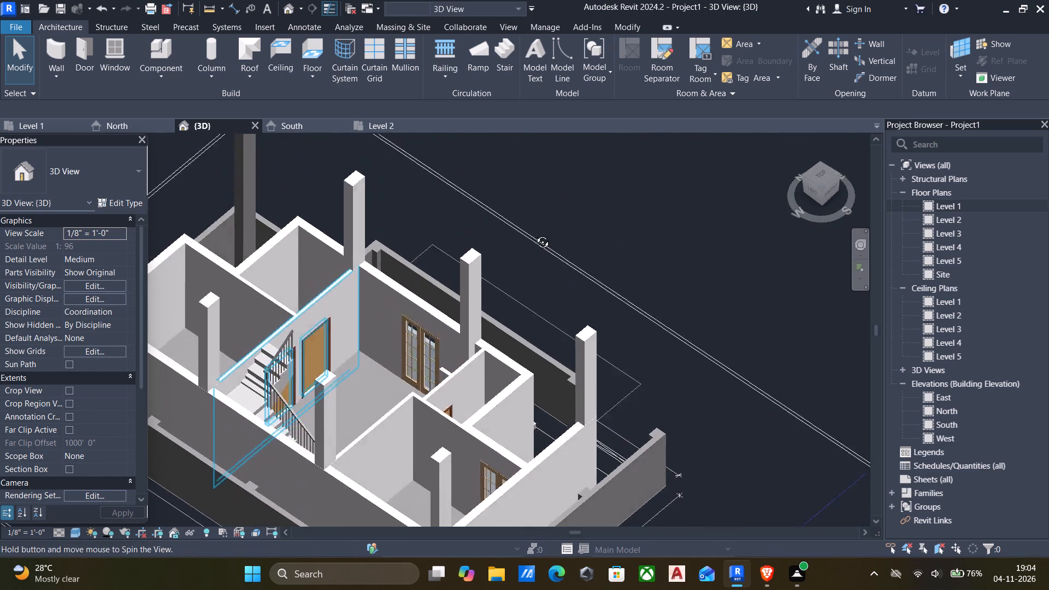
middle_click_drag(534, 234, 540, 268)
middle_click_drag(356, 316, 463, 265)
scroll(353, 350, "up", 7)
scroll(326, 420, "up", 4)
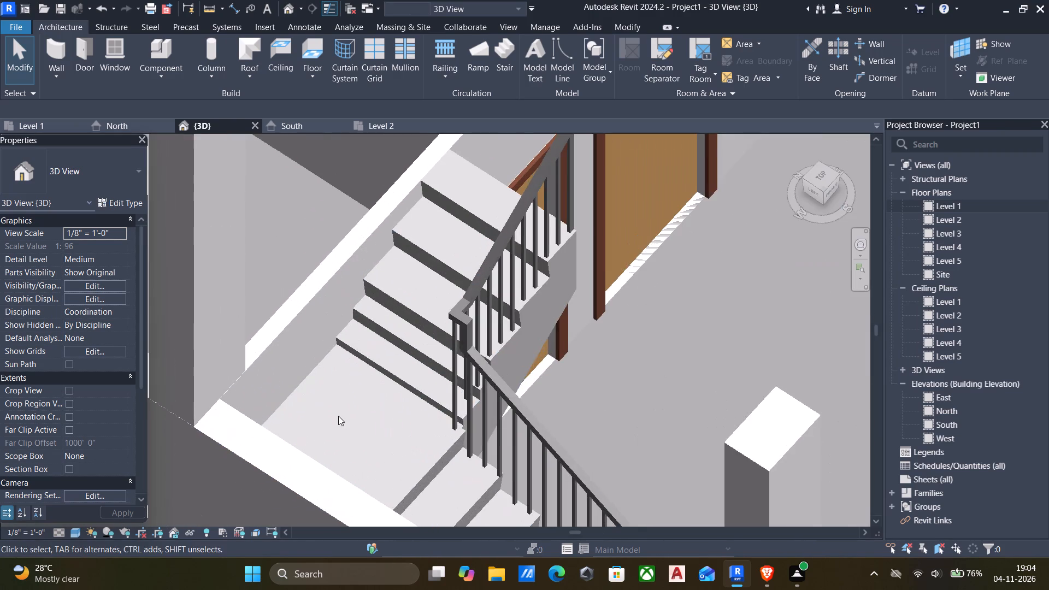
scroll(357, 419, "down", 1, "shift")
middle_click_drag(357, 420, 352, 298, "shift")
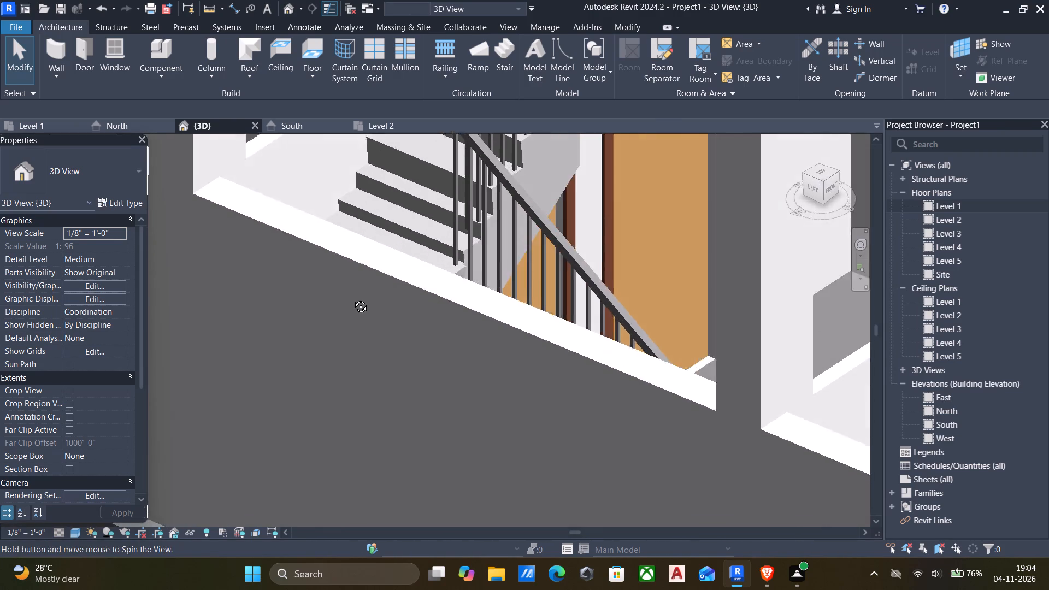
middle_click_drag(352, 298, 354, 299, "shift")
middle_click_drag(380, 286, 348, 337)
scroll(397, 265, "up", 6)
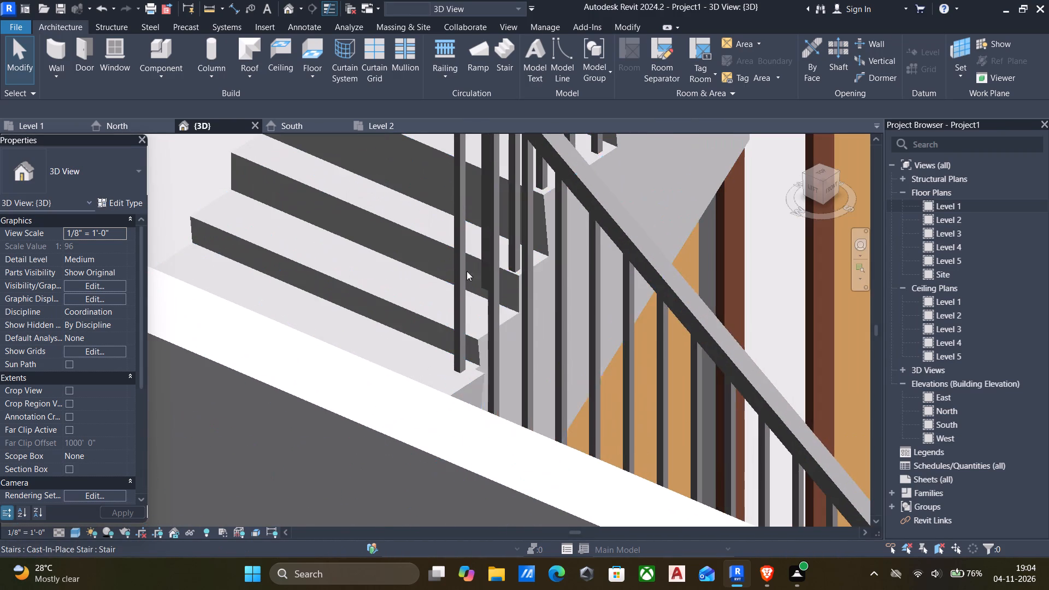
scroll(749, 257, "down", 6)
middle_click_drag(716, 280, 675, 299)
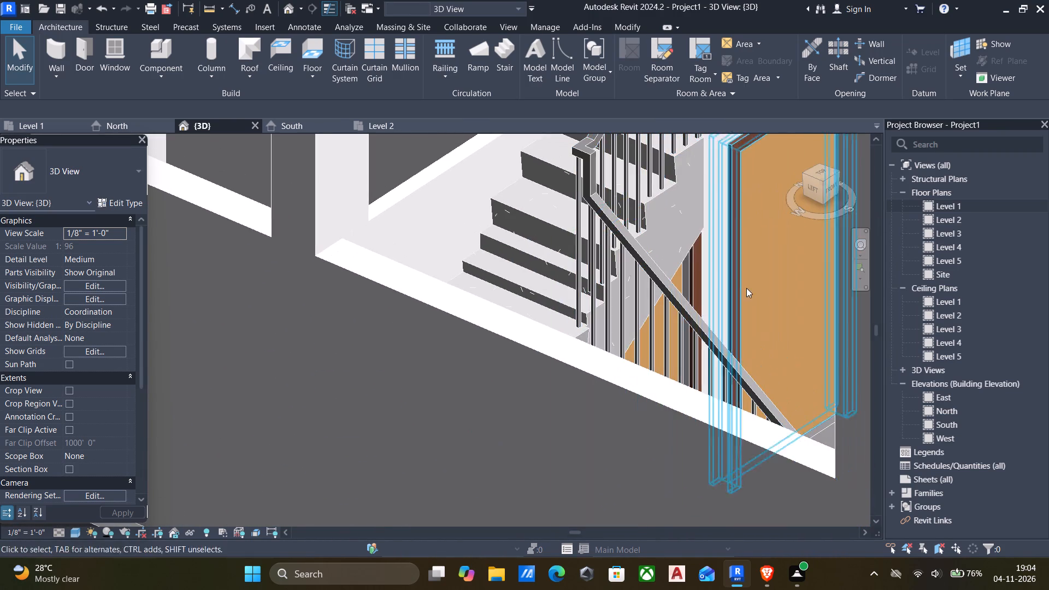
scroll(708, 292, "down", 4)
scroll(858, 270, "up", 1)
Open the main staircase for editing on the Level 2 plan, examine its run and path at the UP flight, and finish without changes.
double_click(927, 217)
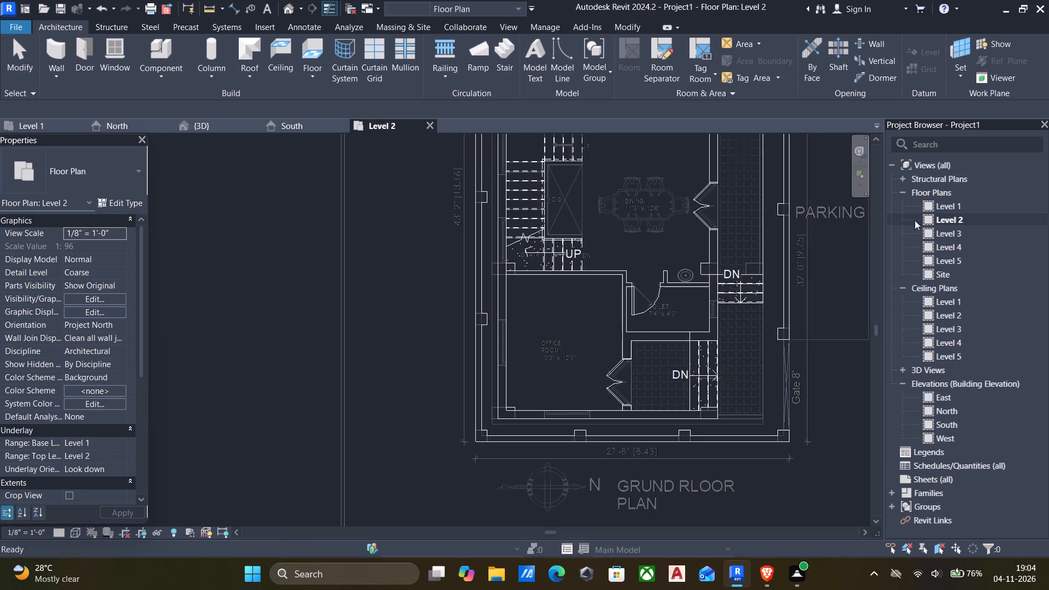
scroll(629, 244, "down", 2)
scroll(601, 205, "down", 2)
middle_click_drag(595, 213, 594, 272)
scroll(589, 264, "up", 8)
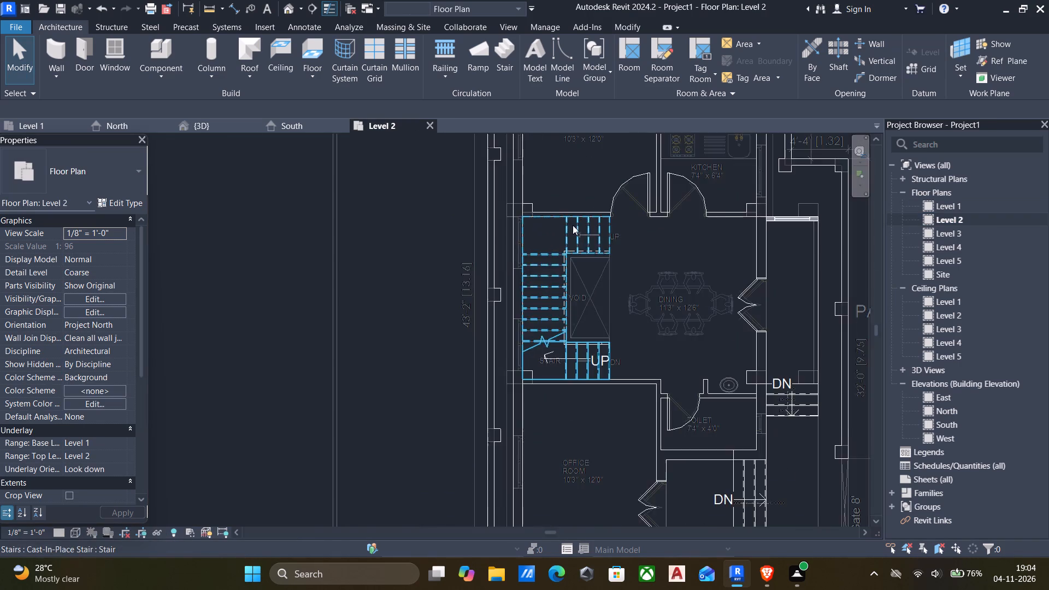
scroll(573, 225, "up", 4)
scroll(551, 263, "up", 5)
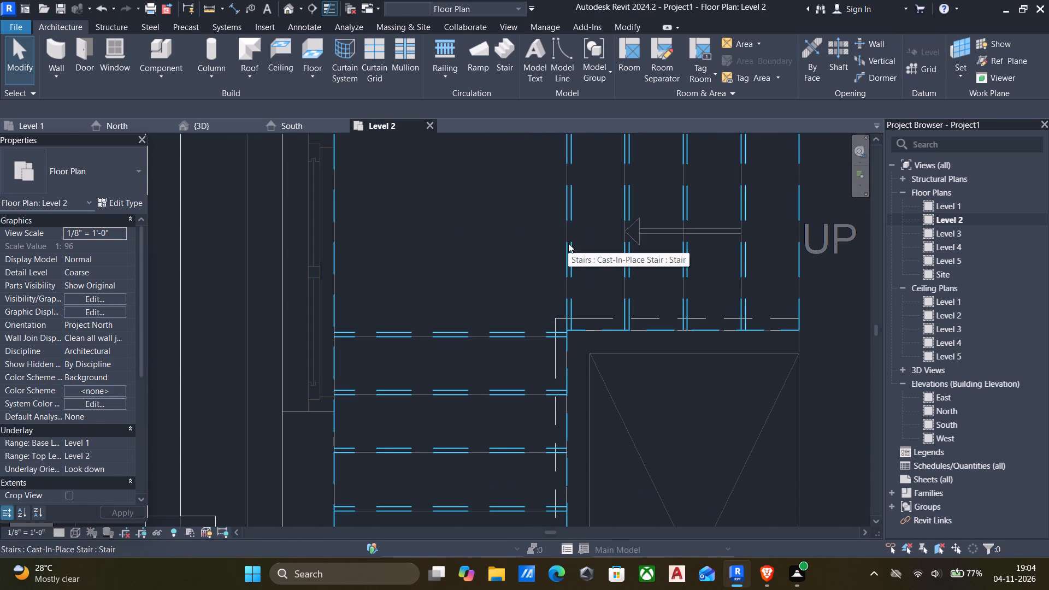
left_click(568, 243)
left_click(591, 59)
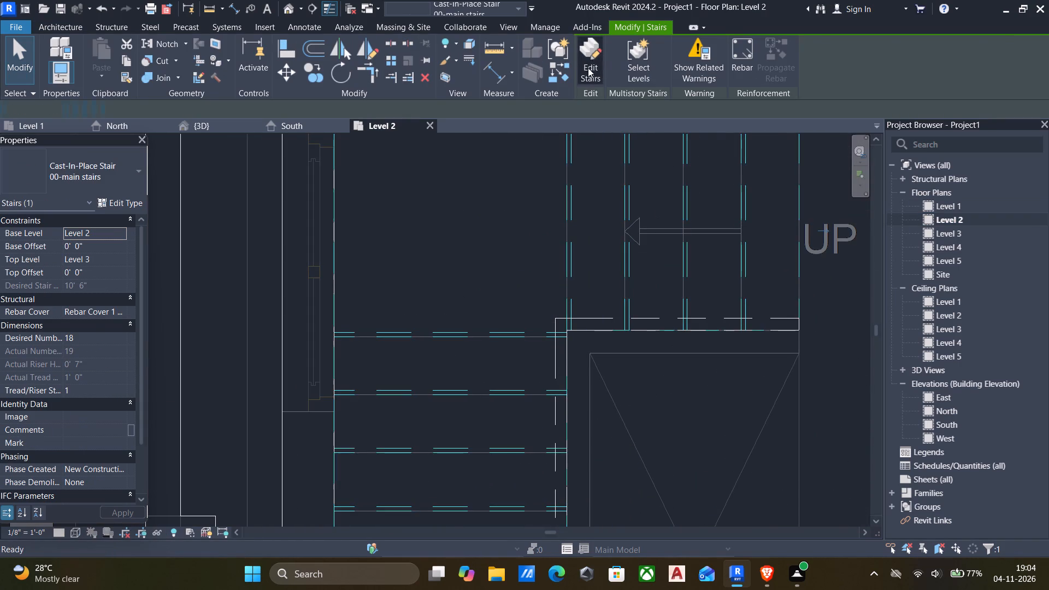
scroll(568, 236, "up", 6)
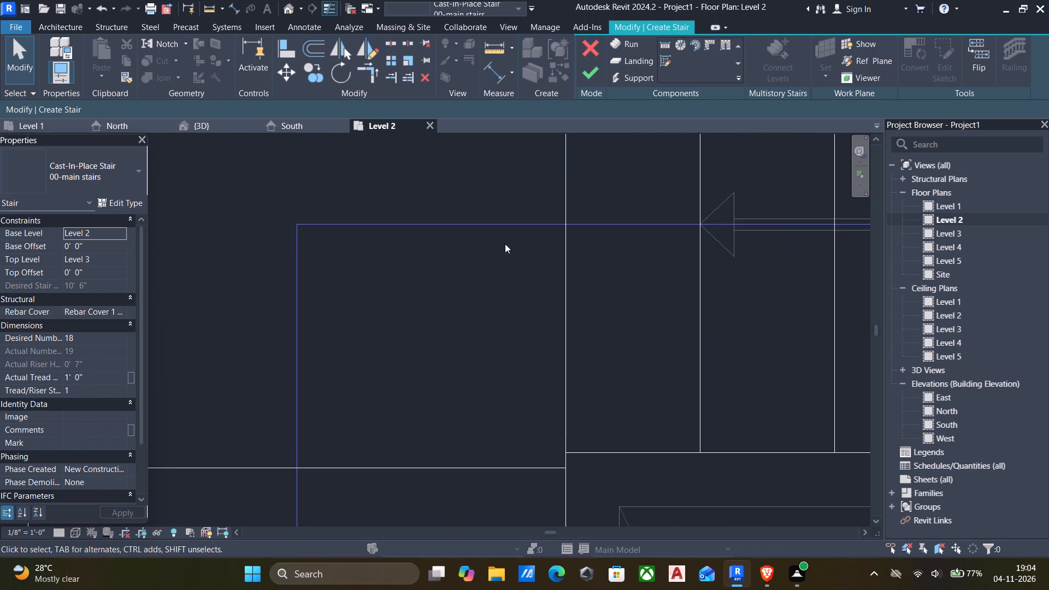
scroll(514, 247, "down", 7)
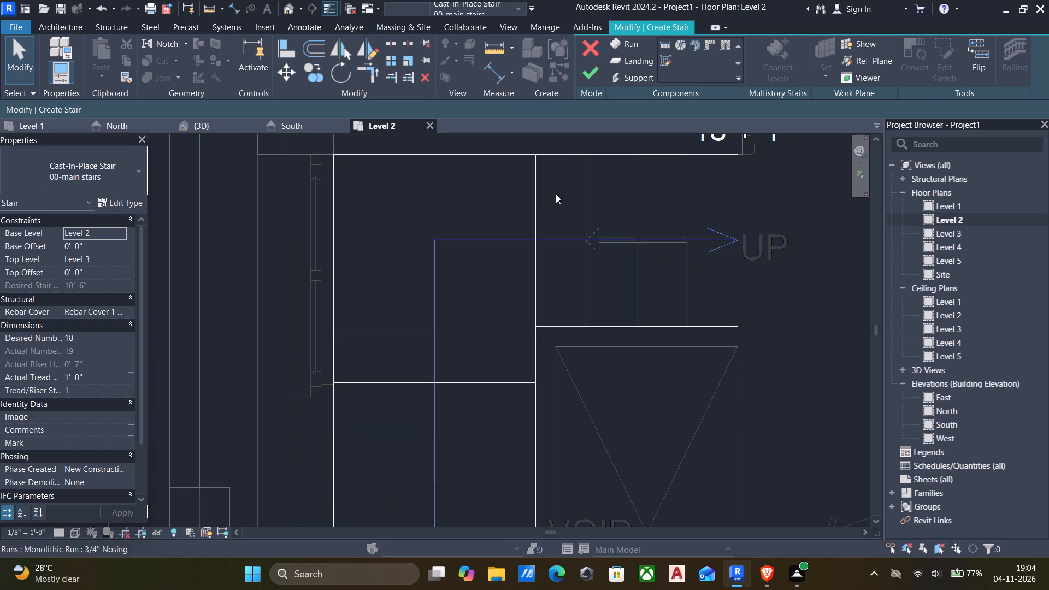
left_click(581, 73)
scroll(473, 350, "down", 2)
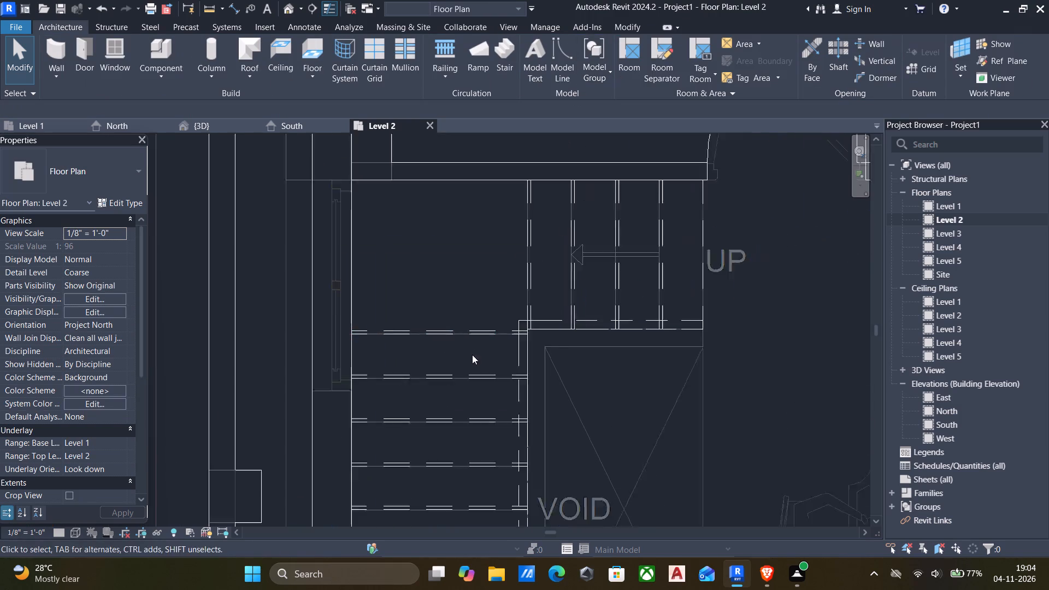
Select the inner railing around the void on the Level 2 plan and examine its path along the flights.
scroll(472, 355, "down", 6)
middle_click_drag(472, 359, 591, 223)
scroll(623, 333, "up", 5)
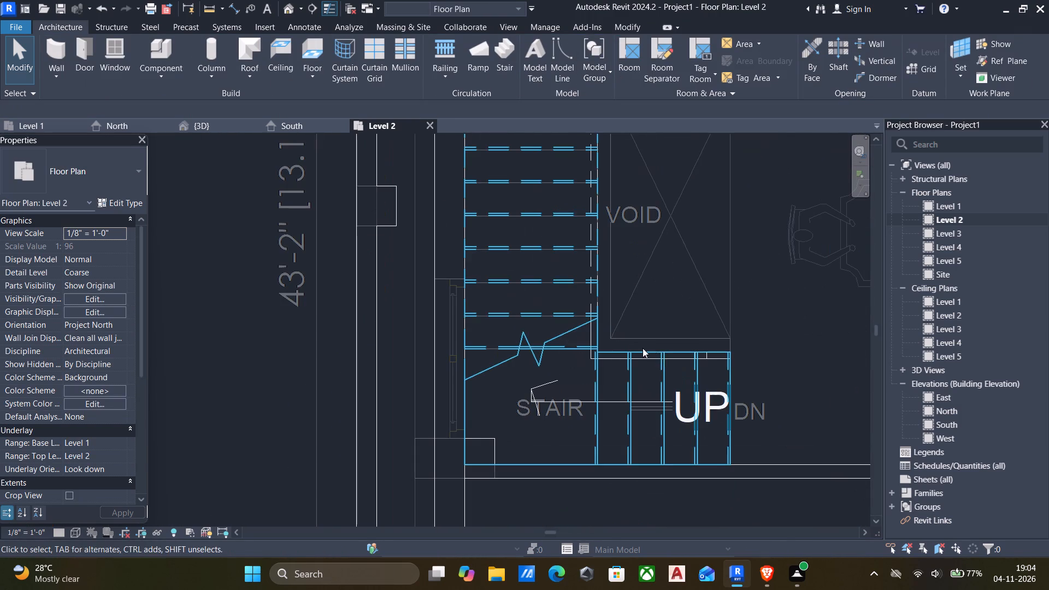
left_click(675, 360)
scroll(645, 323, "down", 5)
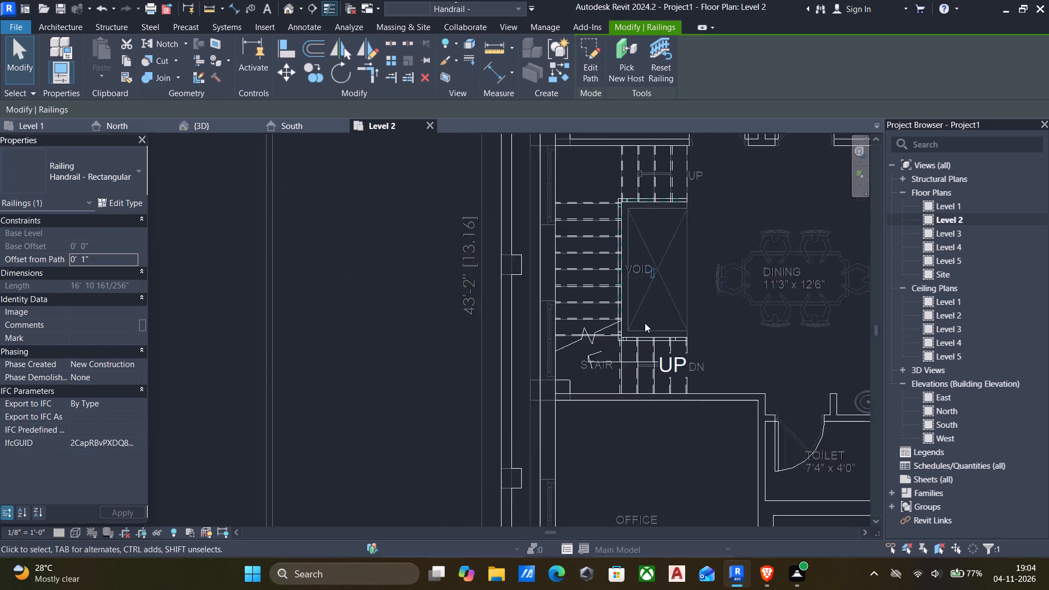
scroll(645, 323, "down", 1)
middle_click_drag(645, 323, 632, 380)
scroll(629, 362, "down", 1)
scroll(620, 250, "up", 11)
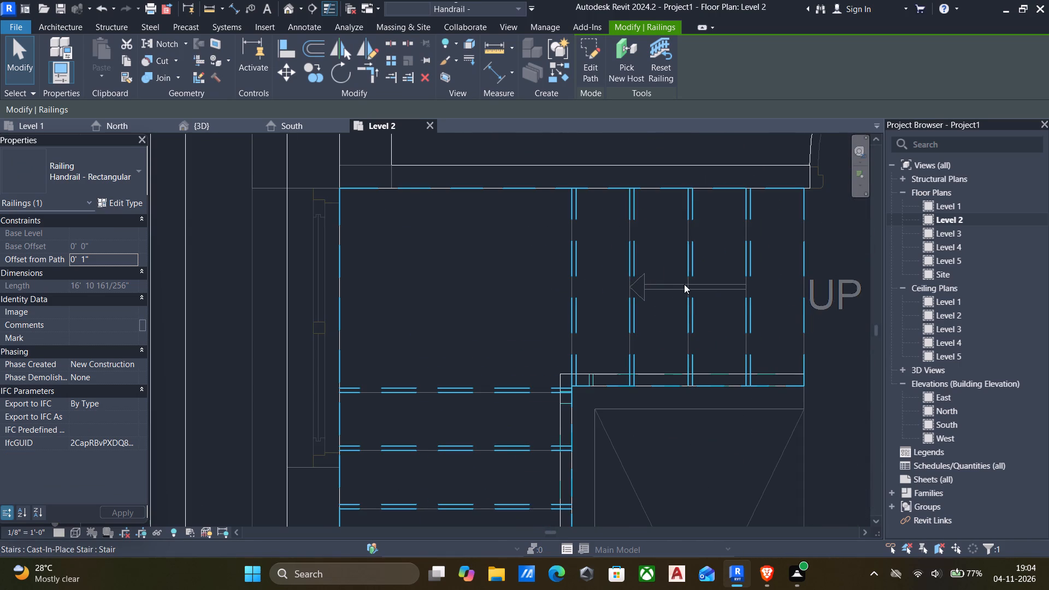
scroll(722, 295, "down", 1)
middle_click_drag(722, 297, 635, 253)
middle_click_drag(597, 335, 668, 276)
scroll(641, 318, "down", 1)
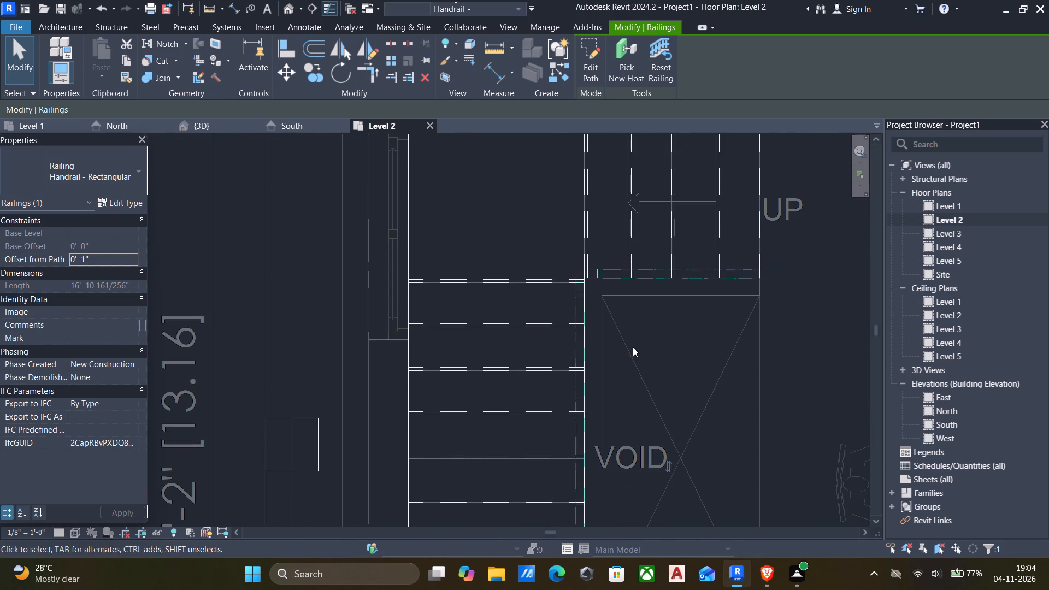
middle_click_drag(596, 355, 608, 257)
scroll(549, 297, "up", 6)
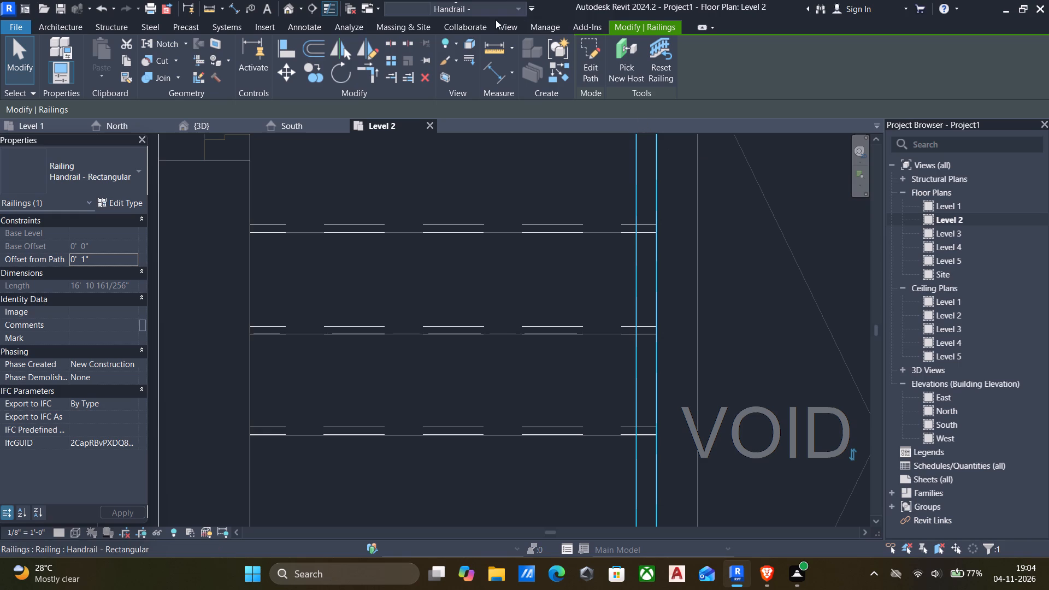
Examine the main staircase's landings, risers and inner railing in 3D from the front, side and rear of the villa.
left_click(291, 8)
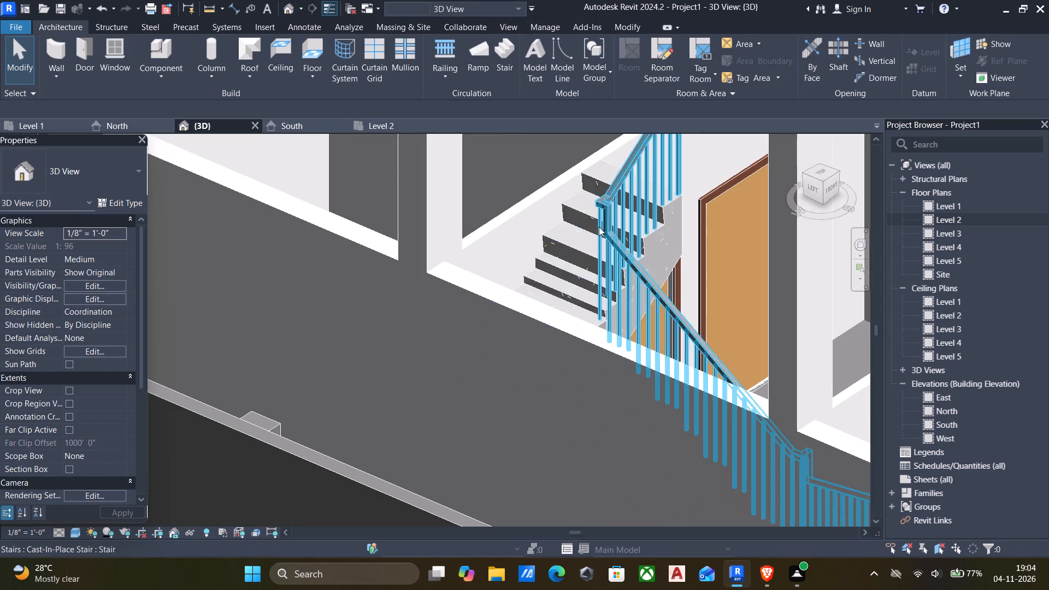
scroll(599, 227, "down", 7)
middle_click_drag(593, 233, 405, 218, "shift")
scroll(581, 242, "down", 2)
middle_click_drag(576, 245, 374, 328)
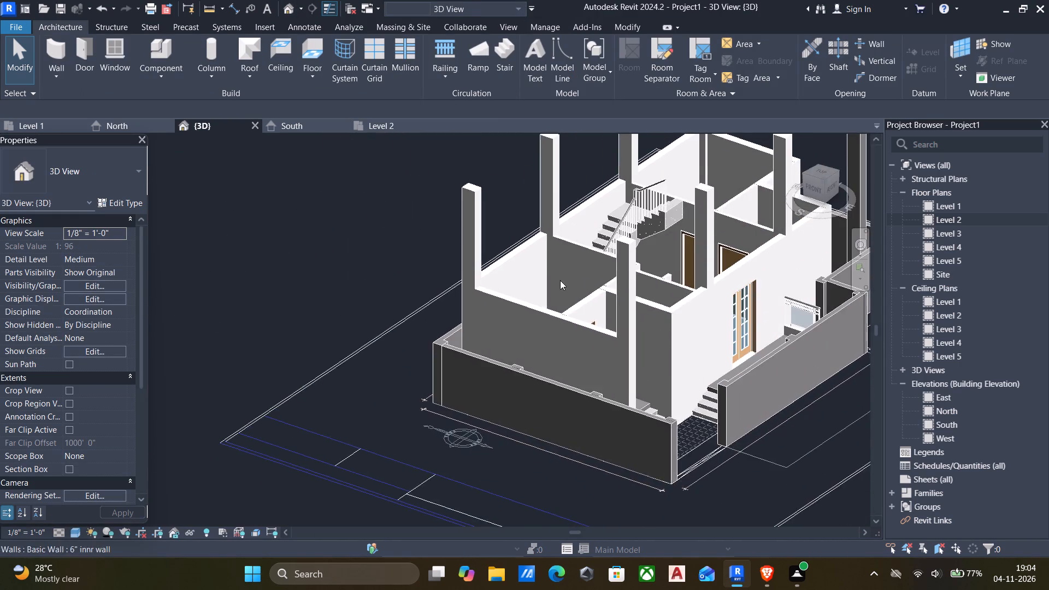
scroll(578, 267, "up", 6)
scroll(607, 259, "down", 5)
middle_click_drag(610, 258, 476, 305, "shift")
middle_click_drag(682, 322, 437, 296)
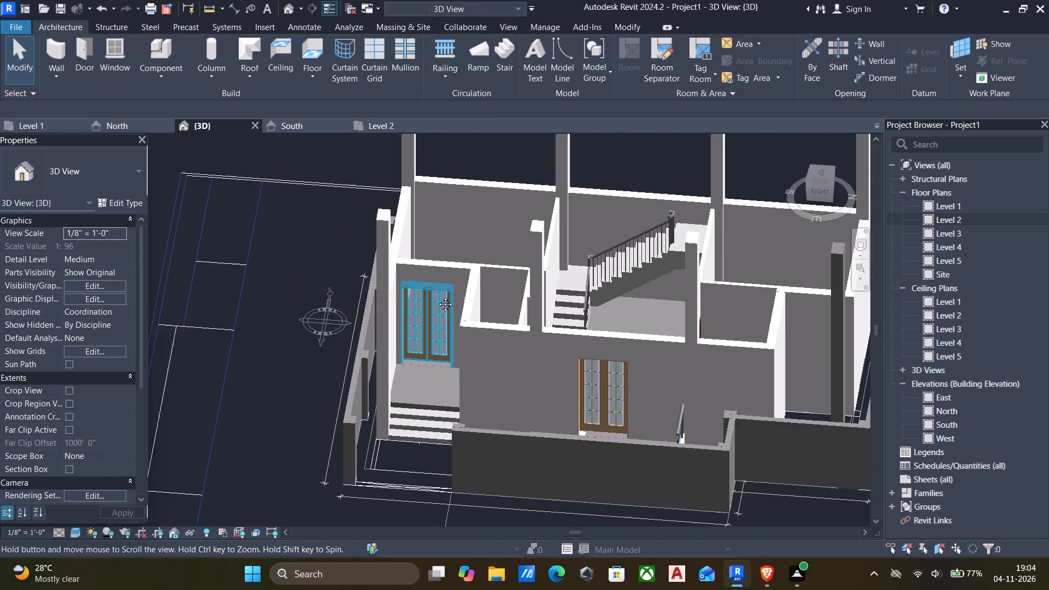
middle_click_drag(437, 296, 436, 296)
scroll(616, 294, "up", 6)
scroll(532, 282, "up", 7)
scroll(515, 292, "down", 8)
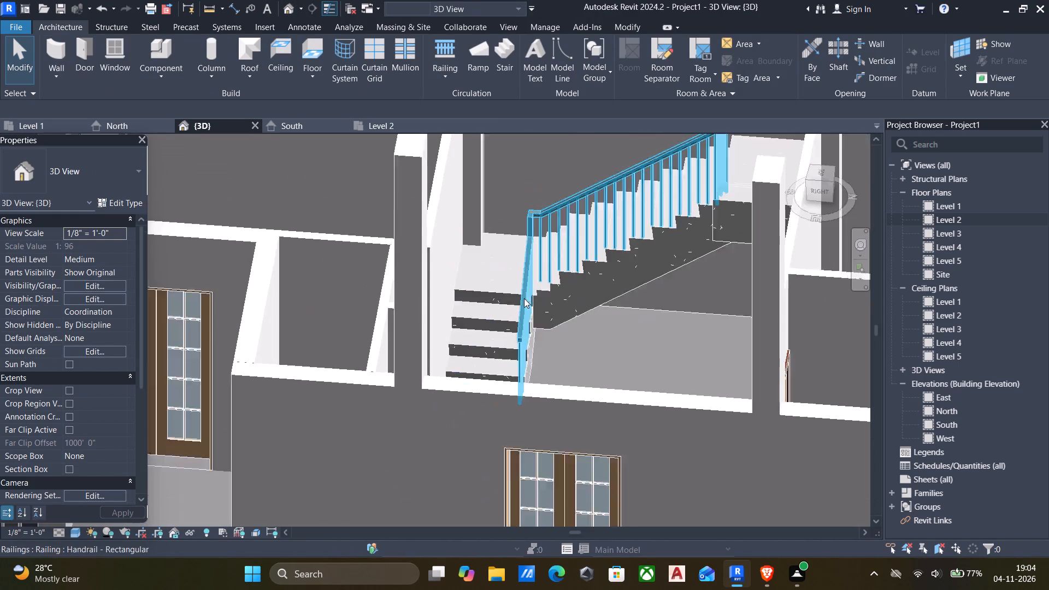
scroll(524, 298, "down", 8)
middle_click_drag(567, 298, 665, 280, "shift")
middle_click_drag(534, 256, 612, 306)
middle_click_drag(518, 270, 685, 278, "shift")
middle_click_drag(461, 298, 659, 300)
middle_click_drag(516, 304, 586, 343, "shift")
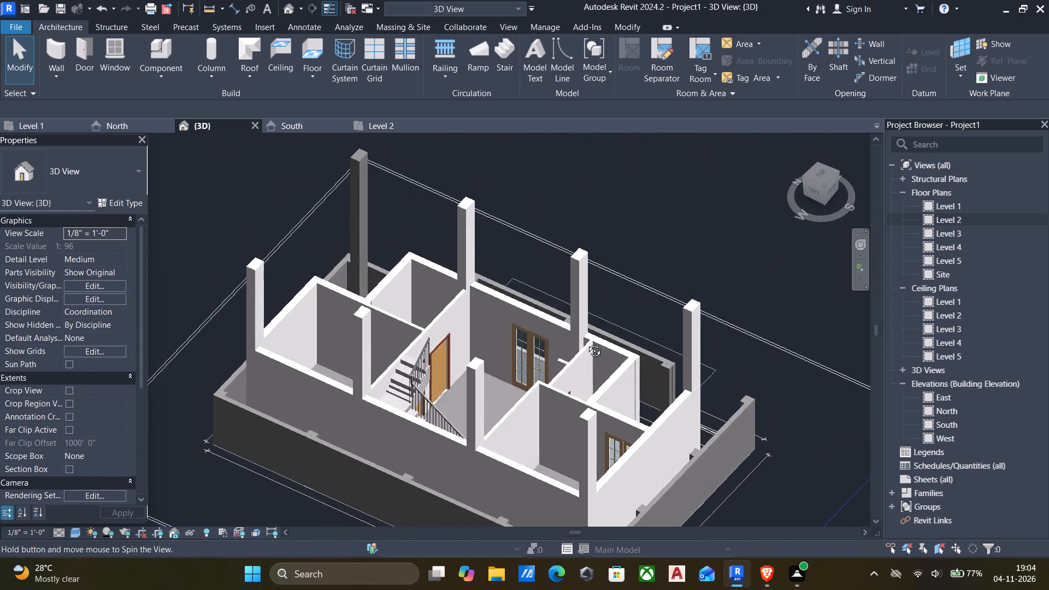
middle_click_drag(586, 343, 586, 349, "shift")
scroll(445, 356, "up", 7)
scroll(446, 353, "down", 7)
middle_click_drag(441, 356, 583, 304)
middle_click_drag(544, 345, 531, 402, "shift")
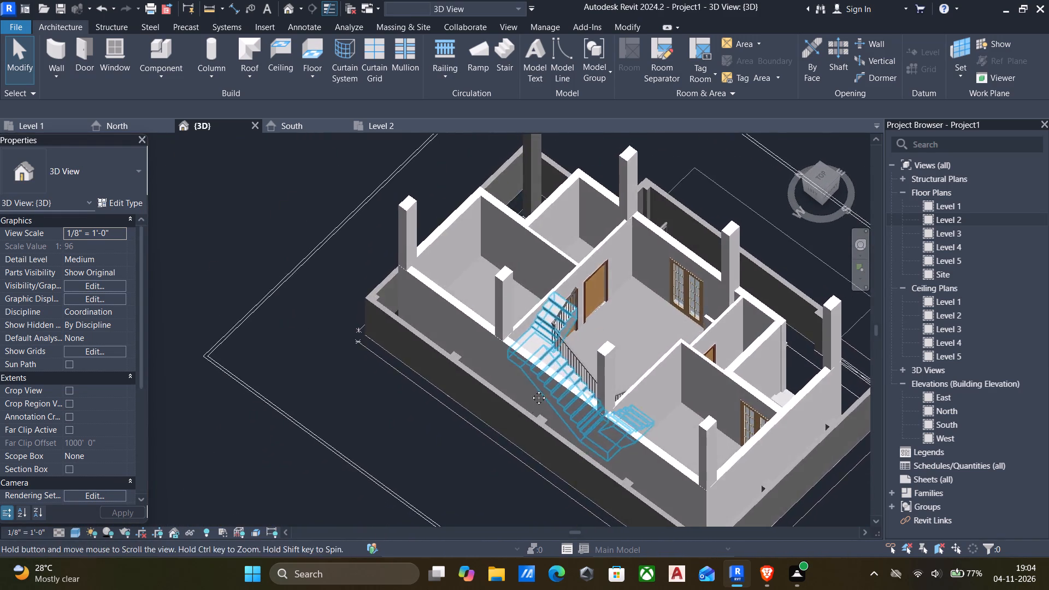
scroll(538, 332, "up", 18)
Select the main staircase and open its monolithic run's sketch for editing on the Level 2 plan.
left_click(525, 327)
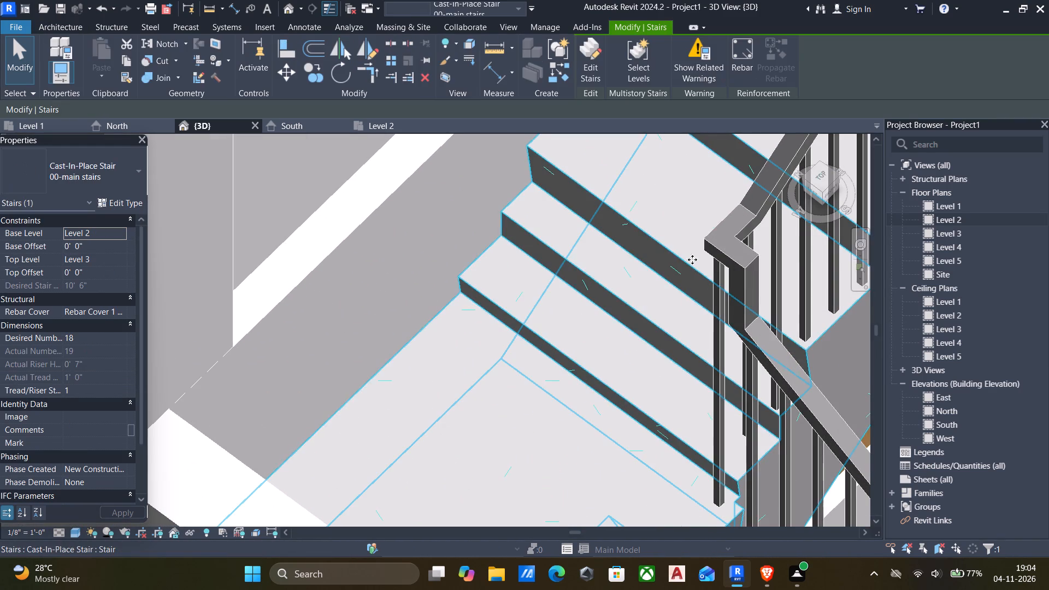
double_click(929, 216)
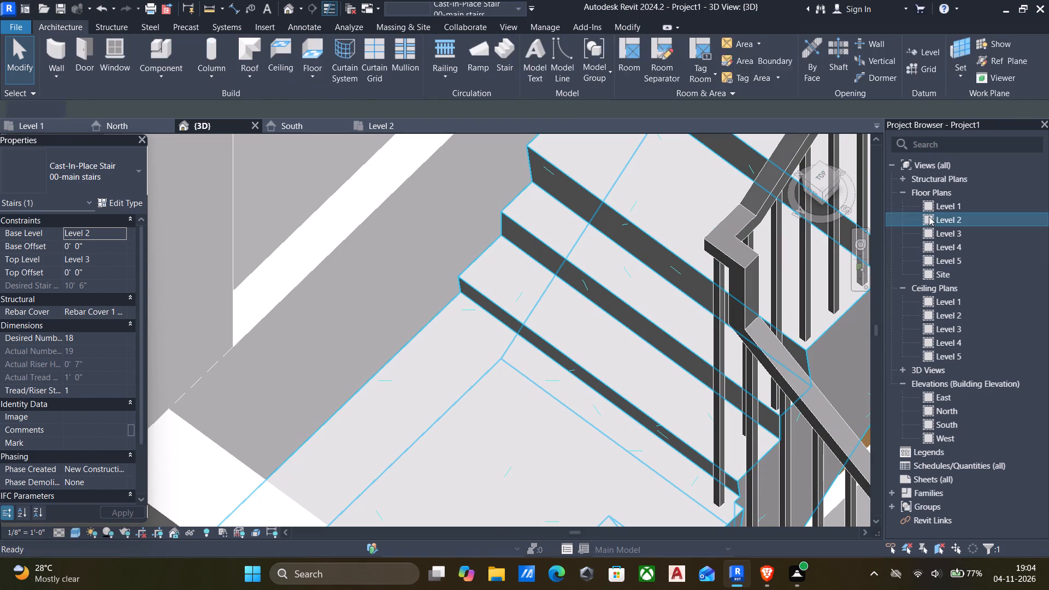
scroll(698, 229, "down", 12)
middle_click_drag(672, 250, 640, 253)
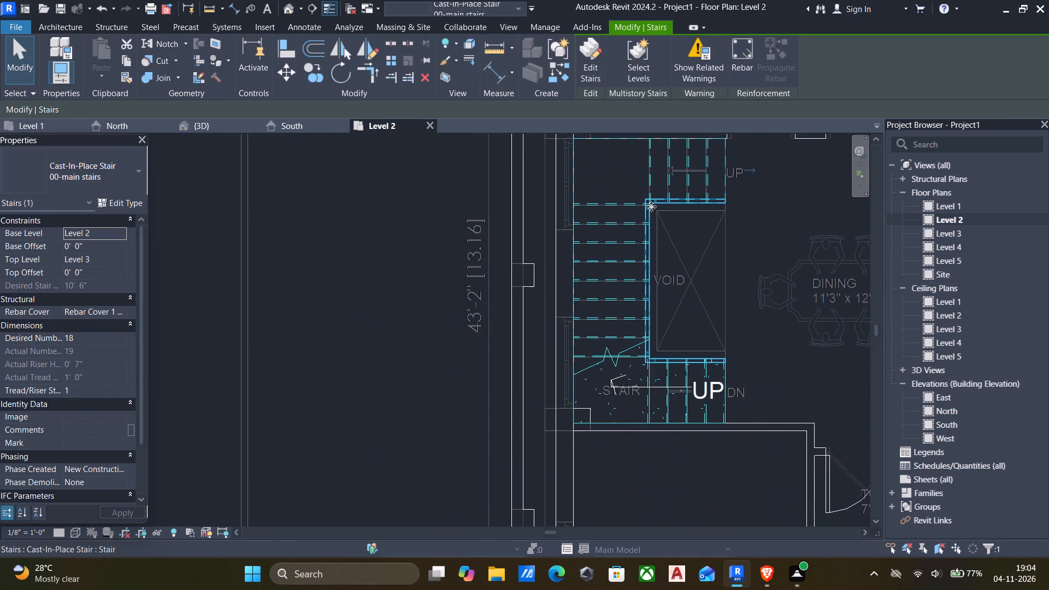
scroll(655, 204, "up", 3)
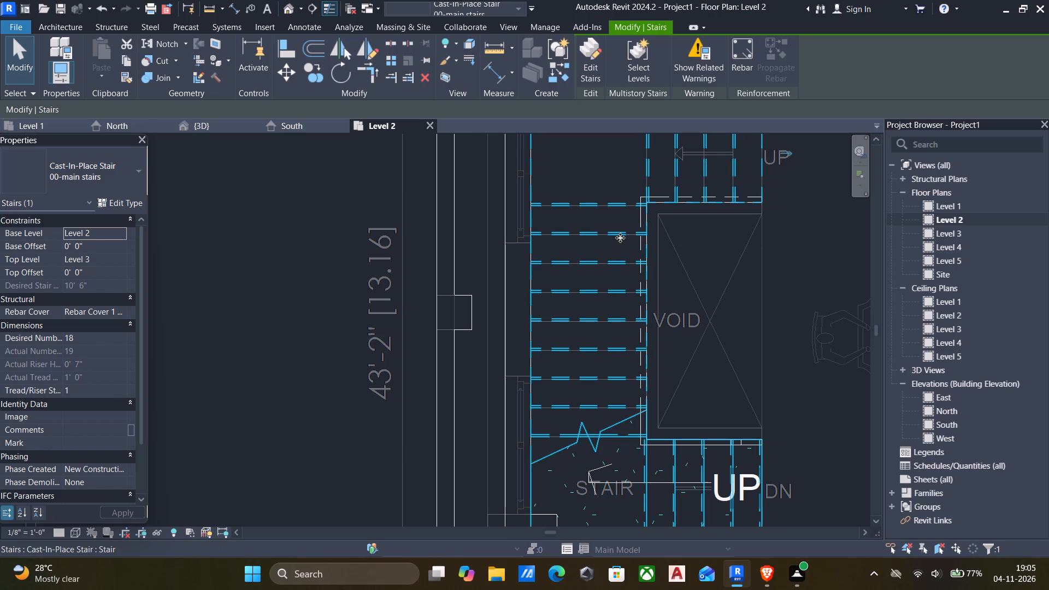
scroll(620, 238, "up", 4)
left_click(588, 235)
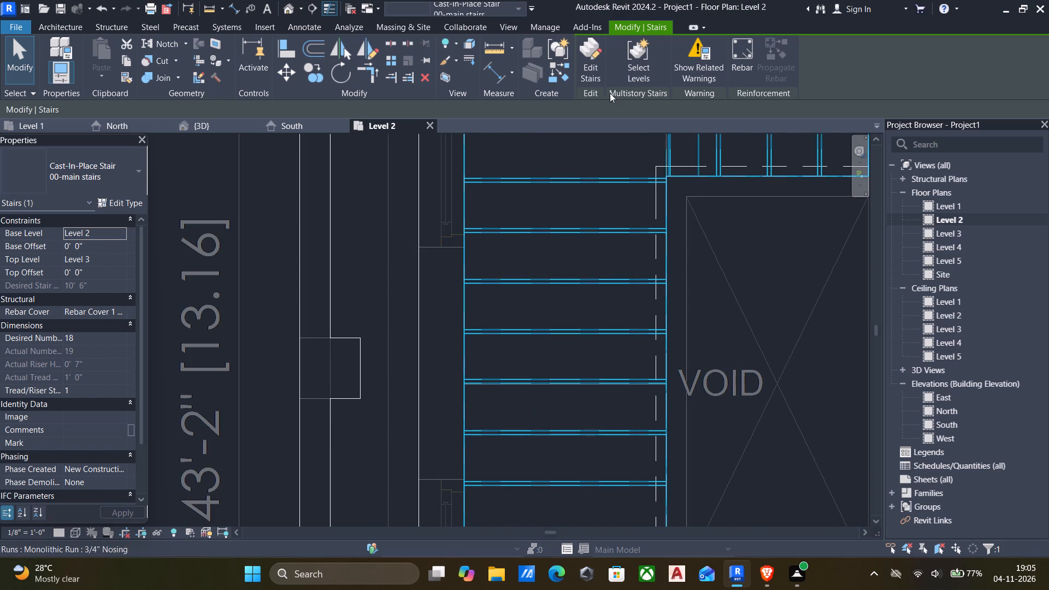
left_click(593, 66)
scroll(631, 191, "down", 6)
middle_click_drag(617, 200, 534, 232)
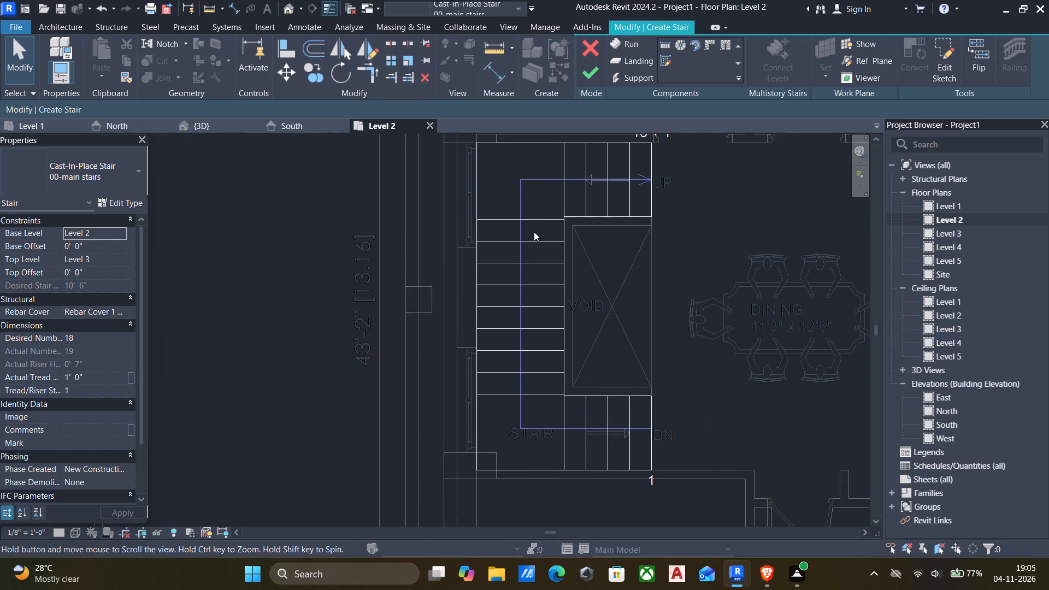
middle_click_drag(534, 232, 535, 232)
scroll(563, 182, "up", 2)
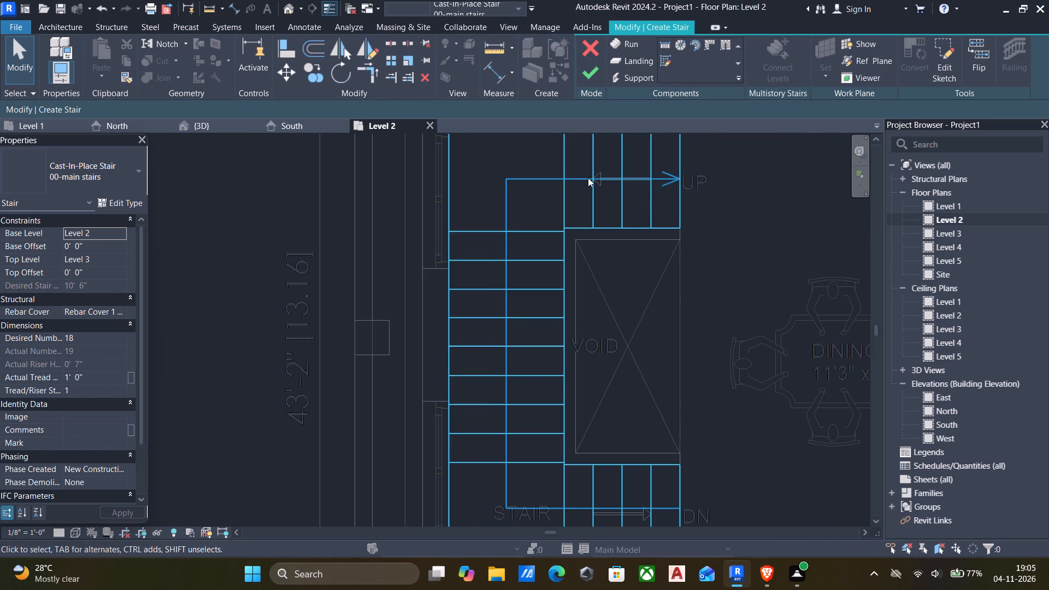
scroll(564, 214, "up", 4)
left_click(587, 235)
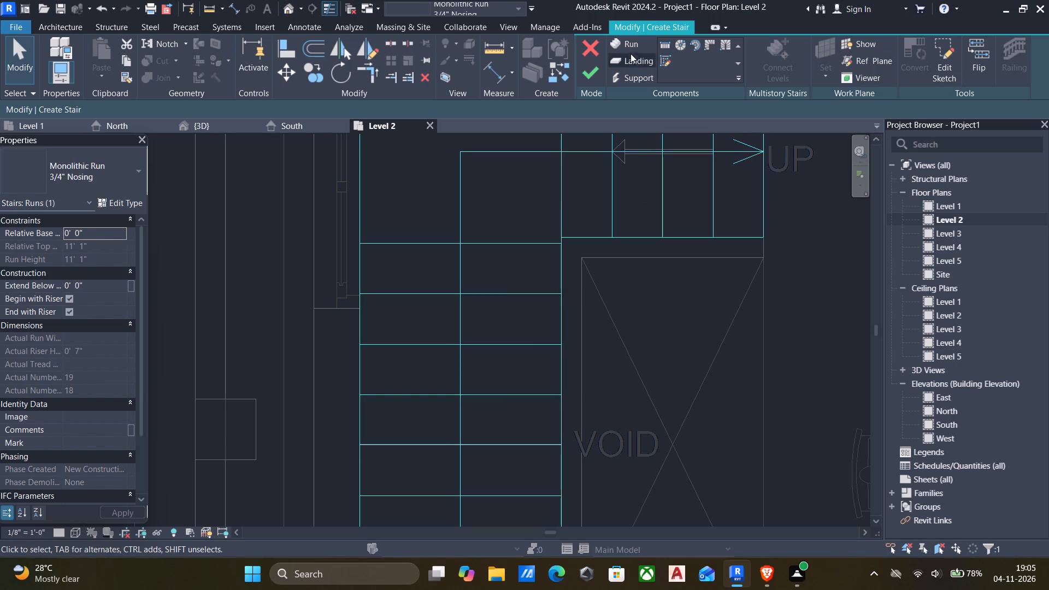
left_click(940, 67)
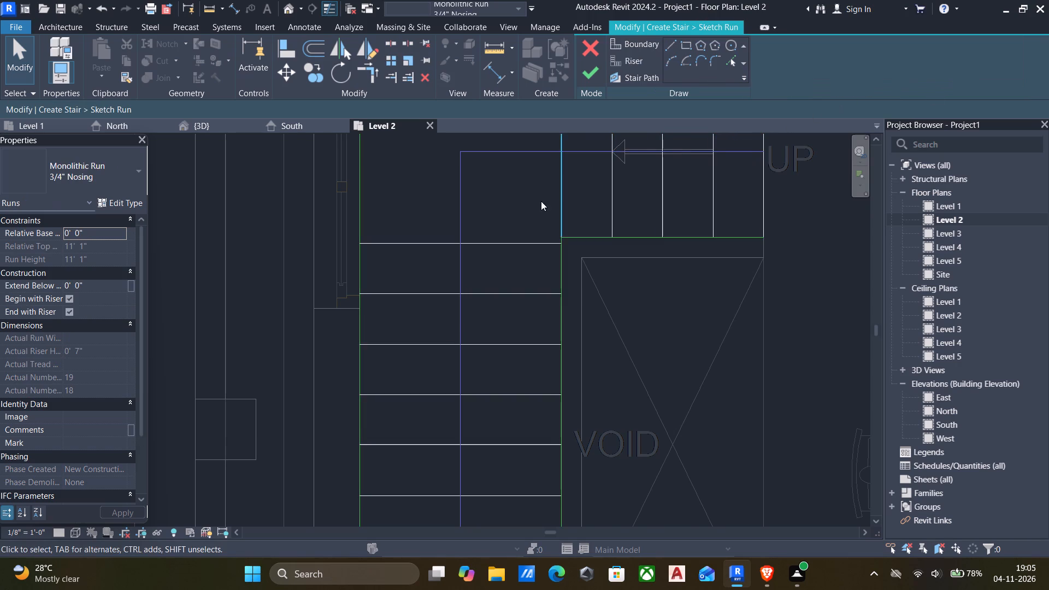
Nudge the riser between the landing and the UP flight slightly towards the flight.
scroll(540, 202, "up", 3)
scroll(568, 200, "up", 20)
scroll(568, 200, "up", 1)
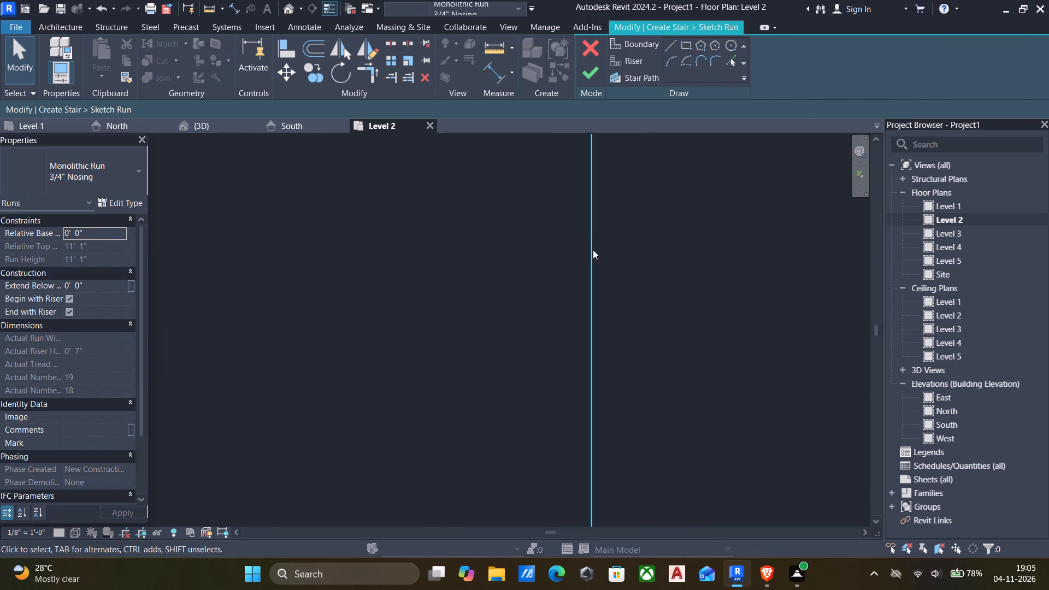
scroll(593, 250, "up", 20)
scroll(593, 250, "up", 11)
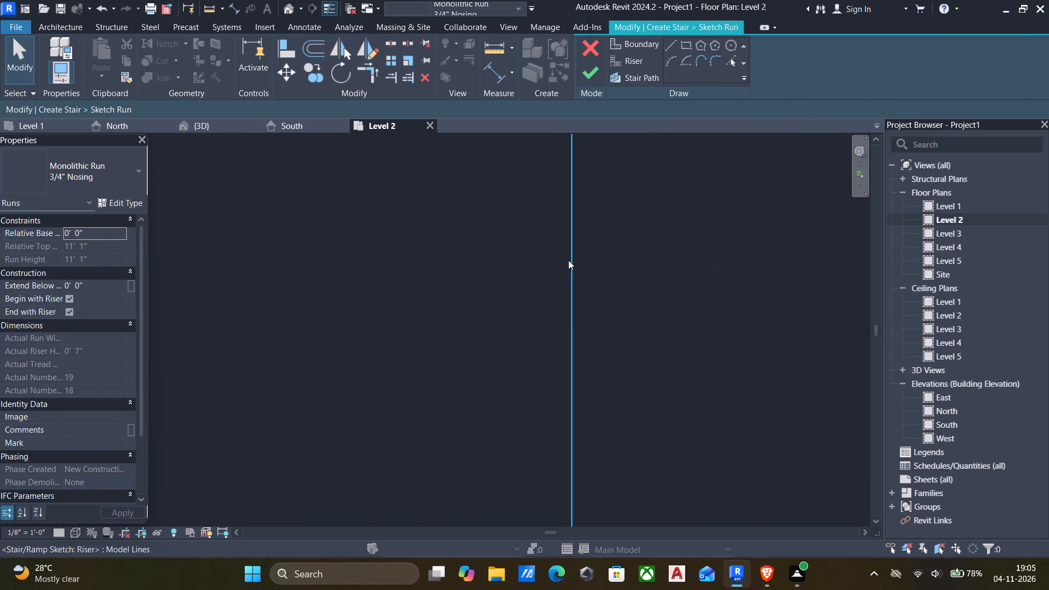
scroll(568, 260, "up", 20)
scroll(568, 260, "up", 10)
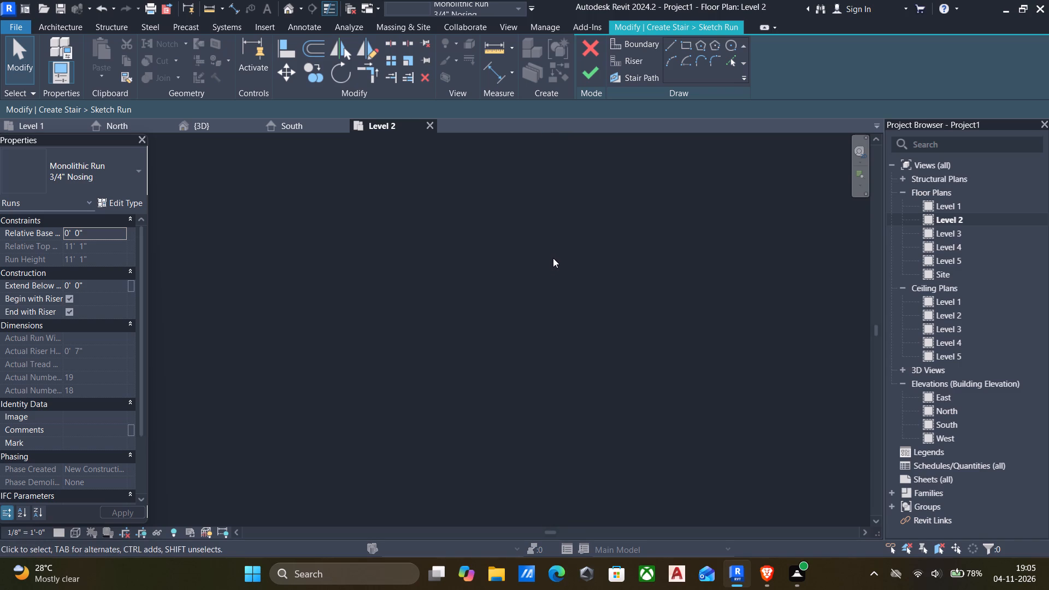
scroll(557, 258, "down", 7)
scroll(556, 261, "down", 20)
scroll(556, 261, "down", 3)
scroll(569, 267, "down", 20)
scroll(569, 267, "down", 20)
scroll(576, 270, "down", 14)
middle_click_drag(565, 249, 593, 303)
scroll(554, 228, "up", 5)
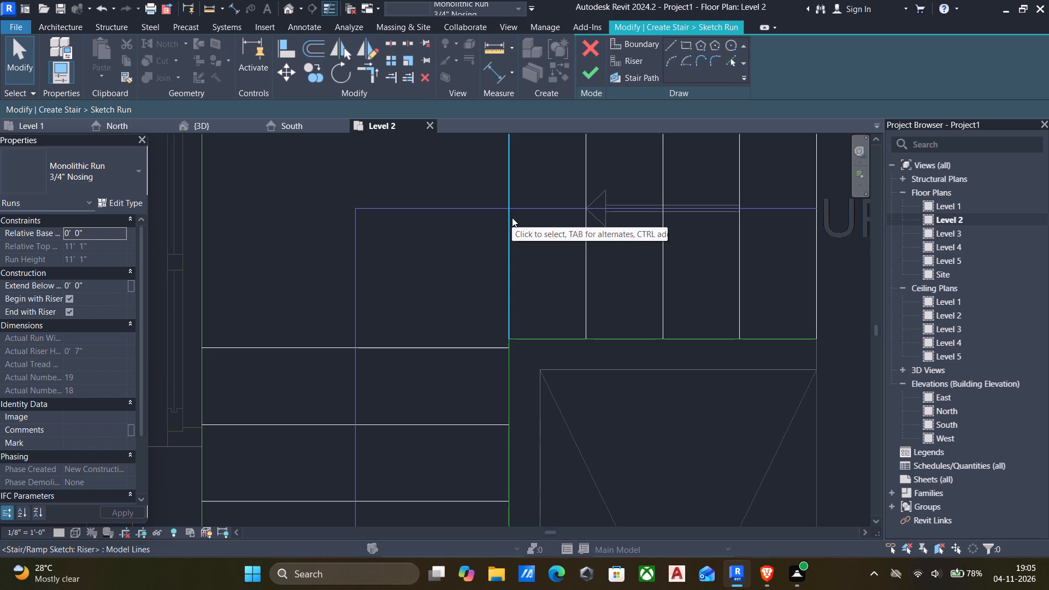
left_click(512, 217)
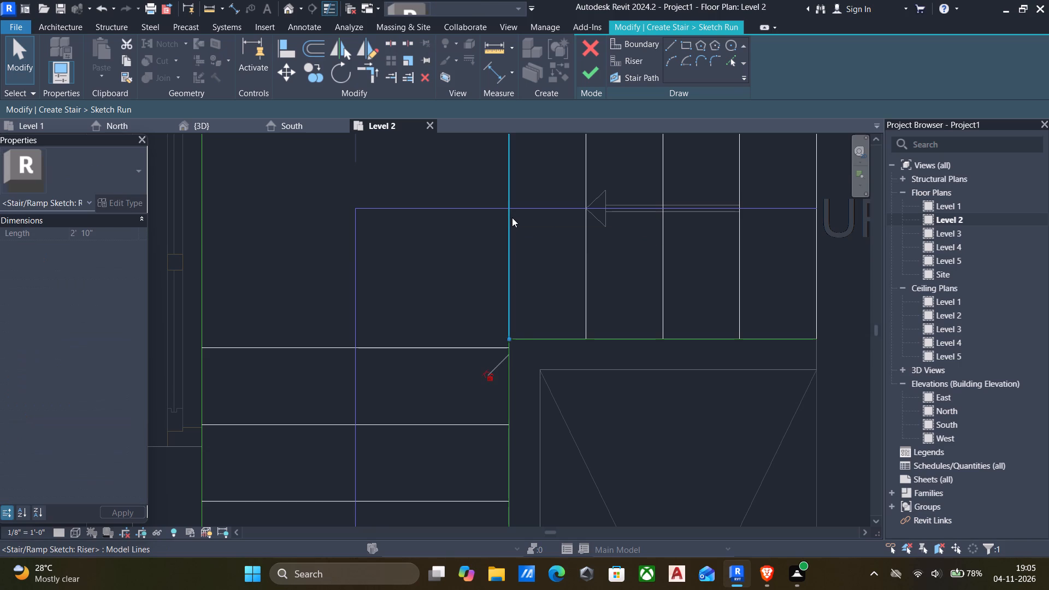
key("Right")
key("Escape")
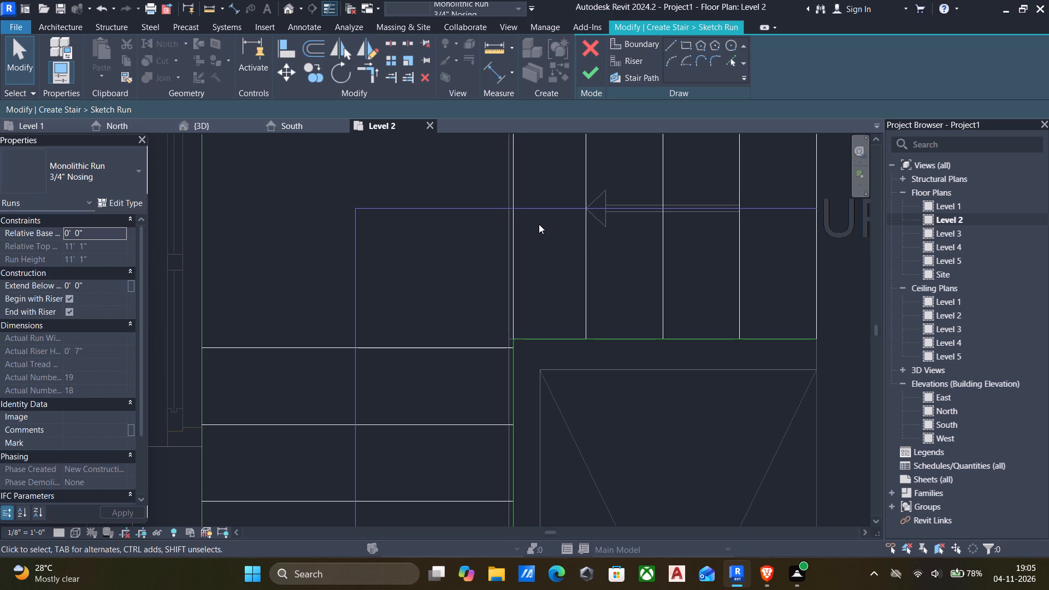
Align the landing-edge riser with the imported plan's stair line at the UP flight, and finish the run sketch and stair edits.
type("al")
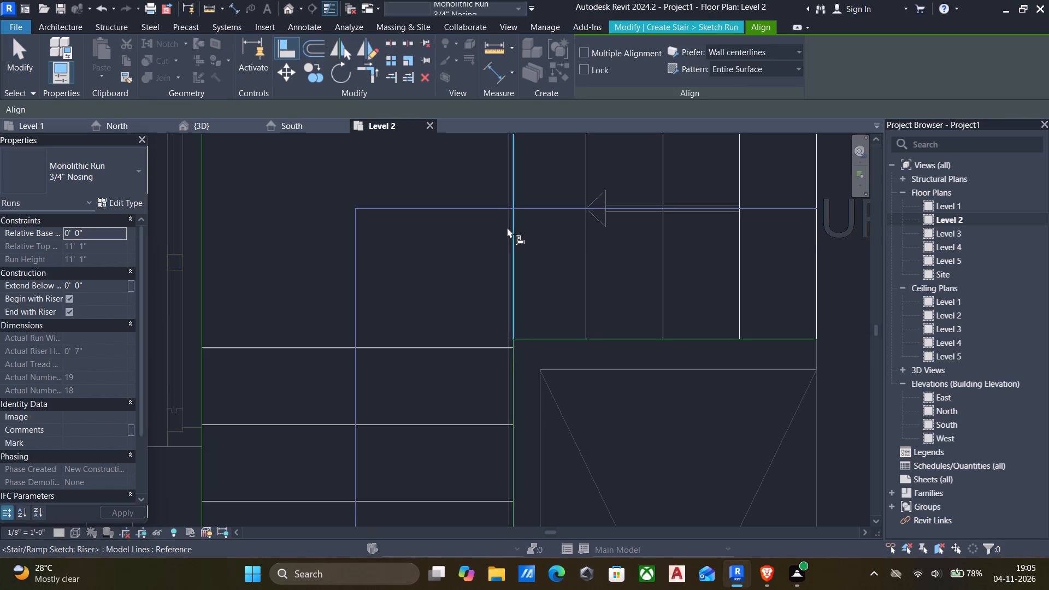
scroll(506, 233, "up", 5)
left_click(510, 235)
left_click(518, 238)
scroll(558, 249, "down", 3)
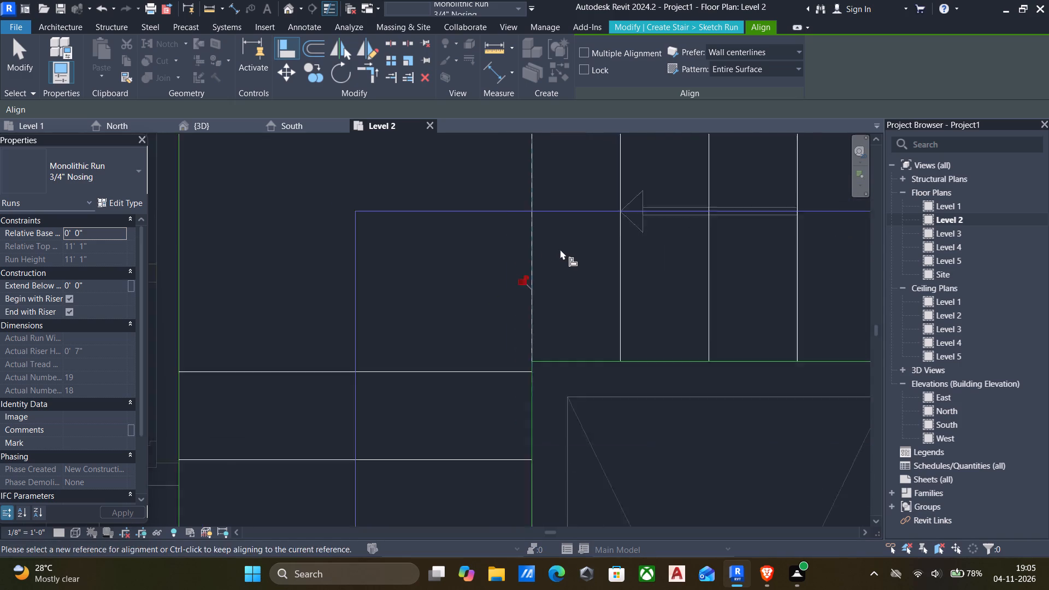
scroll(560, 249, "down", 4)
middle_click_drag(558, 251, 499, 240)
left_click(705, 26)
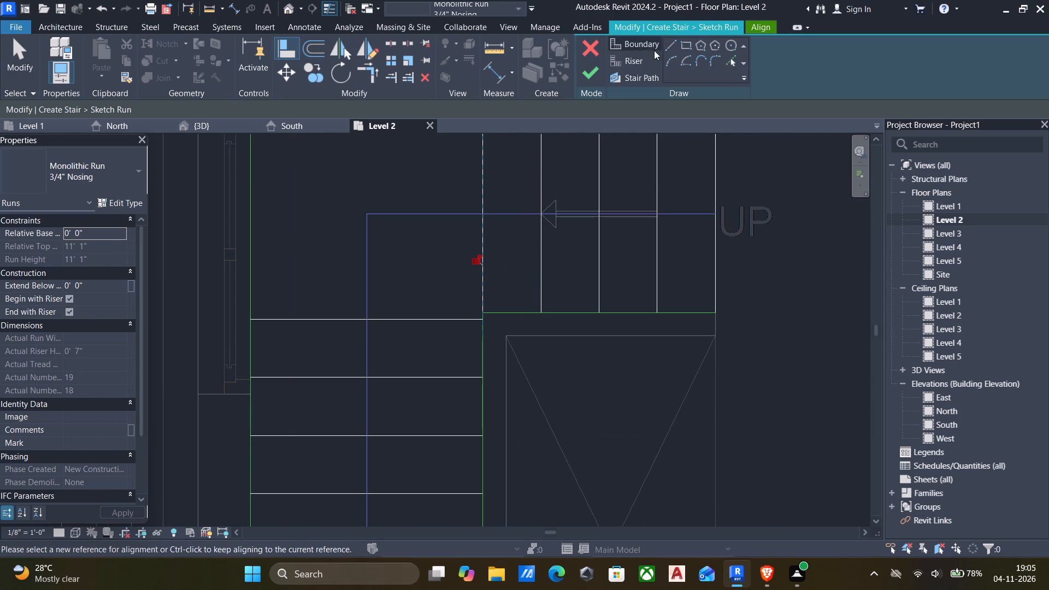
left_click(593, 71)
left_click(591, 75)
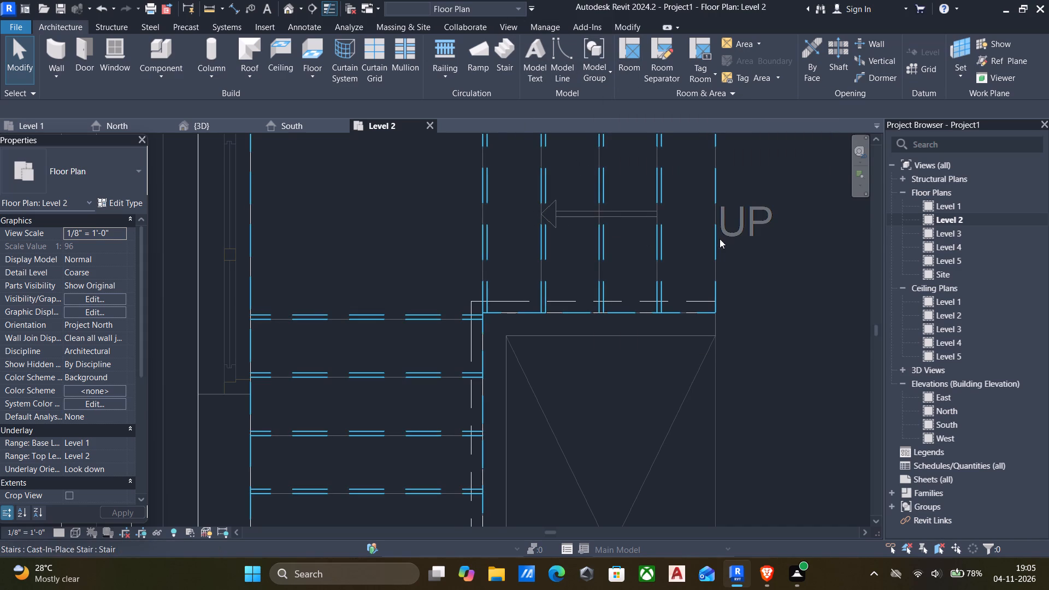
Examine the main staircase's landing, adjoining risers and inner railing corner up close in 3D.
left_click(291, 7)
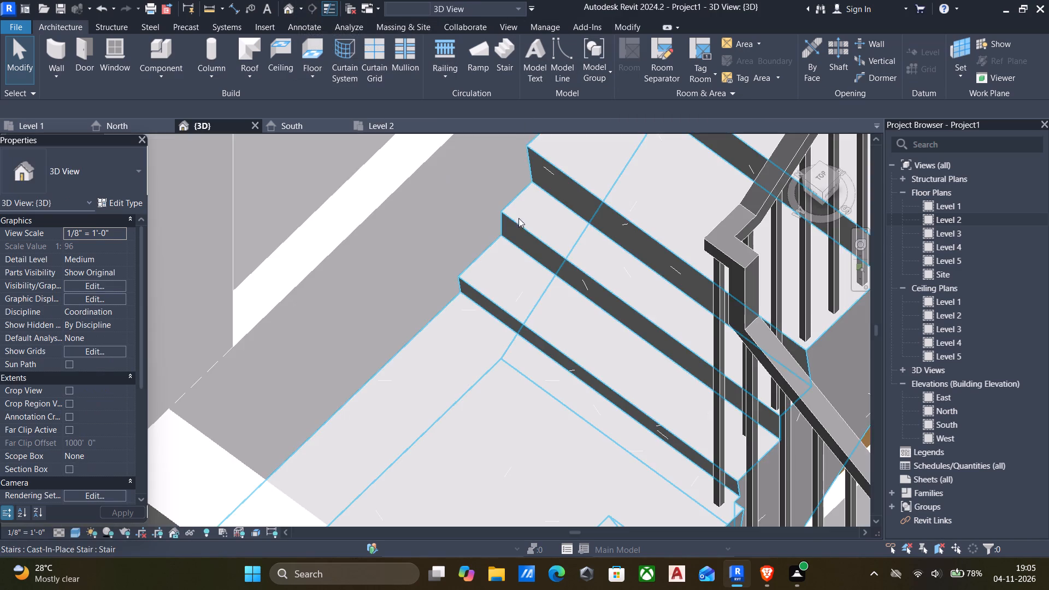
scroll(658, 269, "down", 6)
middle_click_drag(641, 290, 464, 255)
scroll(589, 240, "down", 1)
middle_click_drag(581, 258, 584, 282)
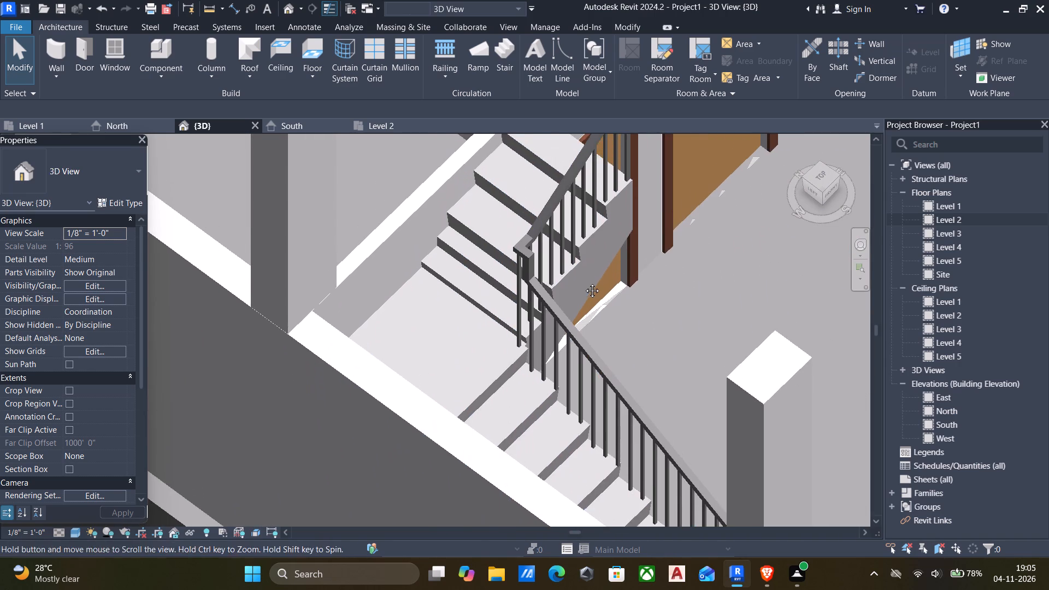
middle_click_drag(584, 282, 587, 286)
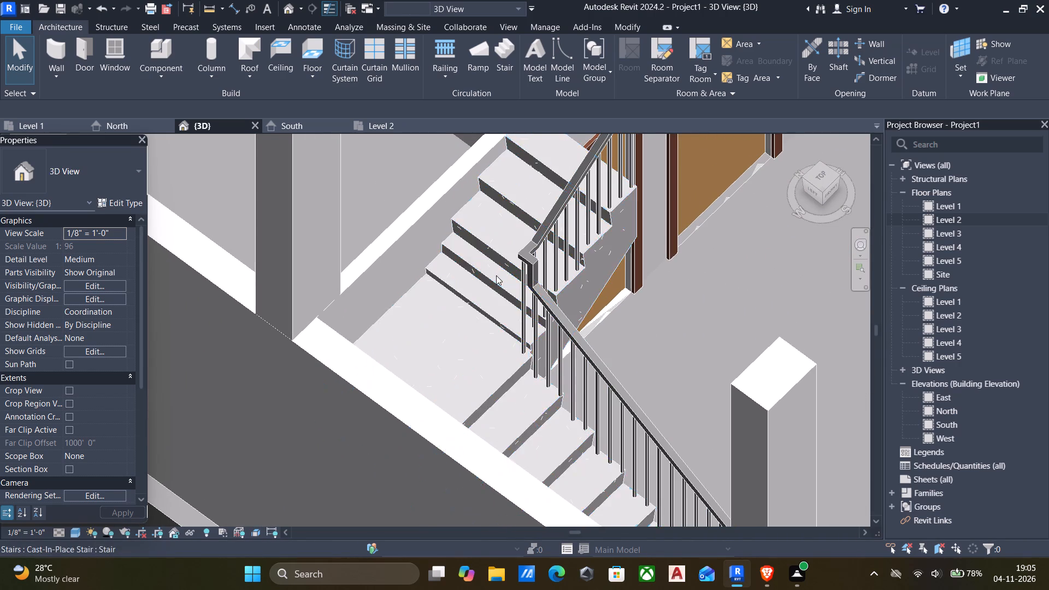
scroll(496, 275, "up", 5)
scroll(505, 277, "down", 5)
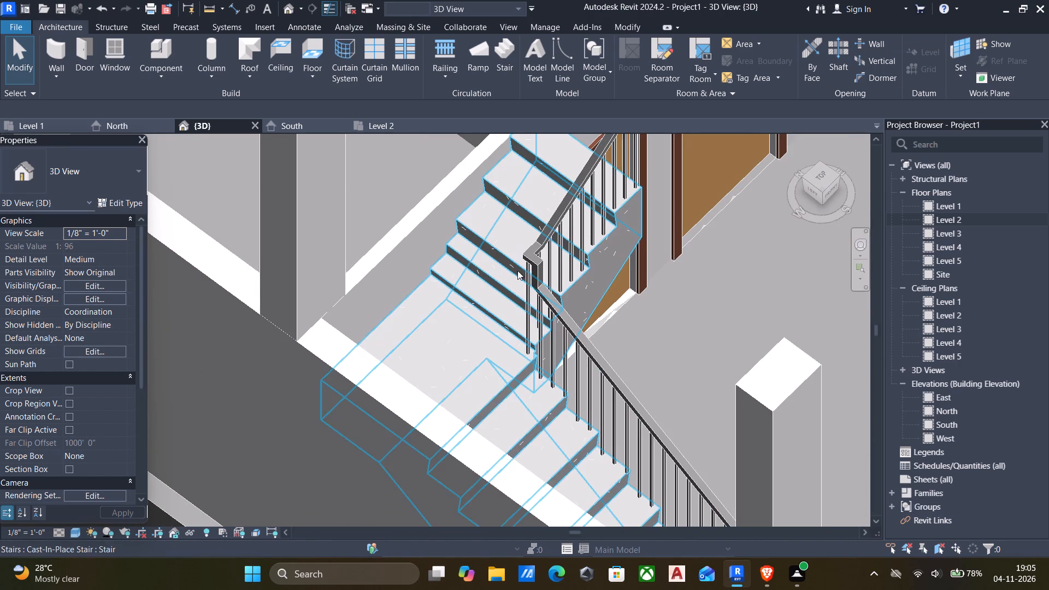
scroll(535, 318, "down", 5)
Examine the main staircase's flights, first steps and underside in 3D from several sides of the villa.
middle_click_drag(535, 320, 463, 309)
middle_click_drag(514, 304, 420, 343)
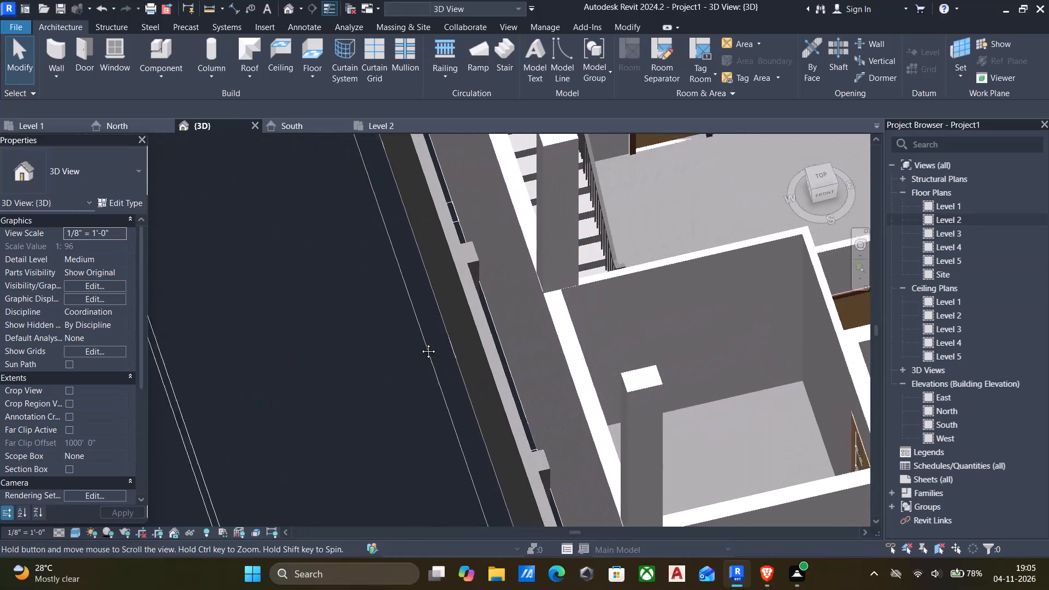
middle_click_drag(420, 343, 392, 349)
scroll(487, 324, "down", 5)
middle_click_drag(545, 311, 407, 310, "shift")
scroll(550, 308, "down", 4)
middle_click_drag(550, 309, 539, 313)
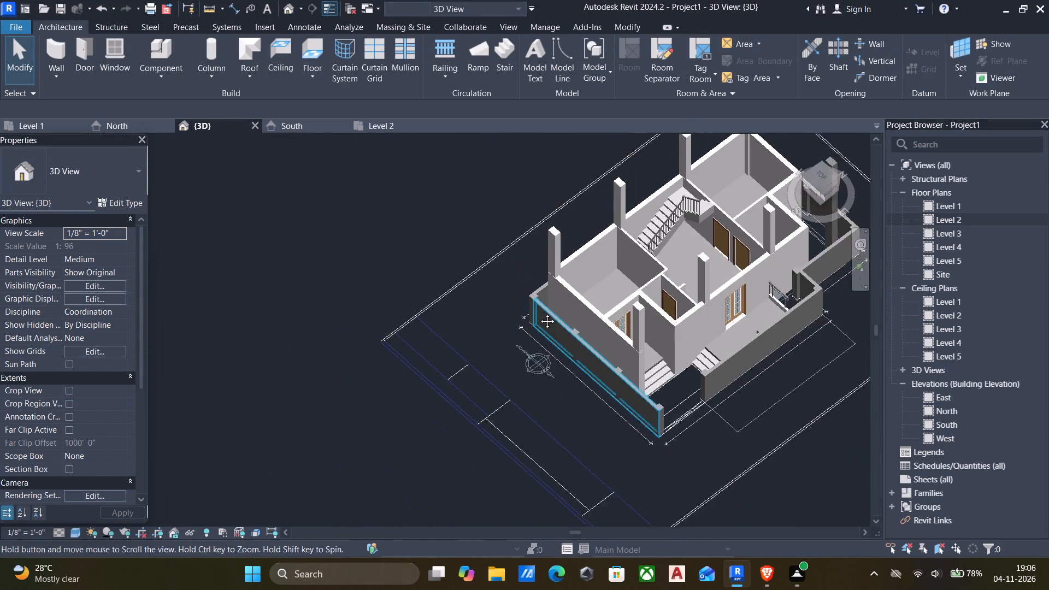
middle_click_drag(539, 313, 437, 354)
middle_click_drag(539, 308, 404, 333, "shift")
scroll(605, 350, "up", 7)
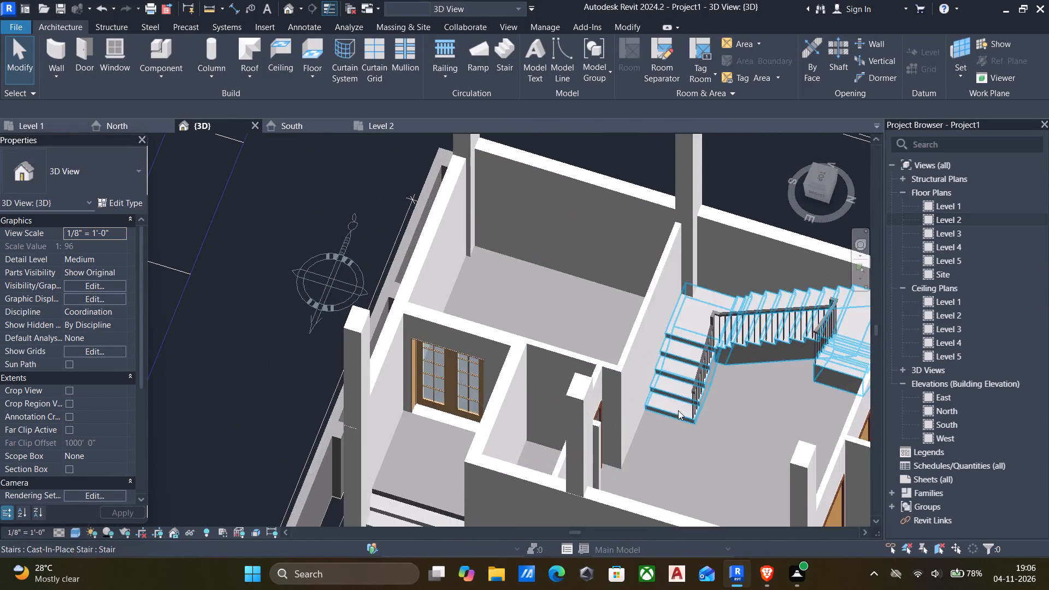
scroll(679, 411, "up", 6)
scroll(667, 366, "down", 5)
middle_click_drag(667, 359, 670, 272, "shift")
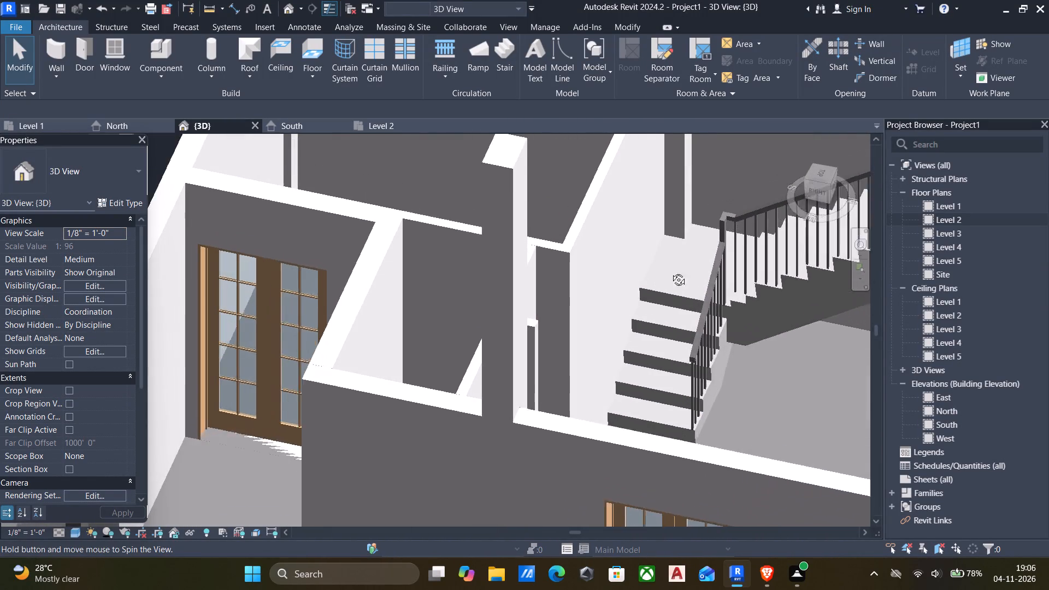
middle_click_drag(670, 272, 711, 209, "shift")
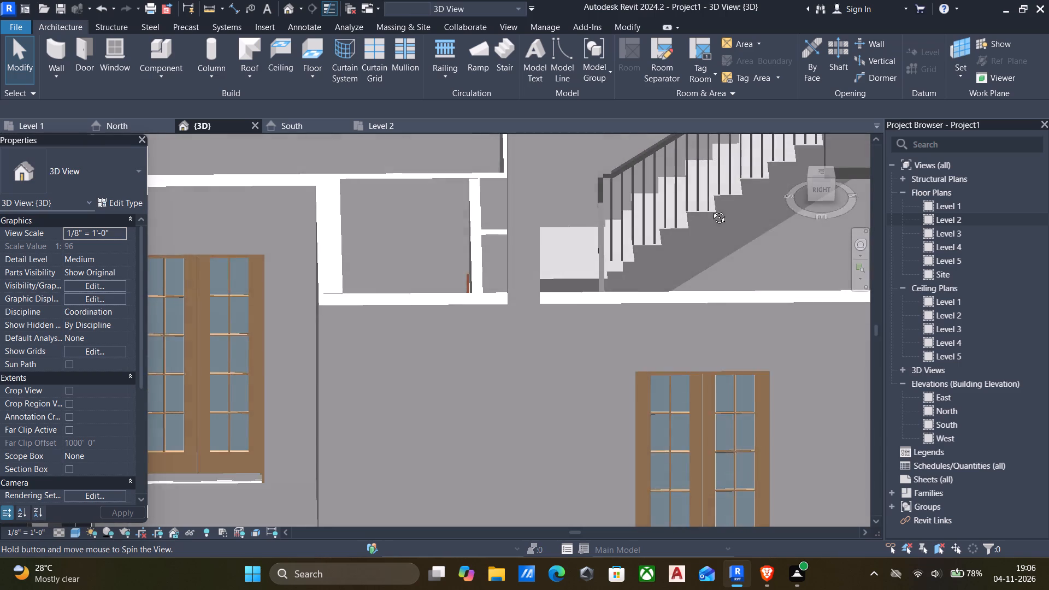
middle_click_drag(711, 209, 704, 209, "shift")
scroll(697, 209, "up", 1)
scroll(692, 210, "down", 5)
middle_click_drag(688, 222, 757, 205)
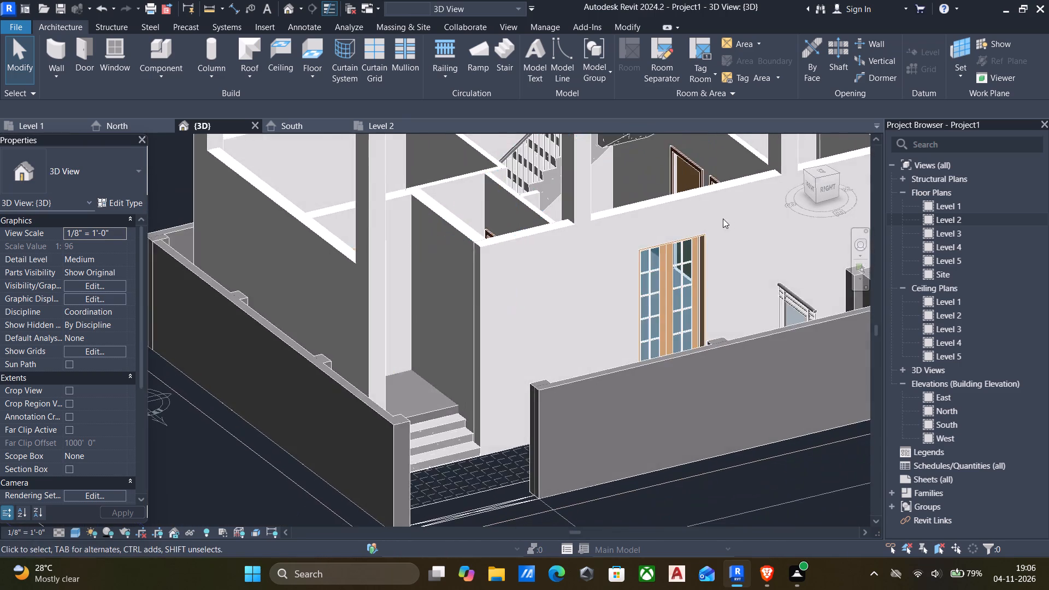
scroll(720, 220, "down", 3)
middle_click_drag(714, 231, 763, 337)
middle_click_drag(708, 265, 763, 297, "shift")
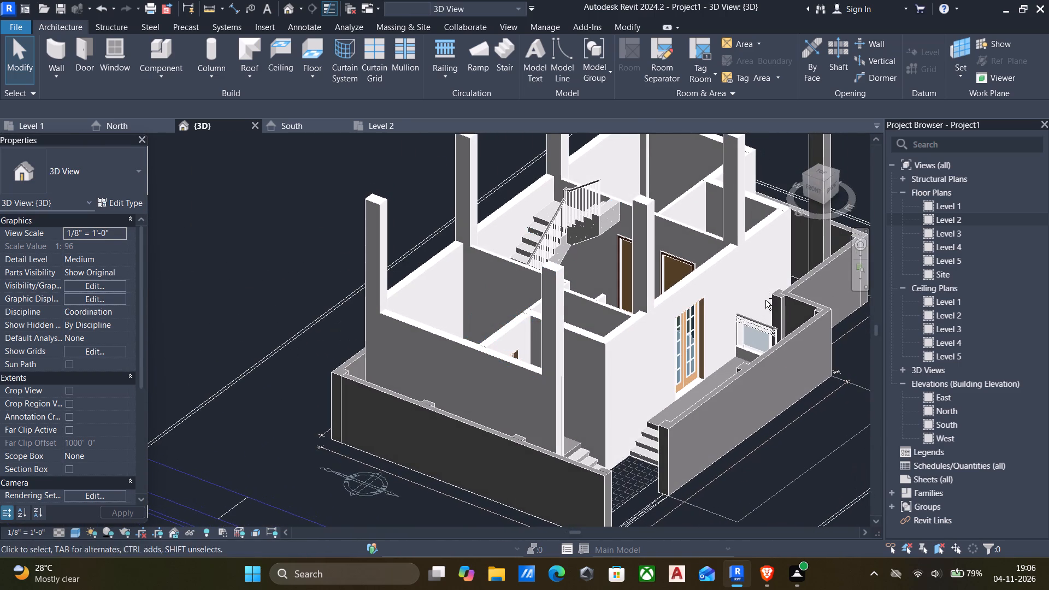
In the Level 1 plan, delete the landing-edge riser of the UP flight from the main staircase's run sketch, finishing the sketch and stair edits.
double_click(924, 206)
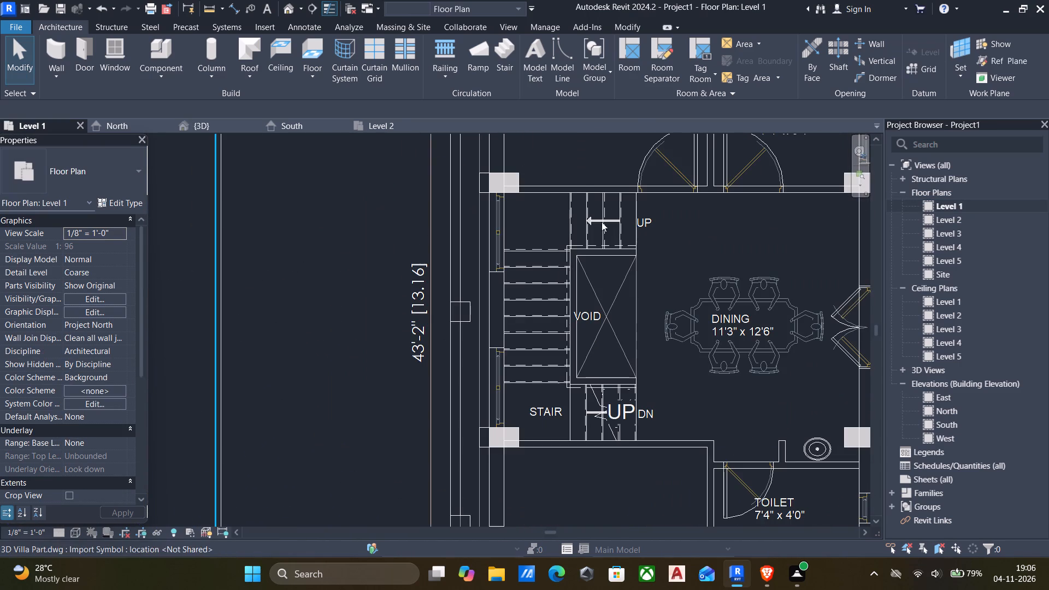
scroll(596, 220, "up", 4)
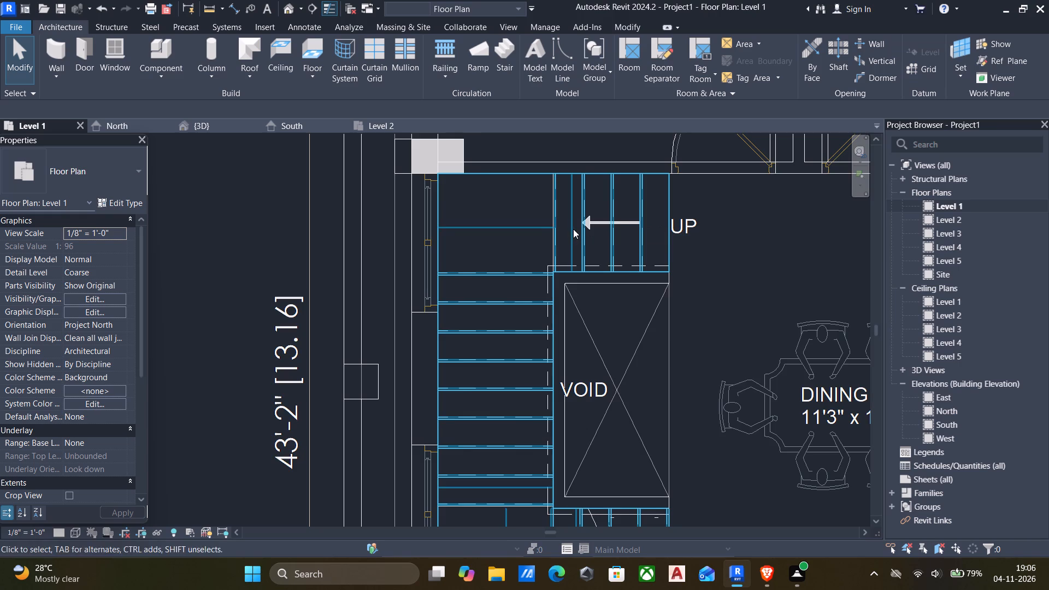
scroll(573, 223, "up", 8)
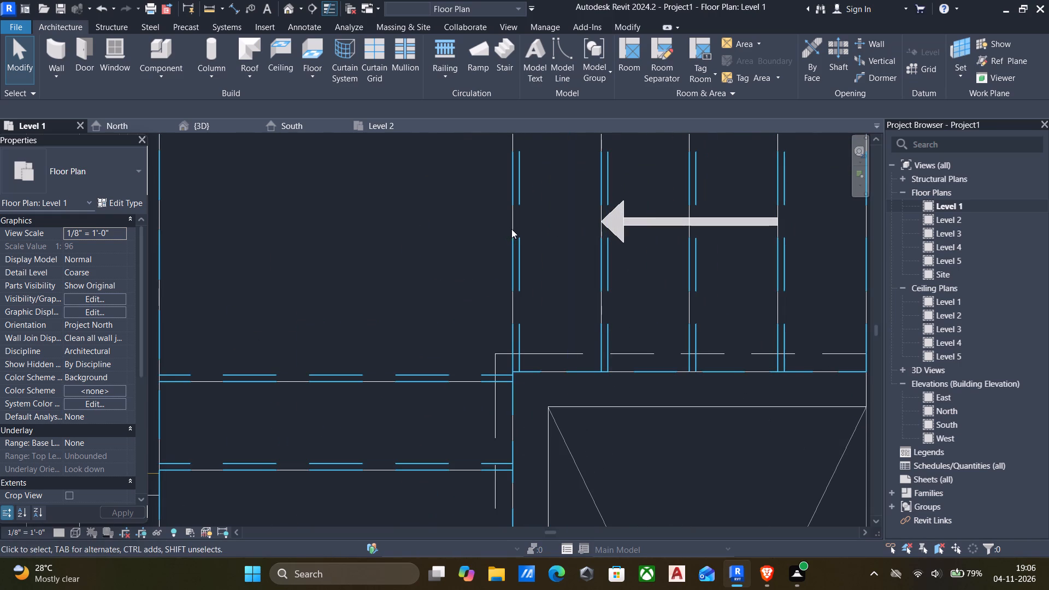
left_click(520, 241)
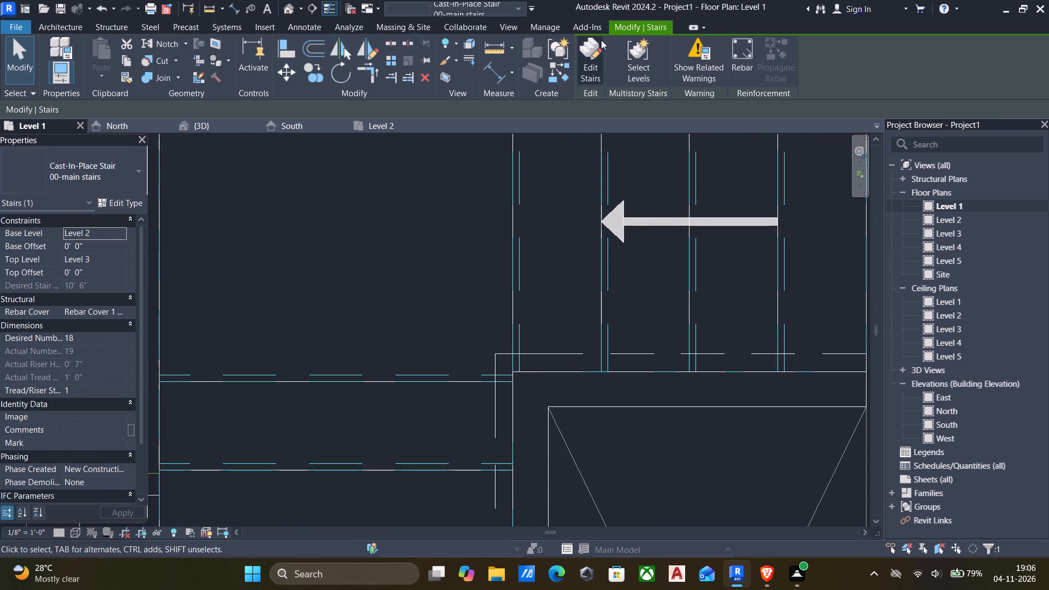
left_click(586, 54)
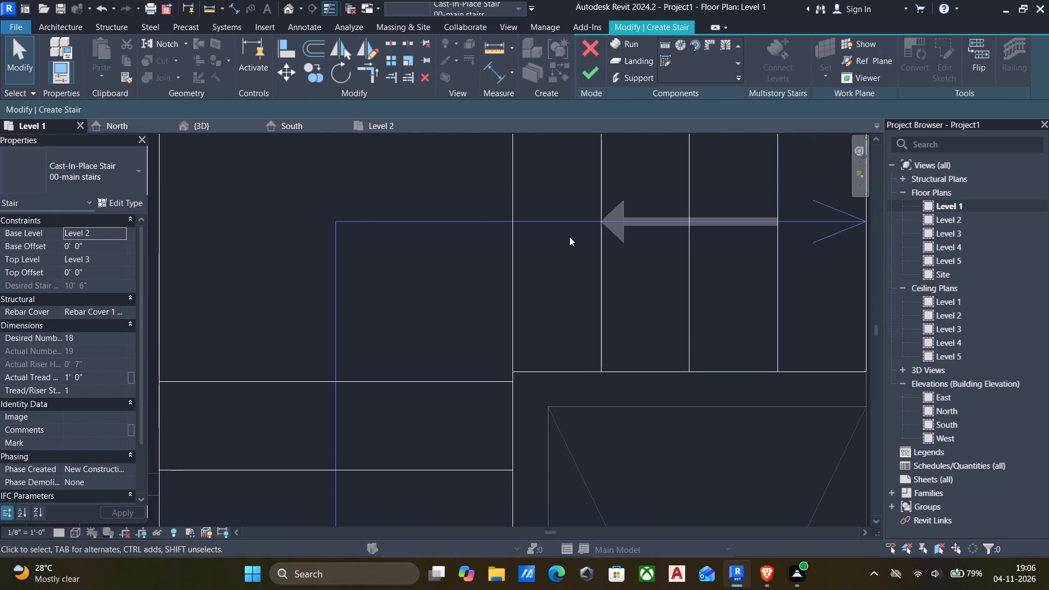
scroll(569, 237, "down", 7)
left_click(552, 240)
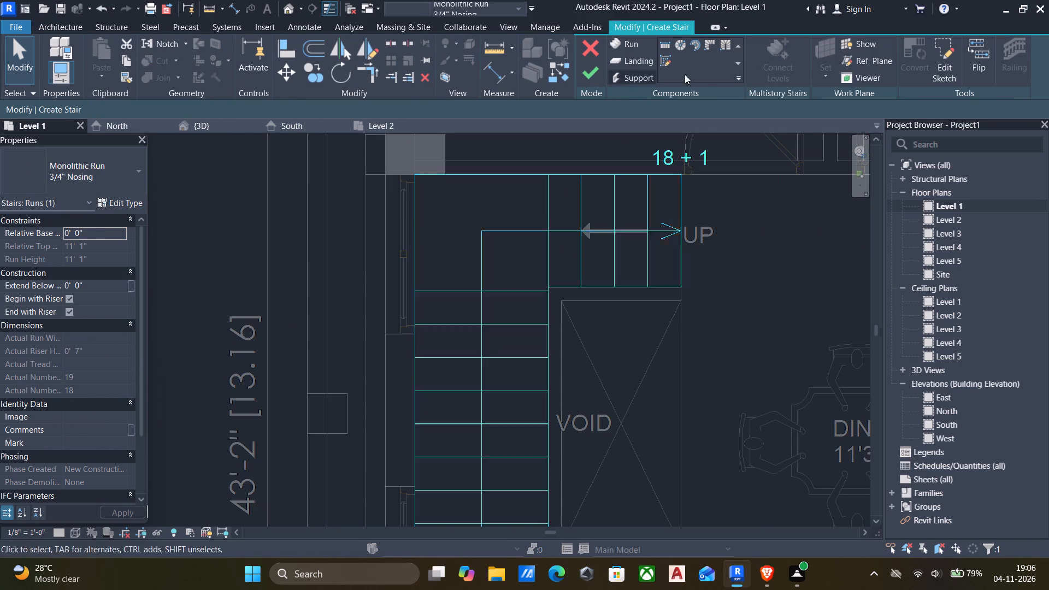
left_click(939, 52)
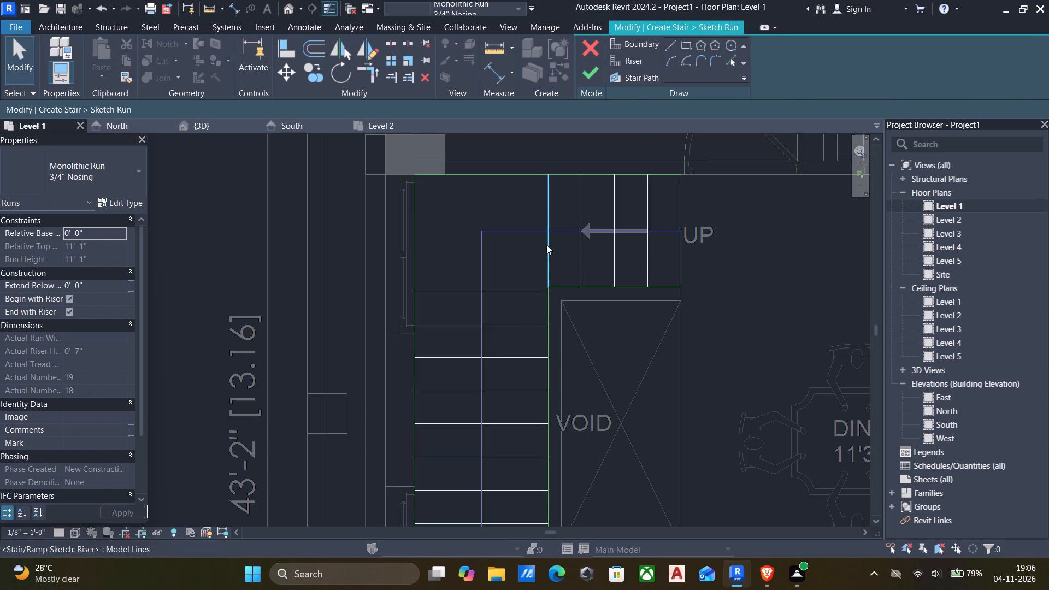
left_click(546, 245)
key("Delete")
scroll(547, 254, "up", 4)
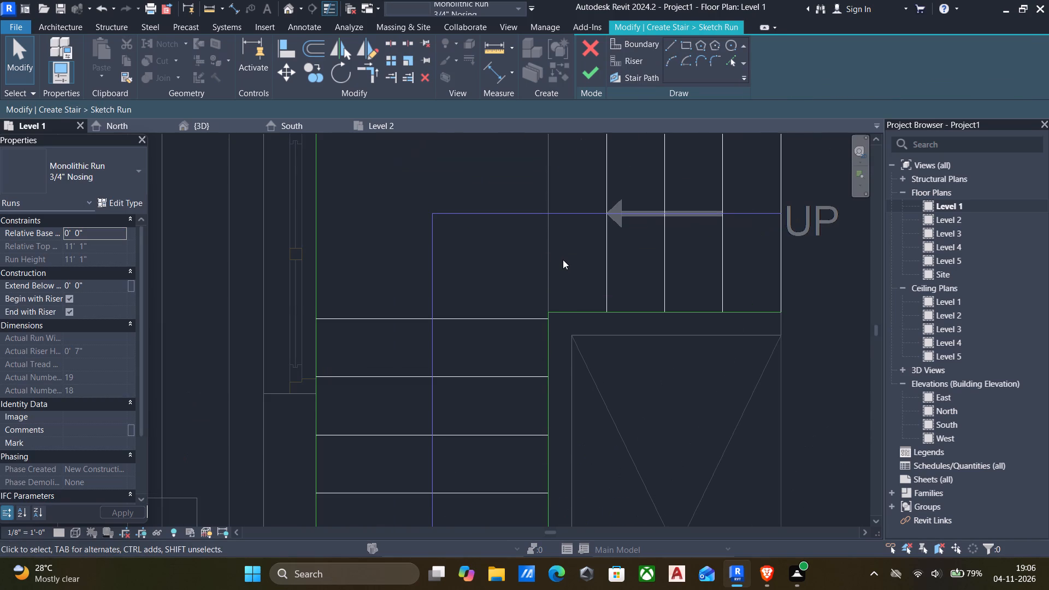
left_click(591, 78)
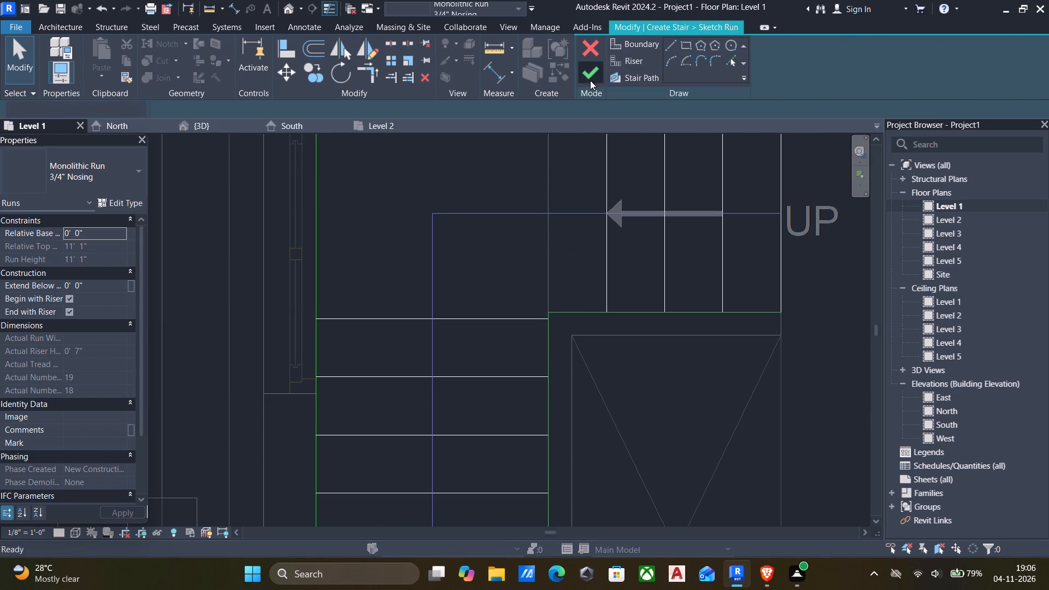
left_click(588, 76)
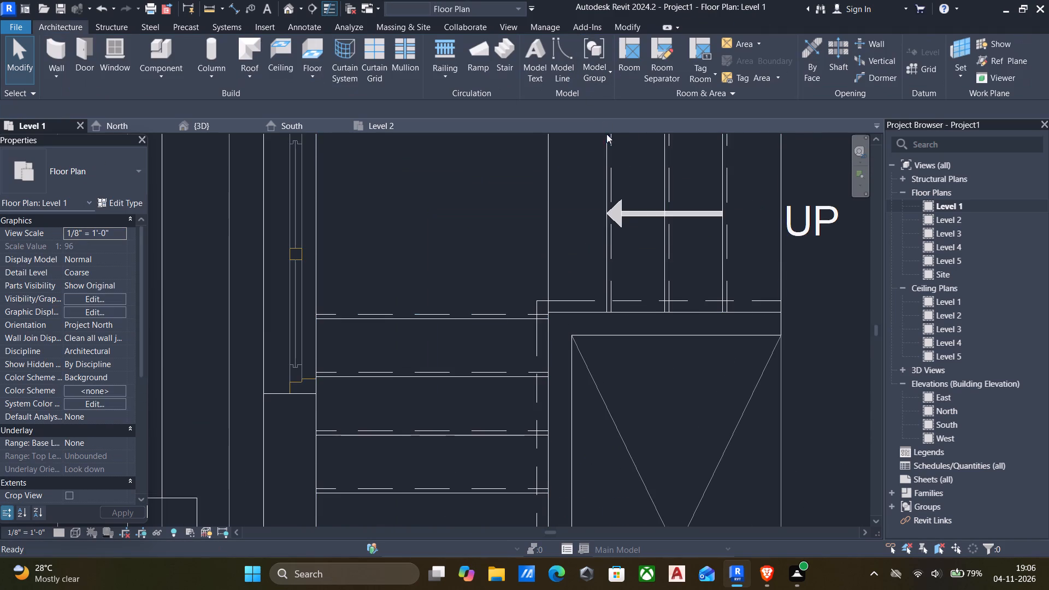
Examine the main staircase's upper flight and railing in 3D from the boundary-wall side beside the stair.
left_click(287, 9)
scroll(530, 187, "down", 5)
middle_click_drag(559, 212, 705, 227, "shift")
scroll(570, 218, "down", 1, "shift")
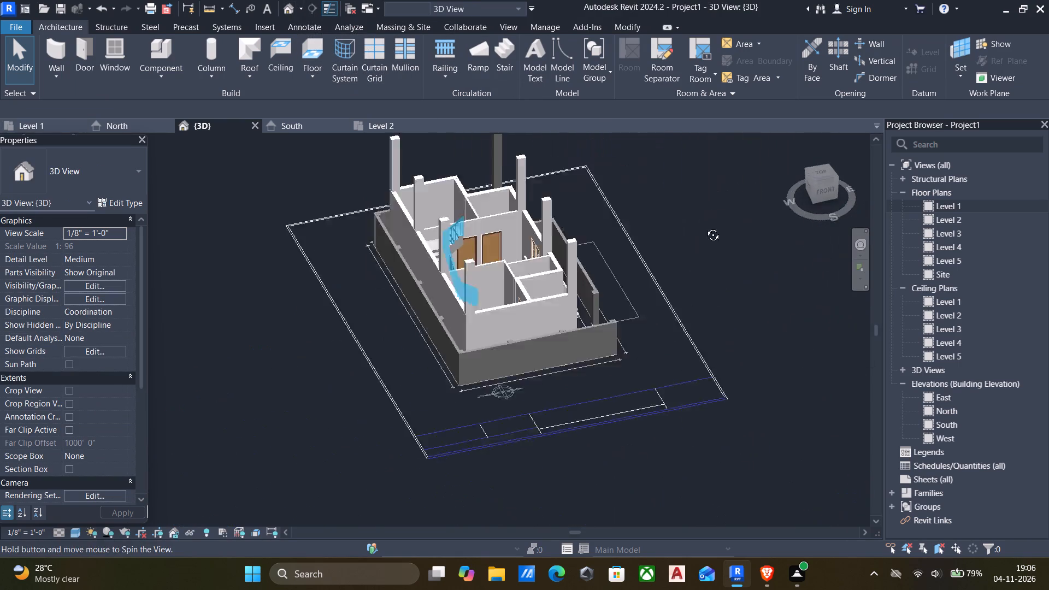
middle_click_drag(705, 227, 732, 227, "shift")
scroll(576, 235, "up", 7)
scroll(528, 255, "down", 7)
middle_click_drag(528, 257, 680, 274)
scroll(646, 287, "up", 7)
middle_click_drag(550, 290, 581, 286)
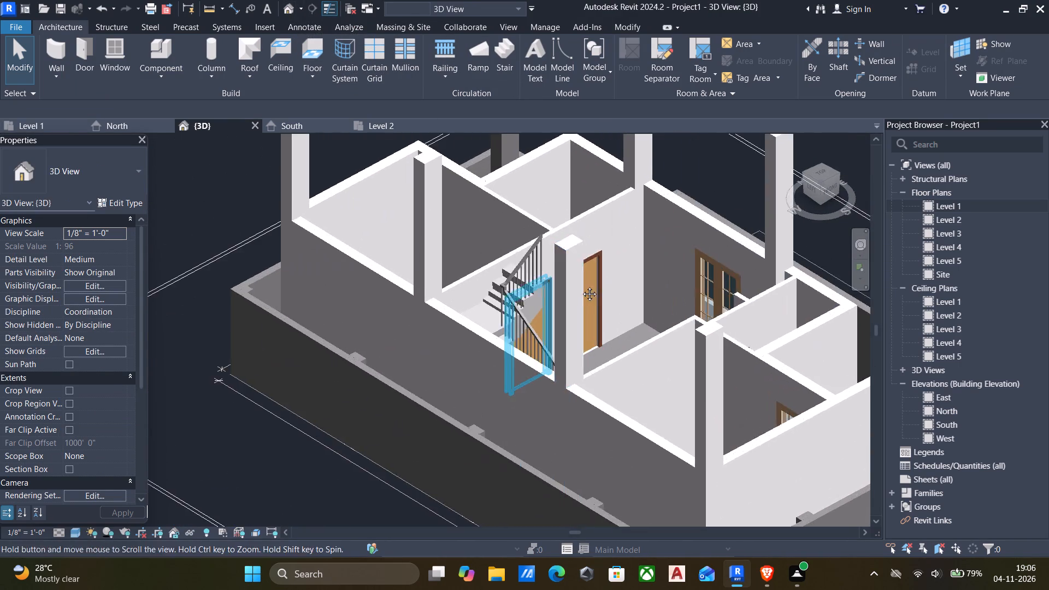
middle_click_drag(581, 286, 636, 279)
scroll(637, 279, "up", 6)
middle_click_drag(576, 272, 643, 263)
scroll(640, 263, "down", 6)
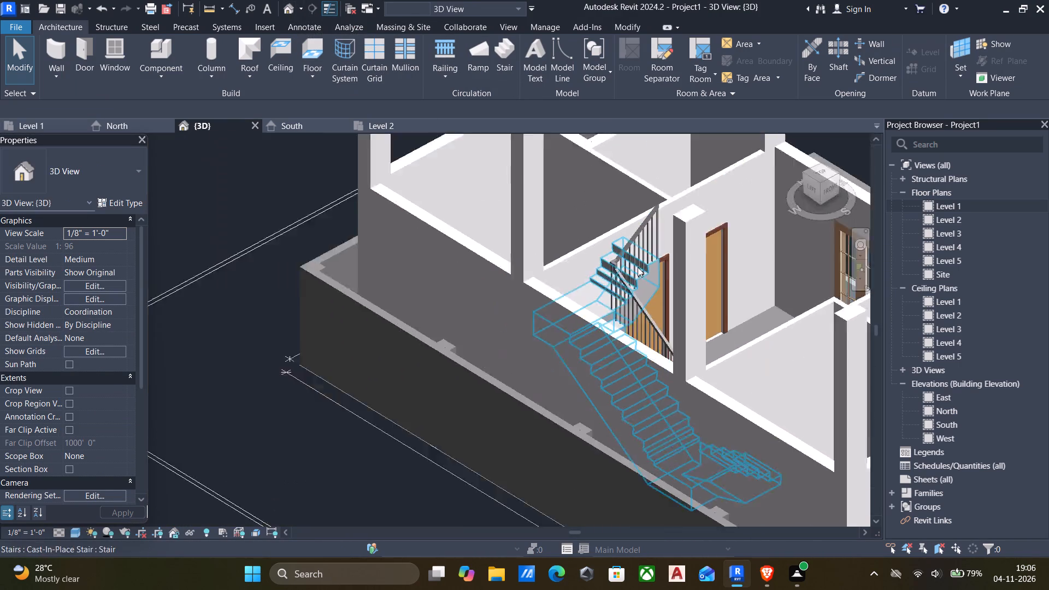
Examine the main staircase in 3D from the opposite side of the villa, including both short flights and the long flight between them.
scroll(638, 267, "down", 1)
middle_click_drag(639, 270, 520, 297, "shift")
scroll(611, 274, "down", 4)
middle_click_drag(618, 284, 485, 312)
scroll(588, 311, "down", 1)
middle_click_drag(584, 313, 448, 322)
middle_click_drag(672, 288, 561, 328, "shift")
scroll(747, 337, "up", 7)
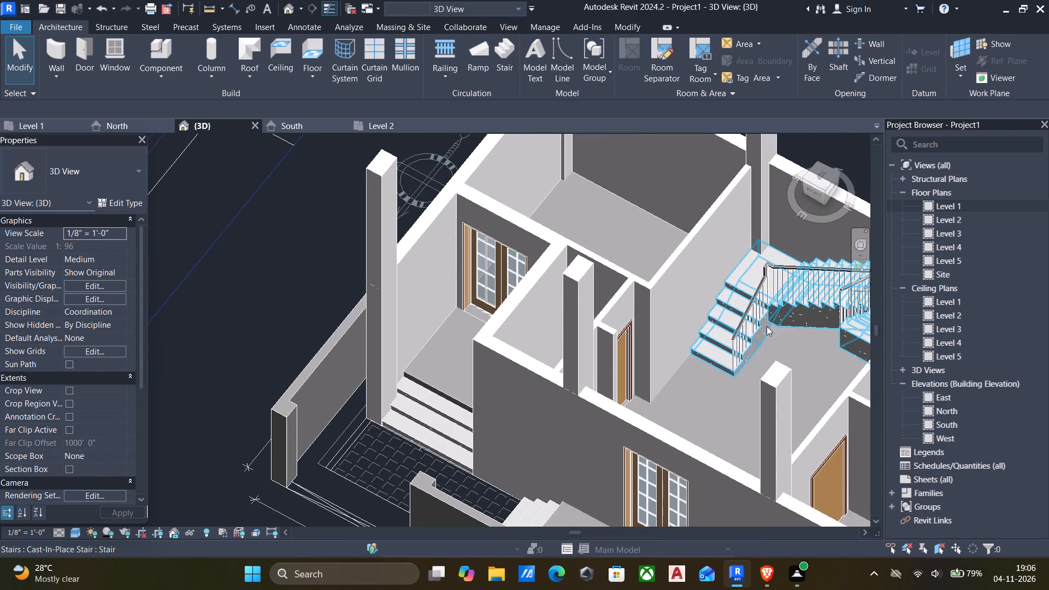
scroll(765, 323, "down", 1)
middle_click_drag(750, 331, 590, 367)
scroll(653, 371, "down", 6)
middle_click_drag(653, 372, 765, 383)
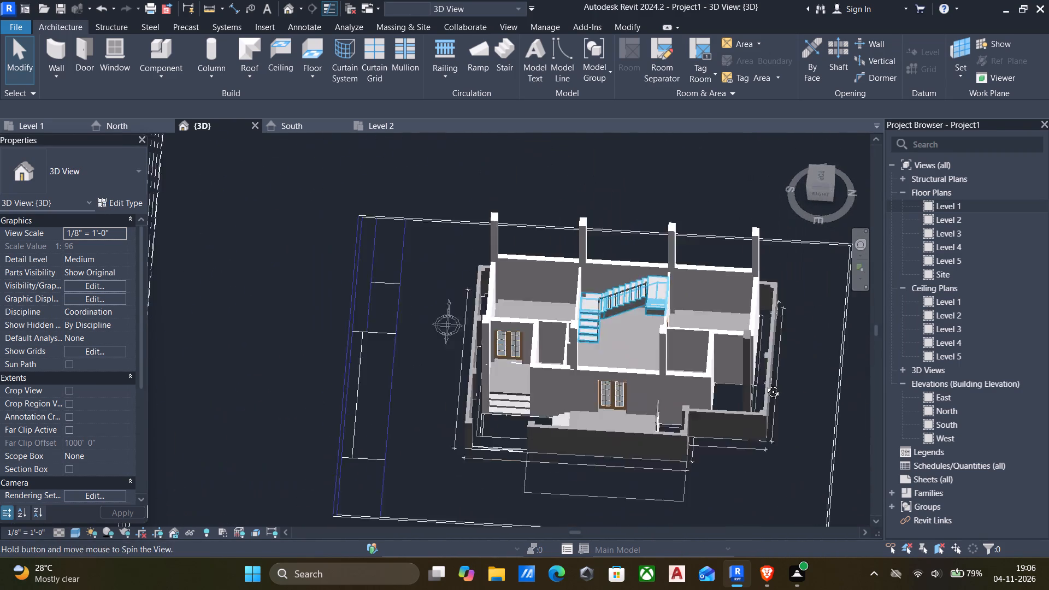
middle_click_drag(765, 383, 880, 389)
scroll(455, 286, "up", 5)
scroll(447, 288, "down", 5)
Examine the main staircase's landing, the risers leading off it and the railing corner up close in 3D.
middle_click_drag(447, 292, 594, 305, "shift")
middle_click_drag(447, 316, 655, 302)
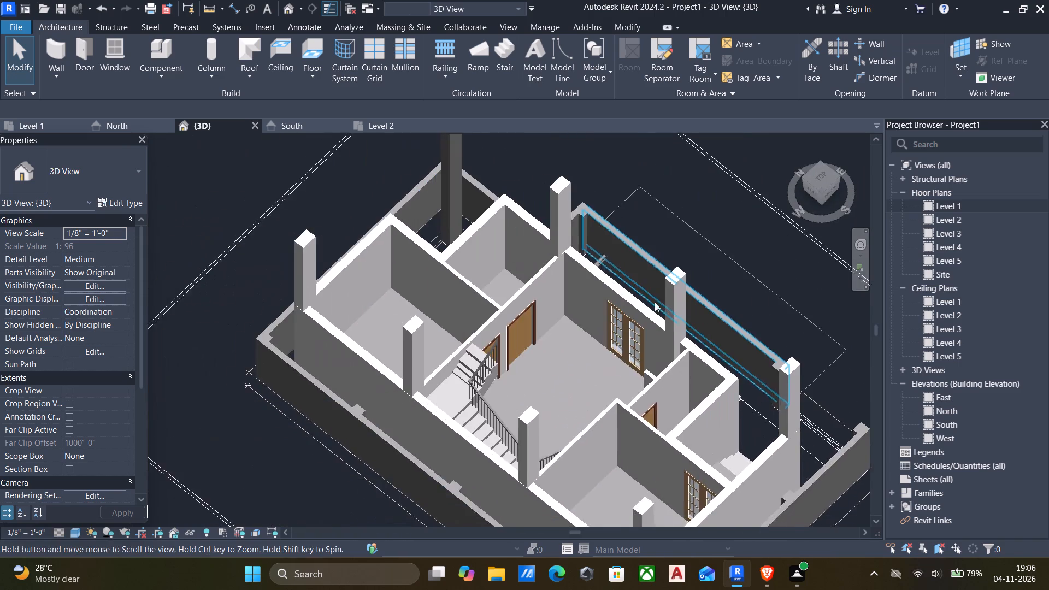
middle_click_drag(655, 302, 654, 302)
middle_click_drag(556, 365, 611, 329)
scroll(529, 330, "up", 9)
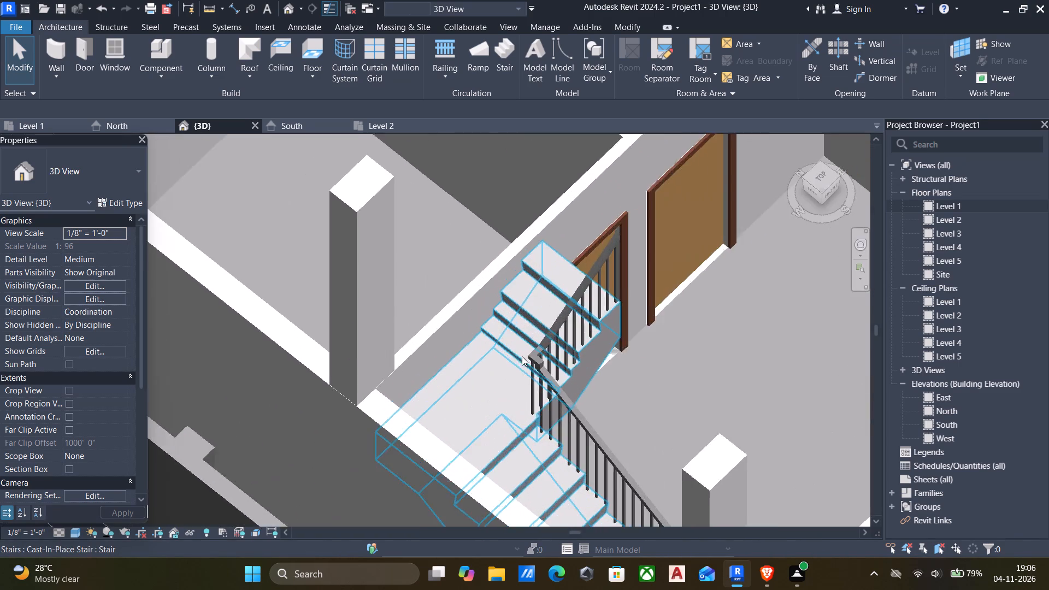
scroll(509, 338, "up", 7)
scroll(493, 359, "down", 5)
middle_click_drag(508, 351, 531, 317)
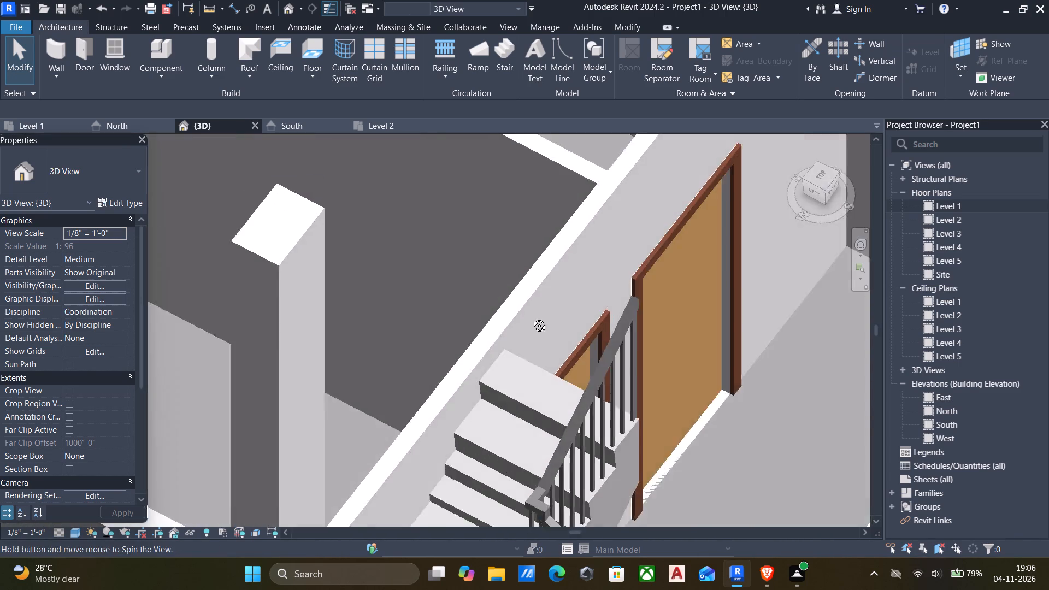
middle_click_drag(531, 317, 533, 310)
middle_click_drag(531, 371, 576, 287)
middle_click_drag(547, 386, 577, 295)
middle_click_drag(569, 372, 570, 309)
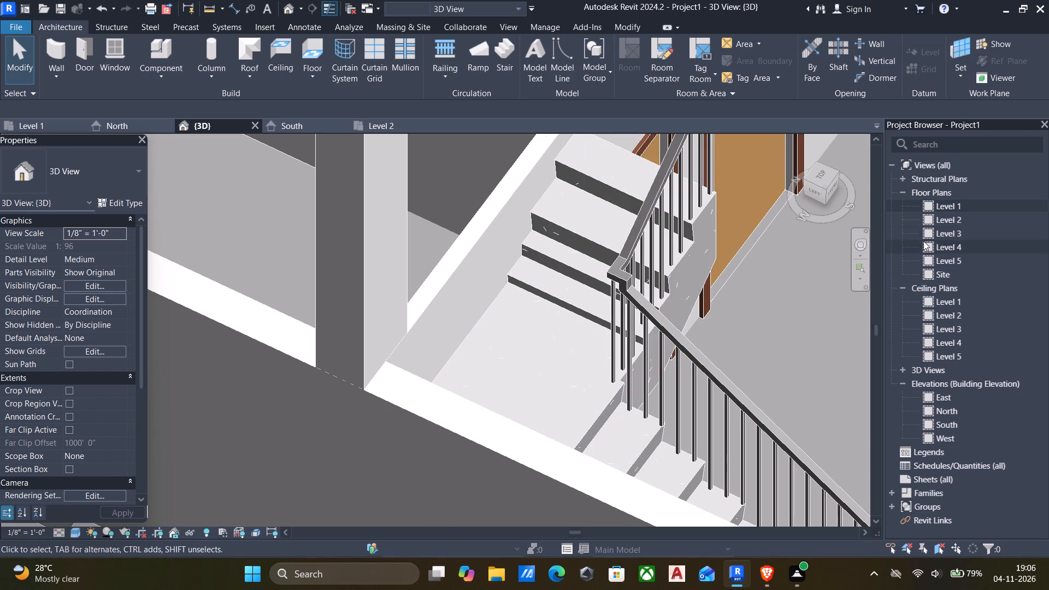
In the Level 2 plan, delete the two risers nearest the landing from the UP flight's run sketch, finishing the sketch and stair edits.
double_click(930, 220)
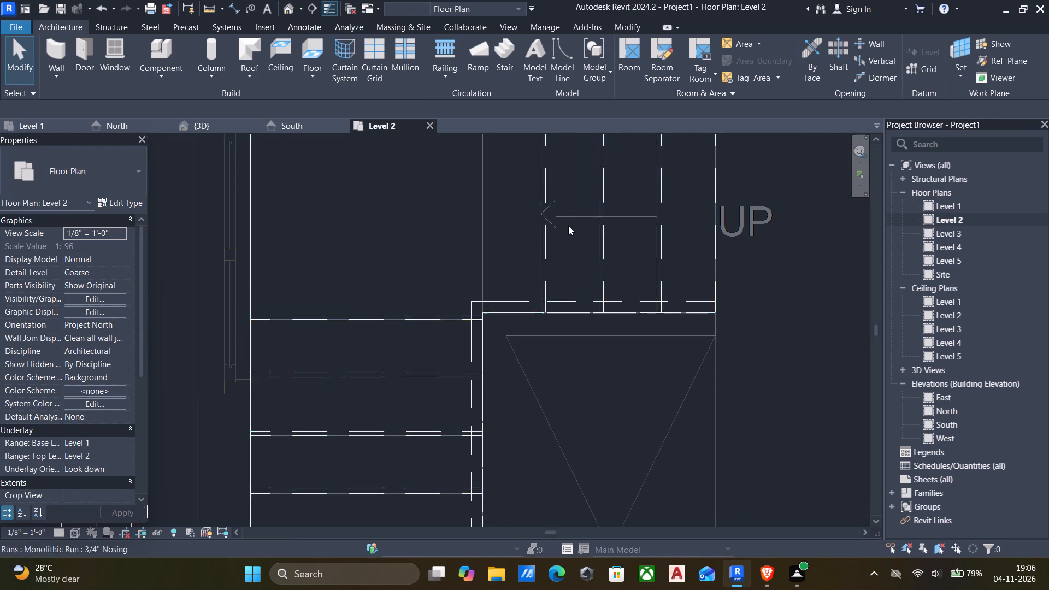
scroll(568, 226, "down", 6)
scroll(558, 220, "up", 4)
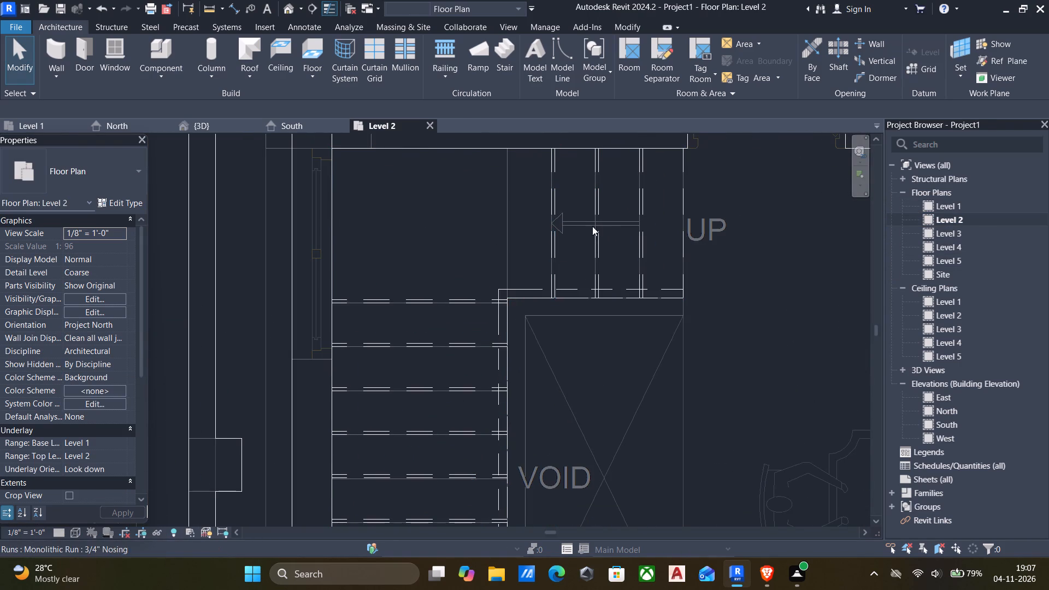
left_click(557, 244)
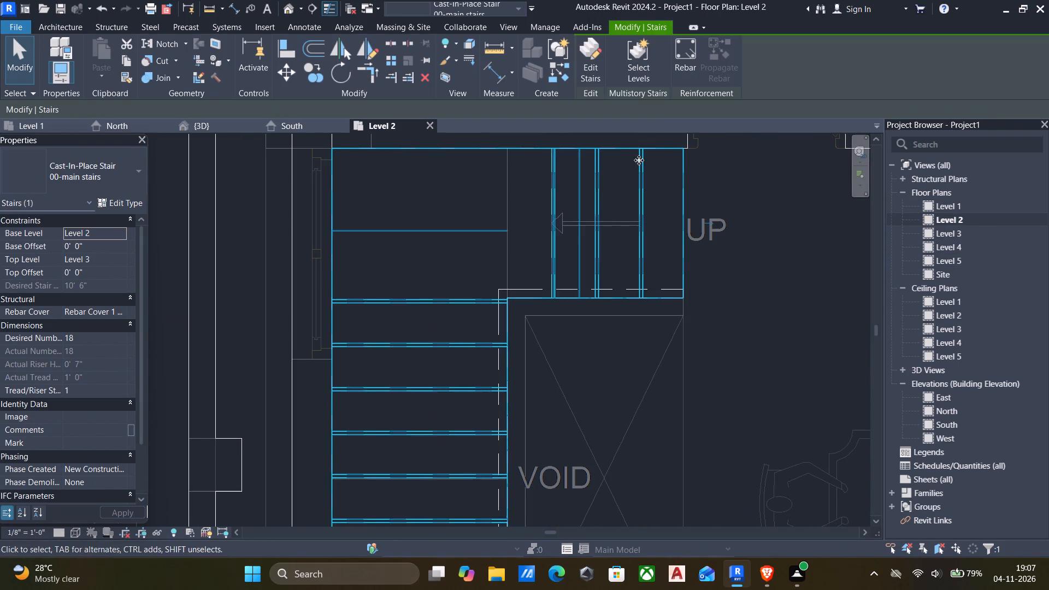
left_click(587, 72)
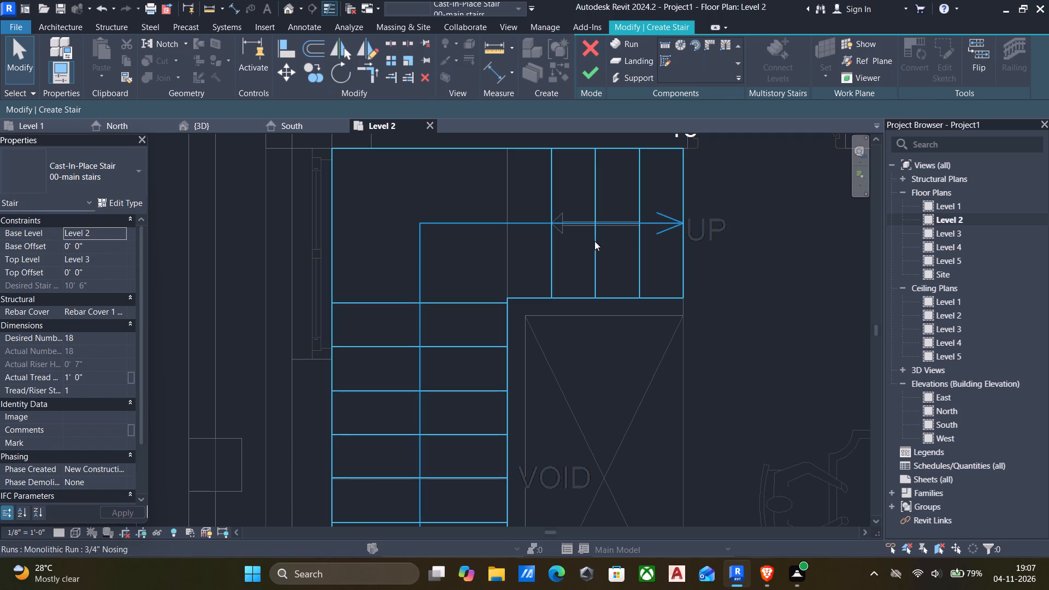
left_click(594, 241)
left_click(944, 50)
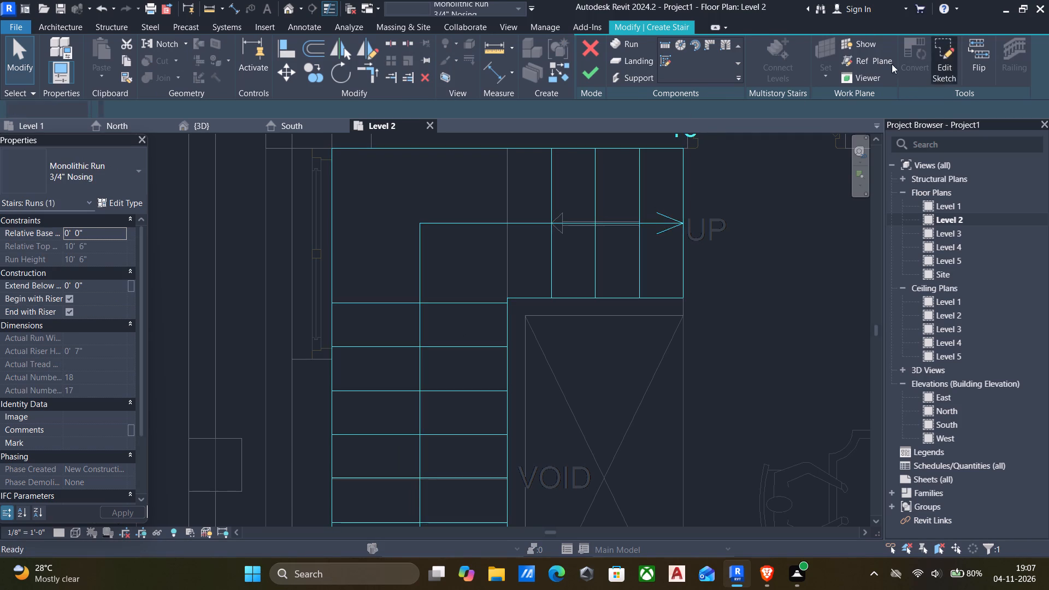
left_click(549, 195)
key("Delete")
left_click_drag(609, 204, 555, 198)
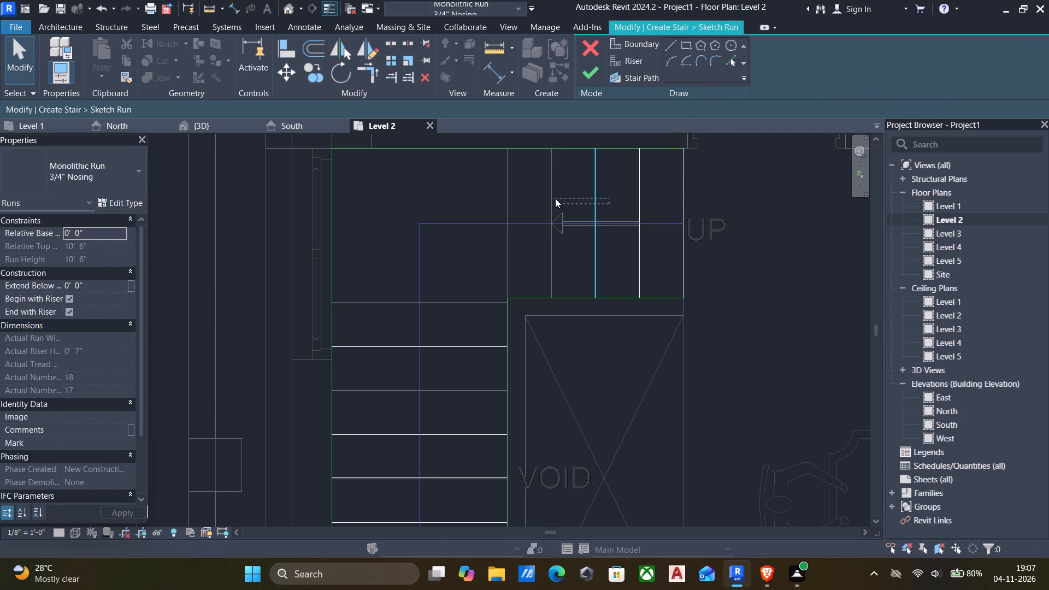
left_click_drag(555, 198, 555, 198)
key("Delete")
left_click(592, 75)
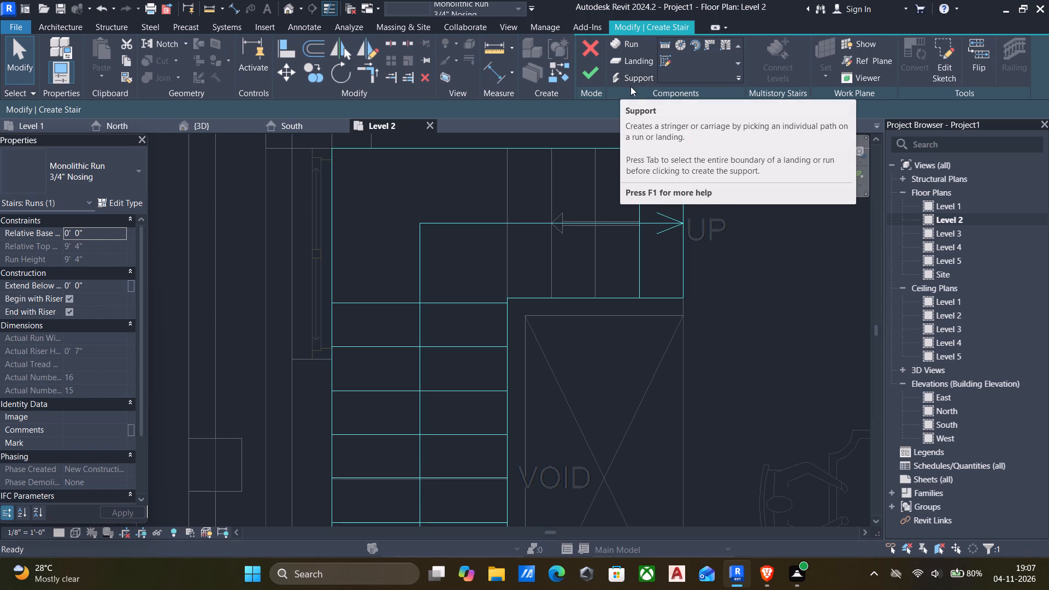
left_click(590, 69)
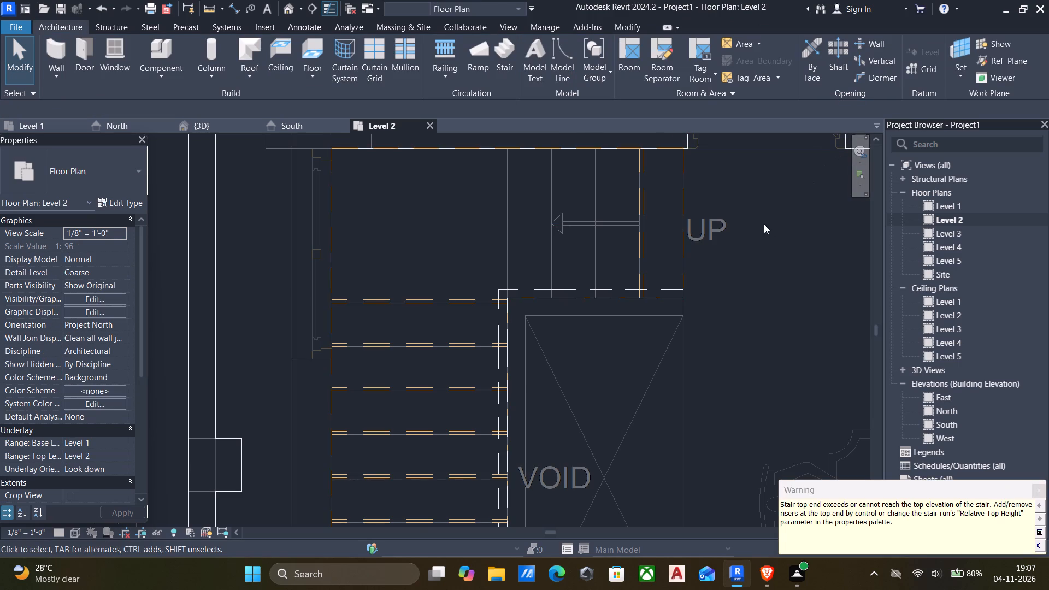
Examine the main staircase's enlarged landing, remaining upper steps and railing in 3D.
left_click(292, 11)
scroll(575, 201, "down", 6)
middle_click_drag(575, 203, 545, 210, "shift")
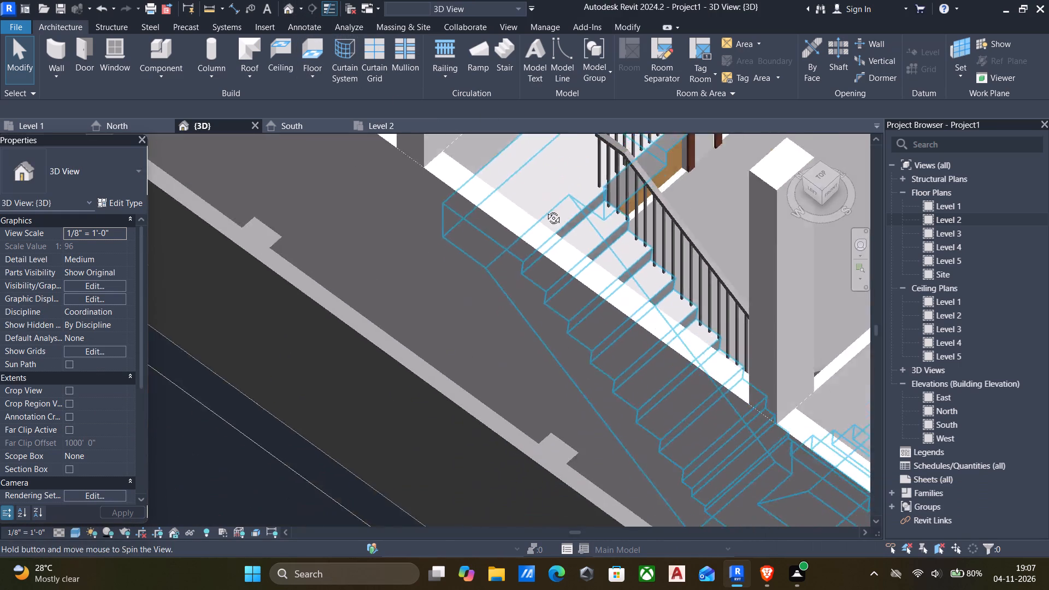
middle_click_drag(545, 210, 539, 208, "shift")
middle_click_drag(546, 209, 495, 358)
scroll(524, 299, "down", 3)
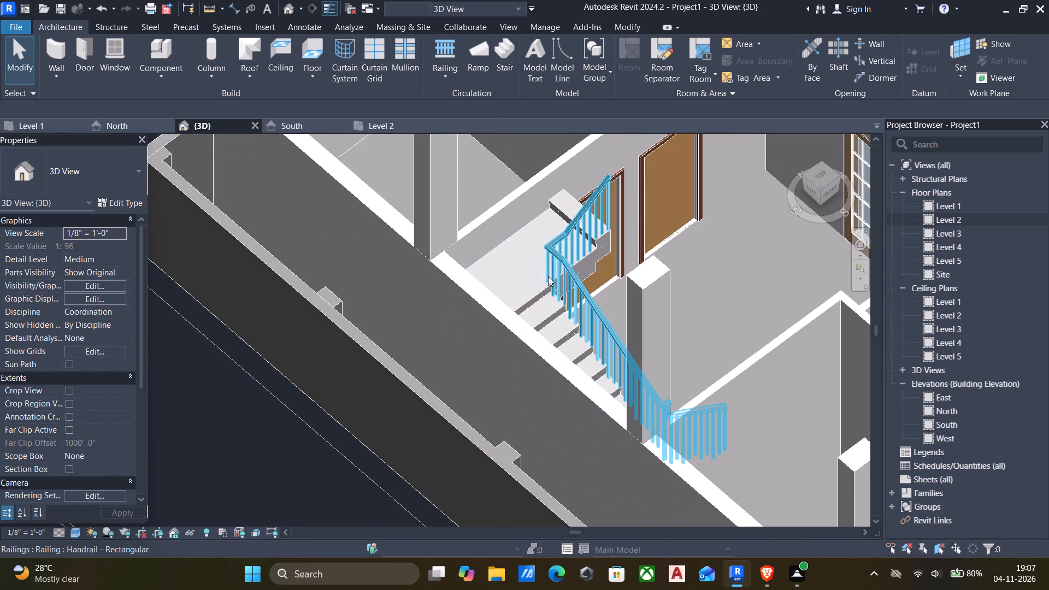
scroll(545, 276, "down", 1, "shift")
middle_click_drag(507, 252, 500, 248, "shift")
middle_click_drag(572, 267, 481, 370)
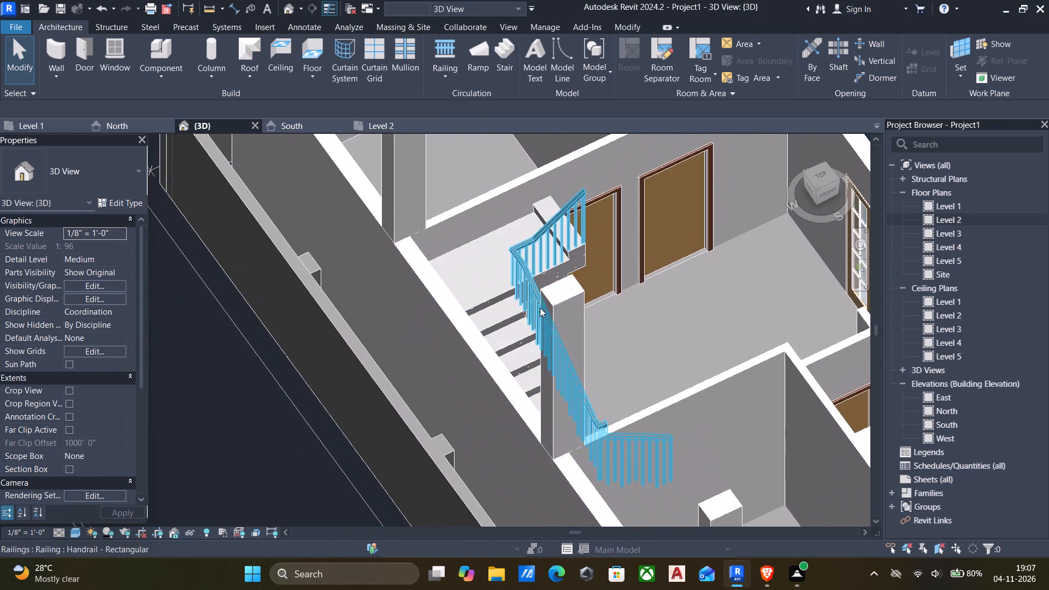
scroll(577, 287, "down", 2, "shift")
middle_click_drag(579, 286, 558, 228, "shift")
middle_click_drag(558, 232, 474, 320)
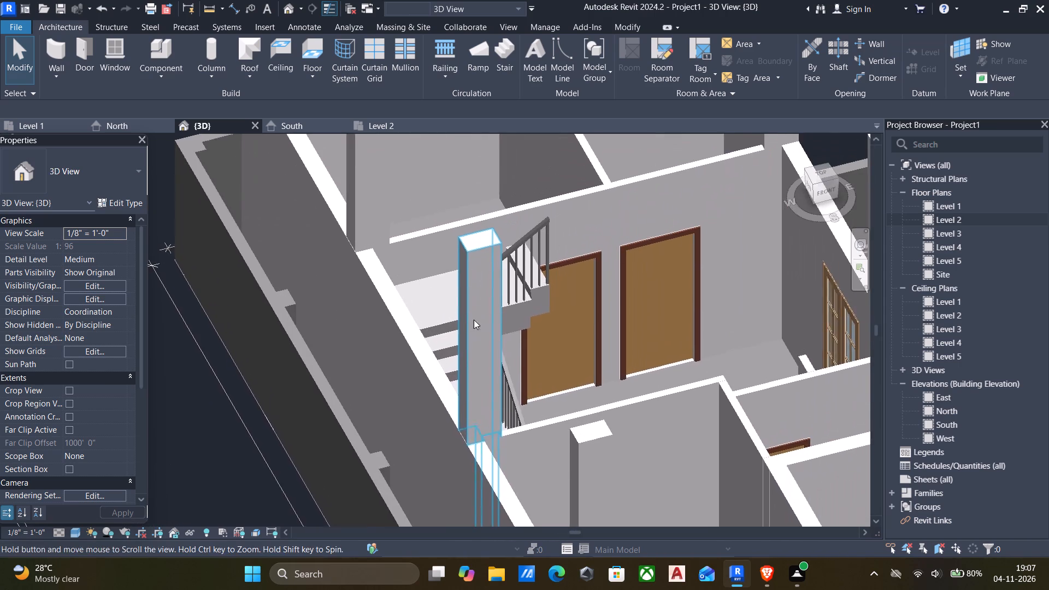
middle_click_drag(474, 320, 473, 320)
scroll(542, 303, "down", 2)
middle_click_drag(539, 306, 583, 357, "shift")
middle_click_drag(461, 349, 483, 327)
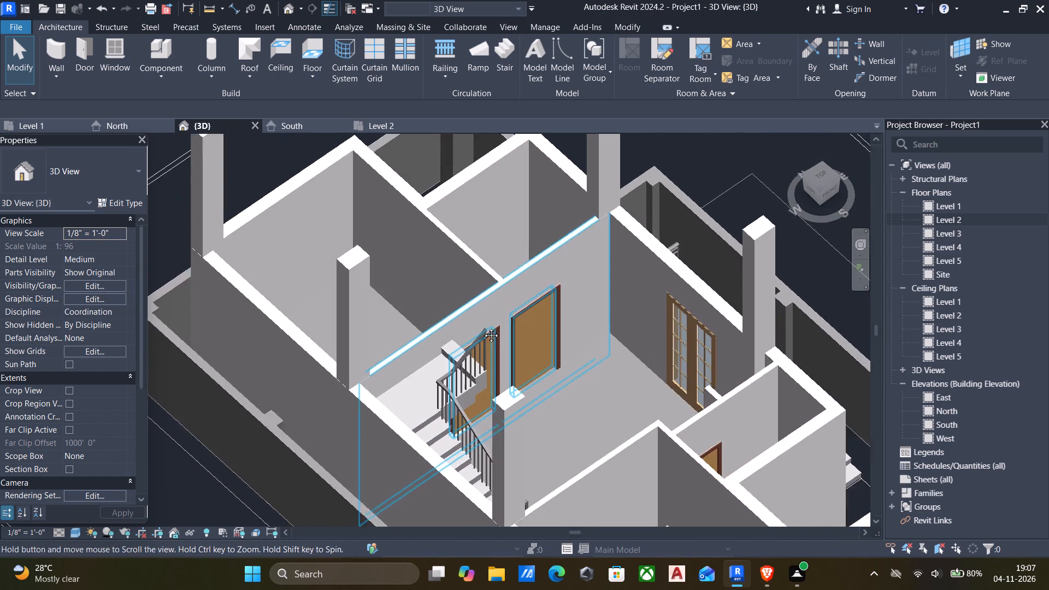
middle_click_drag(483, 327, 500, 306)
scroll(475, 330, "up", 4)
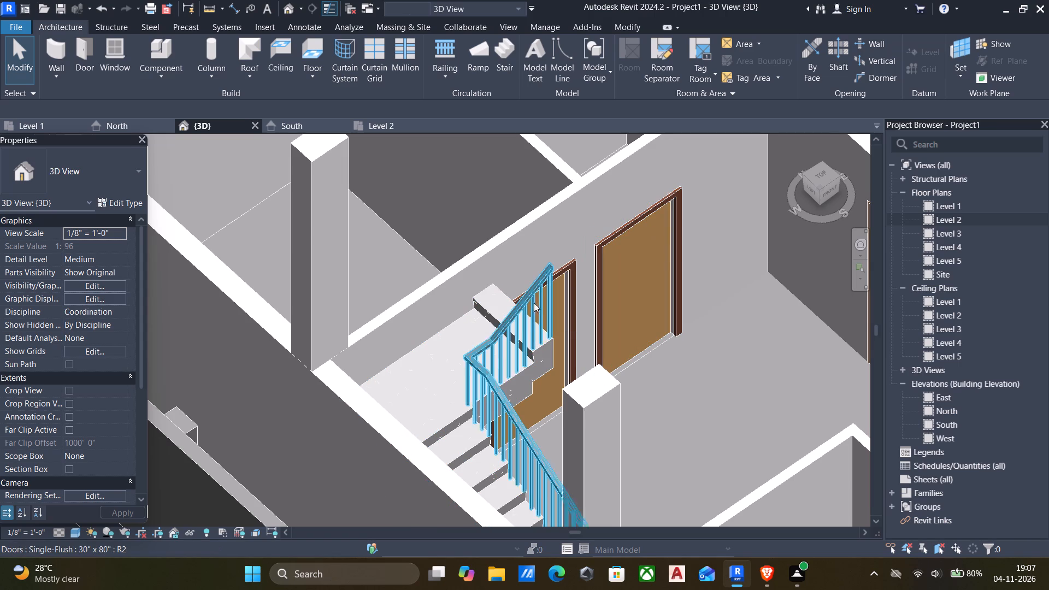
Open the Level 2 floor plan at the main staircase and the railing around the void.
double_click(926, 220)
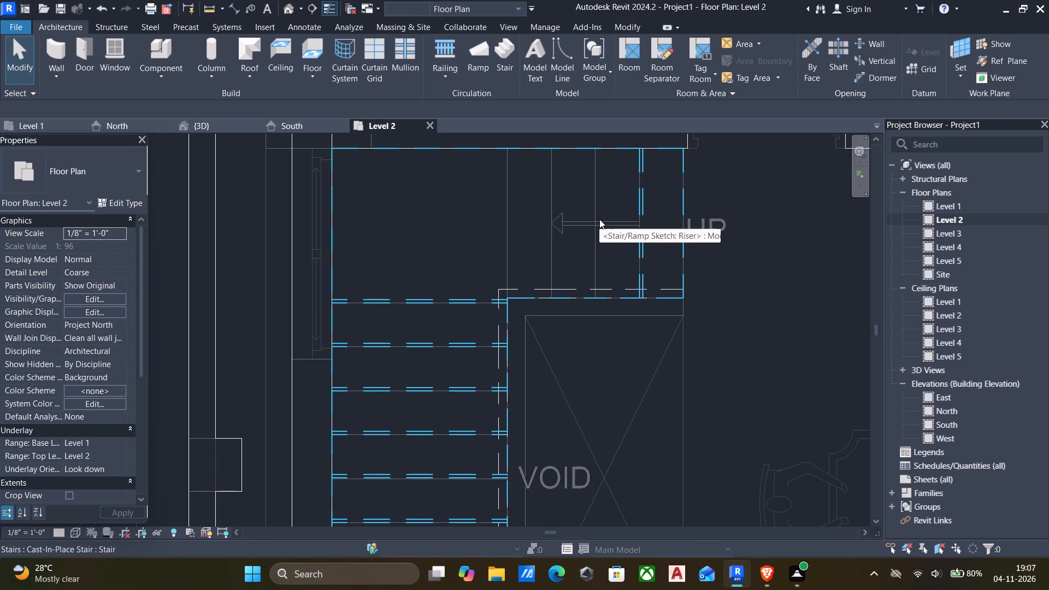
scroll(582, 277, "down", 1)
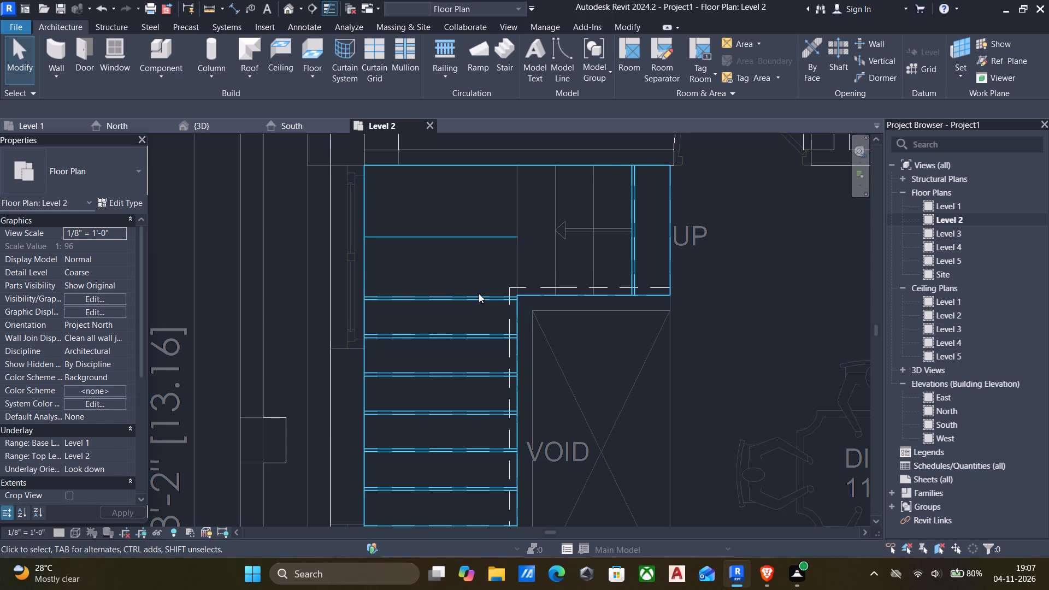
scroll(509, 354, "down", 7)
middle_click_drag(509, 356, 467, 289)
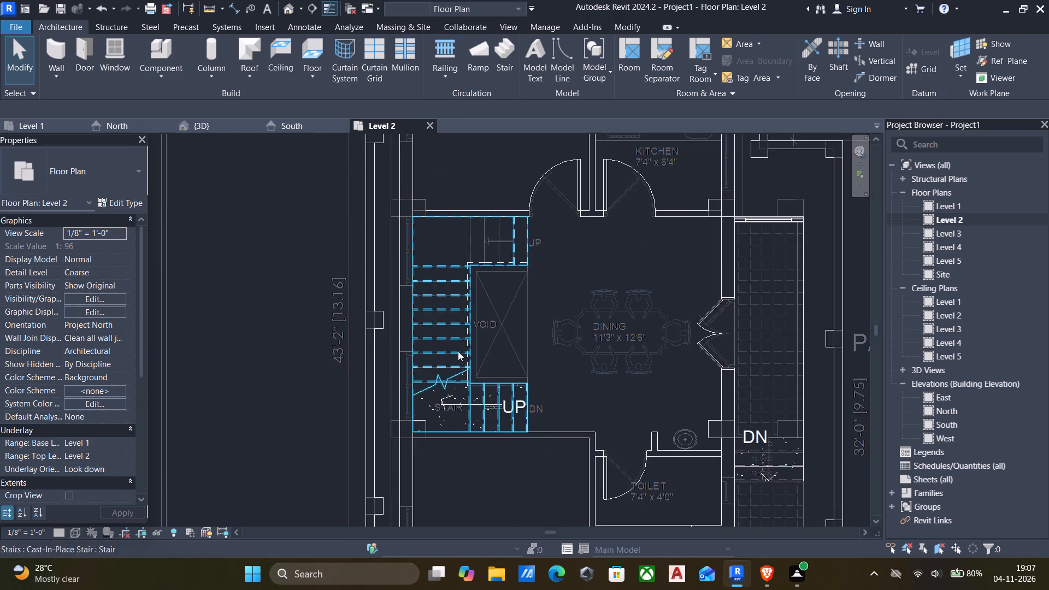
scroll(480, 385, "up", 8)
scroll(555, 383, "up", 5)
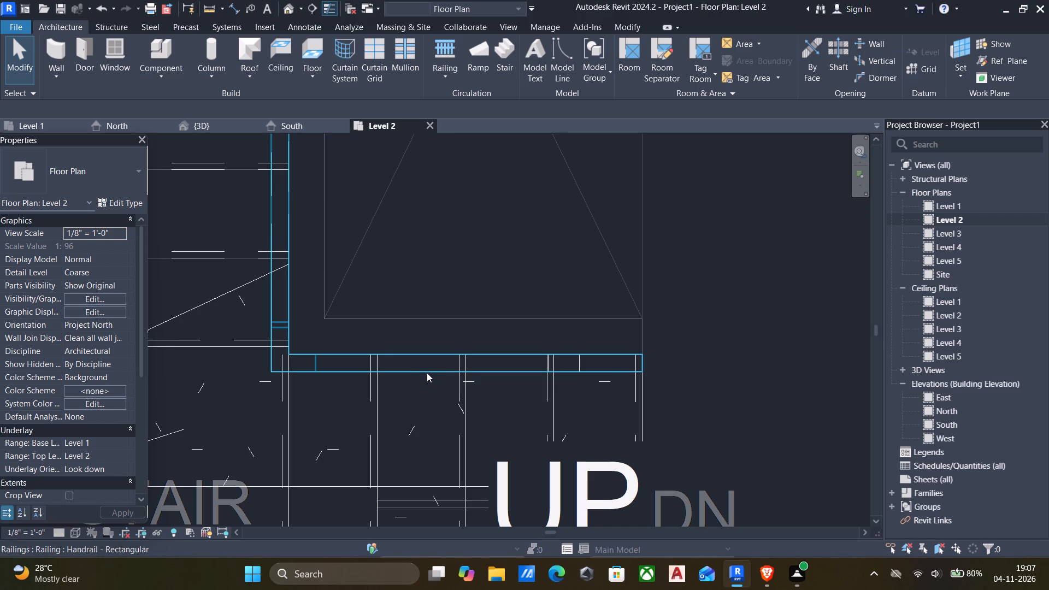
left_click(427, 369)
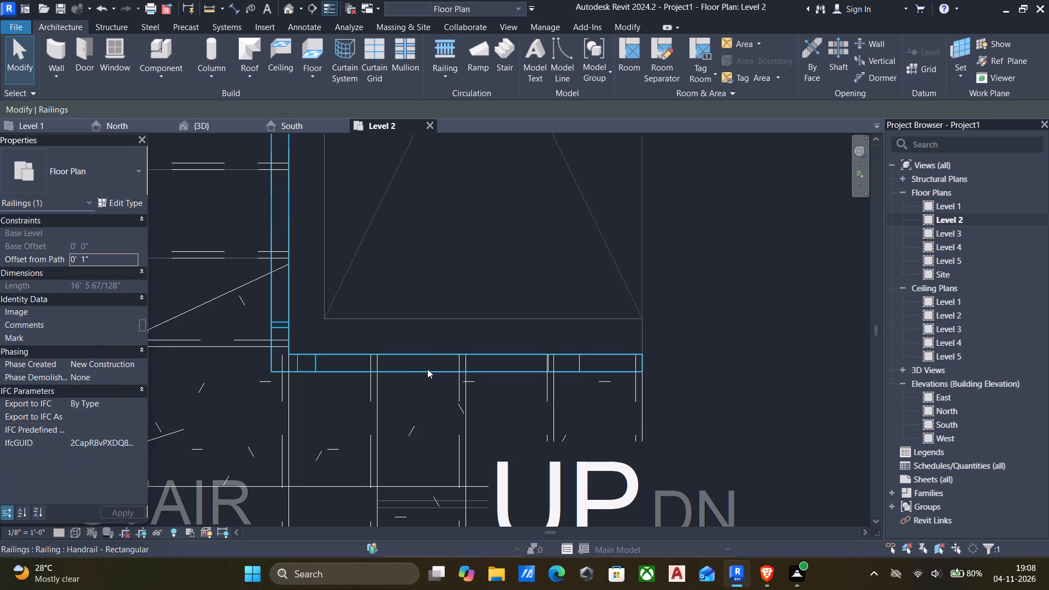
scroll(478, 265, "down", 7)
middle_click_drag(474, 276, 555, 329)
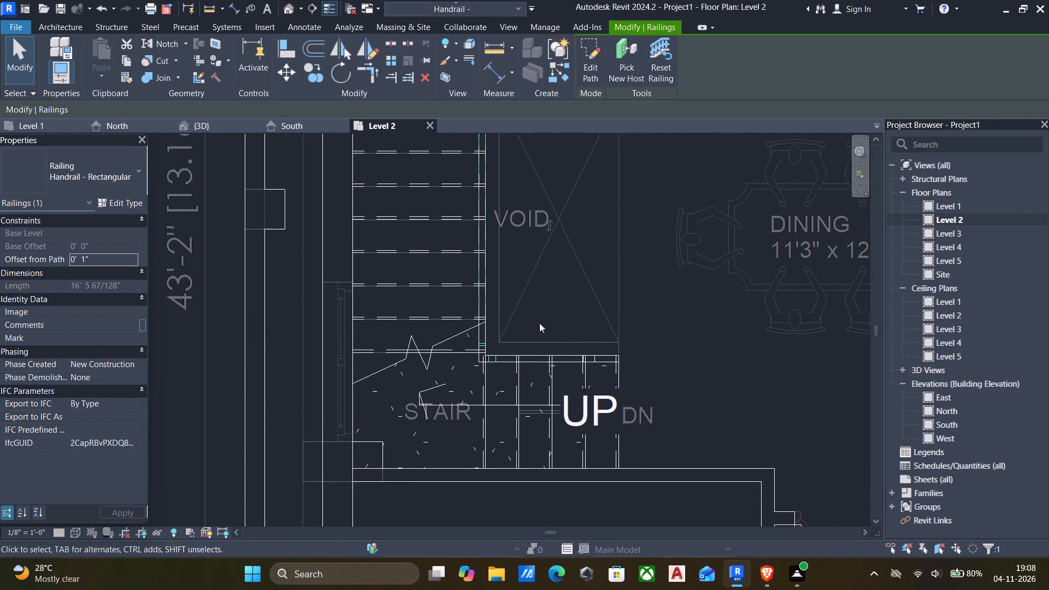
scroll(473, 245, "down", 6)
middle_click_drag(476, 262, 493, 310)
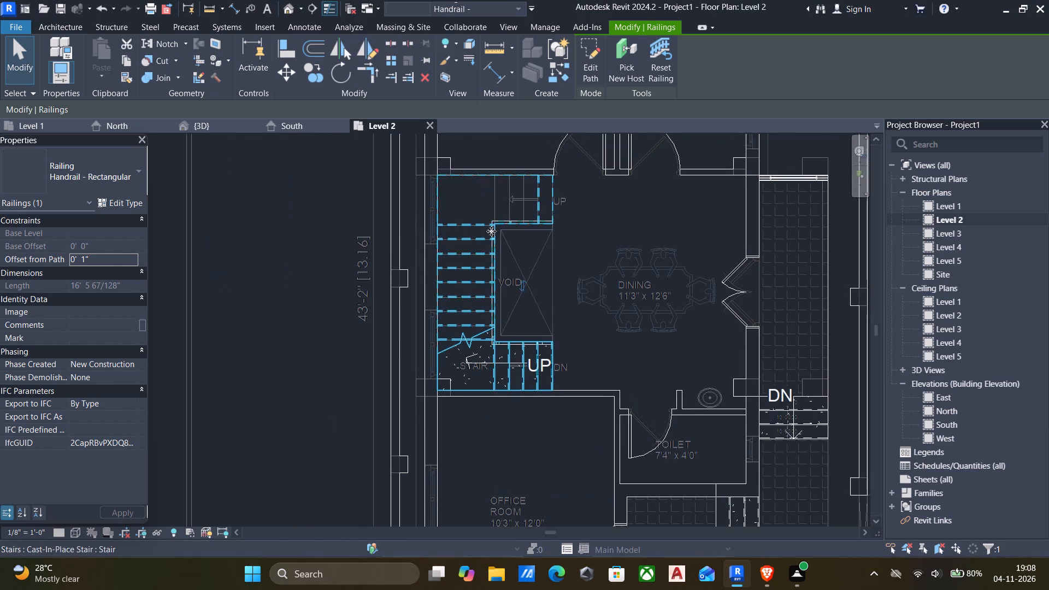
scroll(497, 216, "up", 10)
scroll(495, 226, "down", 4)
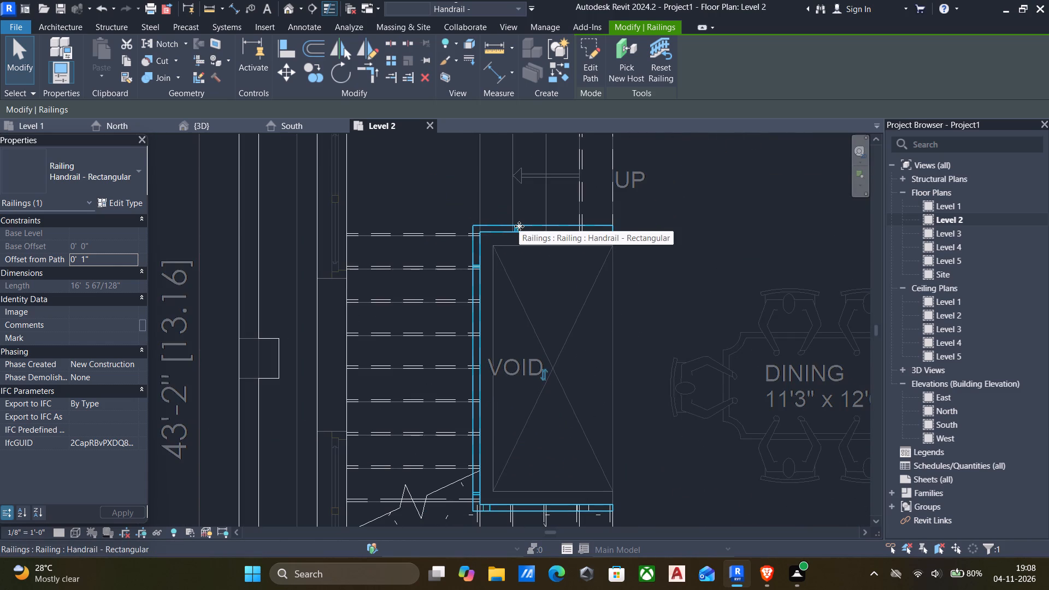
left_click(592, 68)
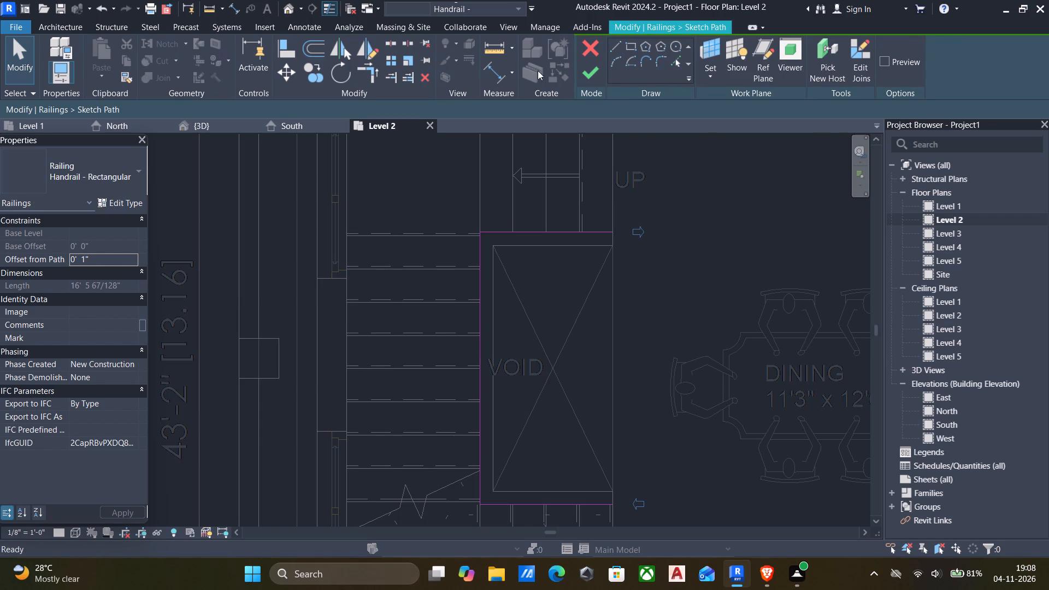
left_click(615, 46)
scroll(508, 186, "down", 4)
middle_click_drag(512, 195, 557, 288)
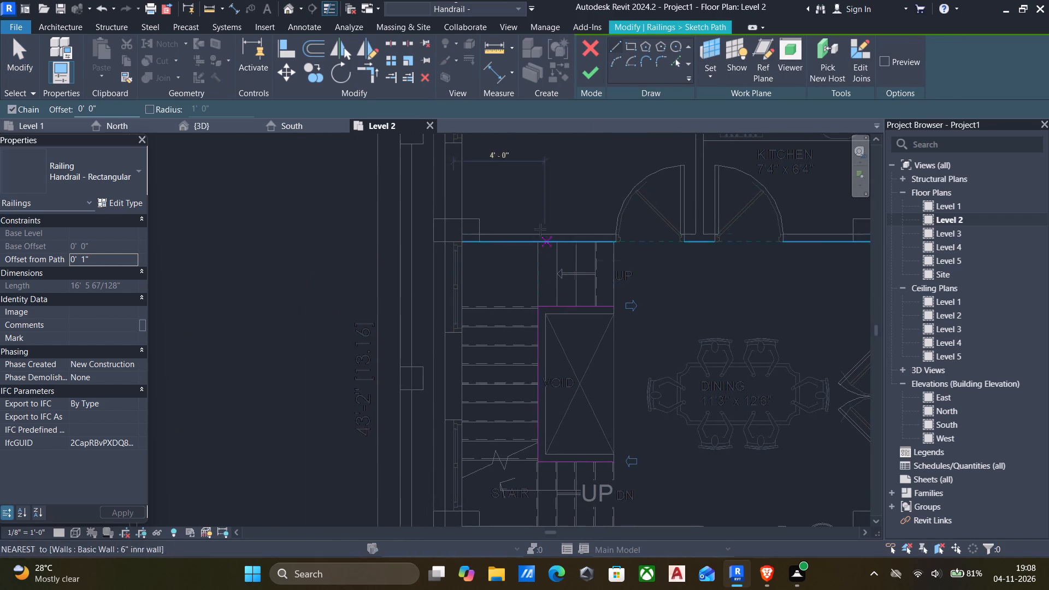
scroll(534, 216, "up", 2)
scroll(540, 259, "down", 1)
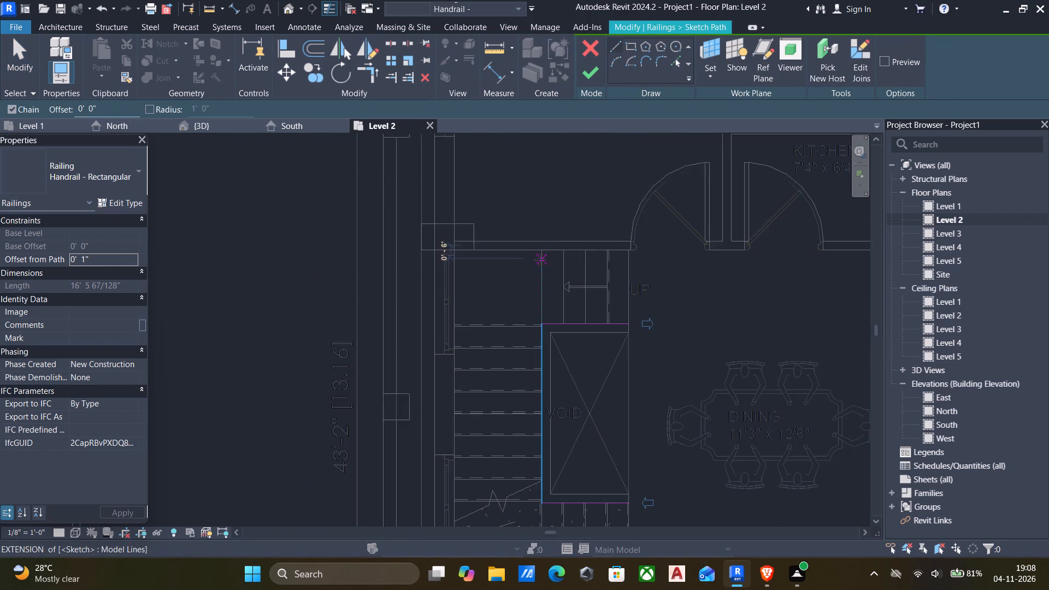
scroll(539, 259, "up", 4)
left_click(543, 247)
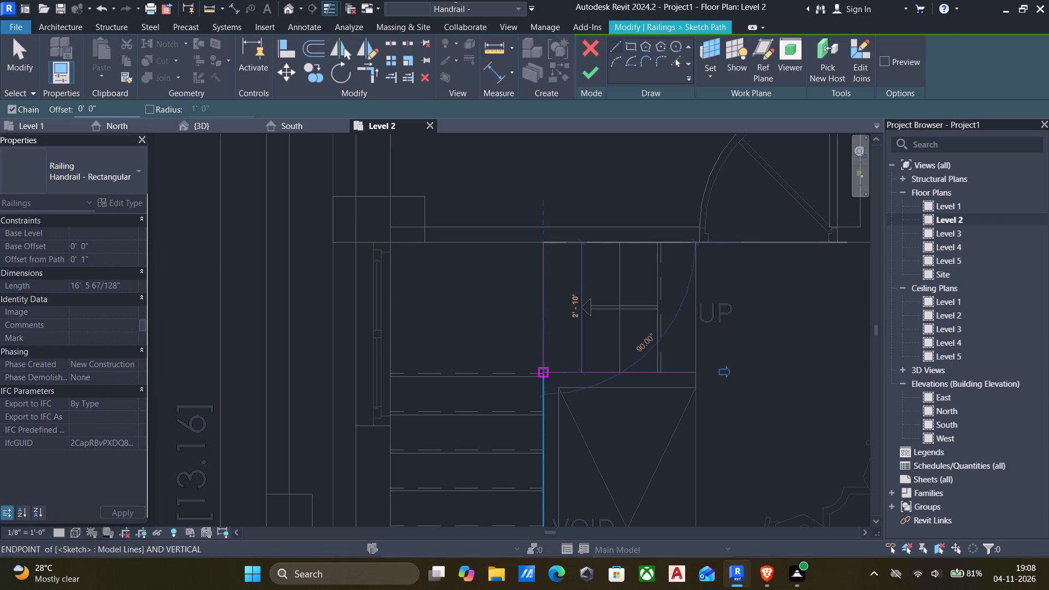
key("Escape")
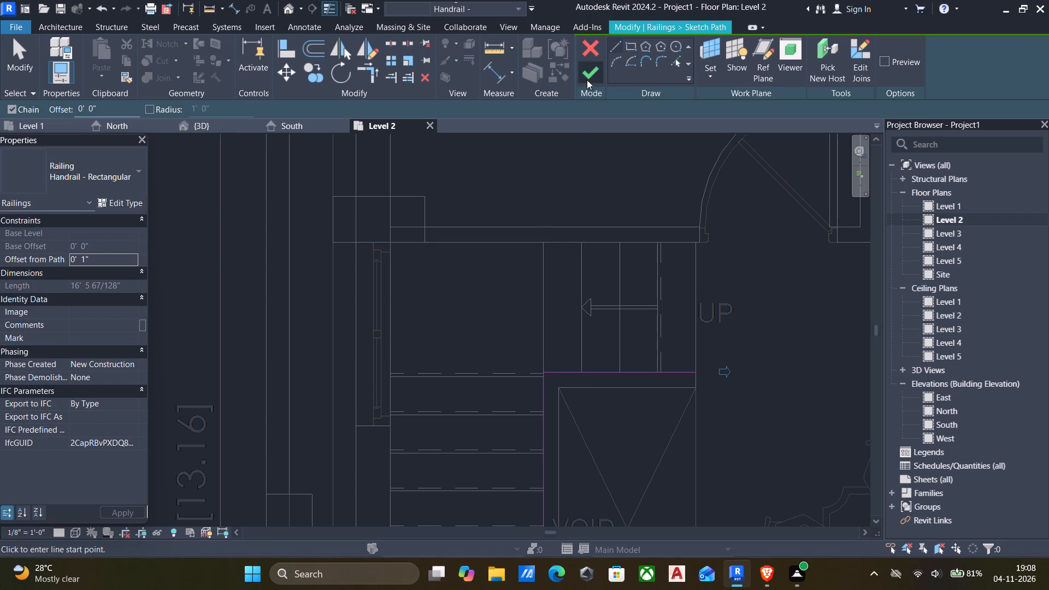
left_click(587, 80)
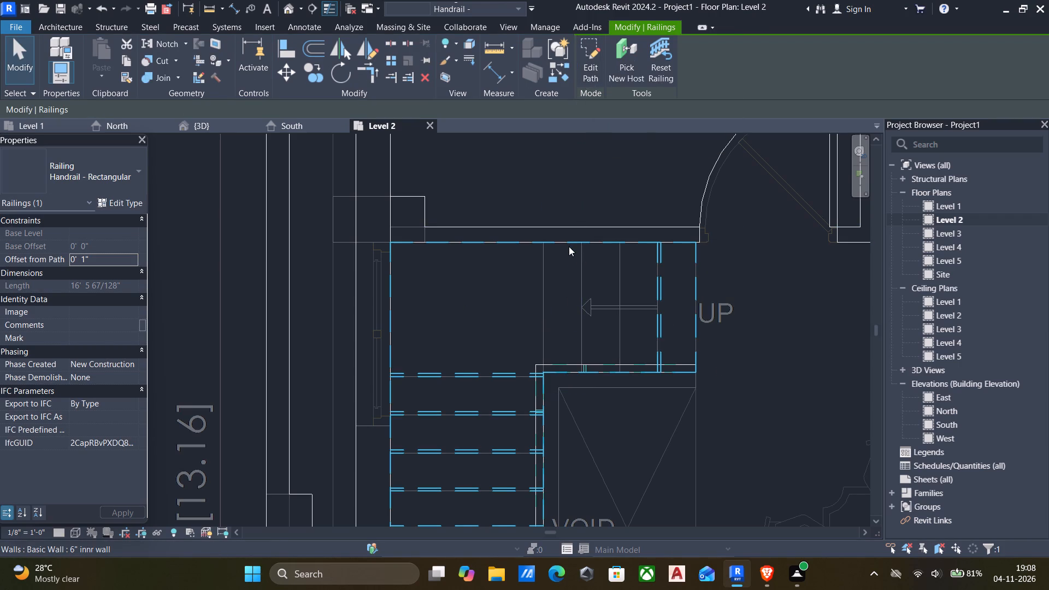
Open the main staircase between Level 2 and Level 3 for editing in the Level 2 plan.
left_click(569, 246)
left_click(592, 76)
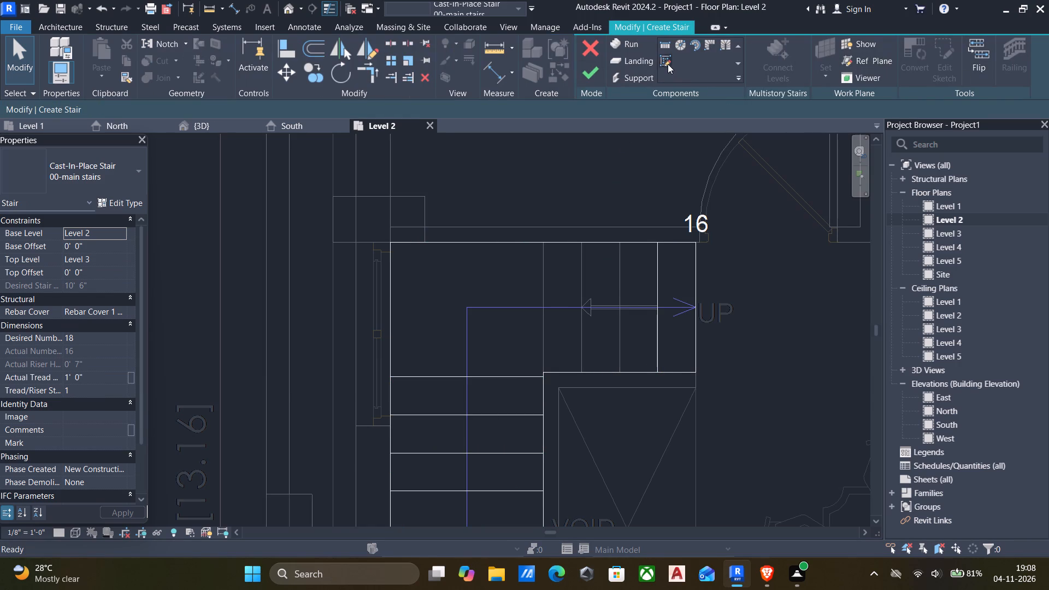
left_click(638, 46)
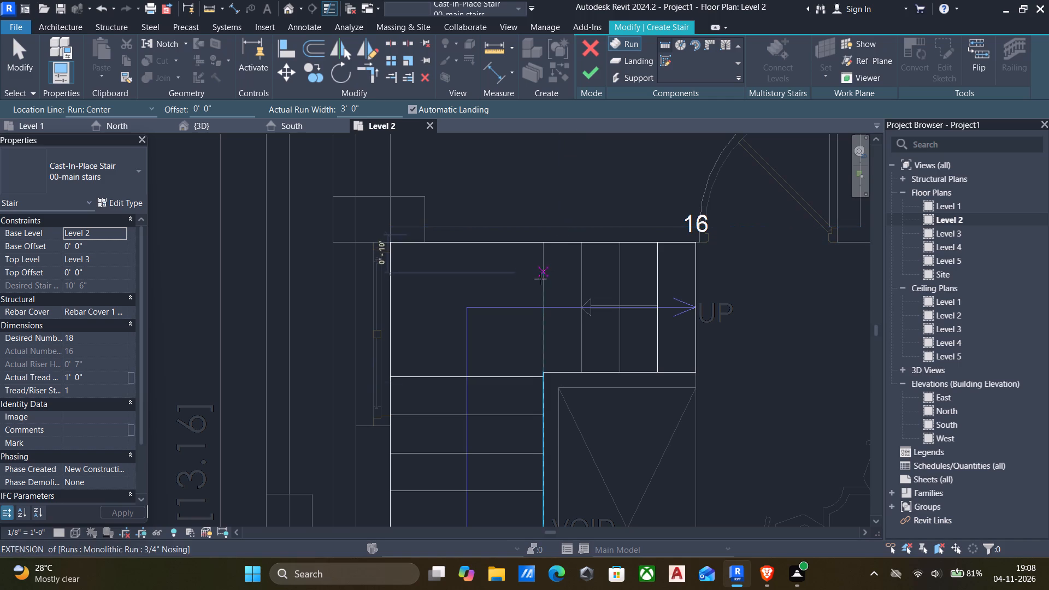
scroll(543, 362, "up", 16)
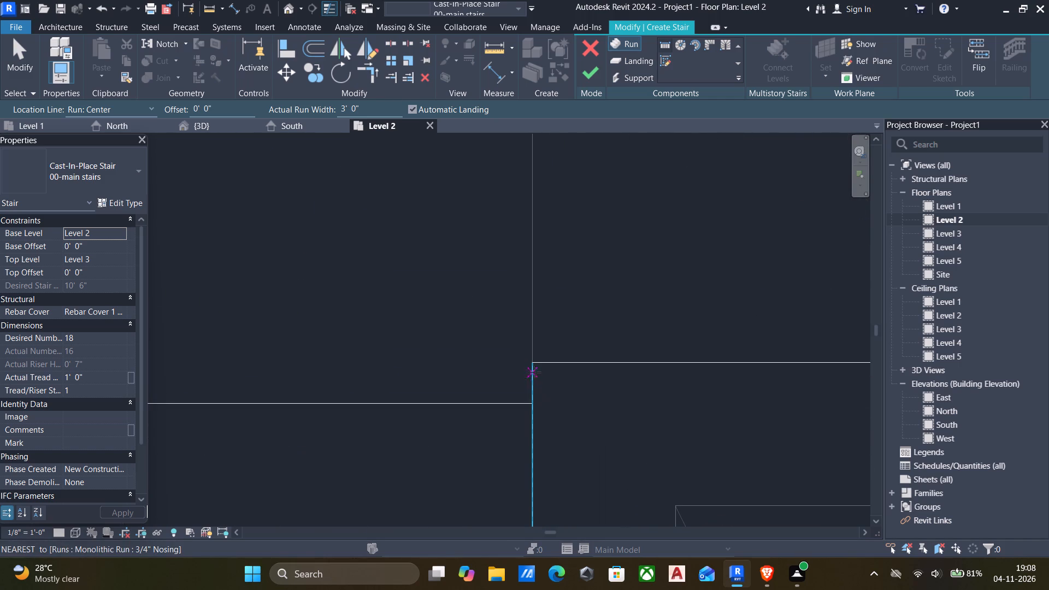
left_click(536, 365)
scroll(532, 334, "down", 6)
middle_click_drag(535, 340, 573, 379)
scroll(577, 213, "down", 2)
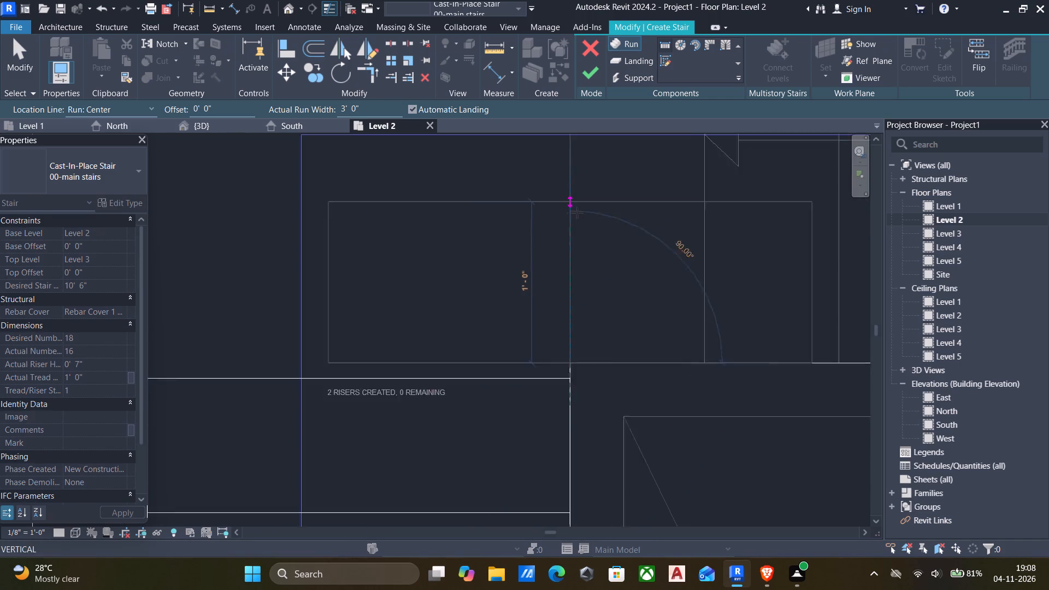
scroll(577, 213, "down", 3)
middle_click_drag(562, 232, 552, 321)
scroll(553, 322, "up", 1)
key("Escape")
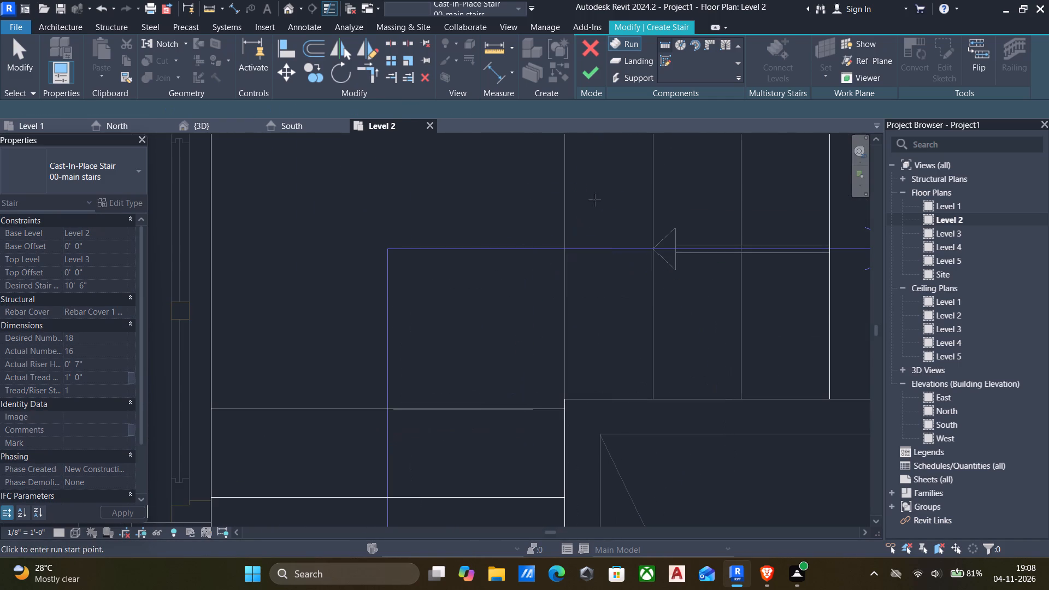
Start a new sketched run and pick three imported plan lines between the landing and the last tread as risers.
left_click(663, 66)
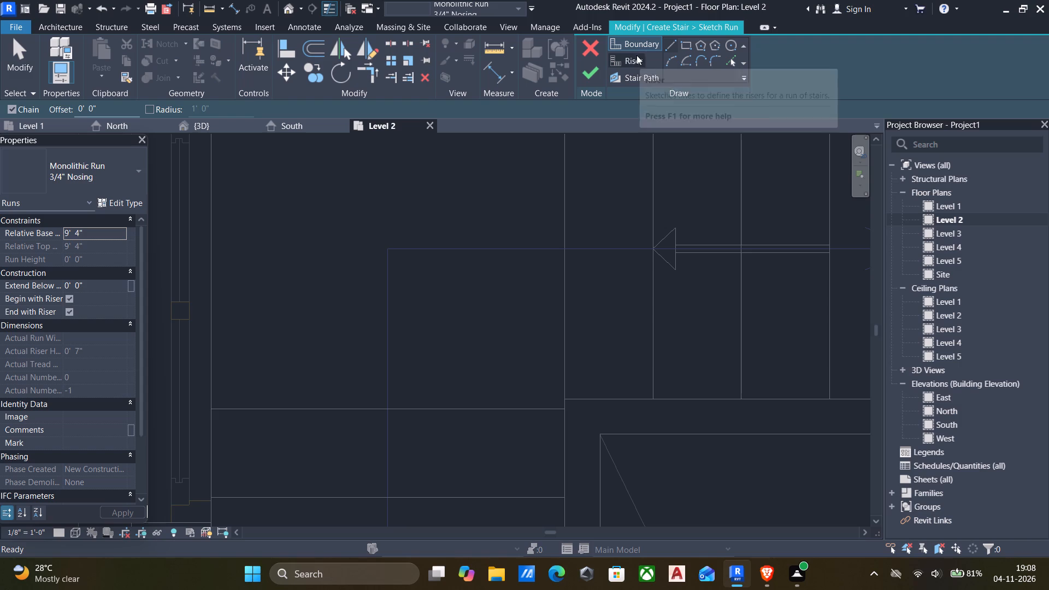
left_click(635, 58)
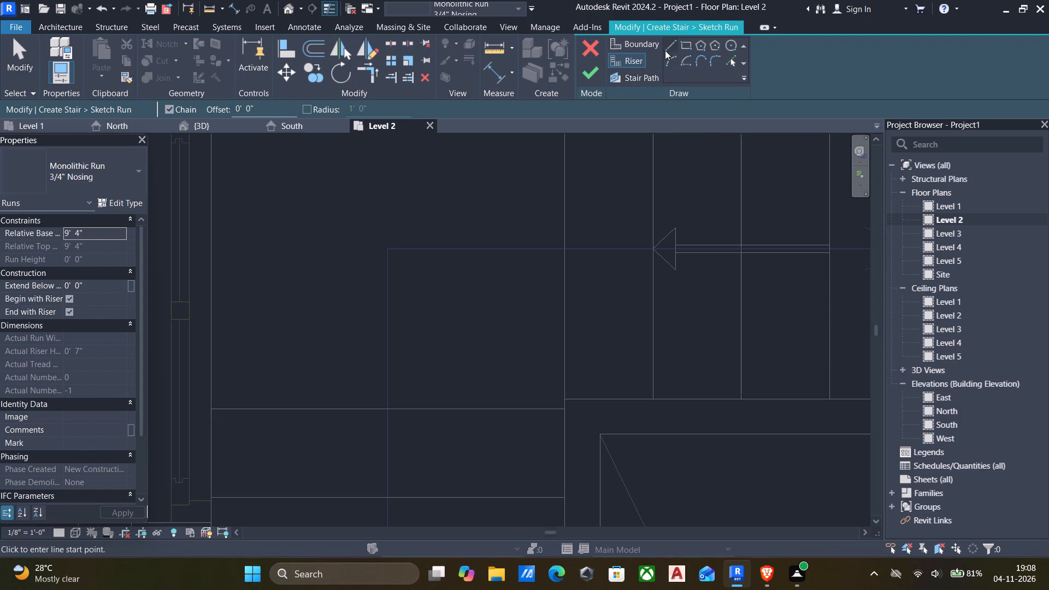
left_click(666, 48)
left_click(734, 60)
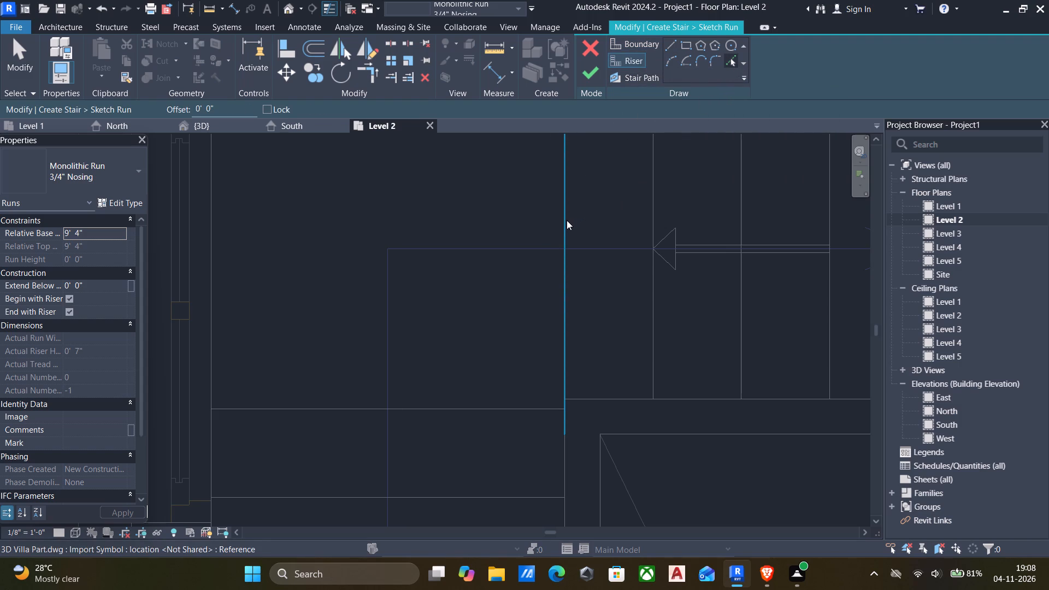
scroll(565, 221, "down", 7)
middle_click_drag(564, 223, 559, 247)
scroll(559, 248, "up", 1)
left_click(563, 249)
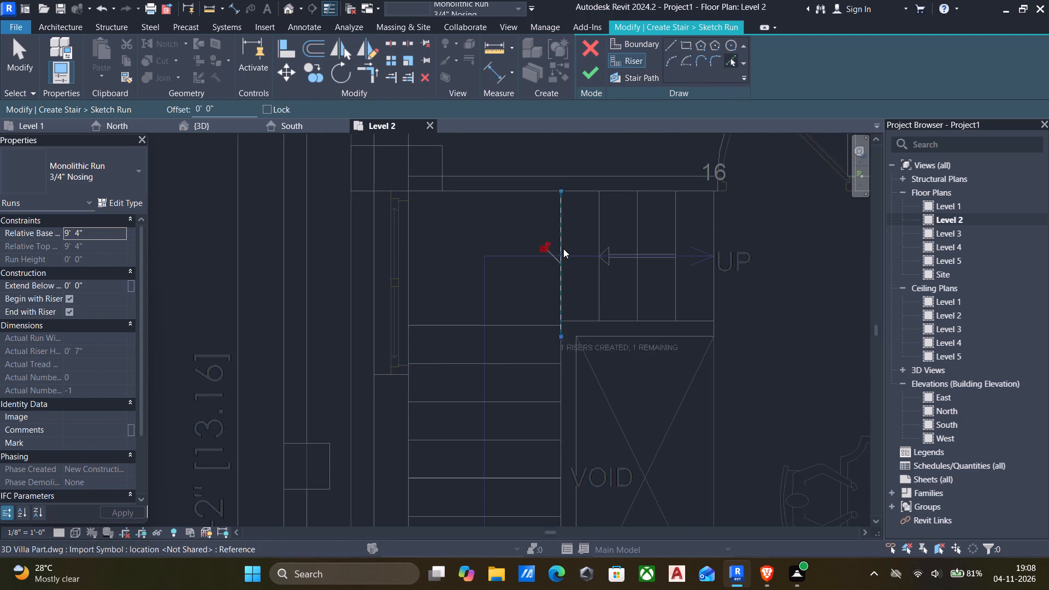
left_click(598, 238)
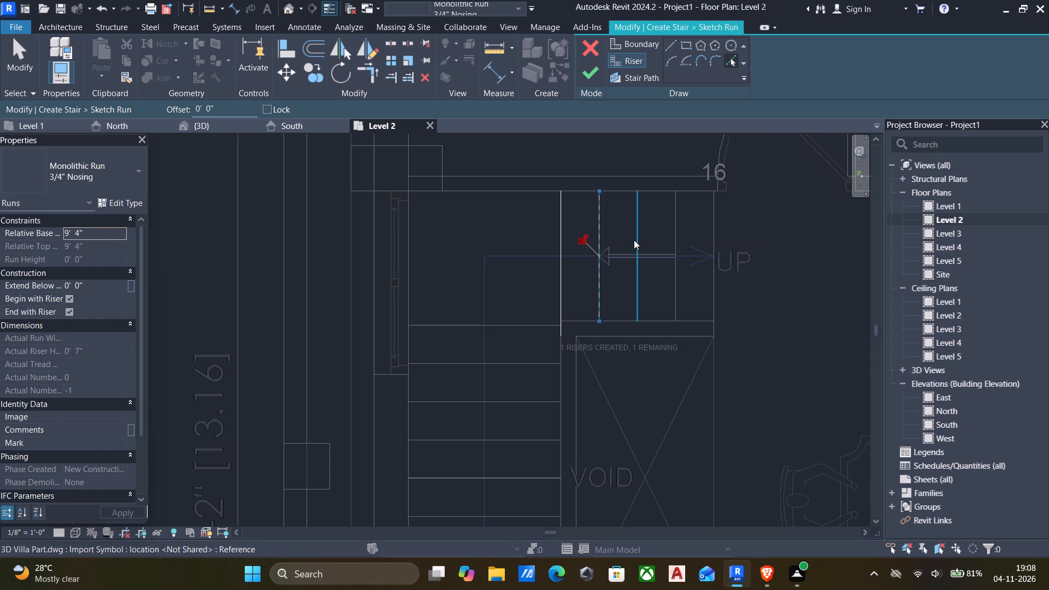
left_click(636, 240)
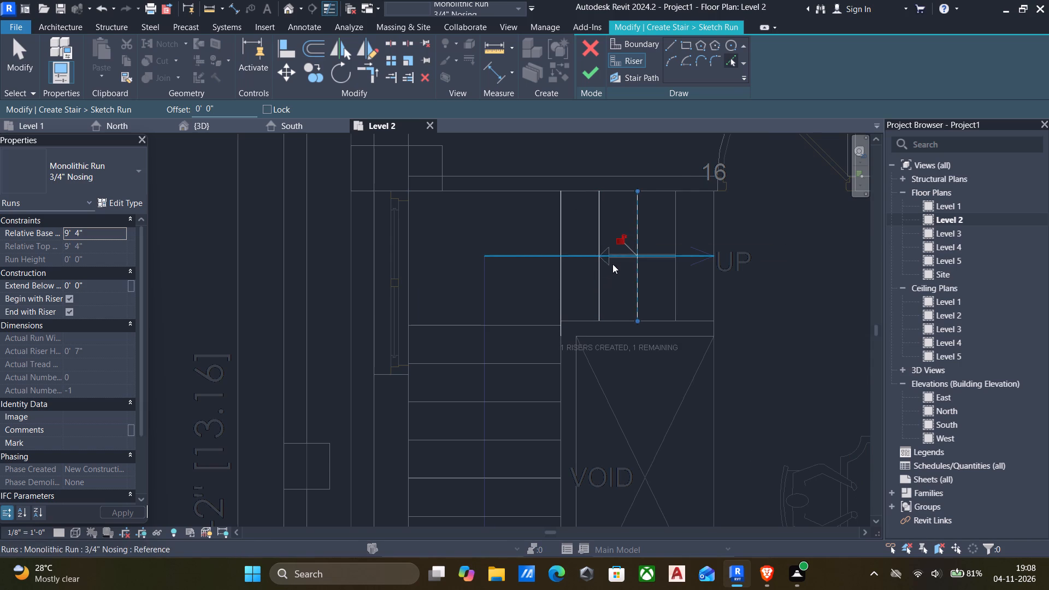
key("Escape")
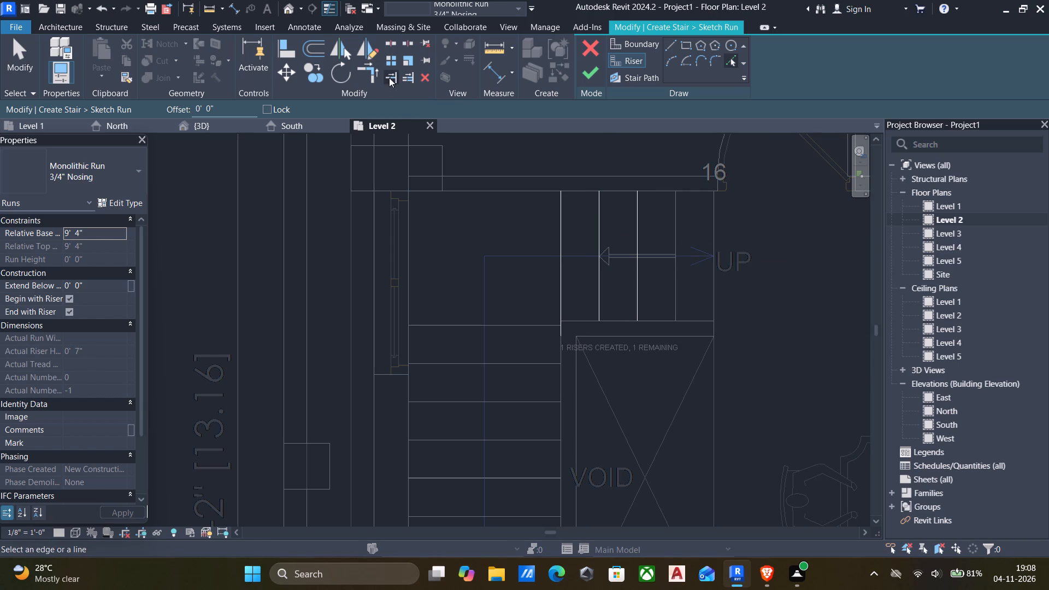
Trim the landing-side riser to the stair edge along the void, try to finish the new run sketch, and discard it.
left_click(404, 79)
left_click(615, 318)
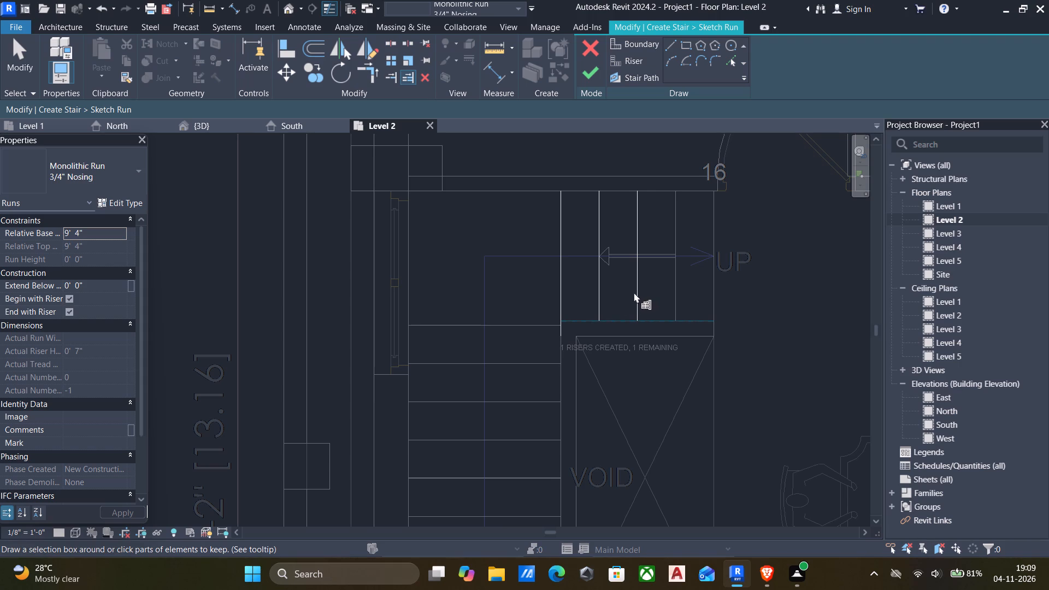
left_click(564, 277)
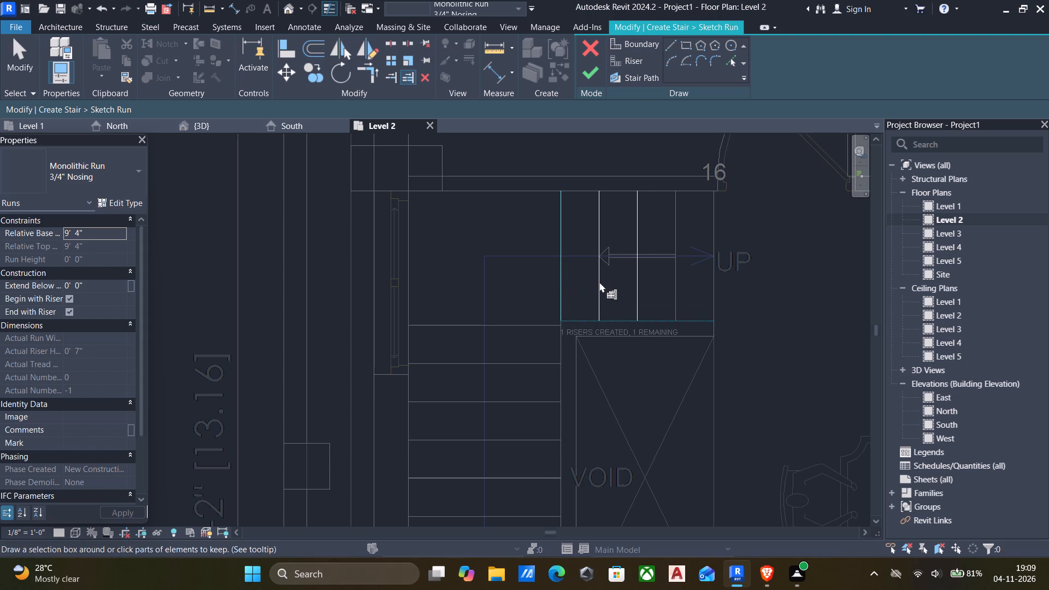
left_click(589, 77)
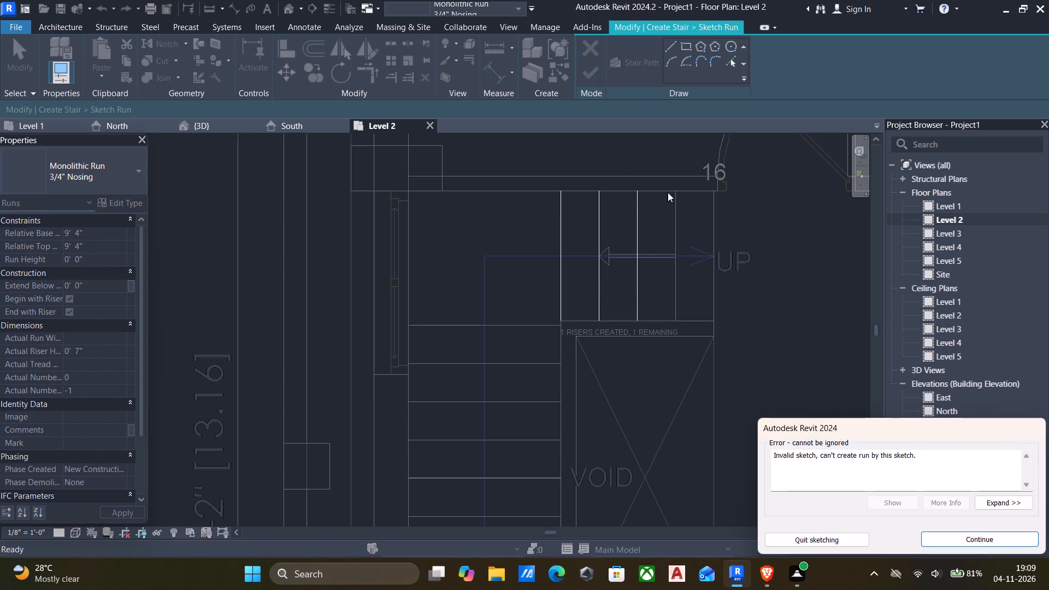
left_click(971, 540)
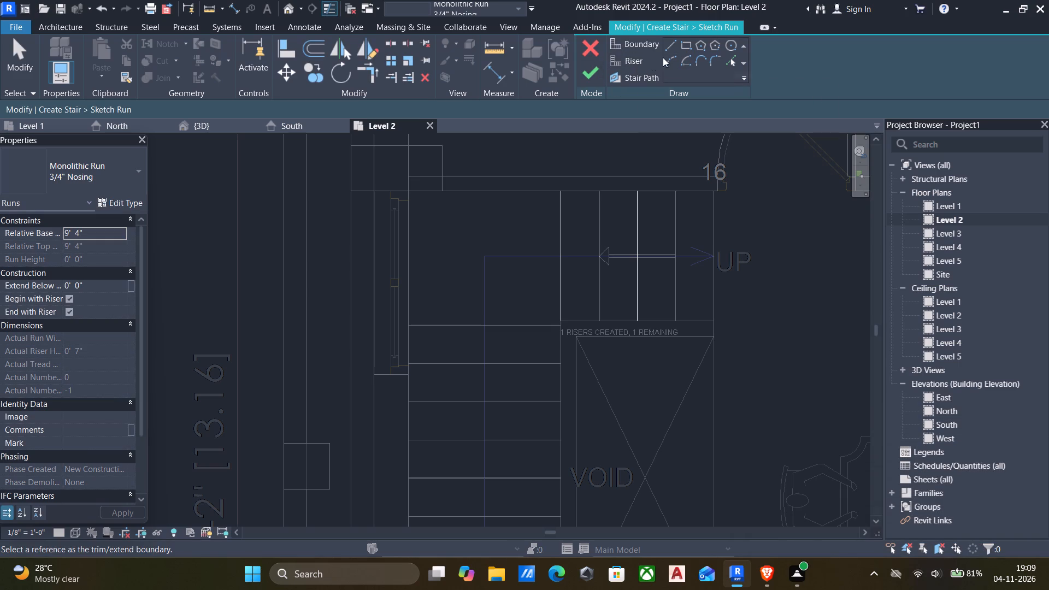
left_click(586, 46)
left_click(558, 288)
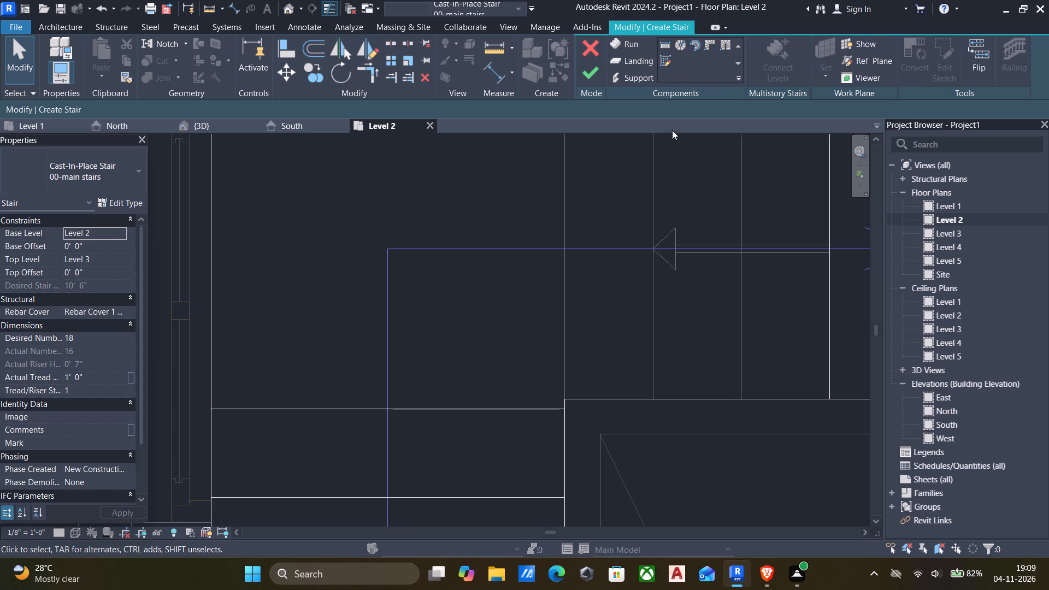
Open the existing stair run's sketch and pick the three imported plan lines between landing and last tread as risers.
scroll(676, 155, "down", 7)
middle_click_drag(664, 165, 636, 211)
scroll(636, 211, "up", 1)
left_click(623, 303)
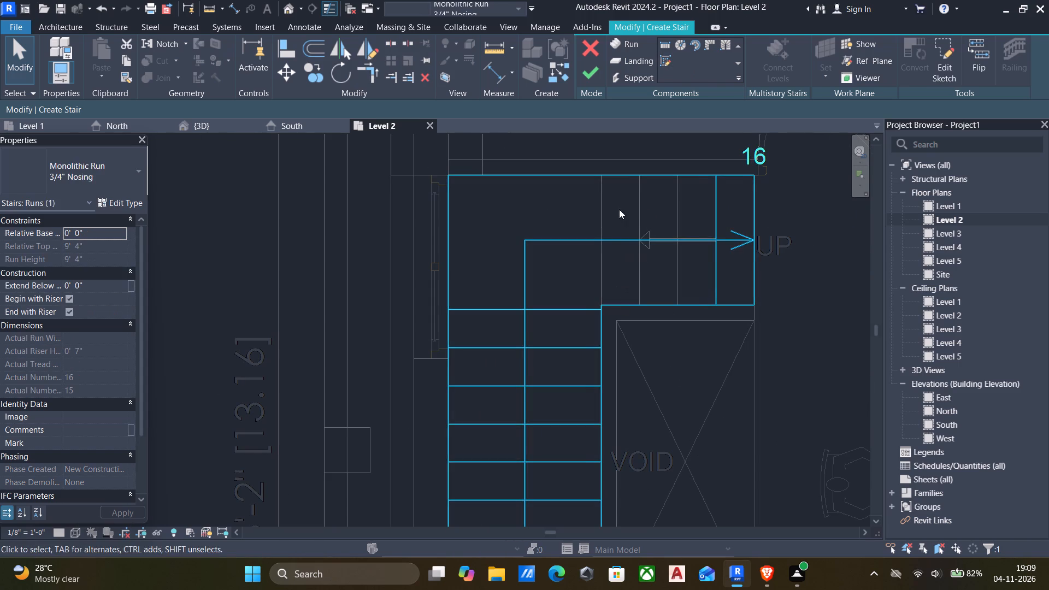
left_click(942, 67)
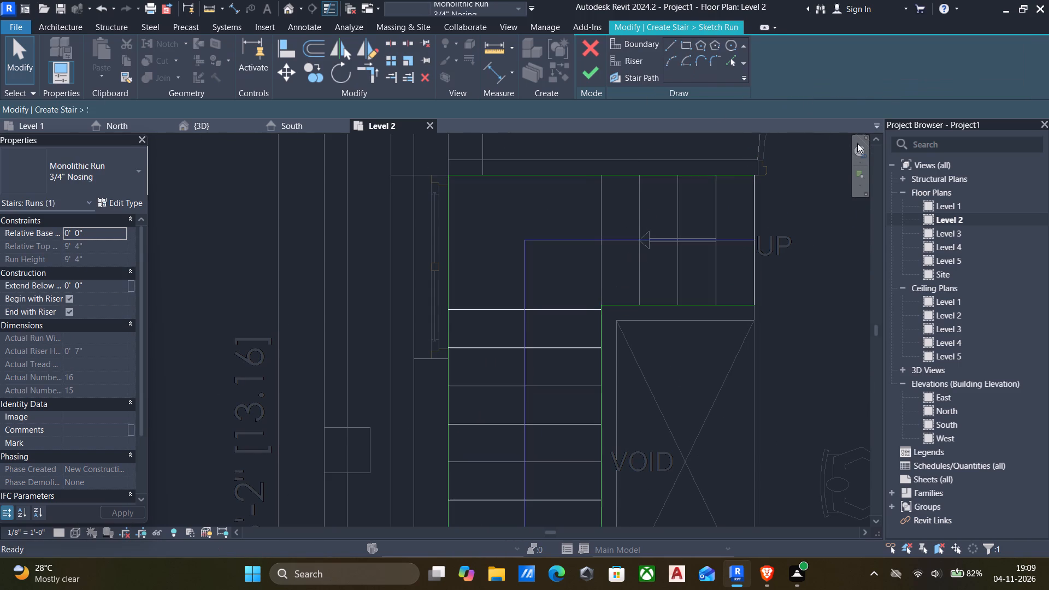
left_click(631, 62)
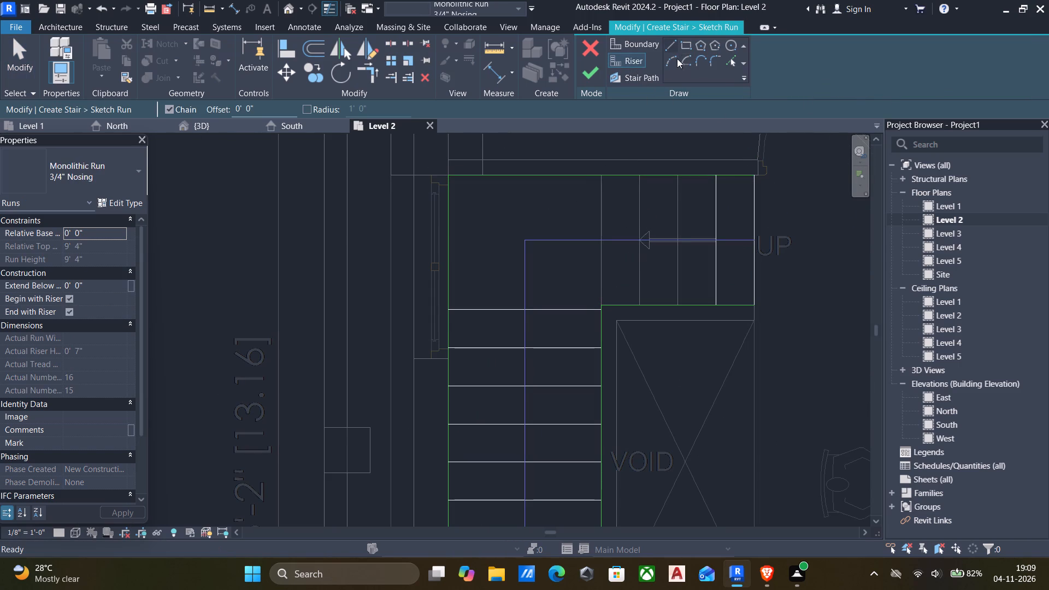
left_click(728, 61)
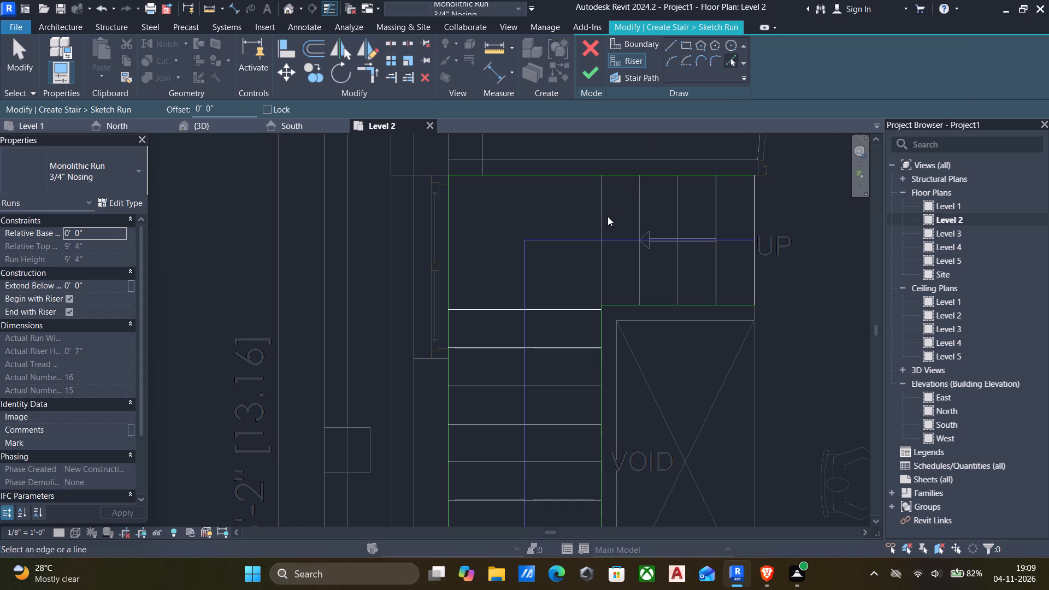
left_click(604, 223)
left_click(641, 217)
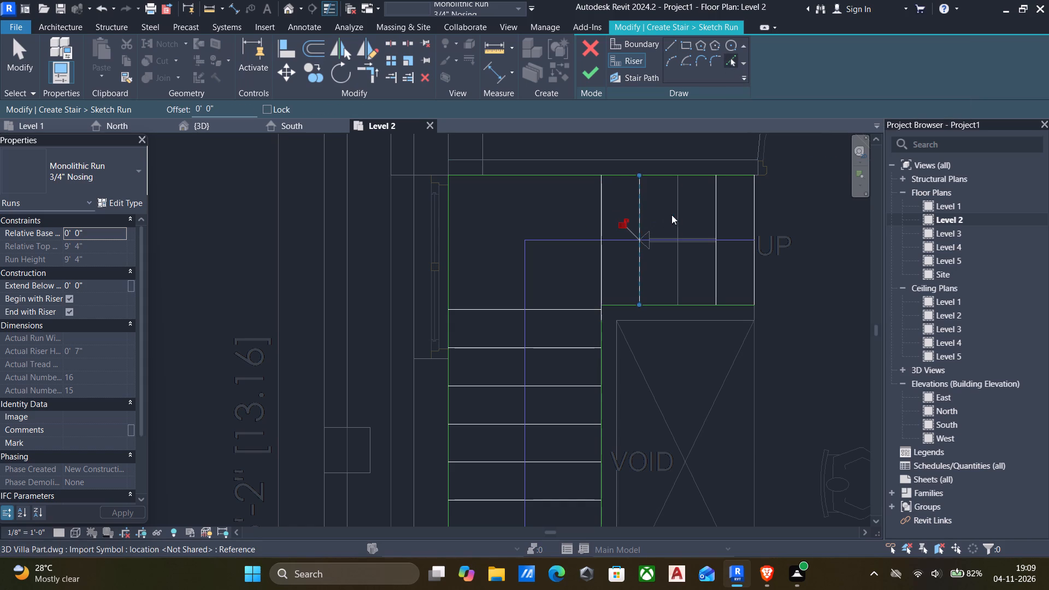
left_click(679, 214)
scroll(606, 307, "up", 6)
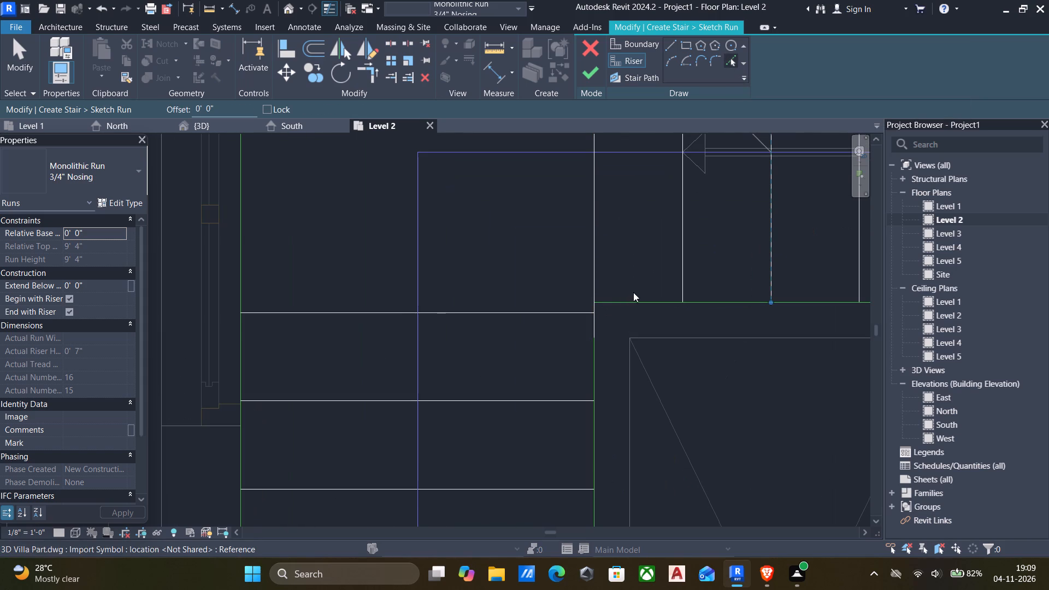
key("Escape")
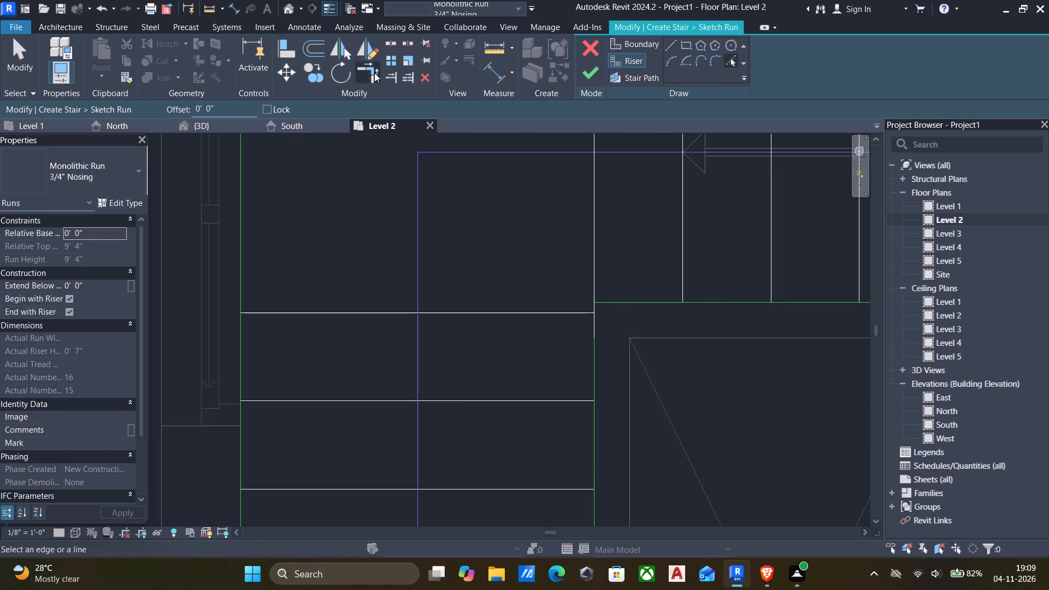
Trim the landing-side riser to the stair boundary along the void, and finish both the run sketch and the stair edit.
left_click(406, 78)
left_click(655, 298)
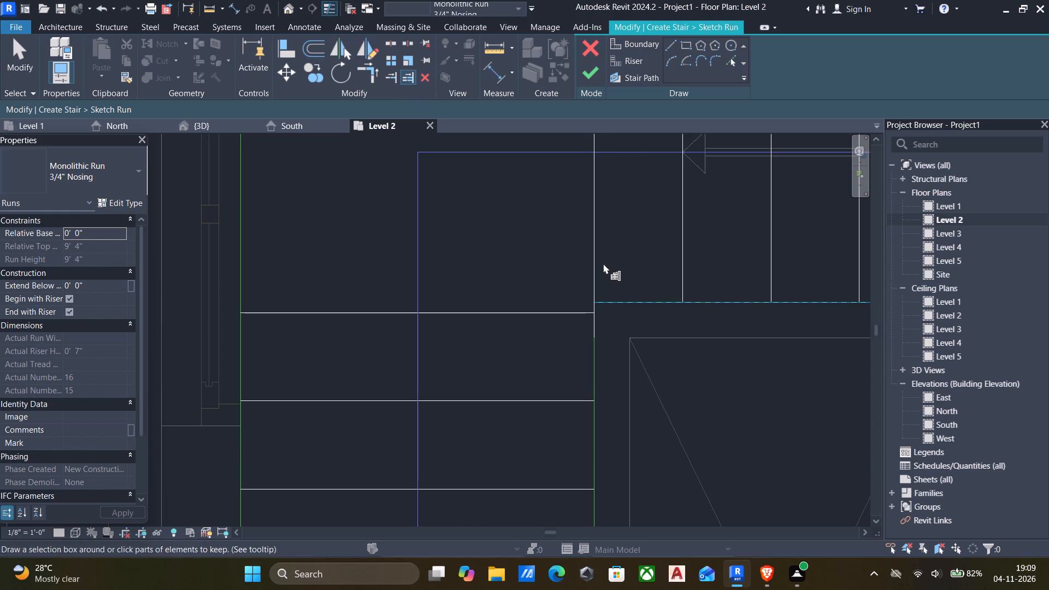
left_click(592, 258)
scroll(674, 275, "down", 6)
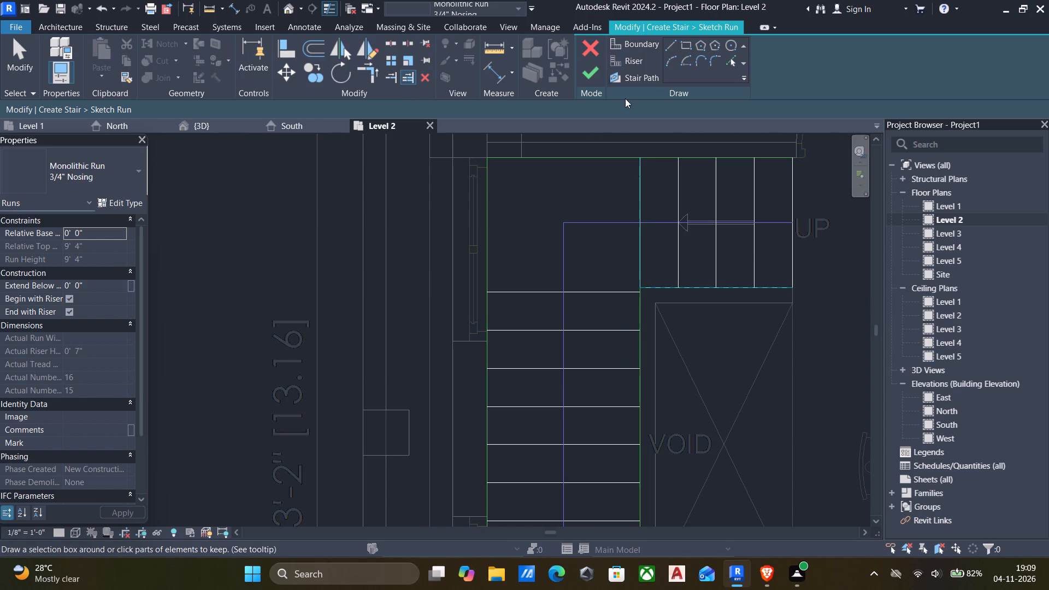
left_click(598, 73)
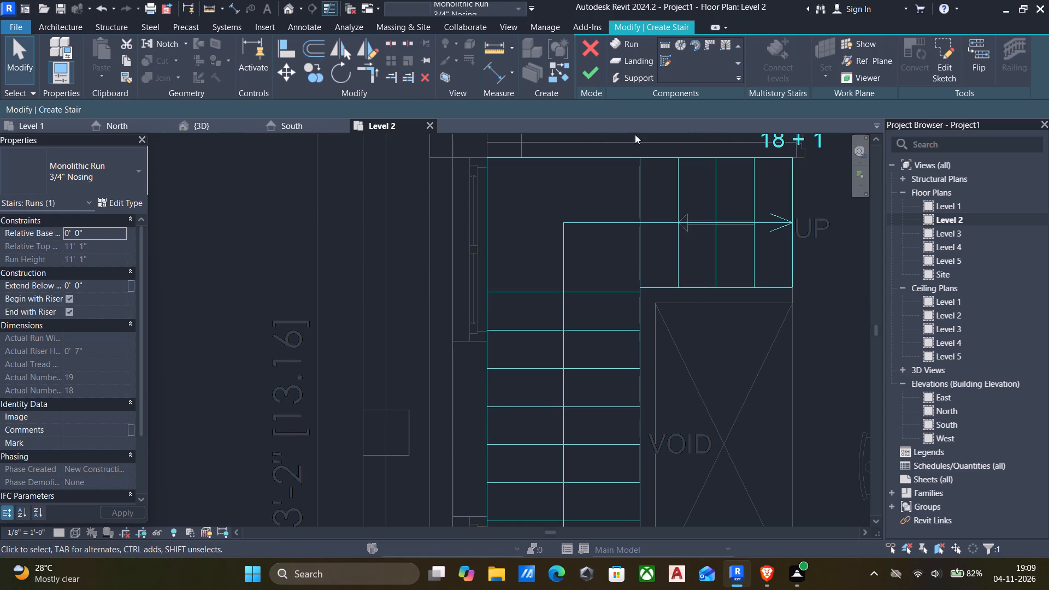
left_click(594, 76)
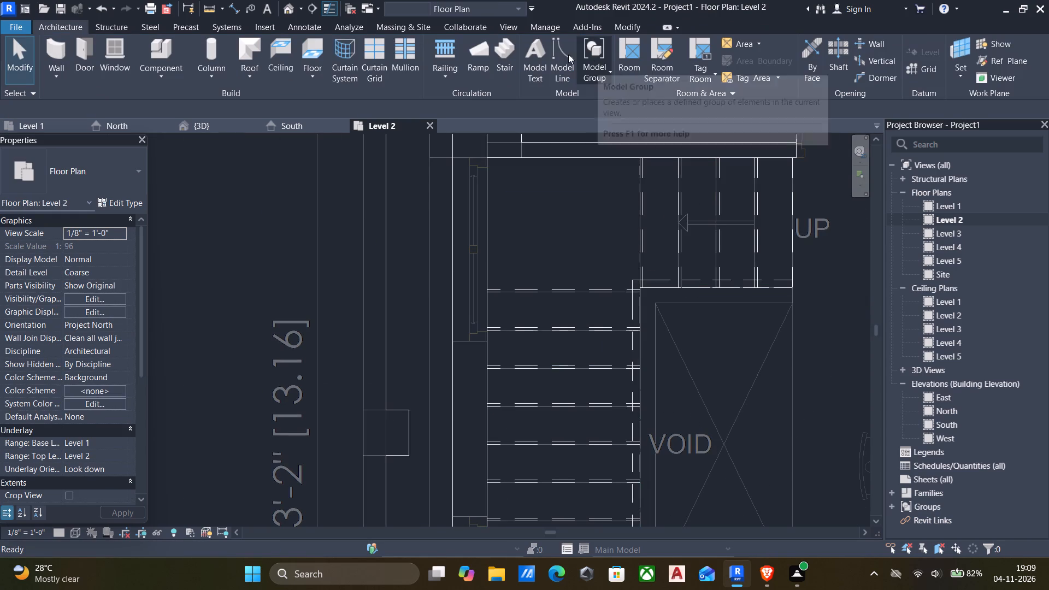
Examine the main staircase's upper flight and its steps beside the landing in the 3D view.
left_click(290, 8)
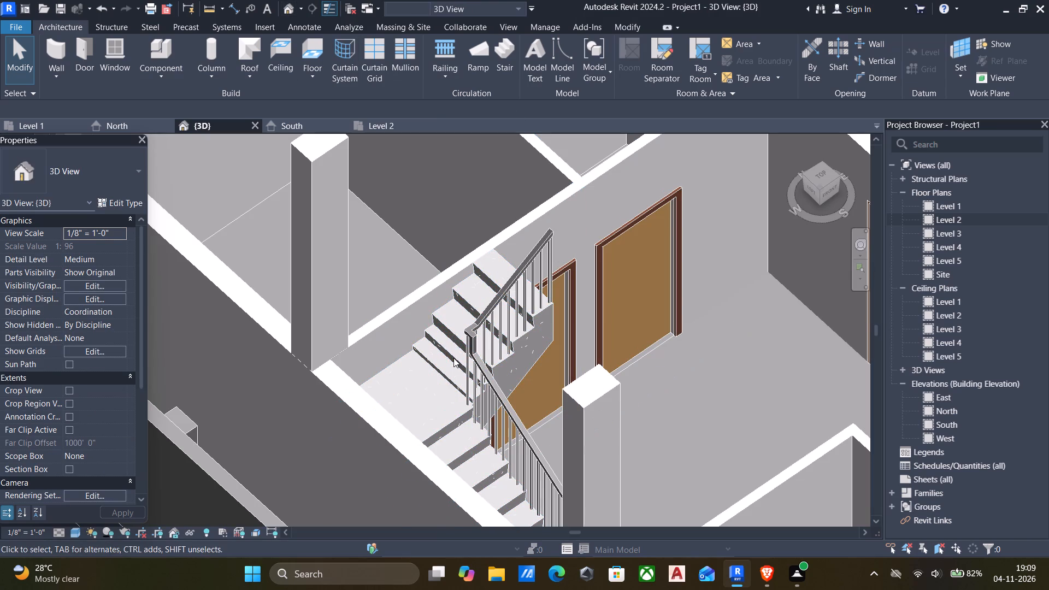
scroll(440, 370, "down", 1, "shift")
middle_click_drag(440, 371, 497, 329, "shift")
scroll(502, 359, "down", 5)
middle_click_drag(502, 370, 578, 299)
middle_click_drag(534, 397, 522, 400)
scroll(531, 364, "up", 7)
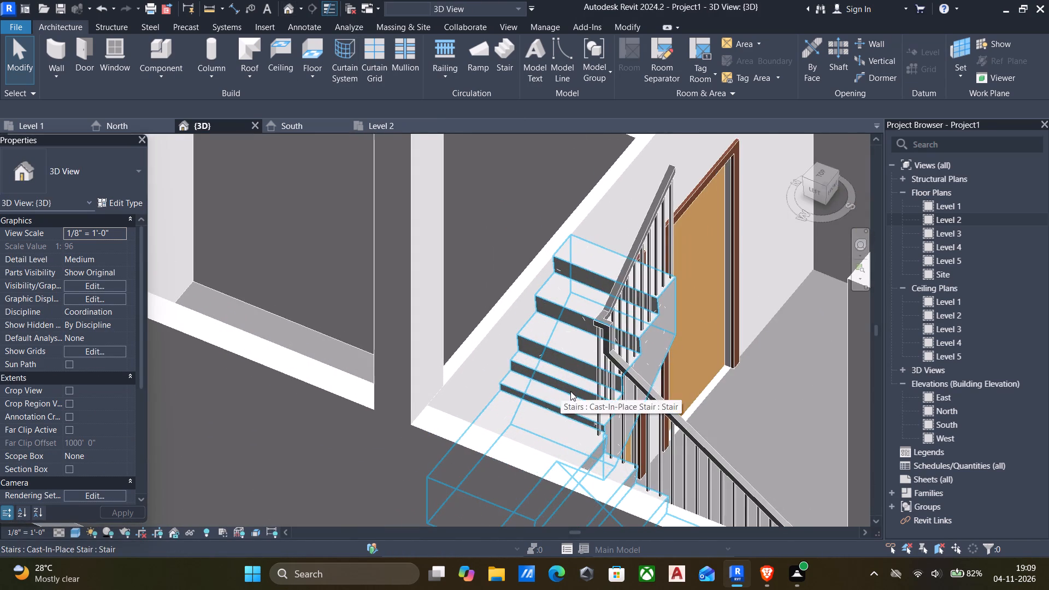
scroll(570, 391, "up", 2)
left_click(571, 382)
scroll(569, 382, "down", 2)
key("Escape")
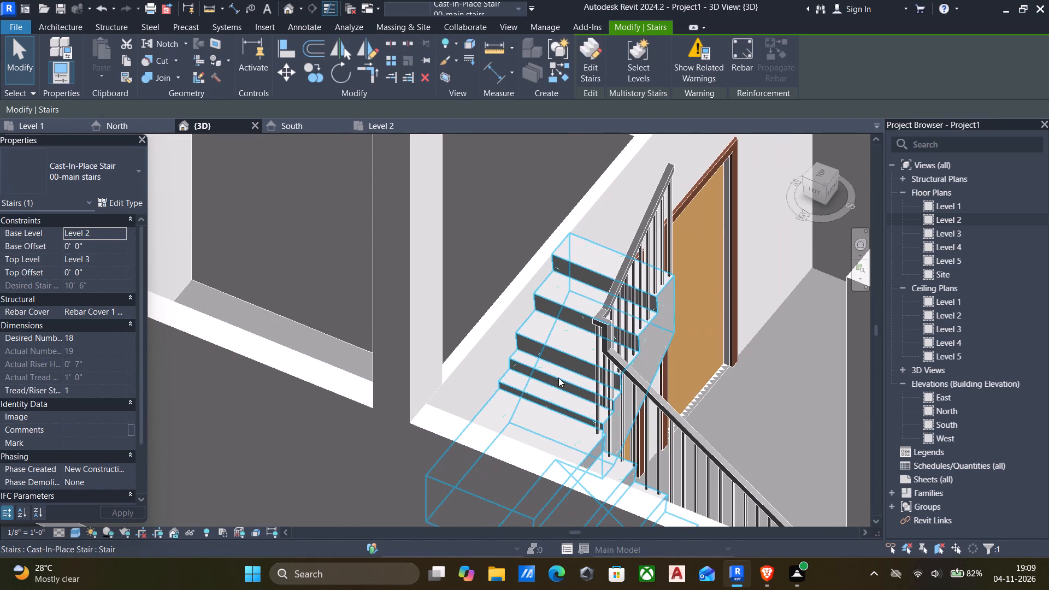
key("Escape")
Look over the whole villa in 3D from several sides and inspect the staircase's landing steps up close.
scroll(650, 333, "down", 6)
middle_click_drag(674, 339, 659, 341)
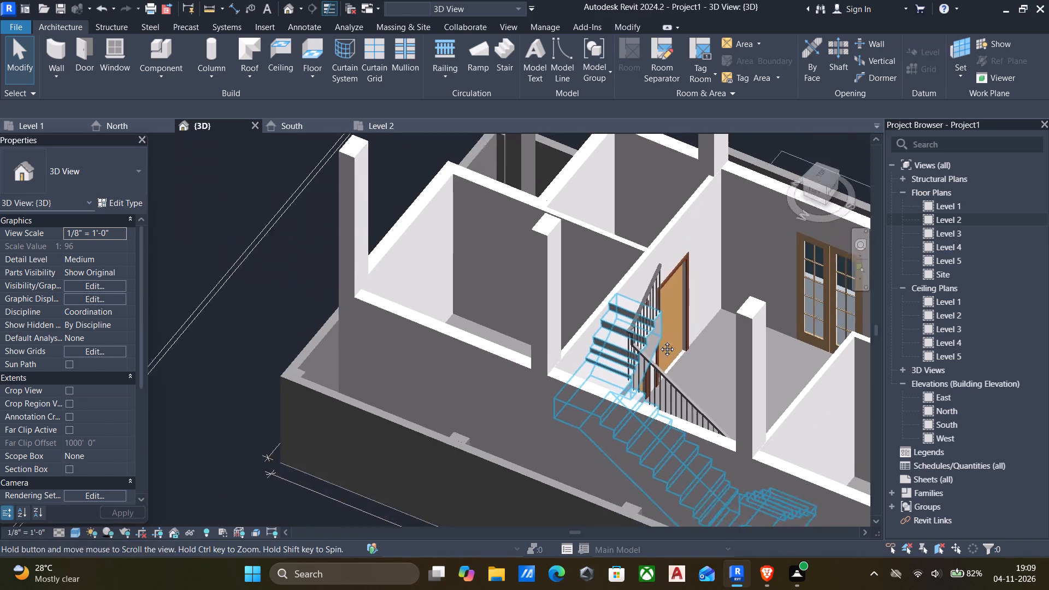
middle_click_drag(659, 341, 520, 320)
scroll(567, 340, "down", 6)
middle_click_drag(567, 341, 379, 332, "shift")
scroll(472, 320, "down", 3)
middle_click_drag(464, 329, 240, 411)
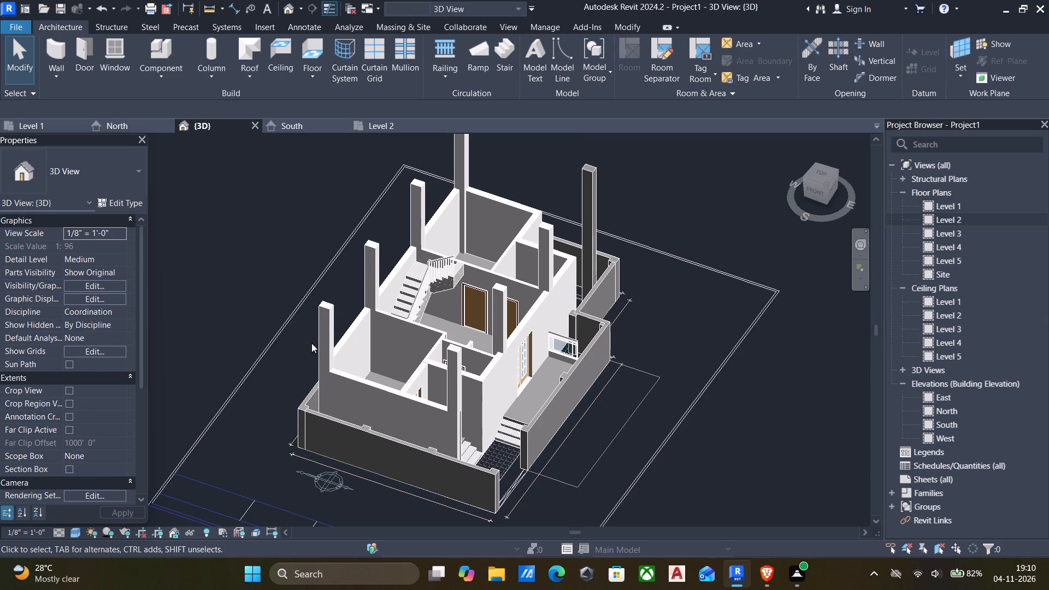
scroll(357, 349, "down", 4)
middle_click_drag(357, 349, 477, 355, "shift")
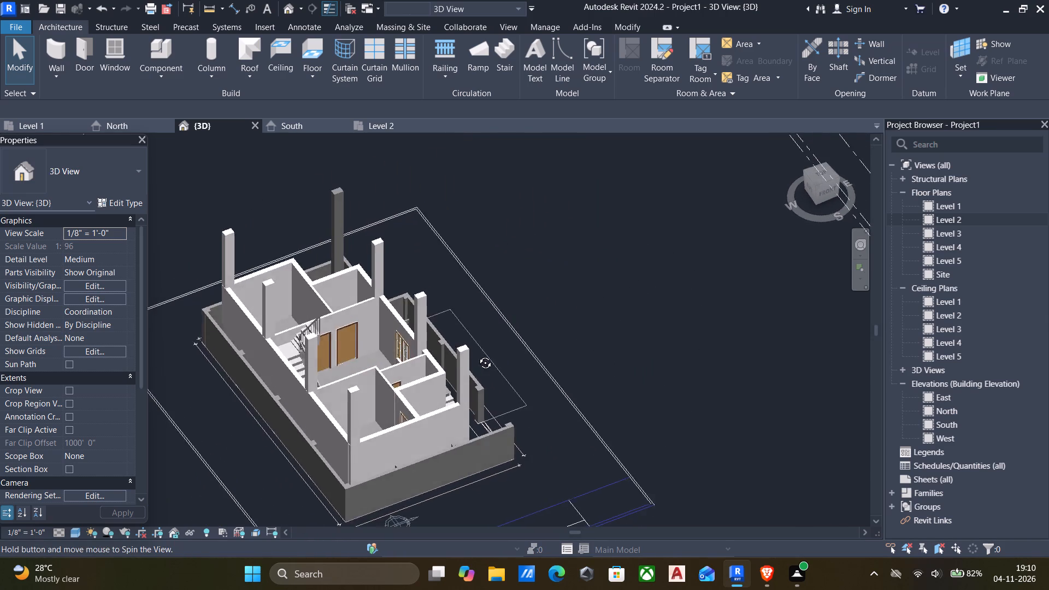
middle_click_drag(477, 355, 480, 405, "shift")
scroll(355, 349, "up", 7)
scroll(364, 370, "down", 4)
middle_click_drag(364, 374, 495, 393)
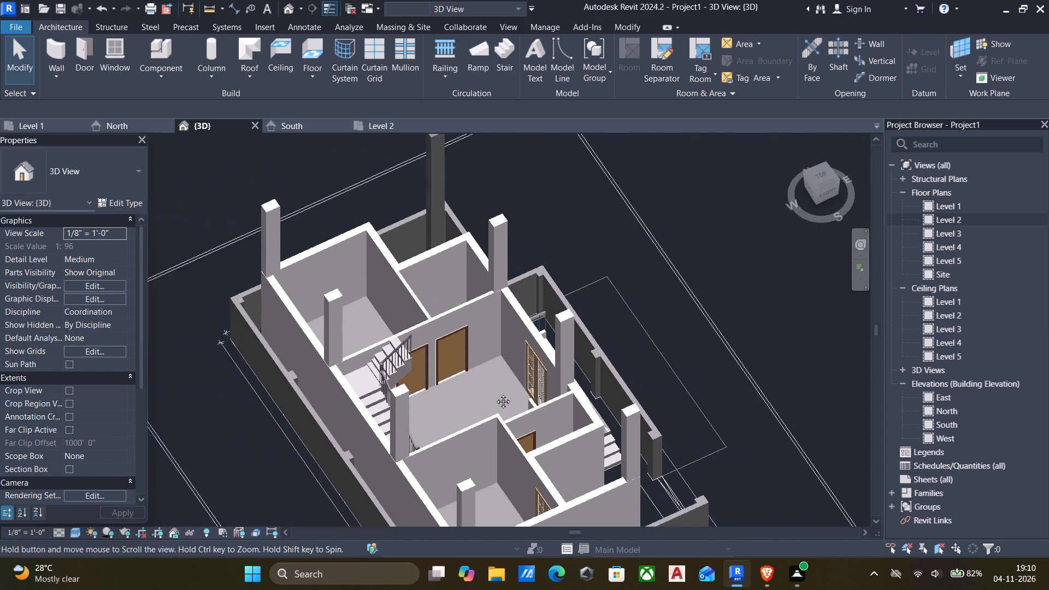
middle_click_drag(495, 393, 586, 398)
scroll(477, 375, "up", 7)
scroll(544, 377, "up", 8)
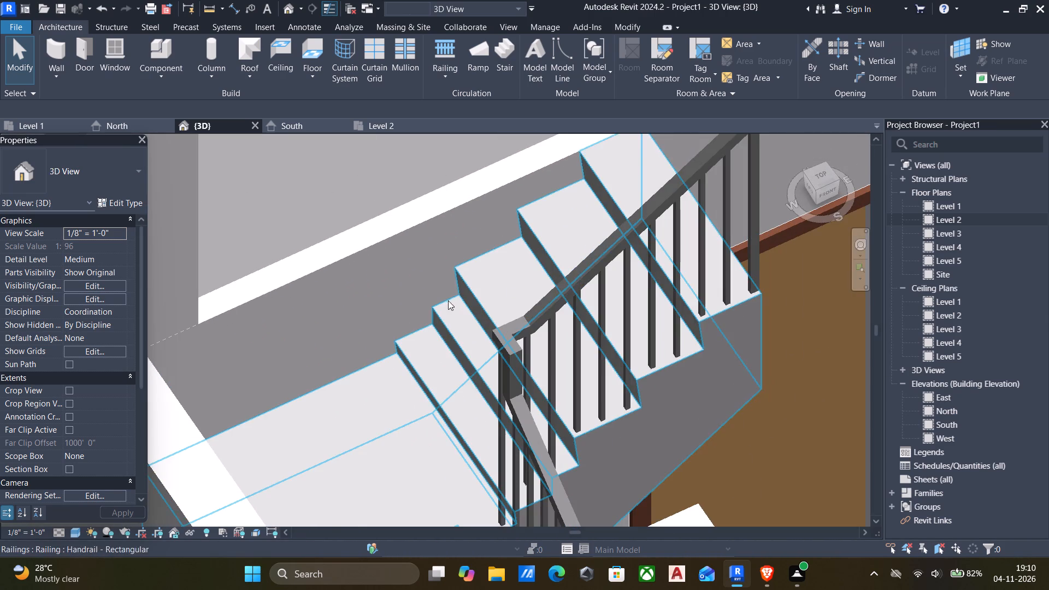
Set the desired number of risers of the main staircase between Level 2 and Level 3 to 19.
scroll(454, 309, "down", 7)
middle_click_drag(451, 315, 384, 252)
middle_click_drag(375, 276, 450, 279, "shift")
scroll(470, 323, "down", 6)
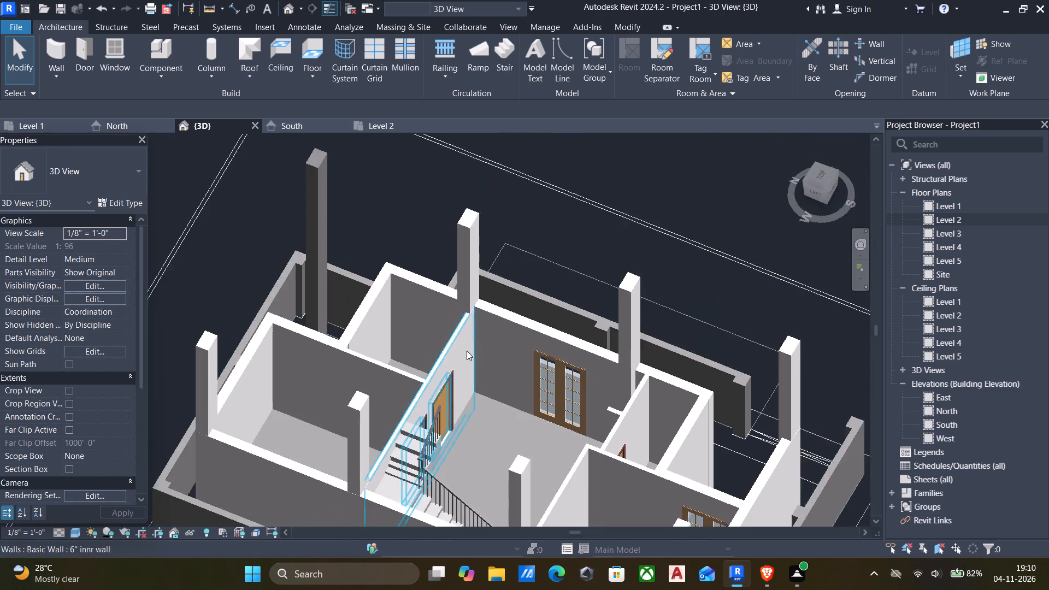
middle_click_drag(465, 351, 447, 254)
middle_click_drag(430, 354, 444, 273)
middle_click_drag(444, 303, 441, 445, "shift")
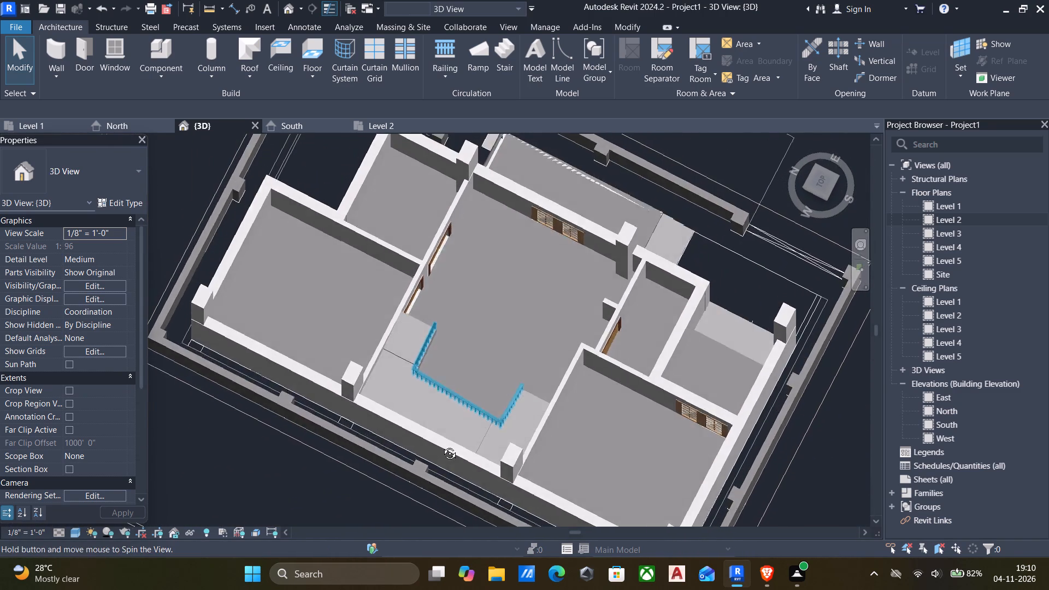
middle_click_drag(441, 445, 447, 457, "shift")
left_click(431, 379)
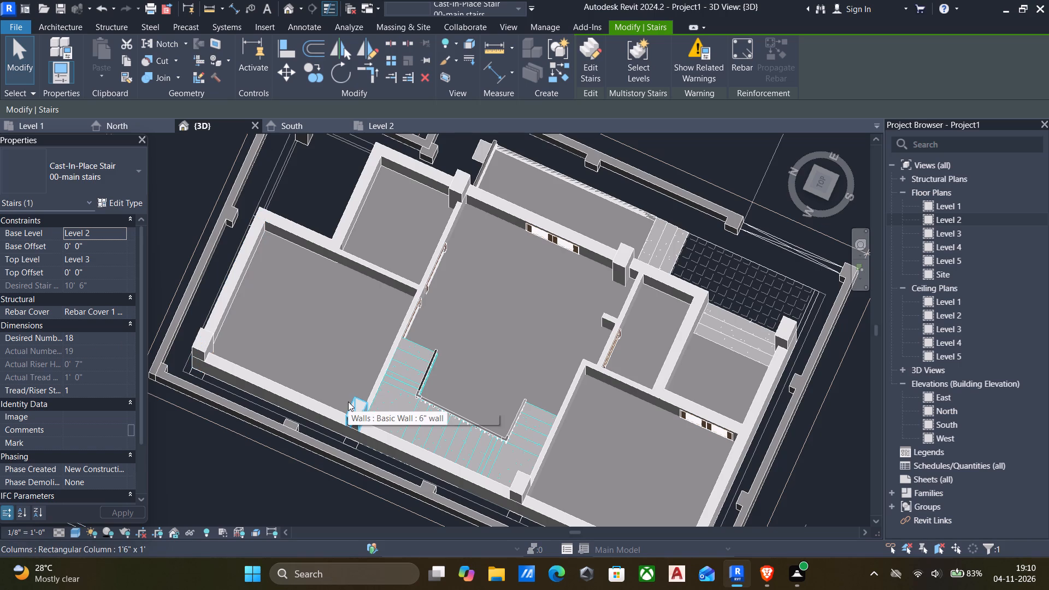
left_click(90, 338)
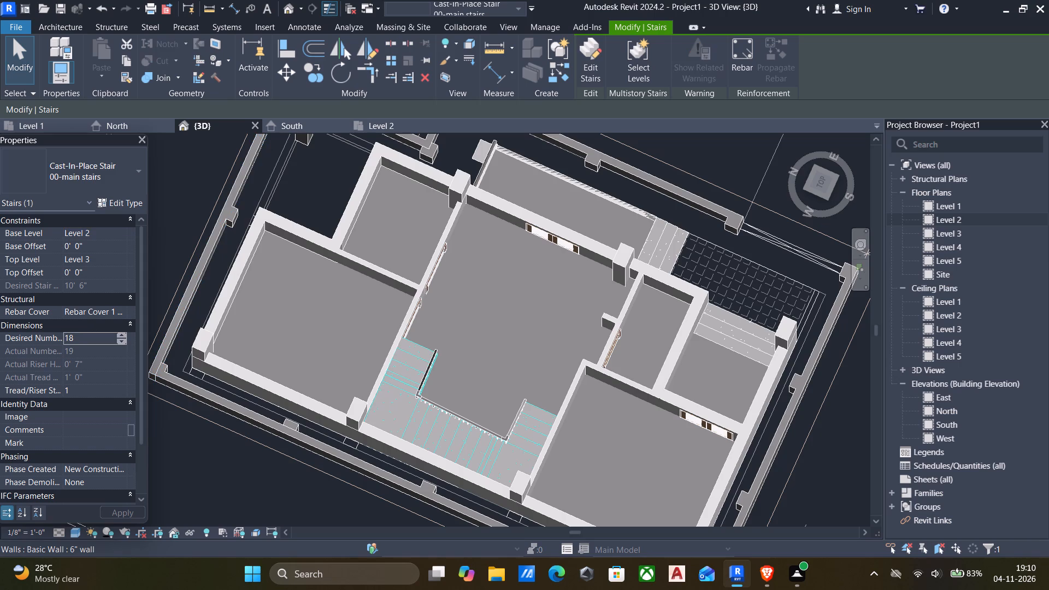
type("19")
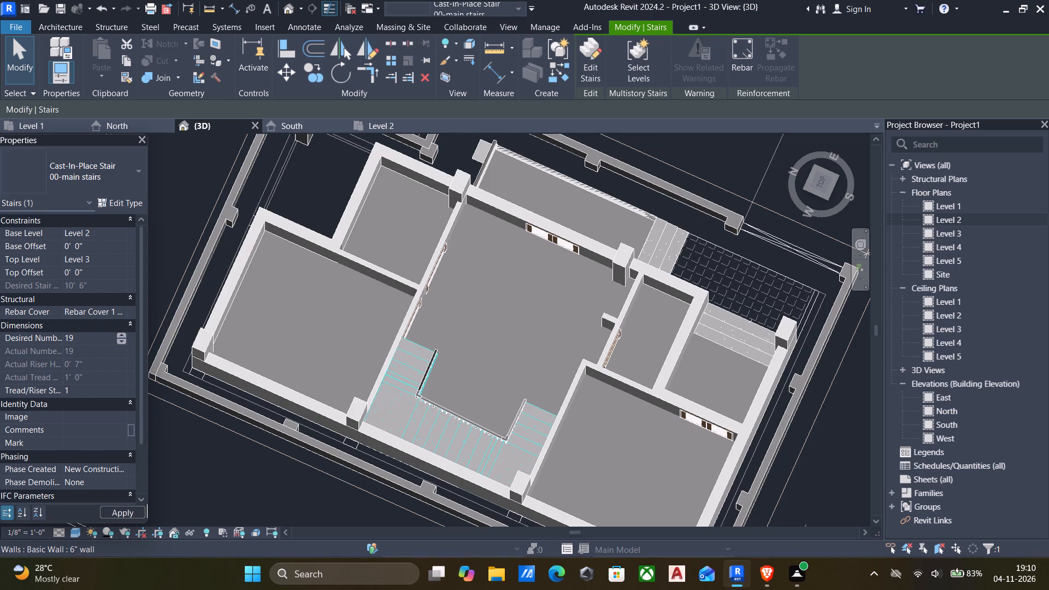
key("Return")
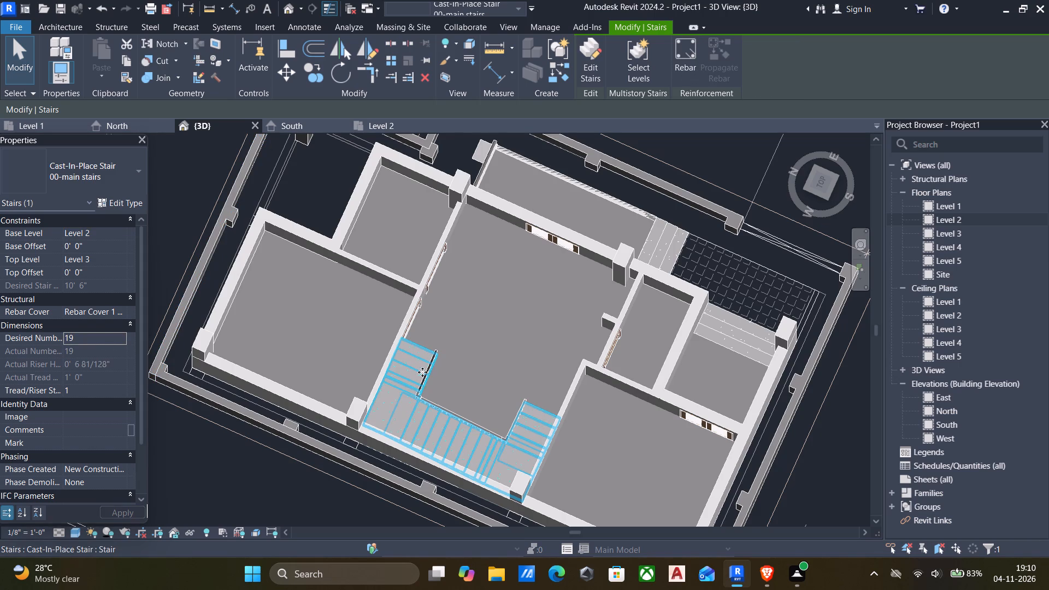
Examine the upper flight's steps beside the landing in 3D, checking how they meet the landing and railing.
scroll(420, 394, "up", 5)
scroll(448, 361, "down", 6)
middle_click_drag(448, 375, 363, 320, "shift")
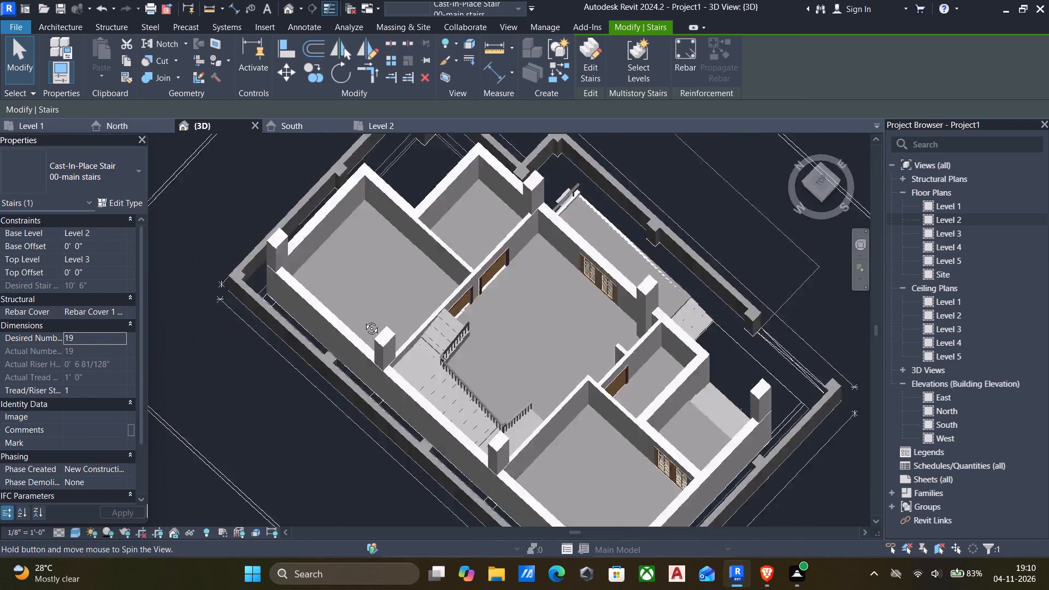
middle_click_drag(363, 320, 360, 263, "shift")
scroll(397, 298, "up", 5)
scroll(479, 357, "up", 4)
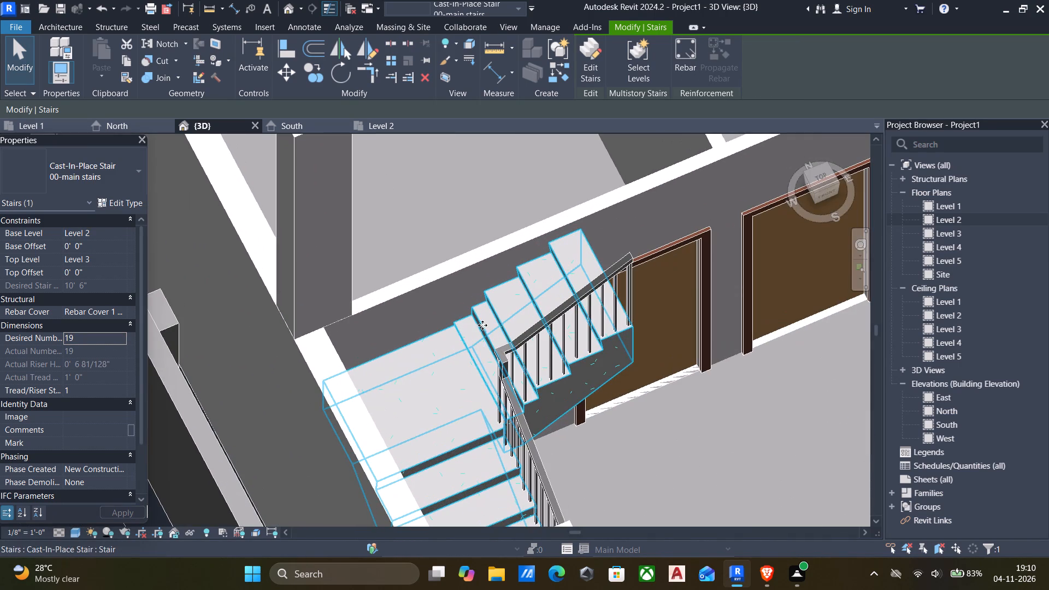
key("Escape")
scroll(490, 334, "up", 6)
scroll(428, 347, "down", 6)
middle_click_drag(433, 354, 477, 339, "shift")
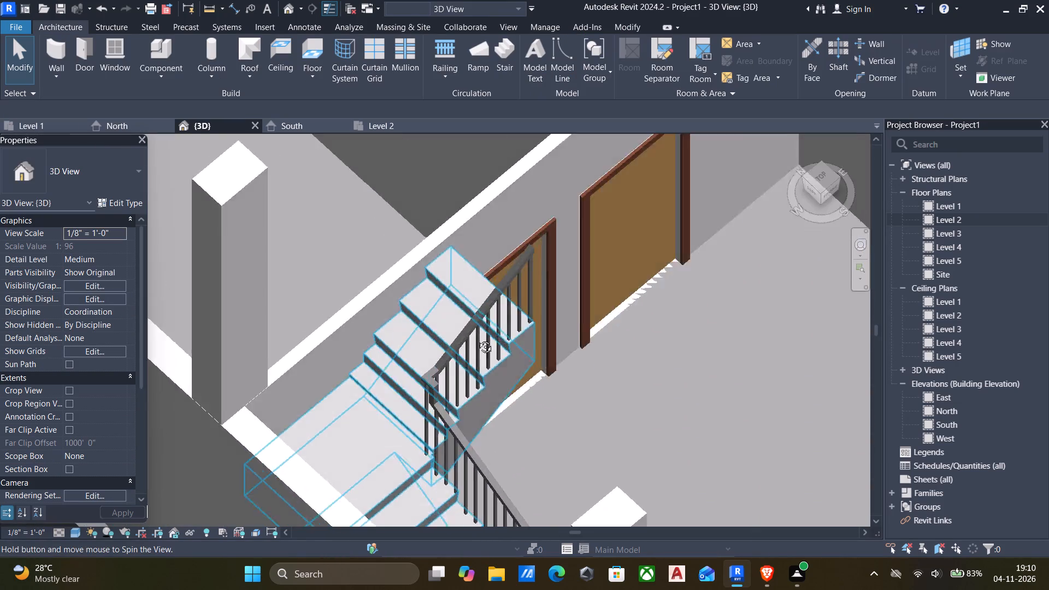
middle_click_drag(477, 339, 508, 249, "shift")
scroll(479, 304, "up", 6)
scroll(452, 358, "down", 7)
middle_click_drag(453, 358, 799, 157)
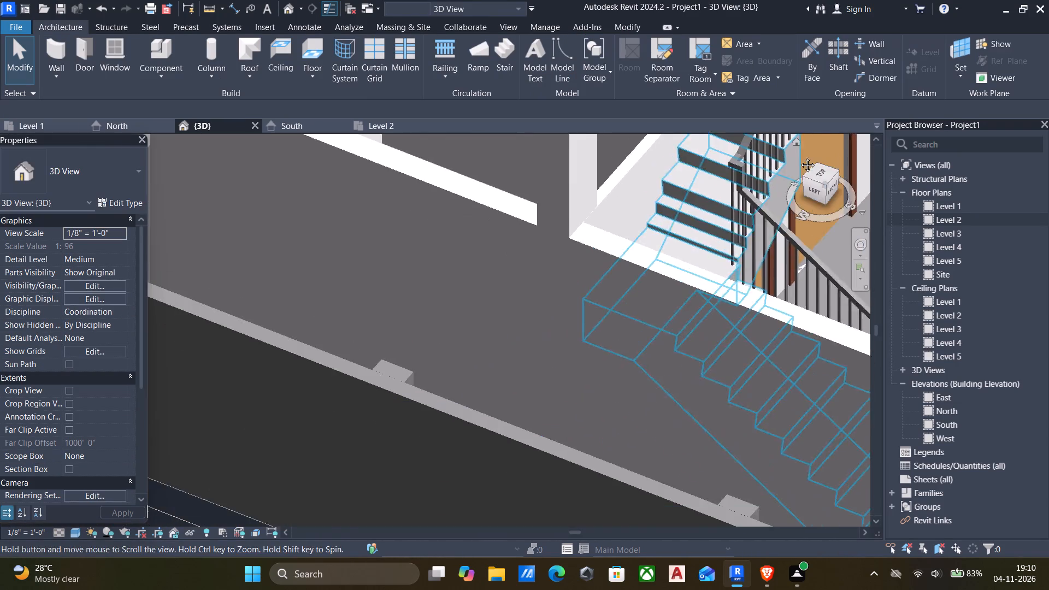
middle_click_drag(799, 157, 799, 155)
middle_click_drag(771, 200, 470, 404, "shift")
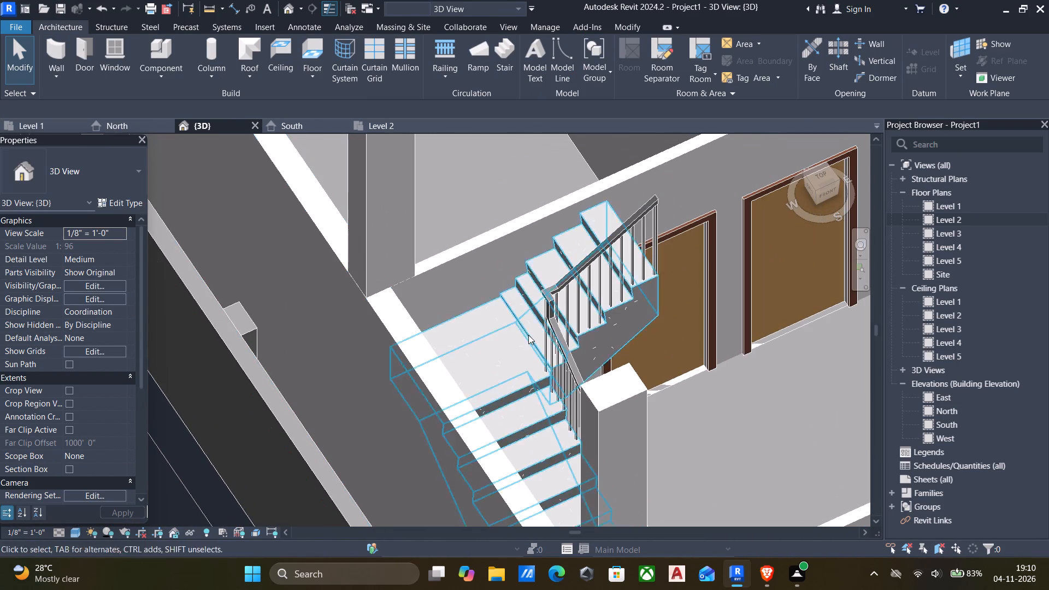
scroll(536, 305, "up", 6)
left_click(524, 290)
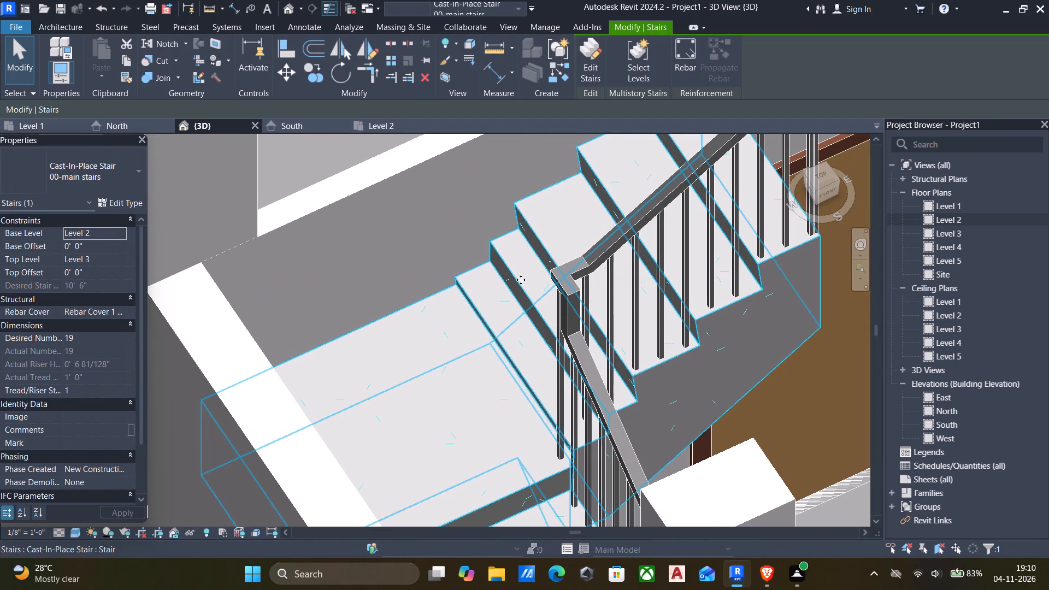
key("Escape")
Inspect all flights of the main staircase and the railing around the void in 3D from different sides.
scroll(439, 268, "down", 7)
scroll(523, 295, "down", 2, "shift")
middle_click_drag(523, 297, 590, 255, "shift")
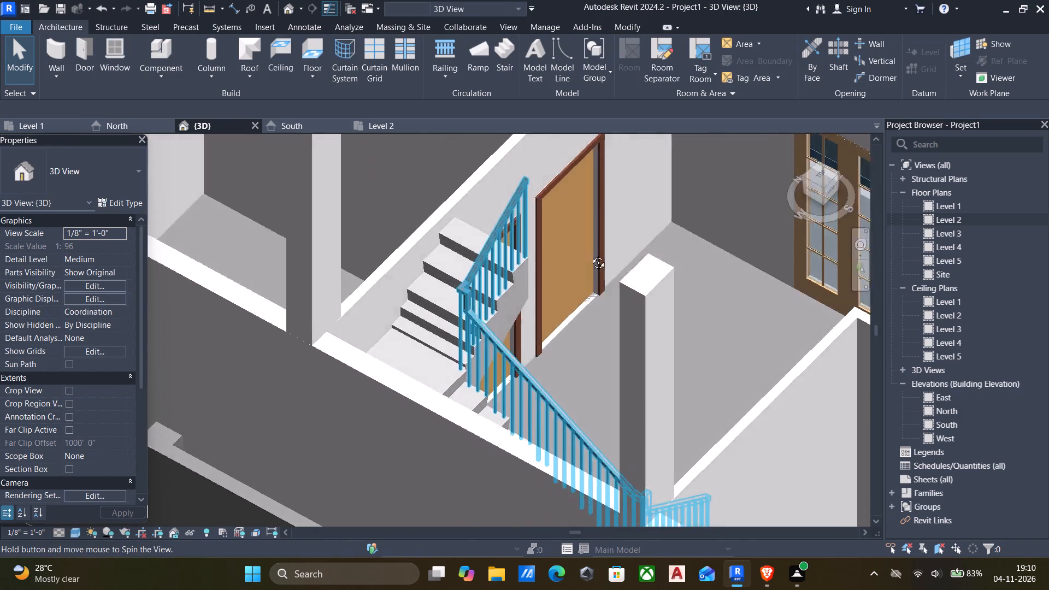
middle_click_drag(590, 255, 420, 289, "shift")
scroll(420, 291, "down", 1, "shift")
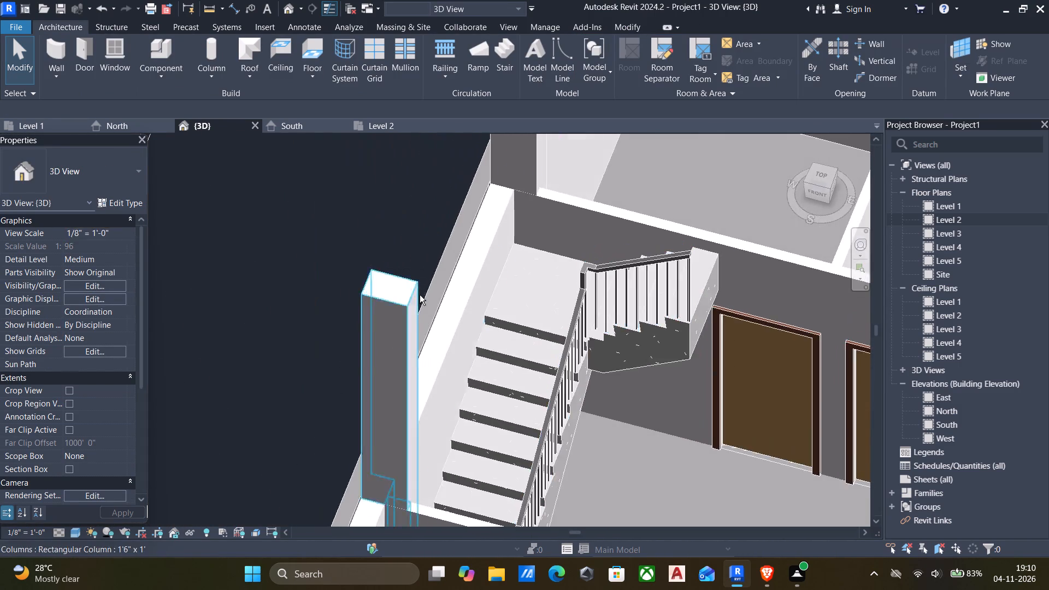
scroll(516, 335, "down", 5)
middle_click_drag(517, 350, 379, 379)
scroll(476, 421, "up", 5)
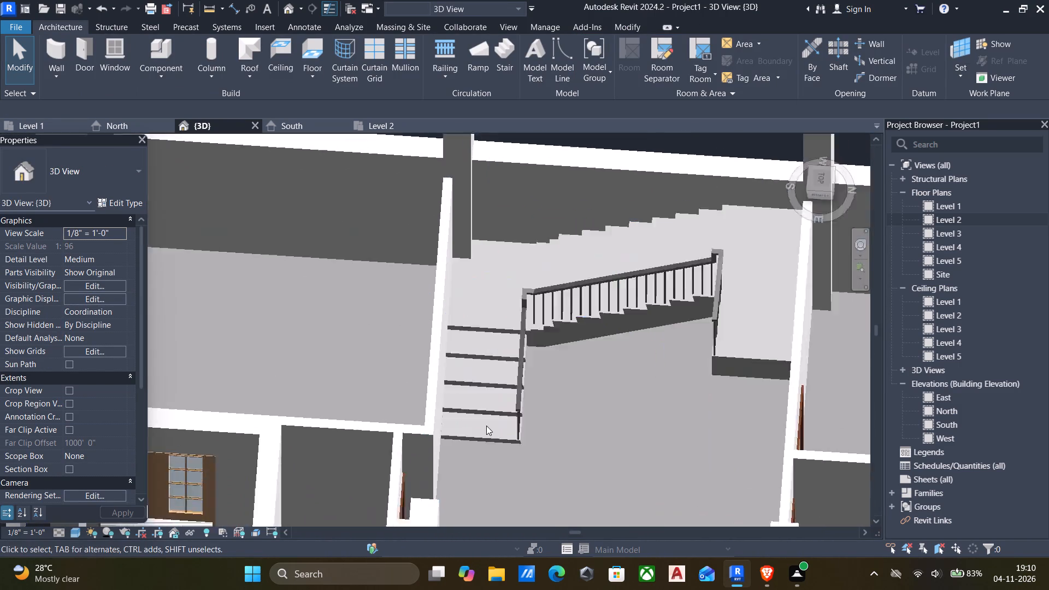
scroll(486, 426, "up", 2)
scroll(522, 294, "down", 3)
middle_click_drag(522, 297, 591, 302, "shift")
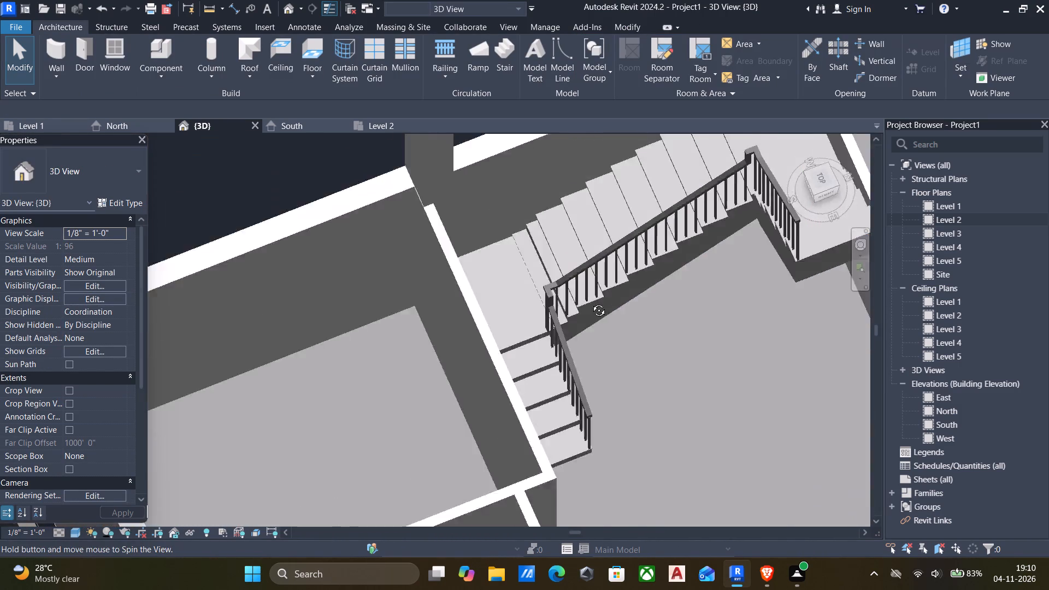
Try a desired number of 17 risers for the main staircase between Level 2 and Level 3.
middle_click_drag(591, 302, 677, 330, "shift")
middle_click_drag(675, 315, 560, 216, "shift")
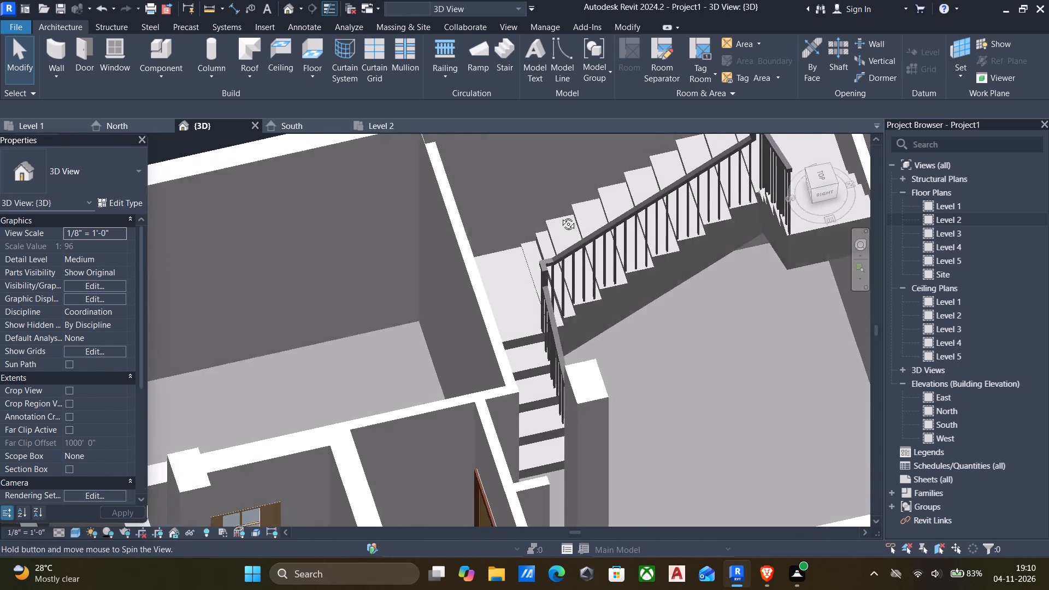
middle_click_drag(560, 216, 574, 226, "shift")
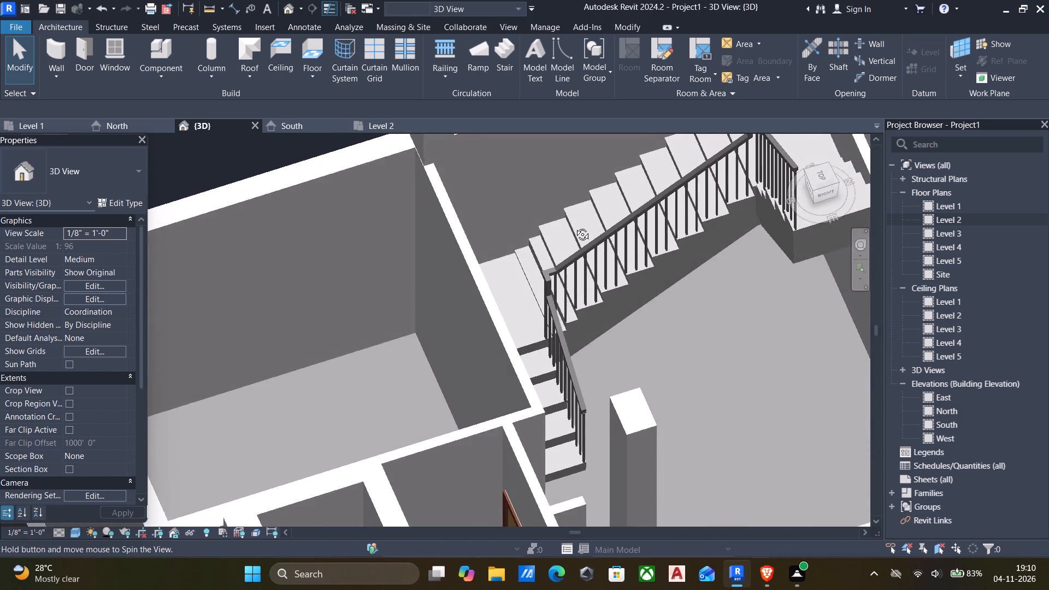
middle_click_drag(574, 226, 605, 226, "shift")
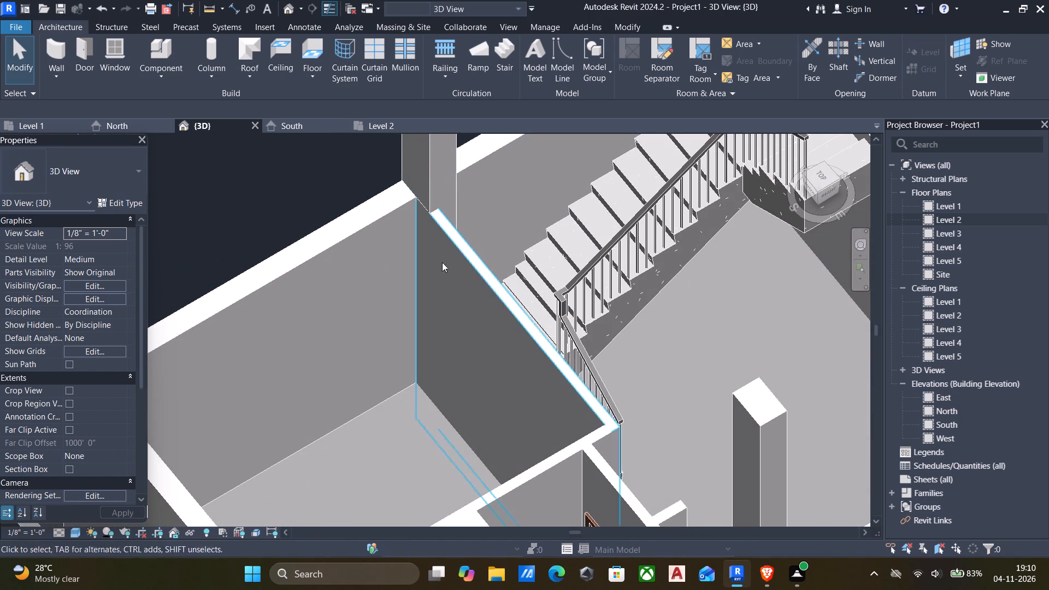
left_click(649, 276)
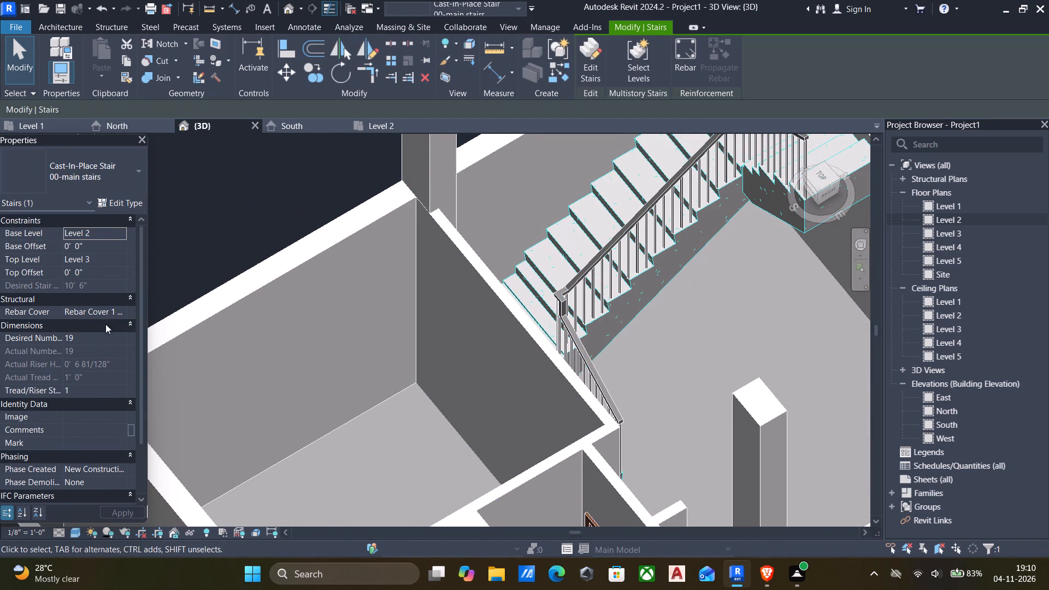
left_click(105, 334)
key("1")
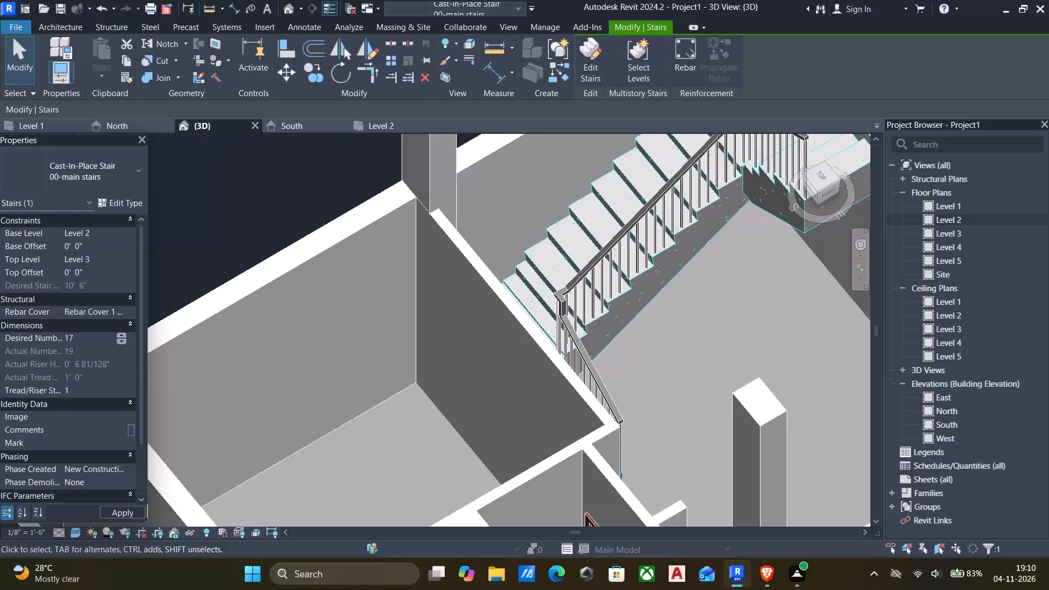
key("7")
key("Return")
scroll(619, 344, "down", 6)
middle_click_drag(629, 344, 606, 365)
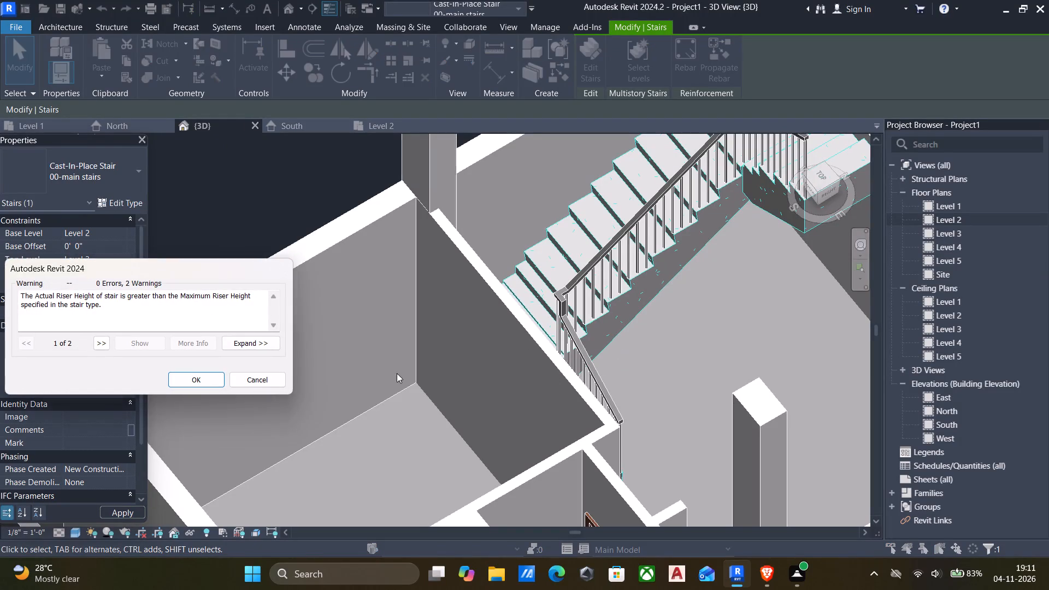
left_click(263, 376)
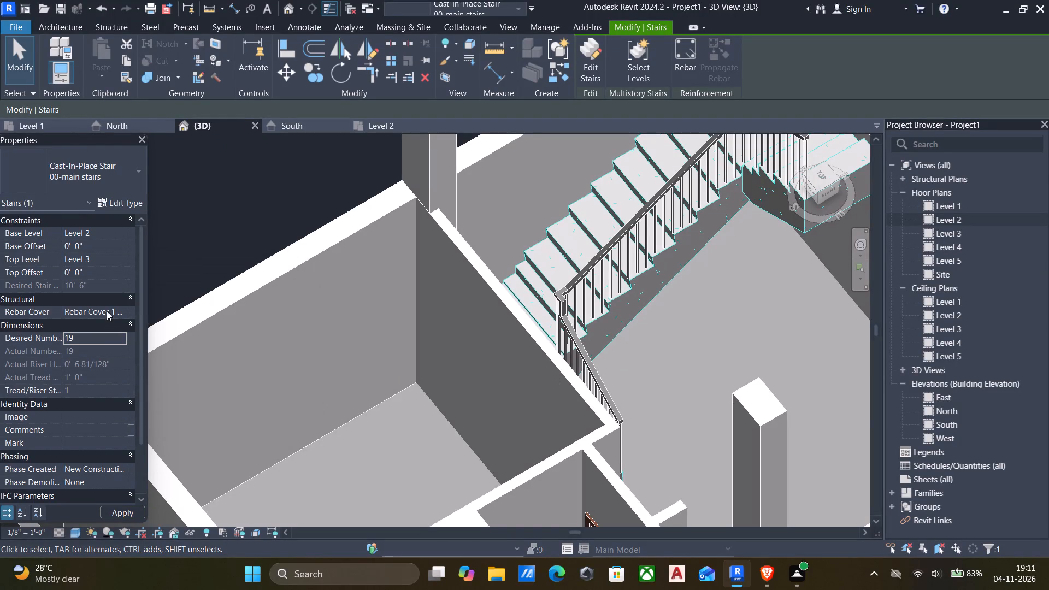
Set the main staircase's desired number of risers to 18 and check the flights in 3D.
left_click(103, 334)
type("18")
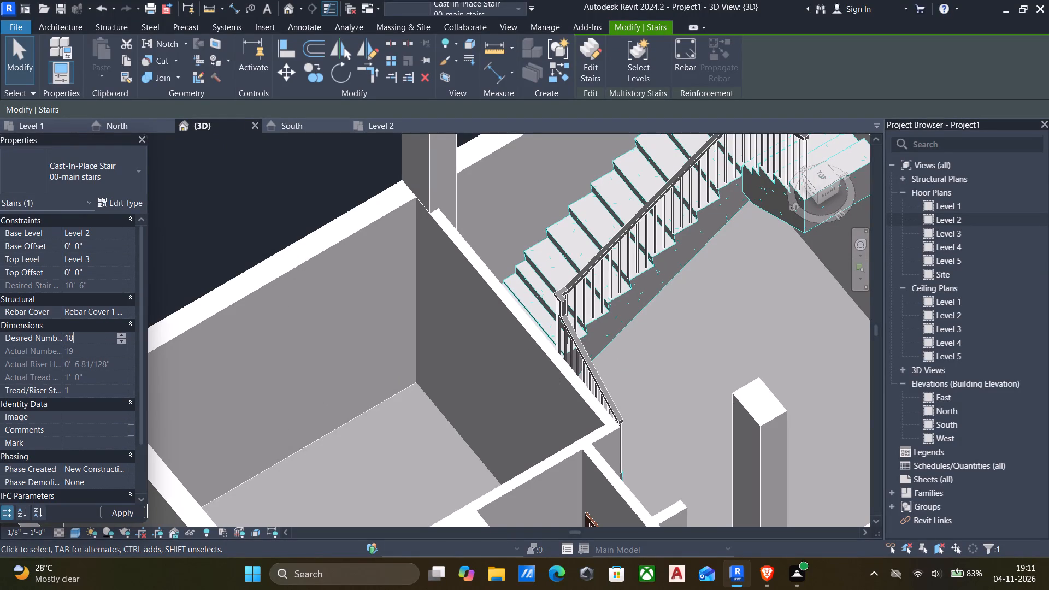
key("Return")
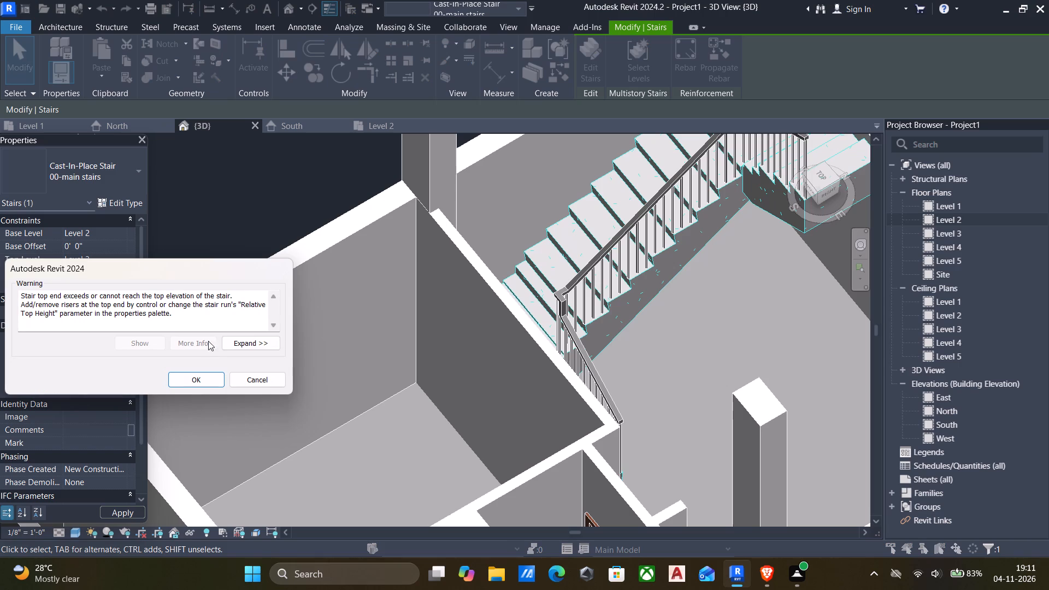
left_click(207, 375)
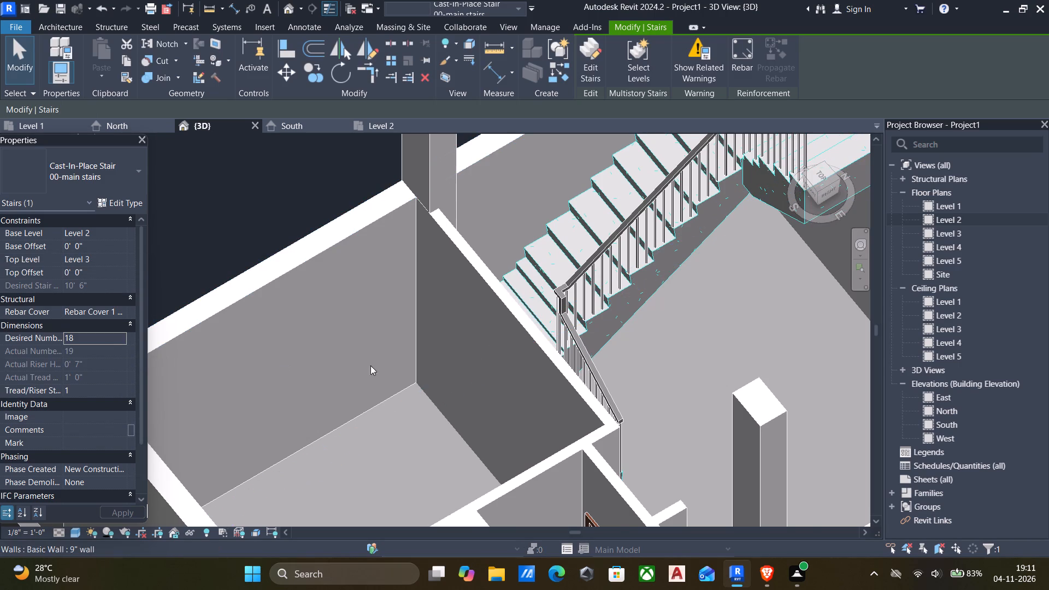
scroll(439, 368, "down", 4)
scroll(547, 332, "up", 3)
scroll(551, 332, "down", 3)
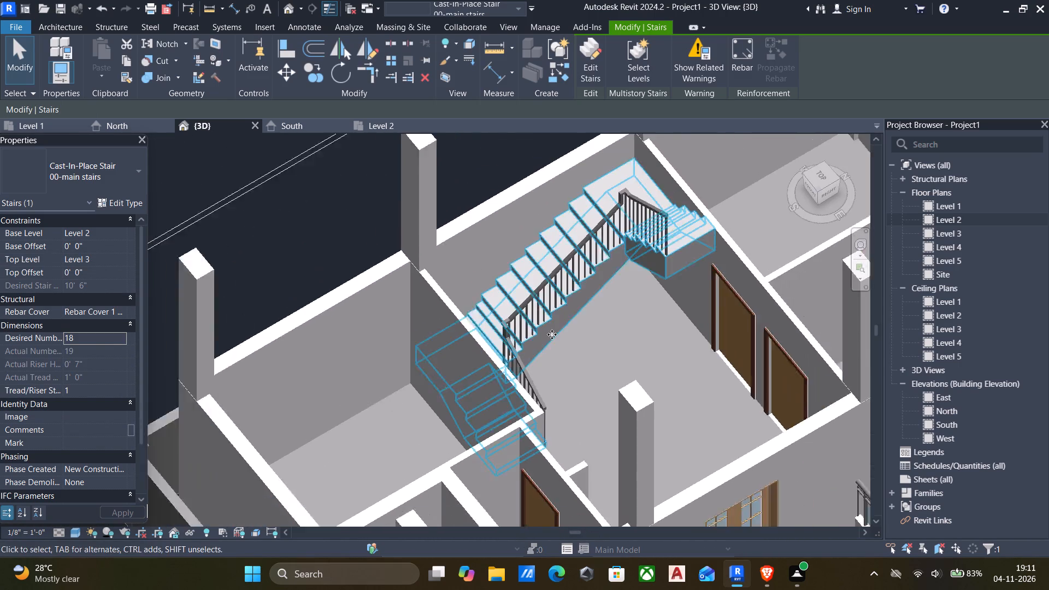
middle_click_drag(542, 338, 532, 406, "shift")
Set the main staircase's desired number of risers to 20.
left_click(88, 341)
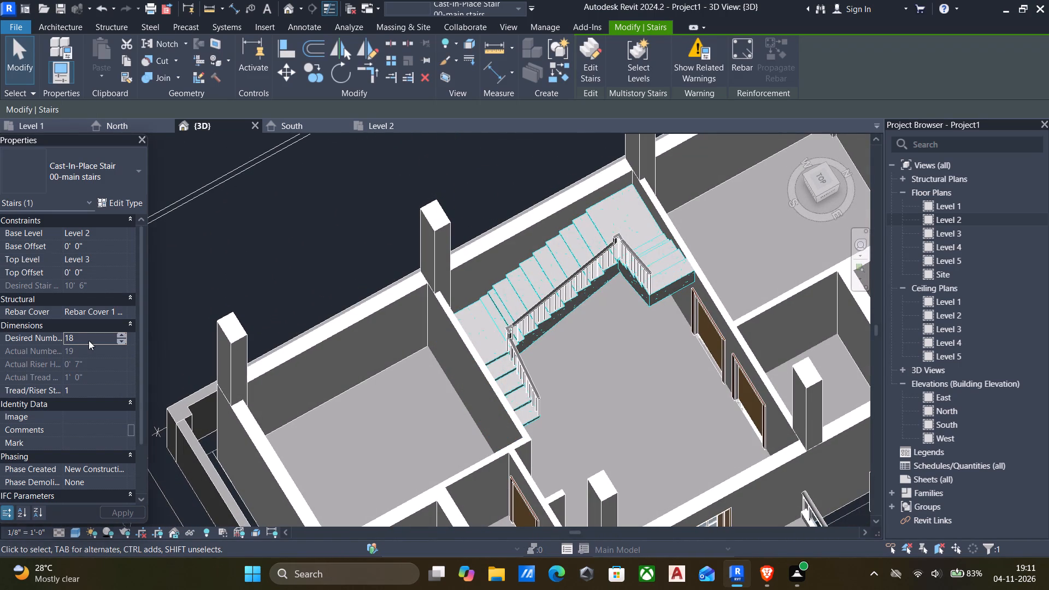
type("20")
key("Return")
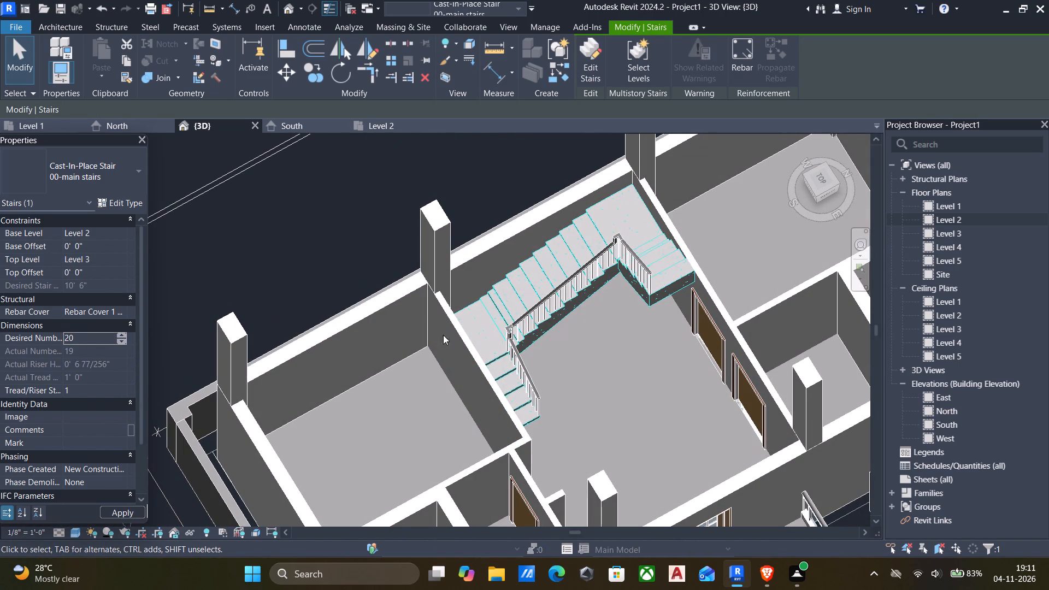
Examine the main staircase's steps at both landings and the railing corner in 3D from several sides.
scroll(700, 265, "up", 5)
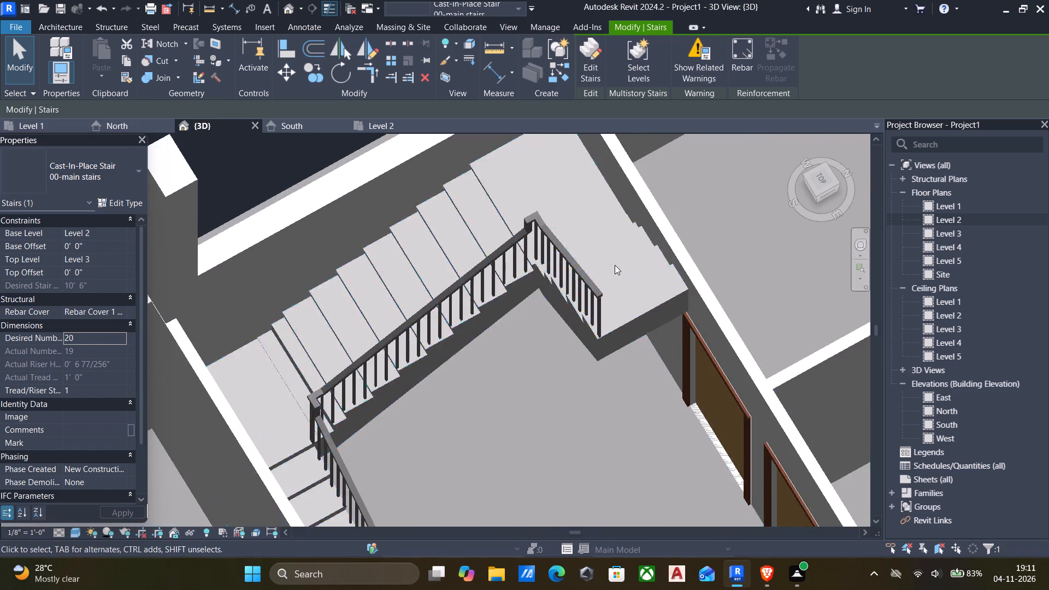
scroll(615, 265, "down", 8)
middle_click_drag(618, 274, 839, 238, "shift")
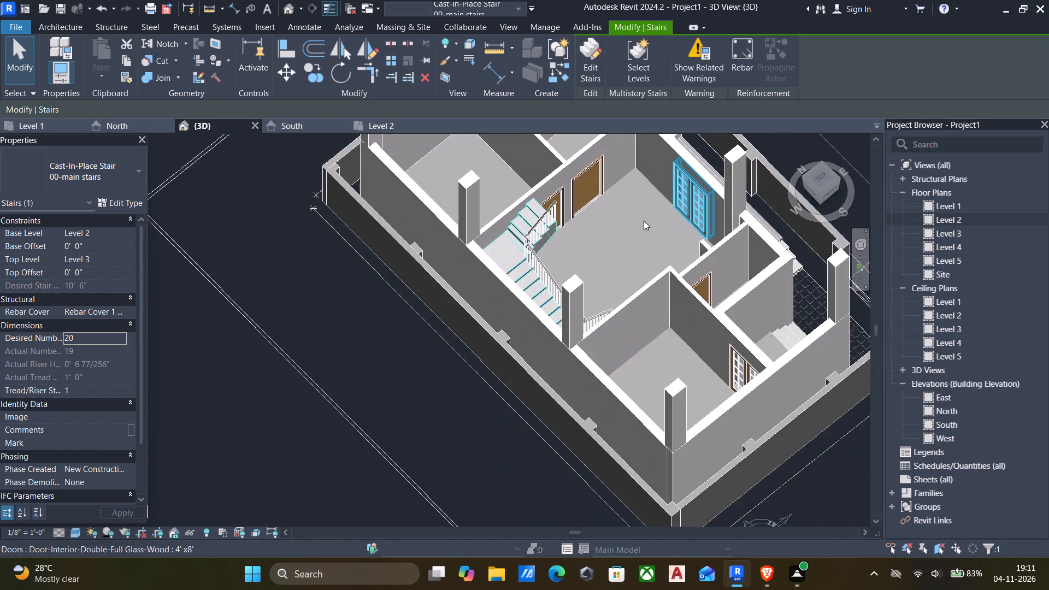
scroll(644, 221, "up", 5)
scroll(455, 234, "up", 6)
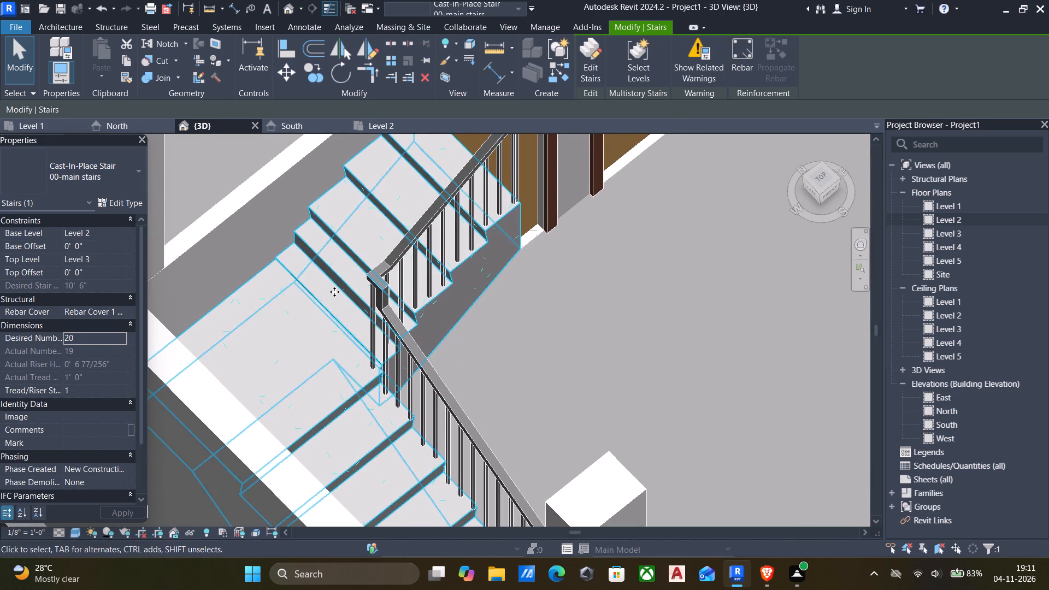
scroll(341, 297, "down", 4)
middle_click_drag(343, 298, 374, 223, "shift")
scroll(370, 243, "up", 2)
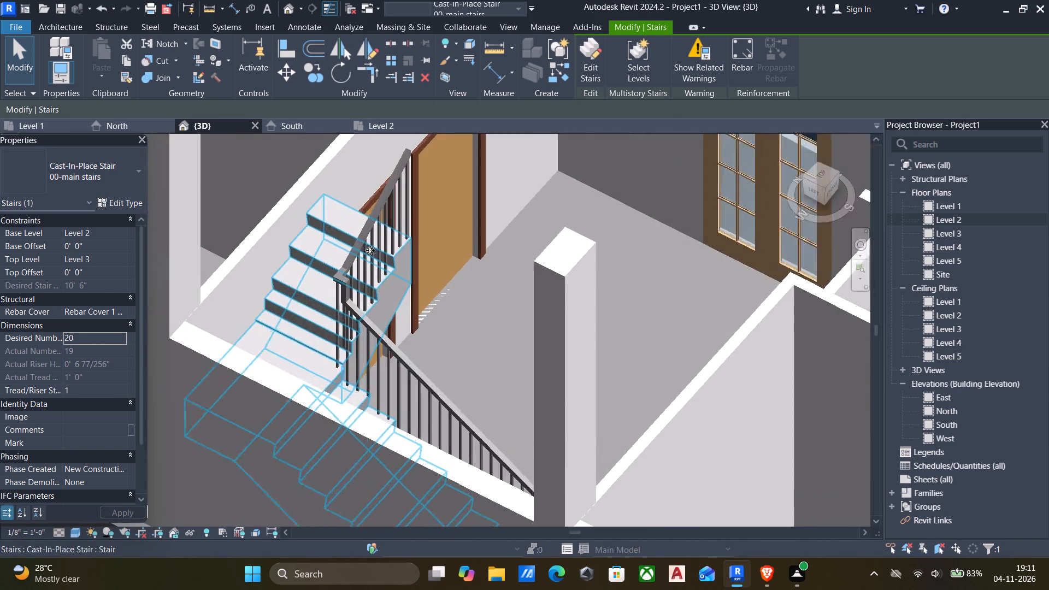
scroll(370, 250, "up", 4)
scroll(364, 293, "down", 6)
middle_click_drag(386, 299, 465, 285)
scroll(455, 293, "up", 3)
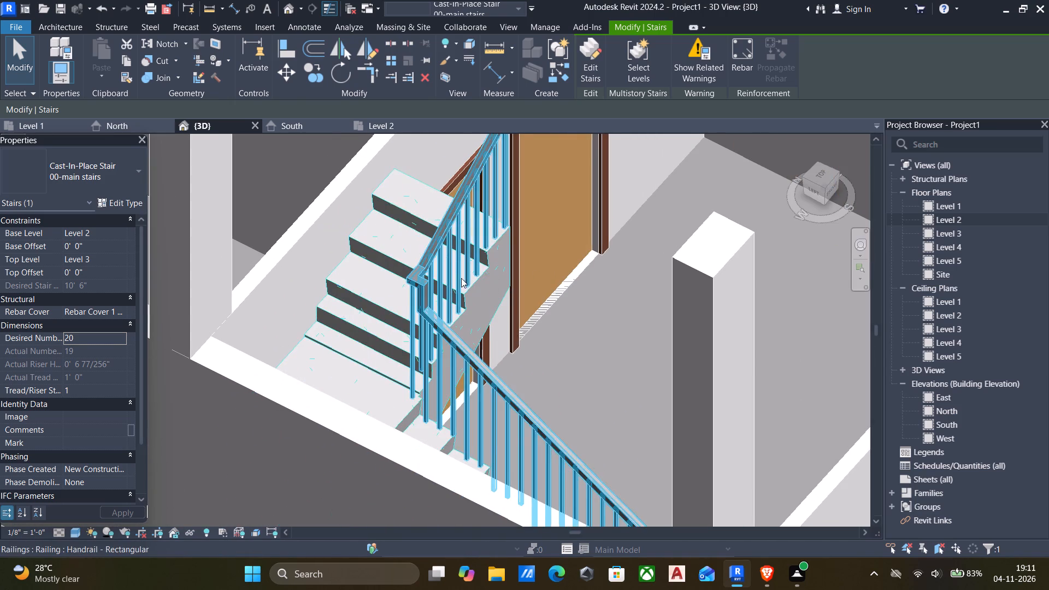
scroll(463, 273, "down", 6)
middle_click_drag(463, 273, 436, 276, "shift")
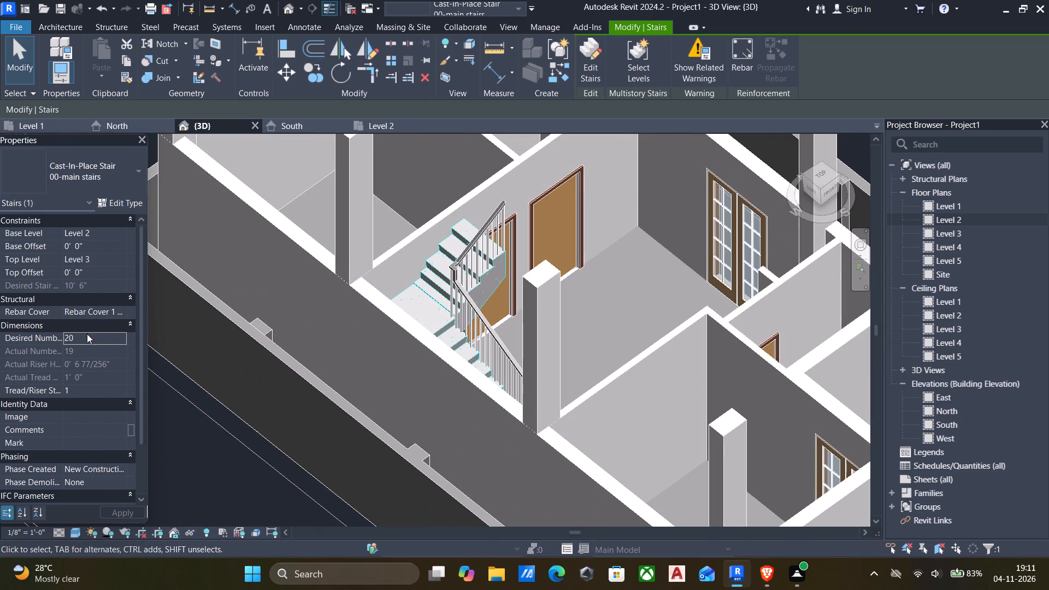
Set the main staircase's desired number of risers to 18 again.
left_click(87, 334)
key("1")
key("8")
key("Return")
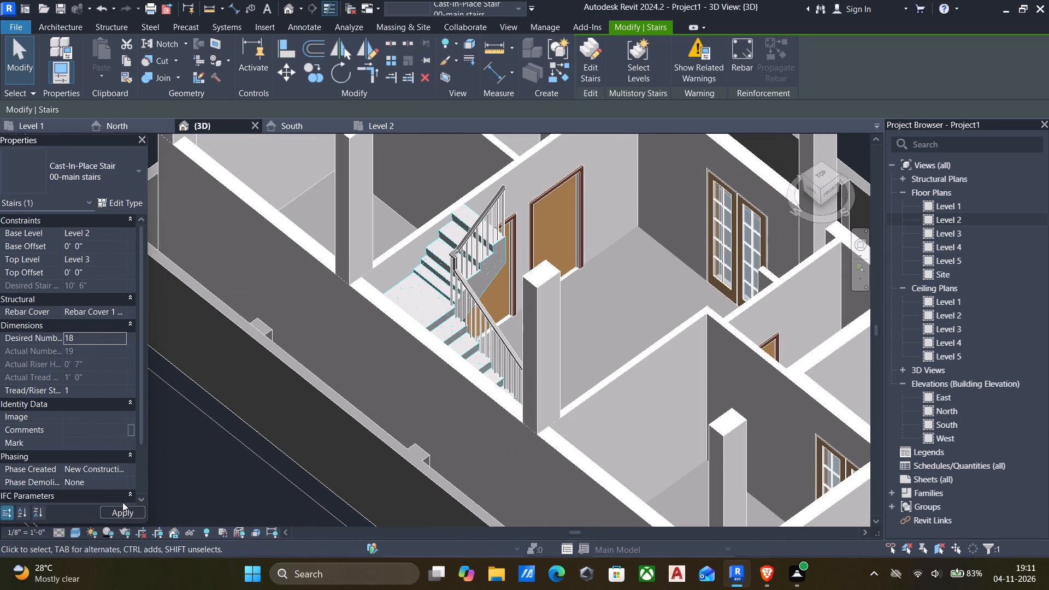
Inspect the middle flight's first steps beside the landing and the overall staircase in 3D.
scroll(489, 264, "down", 2)
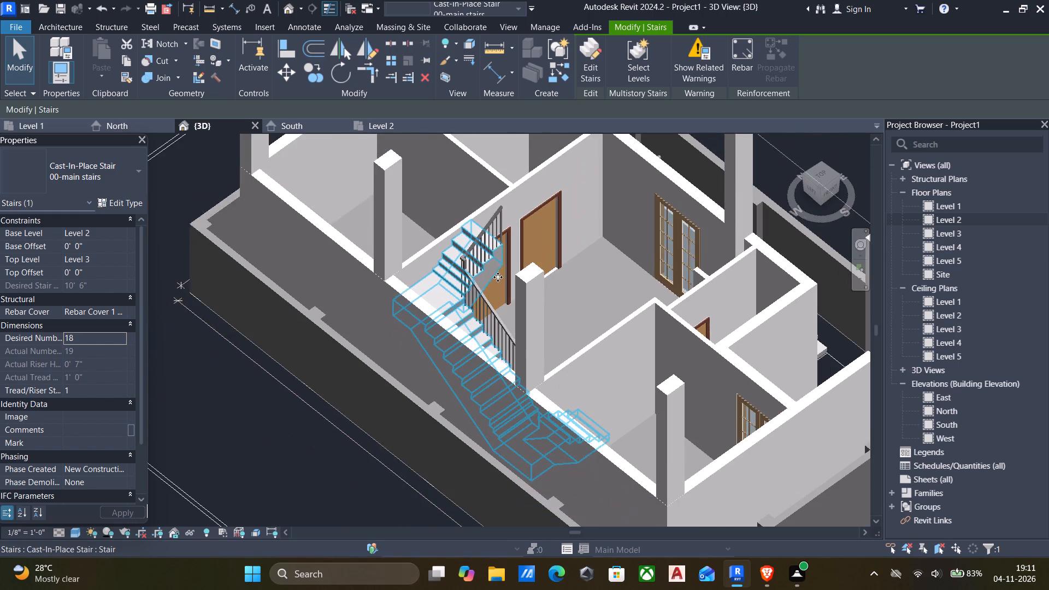
scroll(498, 277, "down", 2)
middle_click_drag(493, 275, 237, 323, "shift")
scroll(476, 364, "up", 5)
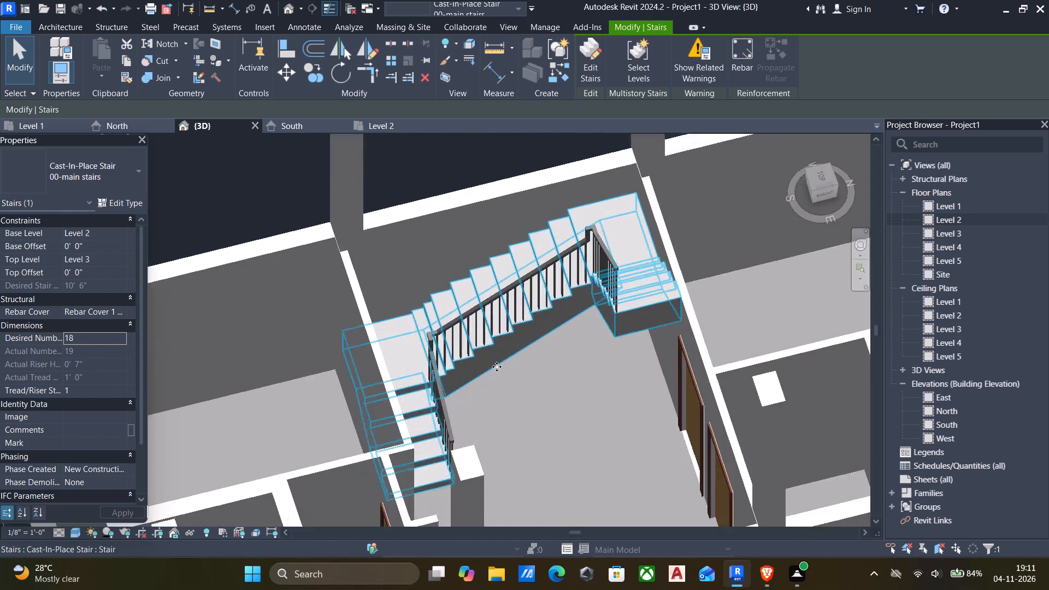
scroll(497, 367, "up", 1)
scroll(427, 324, "up", 5)
scroll(427, 324, "down", 4)
middle_click_drag(429, 328, 541, 358)
scroll(546, 358, "up", 6)
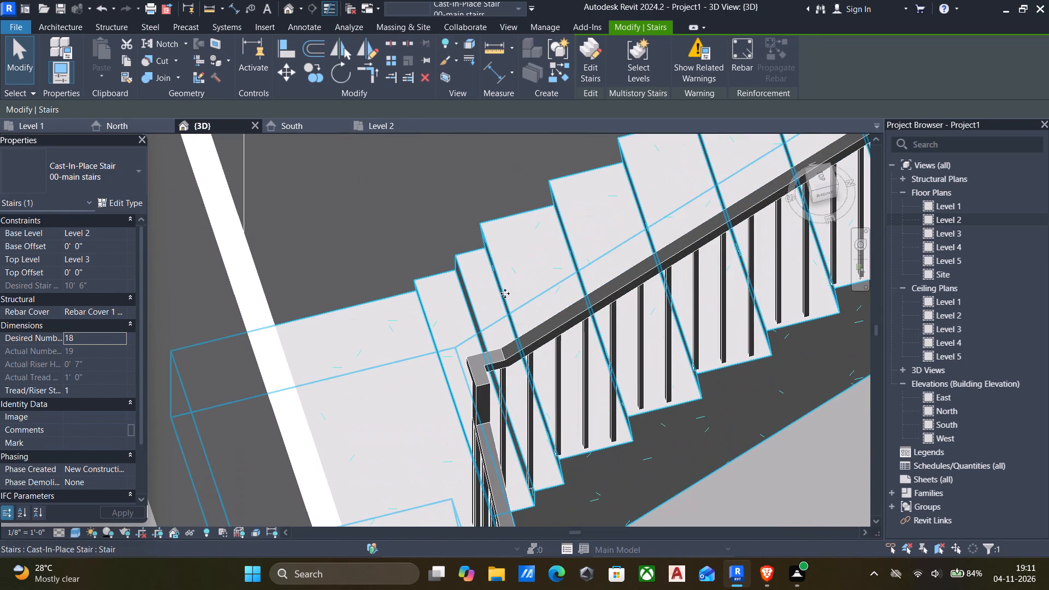
scroll(486, 293, "down", 7)
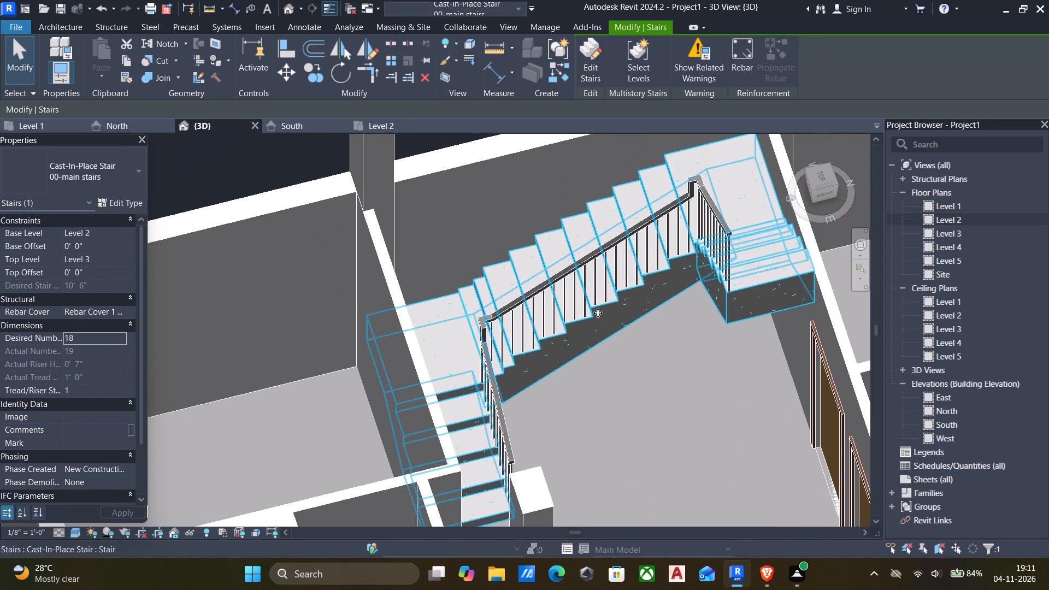
Delete the main staircase between Level 2 and Level 3.
left_click(607, 337)
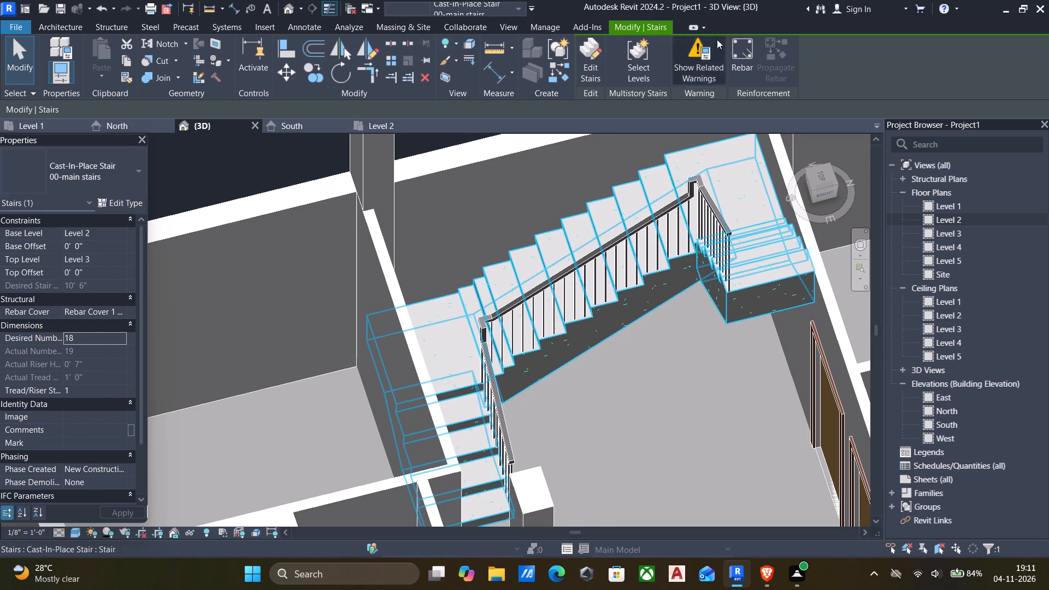
key("Delete")
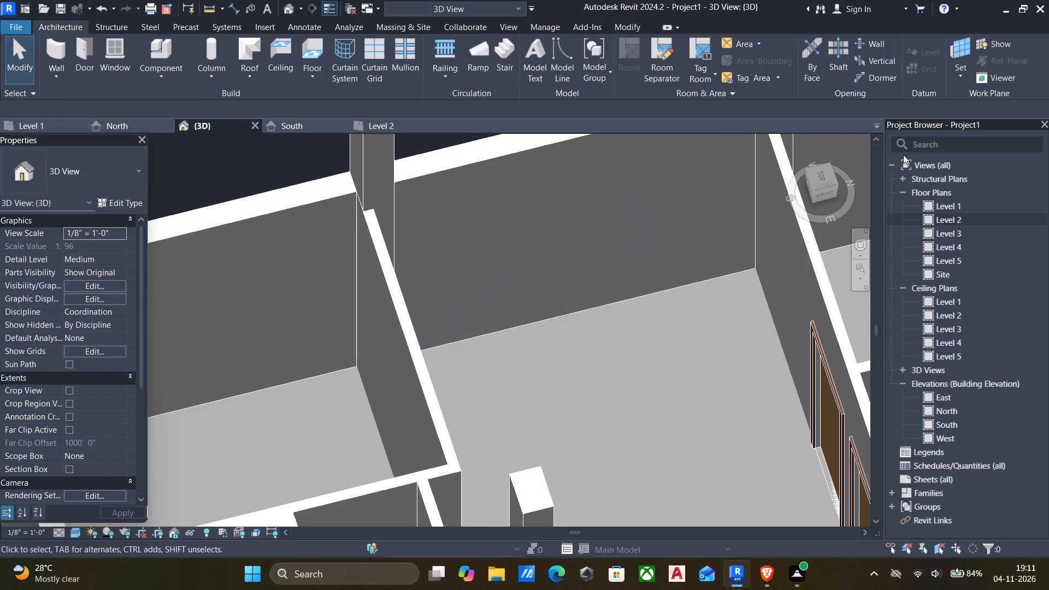
Open the Level 2 floor plan at the imported stair and void outline.
double_click(926, 217)
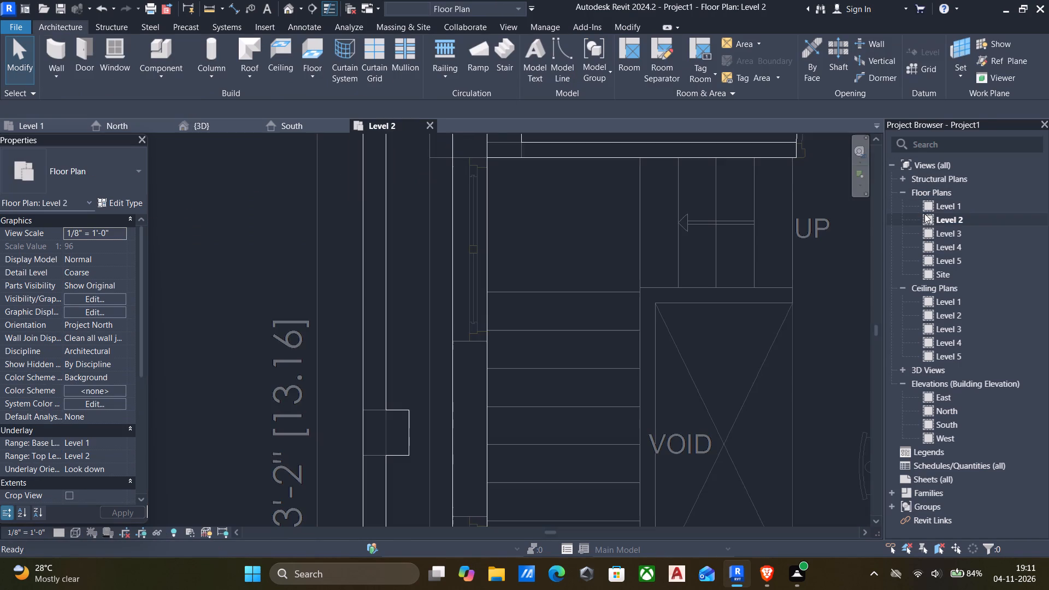
scroll(795, 192, "down", 12)
middle_click_drag(774, 213, 582, 257)
scroll(550, 254, "up", 3)
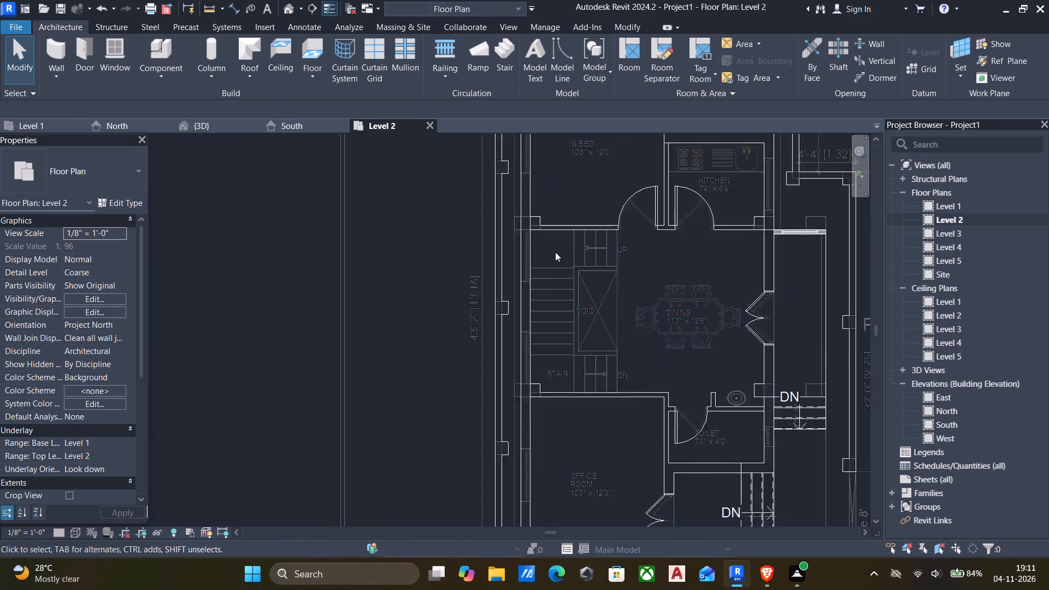
scroll(555, 252, "up", 2)
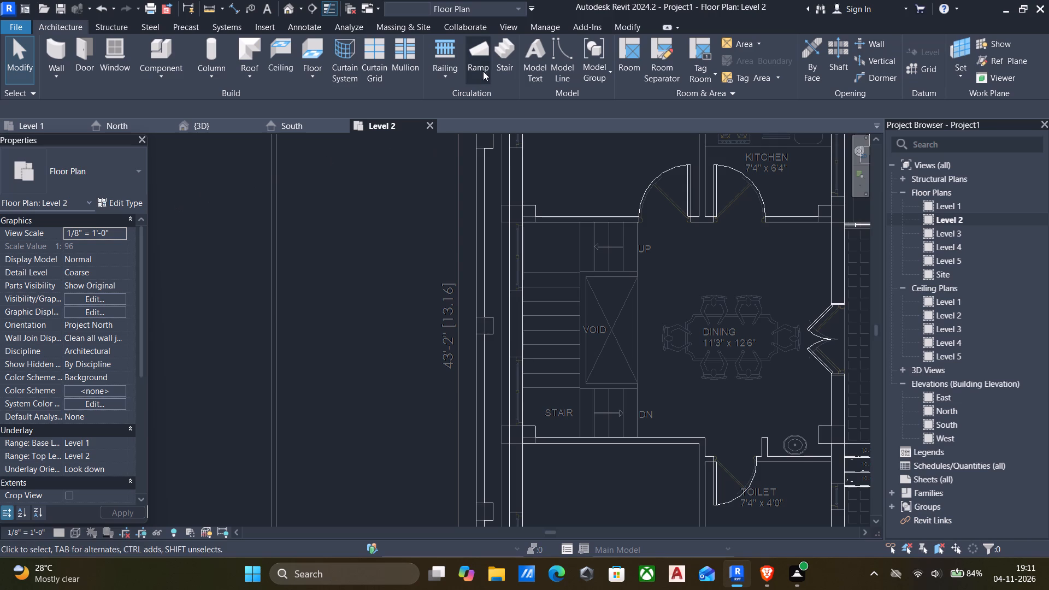
Start a new stair as a sketched run and draw its boundary line along the wall beside the UP flight.
left_click(501, 52)
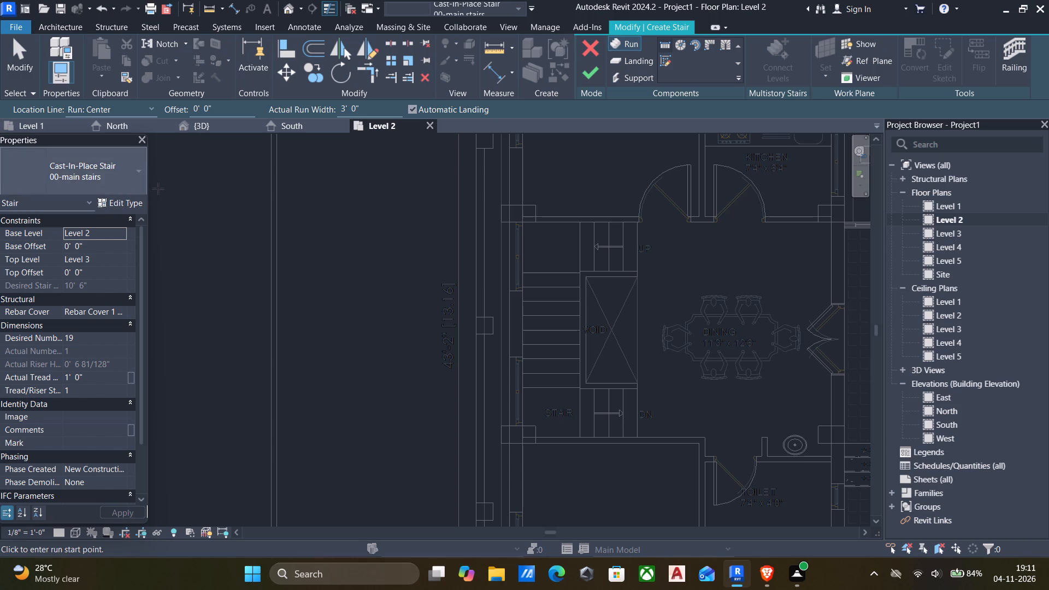
left_click(666, 57)
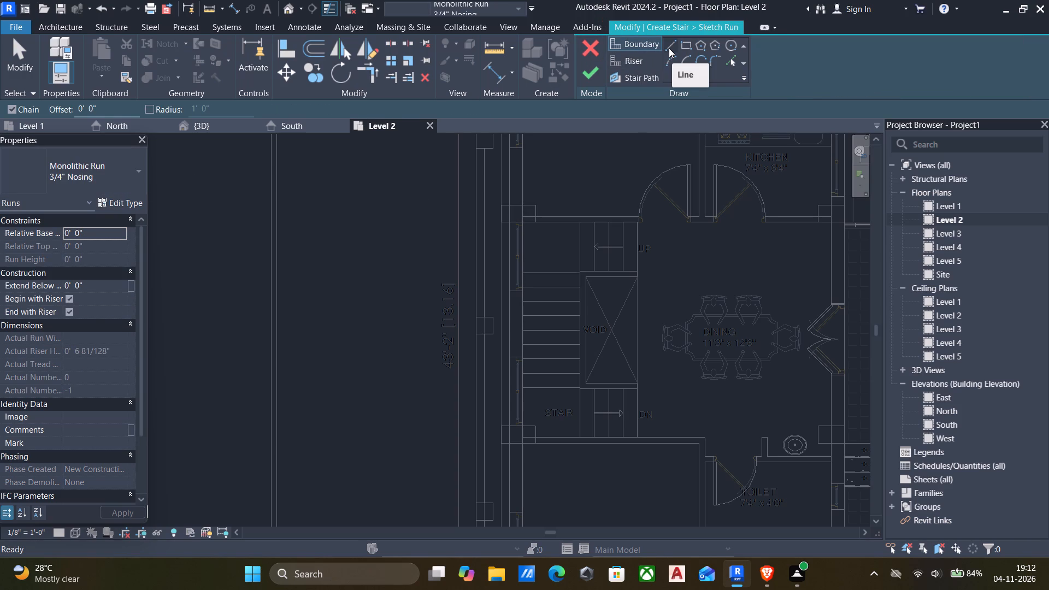
left_click(669, 44)
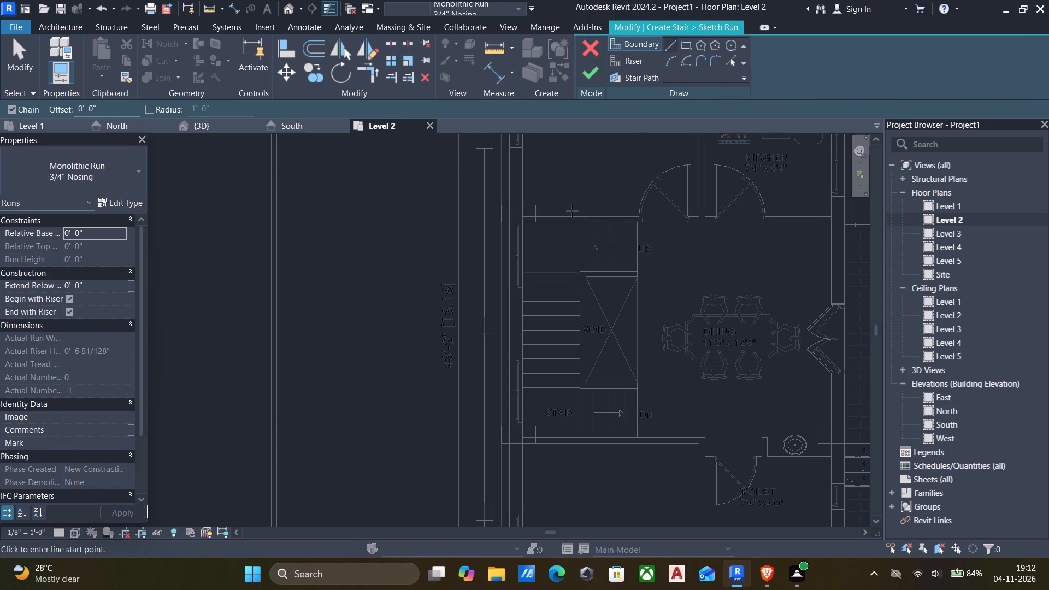
scroll(530, 231, "up", 11)
left_click(514, 200)
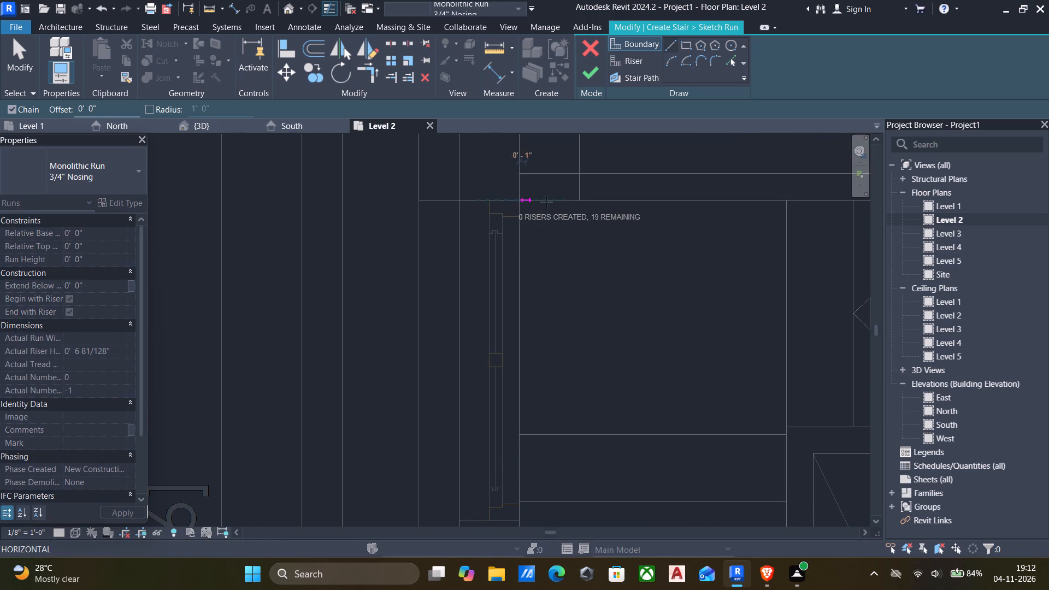
scroll(582, 202, "down", 6)
middle_click_drag(582, 202, 456, 196)
scroll(667, 195, "up", 5)
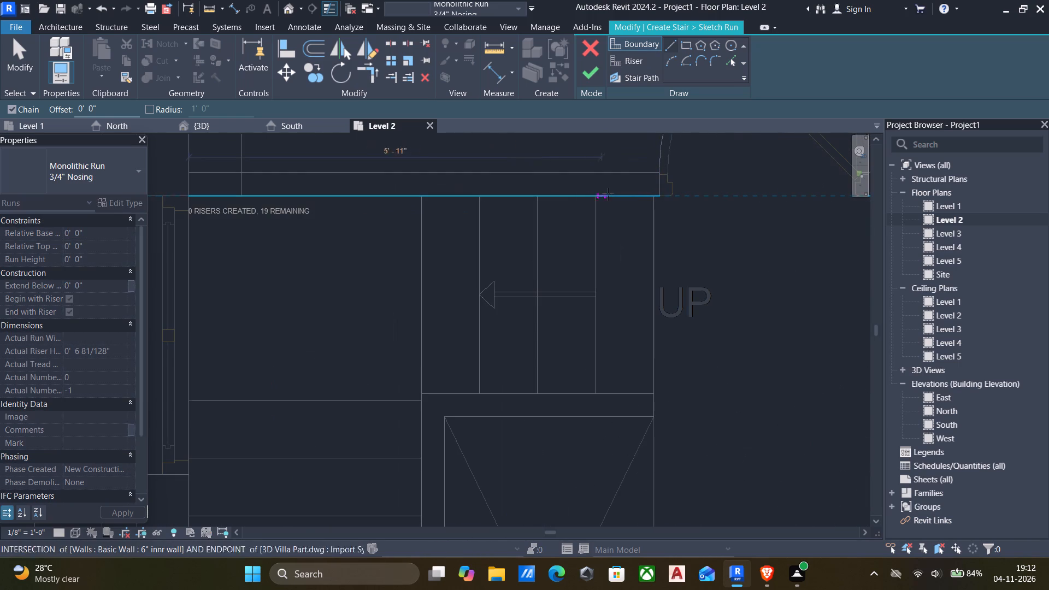
scroll(653, 198, "up", 6)
left_click(655, 197)
scroll(656, 202, "down", 6)
middle_click_drag(660, 210, 686, 203)
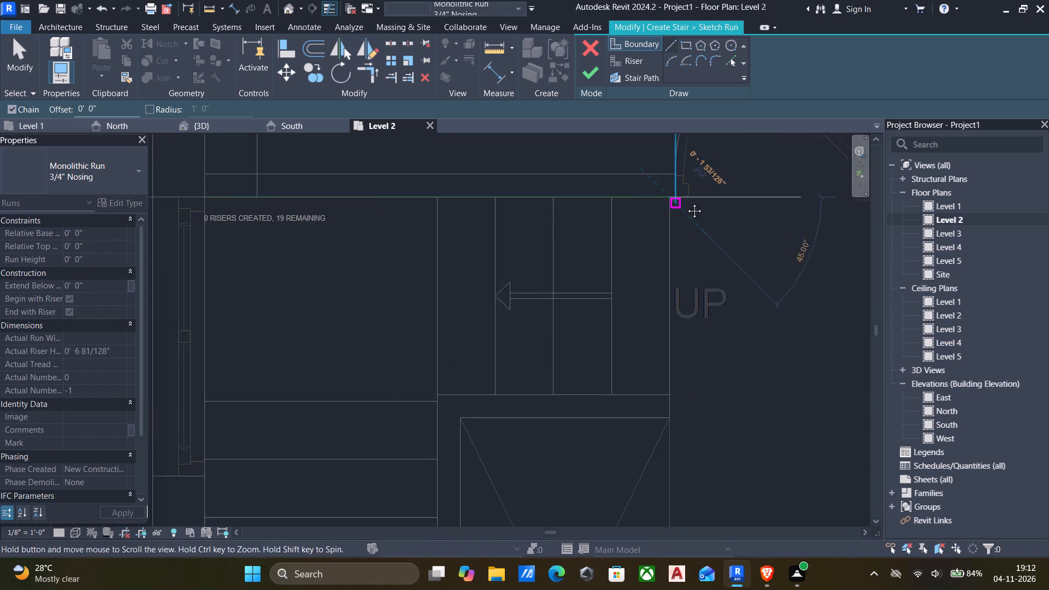
middle_click_drag(686, 203, 698, 200)
scroll(706, 197, "down", 6)
key("Escape")
Draw the opposite boundary line, about 6'-8" long, along the wall beside the DN flight.
scroll(679, 206, "down", 1)
middle_click_drag(679, 207, 704, 157)
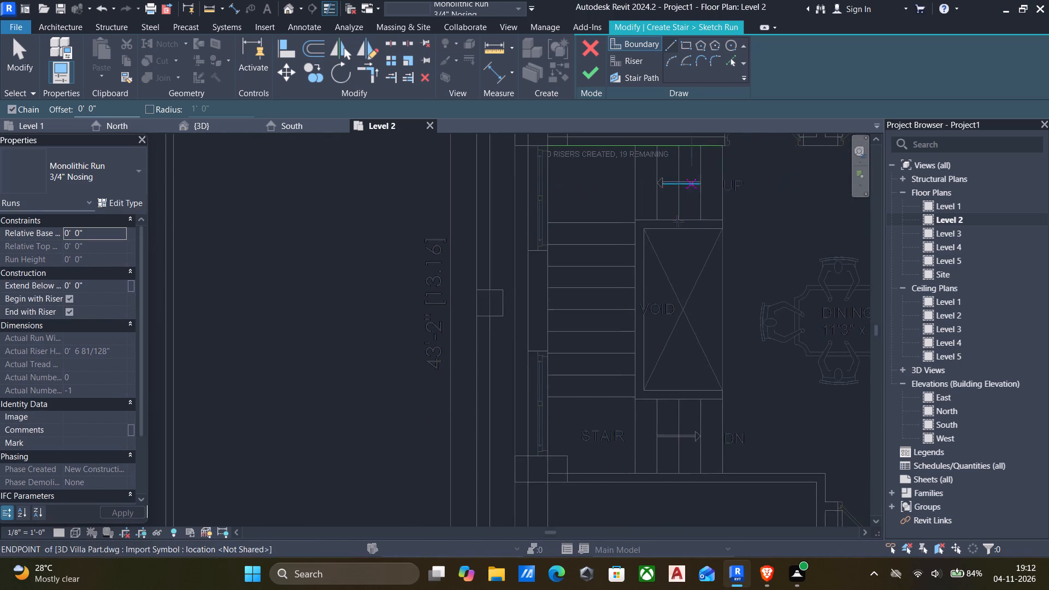
scroll(671, 274, "down", 1)
middle_click_drag(681, 310, 696, 231)
middle_click_drag(684, 333, 686, 318)
scroll(686, 322, "up", 7)
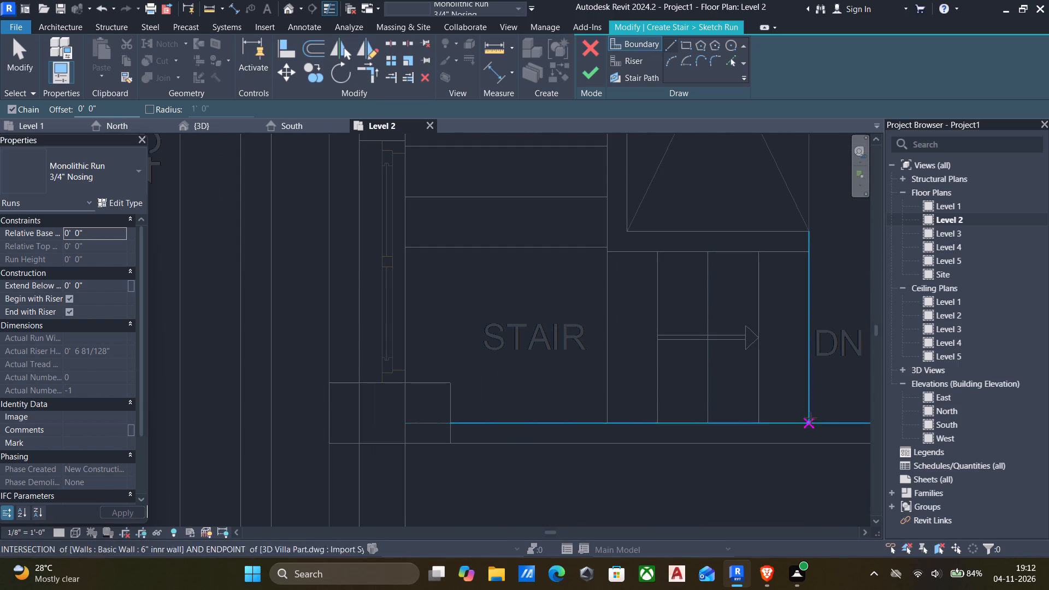
left_click(809, 420)
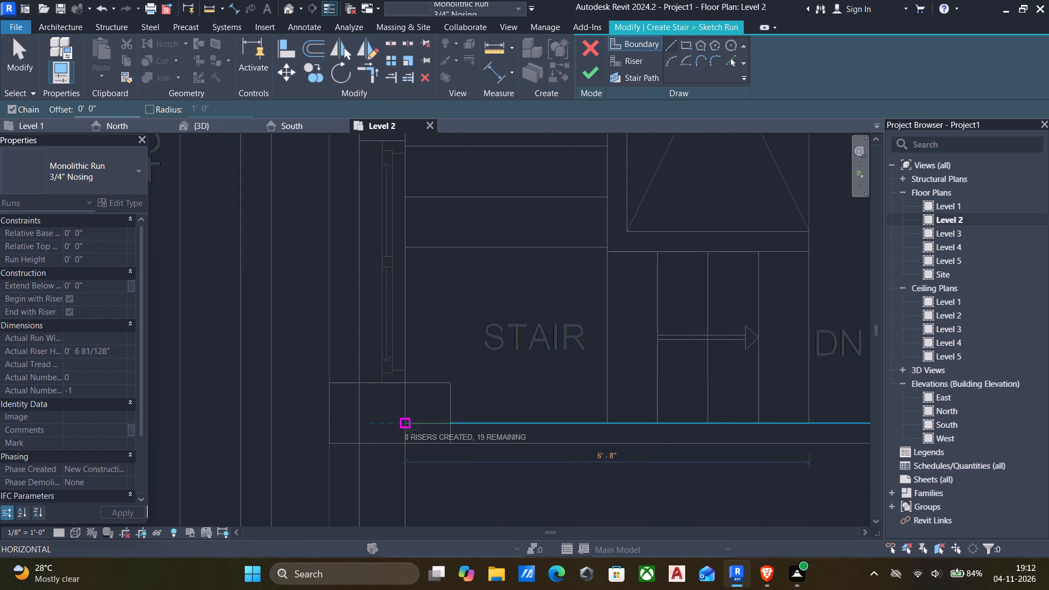
left_click(409, 428)
key("Escape")
Draw the outer boundary line along the 9" wall, joining the two flight-side boundary lines.
scroll(420, 402, "down", 6)
scroll(461, 346, "down", 5)
middle_click_drag(463, 347, 570, 403)
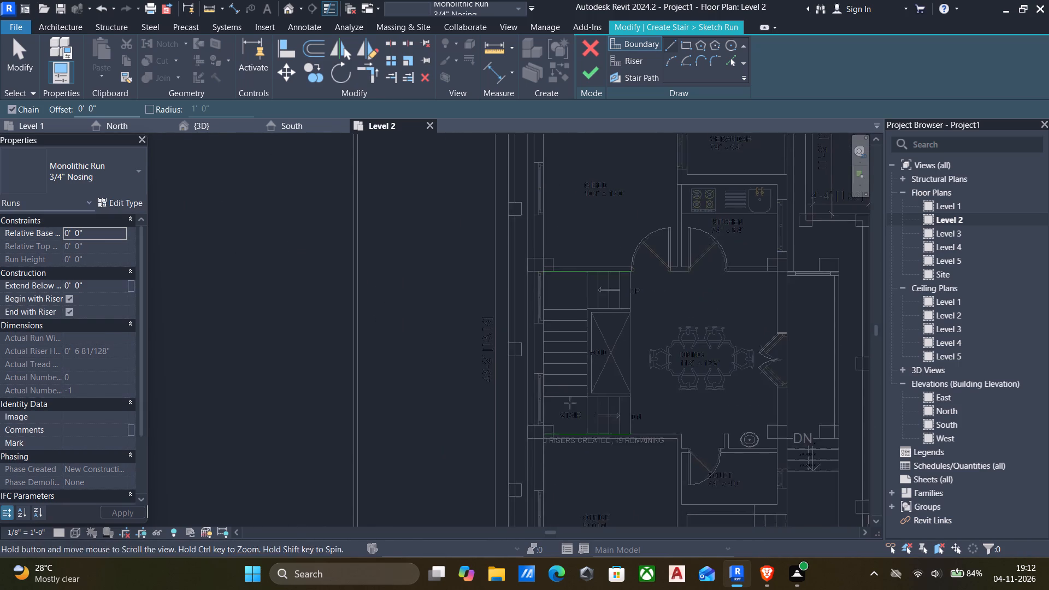
middle_click_drag(570, 403, 569, 403)
scroll(572, 399, "up", 1)
scroll(513, 253, "up", 10)
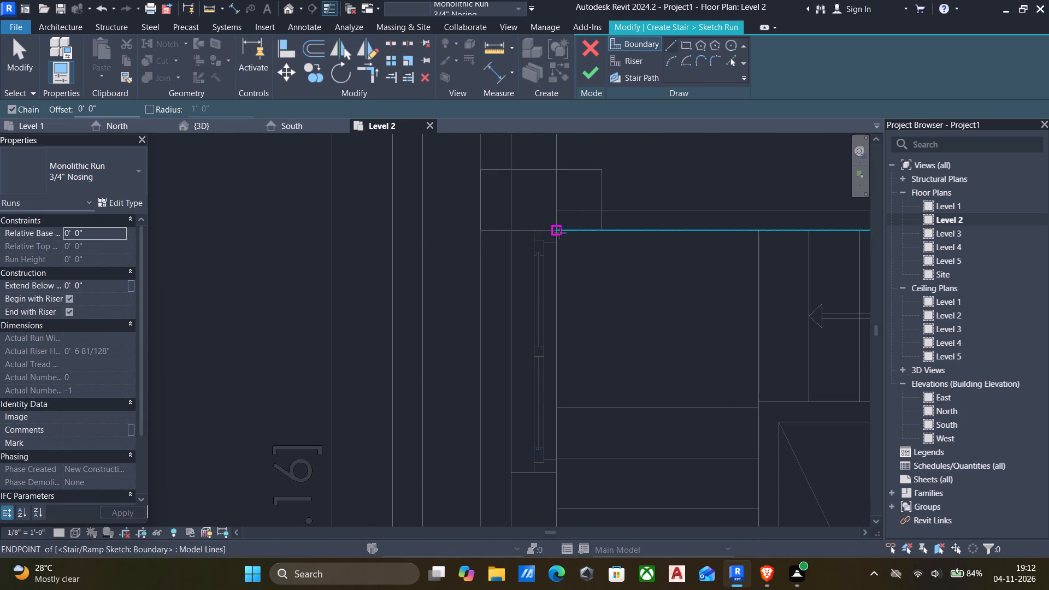
left_click(560, 233)
scroll(560, 304, "down", 6)
middle_click_drag(559, 369, 555, 296)
middle_click_drag(544, 384, 539, 308)
scroll(556, 370, "down", 1)
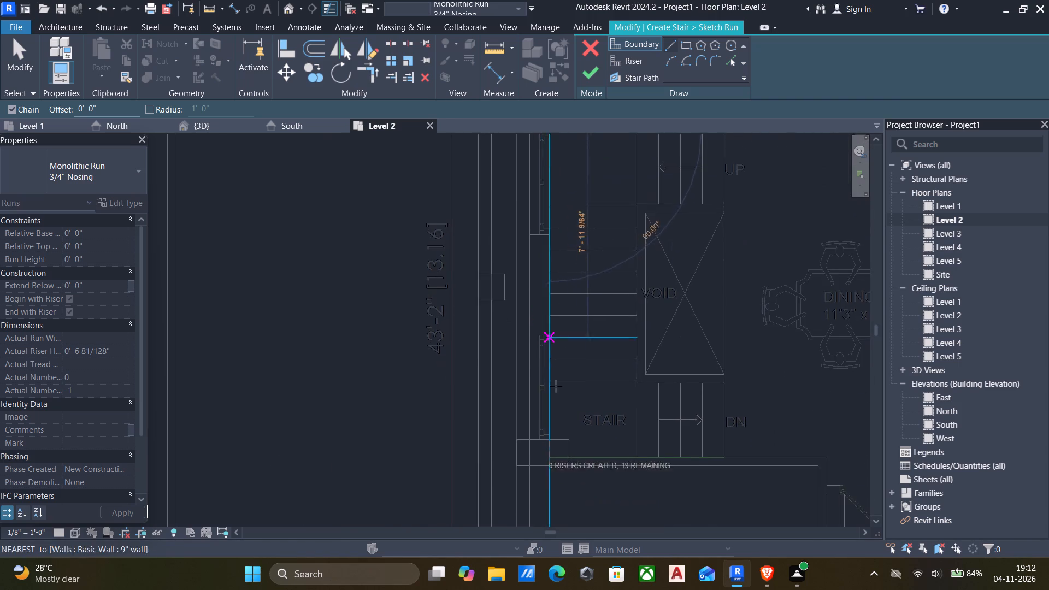
scroll(555, 440, "up", 6)
left_click(546, 453)
key("Escape")
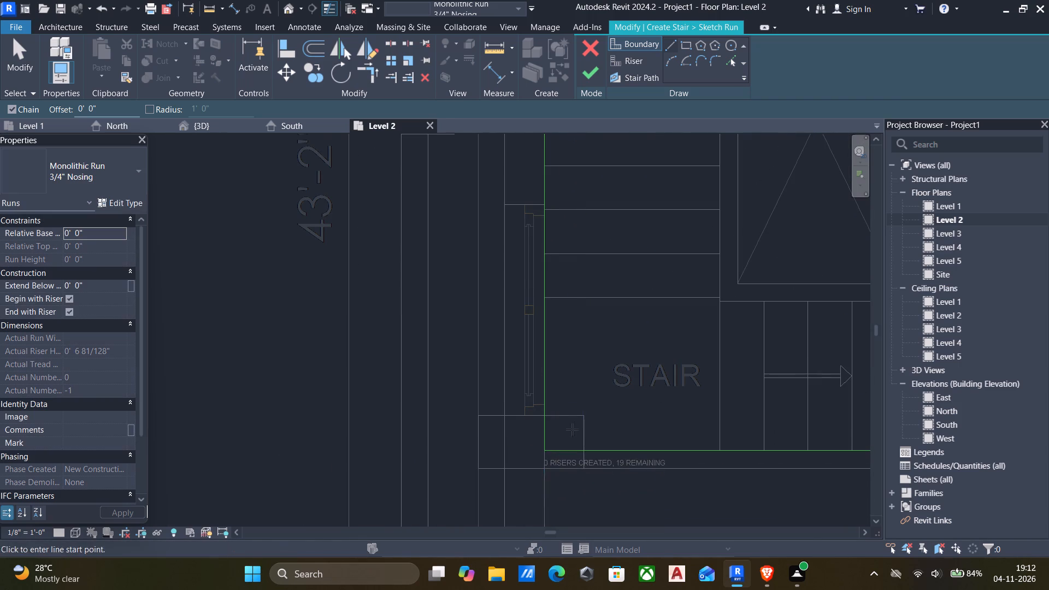
Draw the inner boundary around three sides of the void outline, with 3'-0" long short sides, leaving the dining side open.
scroll(584, 428, "down", 5)
middle_click_drag(585, 428, 443, 430)
scroll(579, 190, "up", 11)
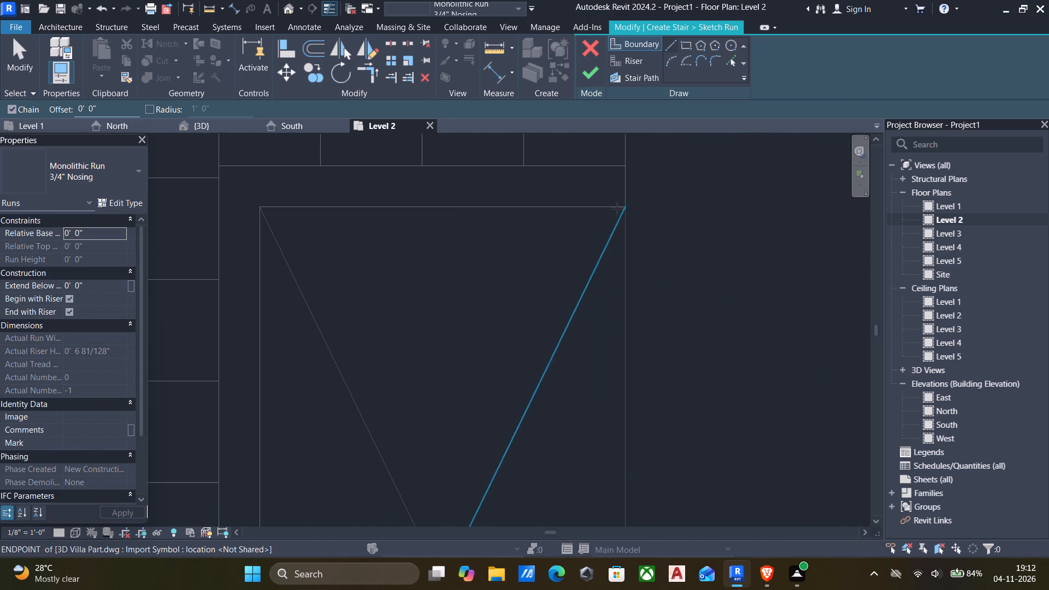
left_click_drag(626, 208, 620, 208)
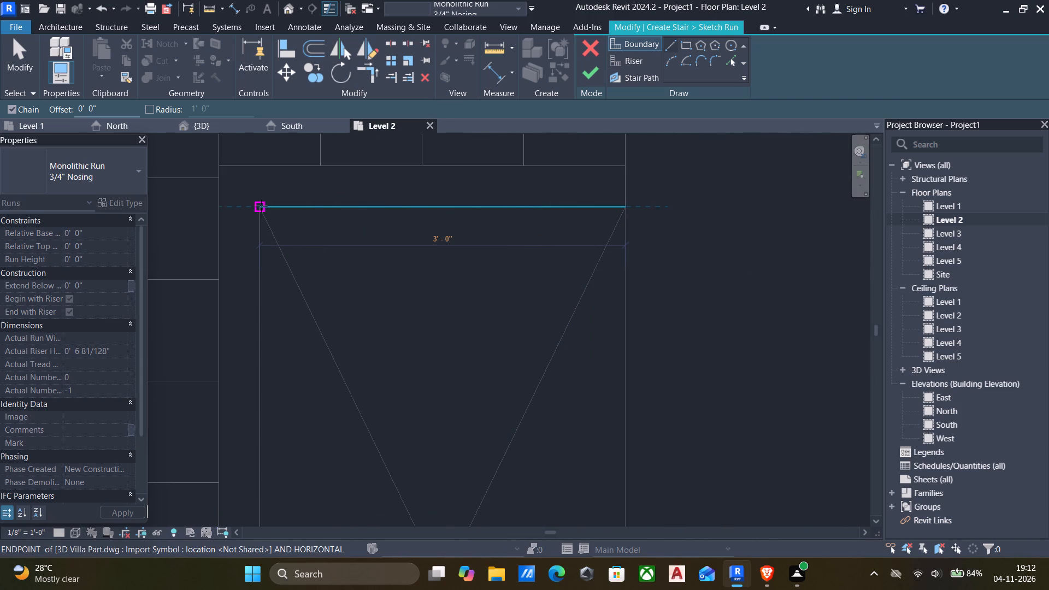
left_click(261, 206)
scroll(273, 236, "down", 6)
middle_click_drag(271, 263, 331, 204)
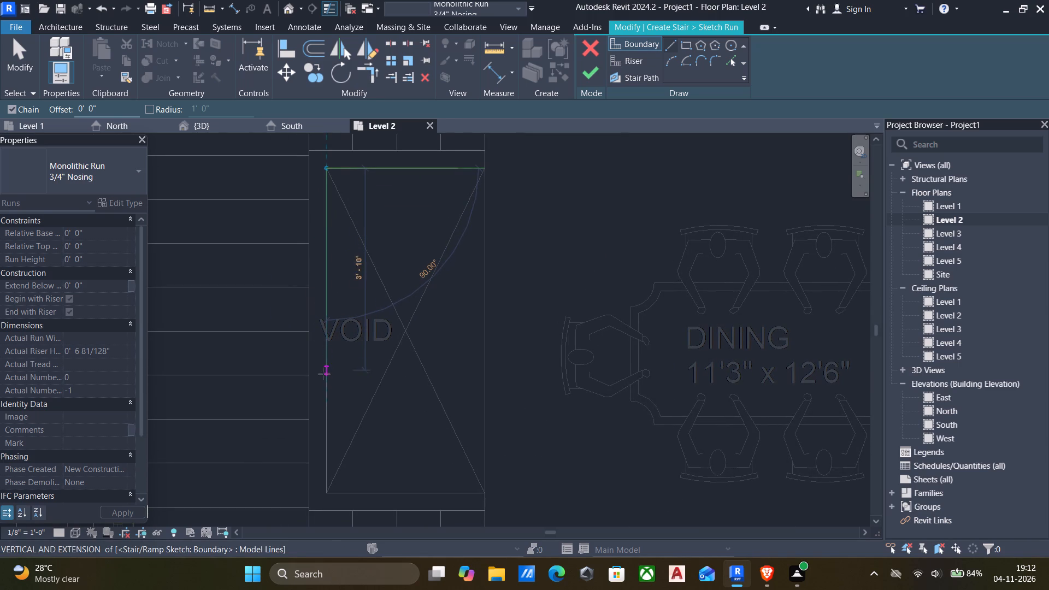
left_click(328, 490)
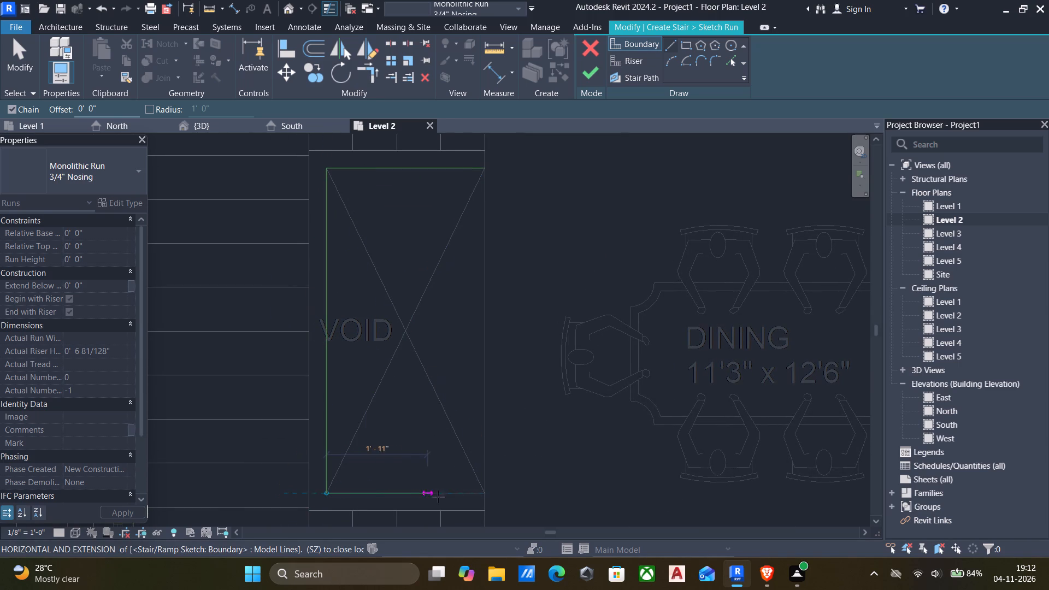
left_click(485, 497)
key("Escape")
scroll(482, 252, "down", 6)
middle_click_drag(505, 273, 526, 311)
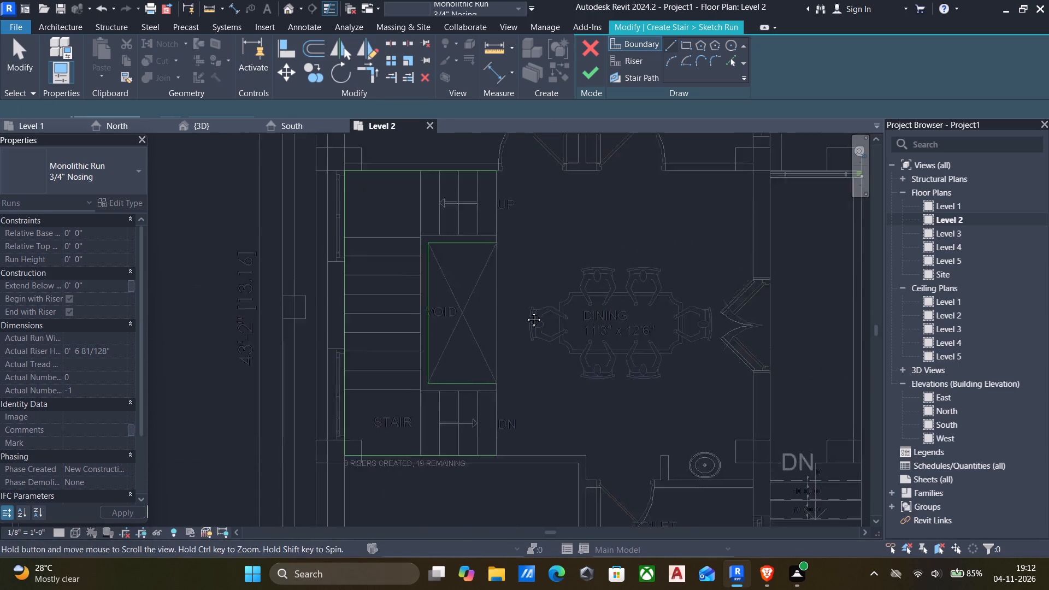
middle_click_drag(526, 311, 598, 394)
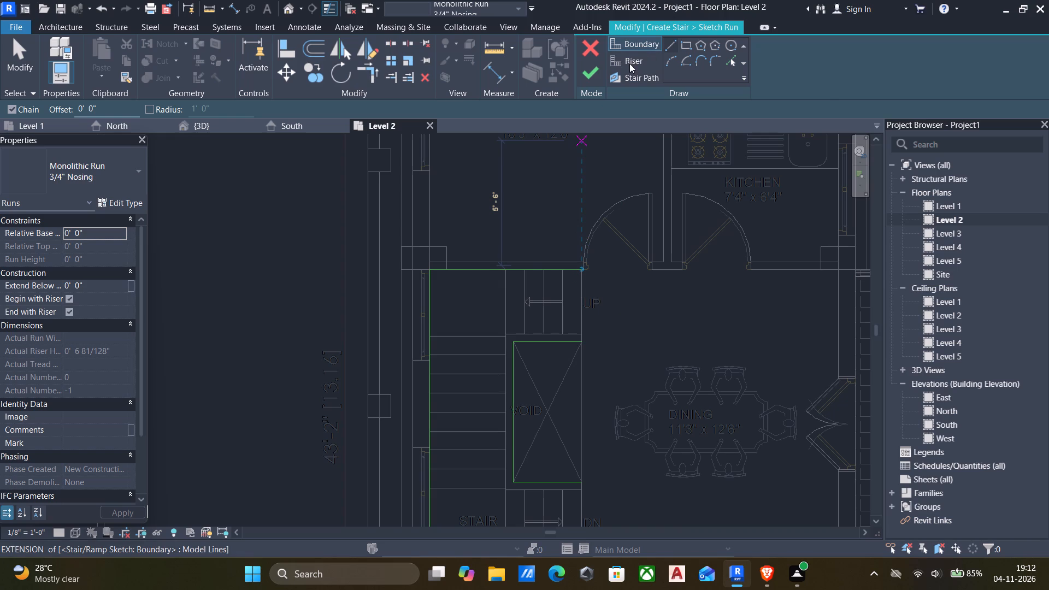
Pick the five imported step lines of the UP flight as risers.
left_click(630, 61)
left_click(669, 45)
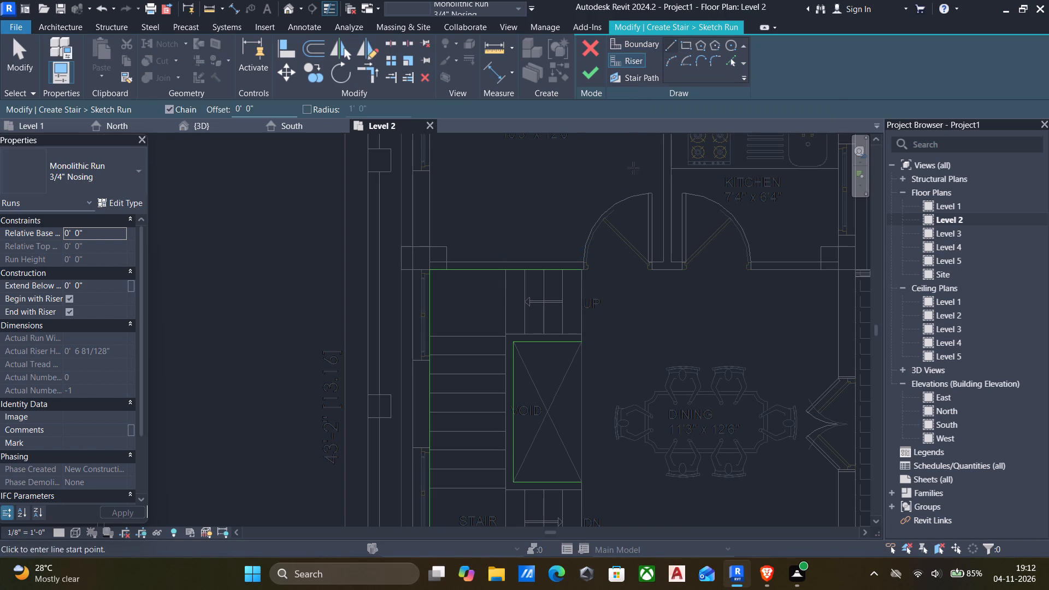
left_click(724, 58)
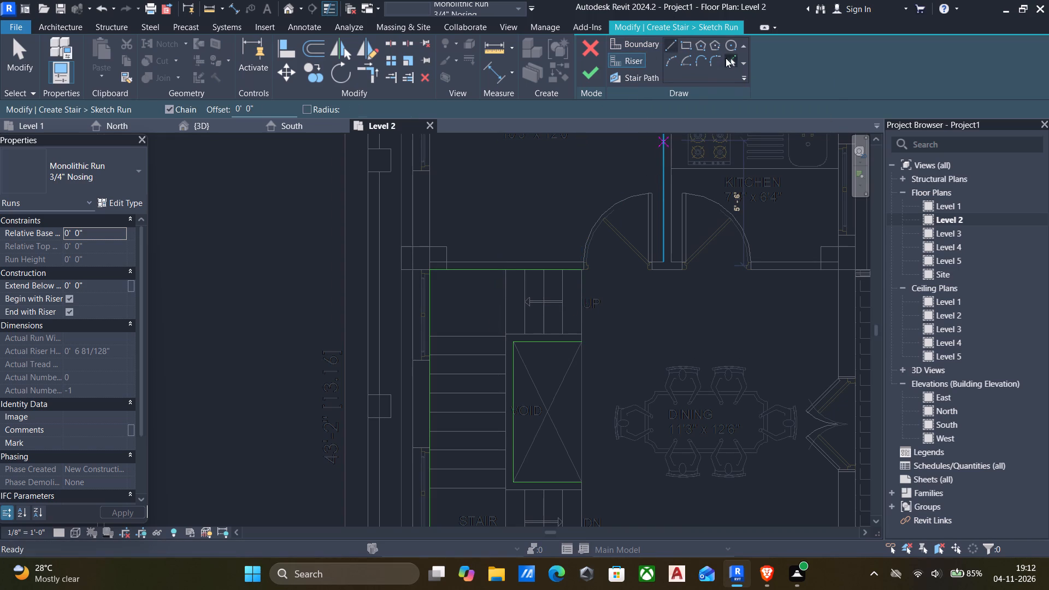
left_click(584, 311)
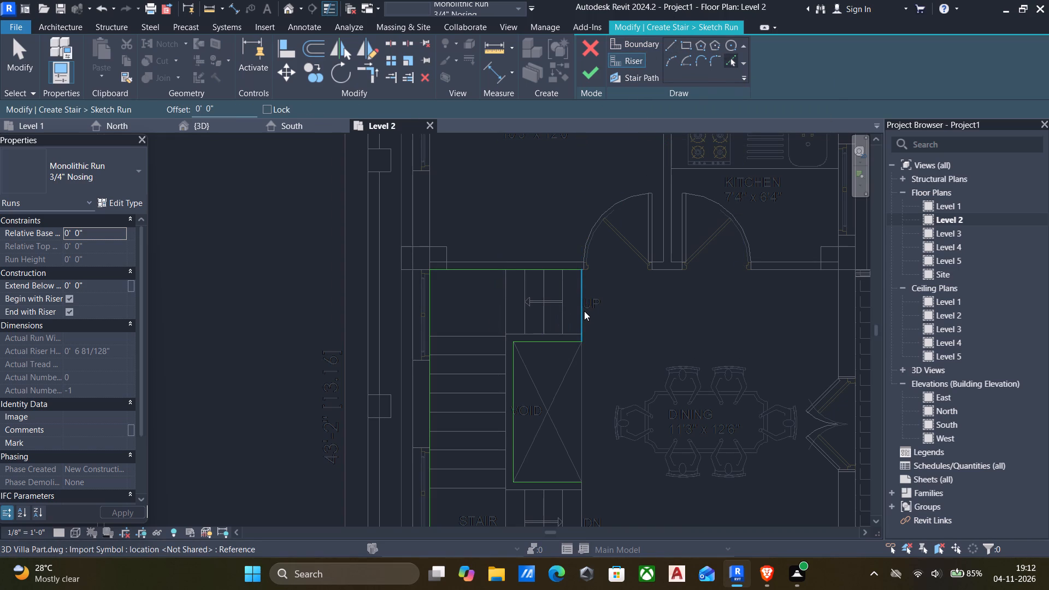
left_click(562, 310)
left_click(545, 315)
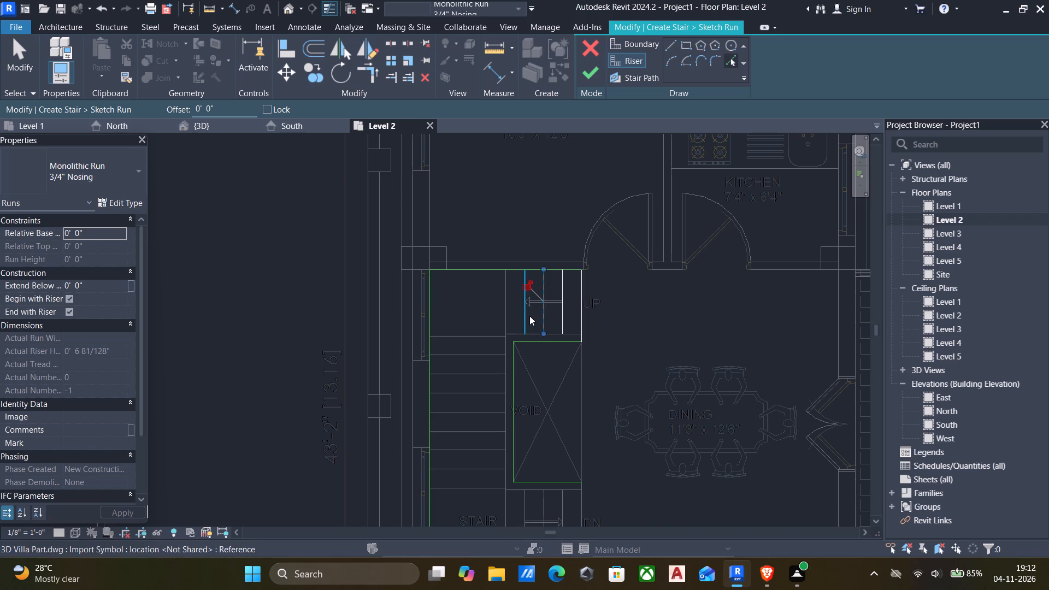
left_click(529, 316)
left_click(507, 316)
Pick the nine imported step lines of the middle flight as risers.
left_click(482, 338)
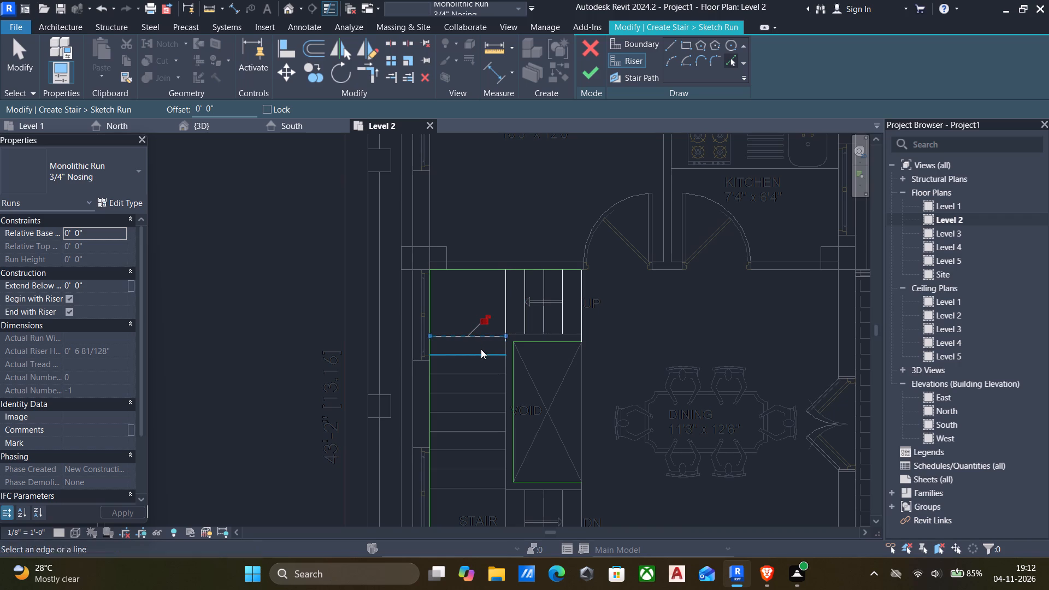
left_click(481, 352)
left_click(478, 371)
left_click(476, 393)
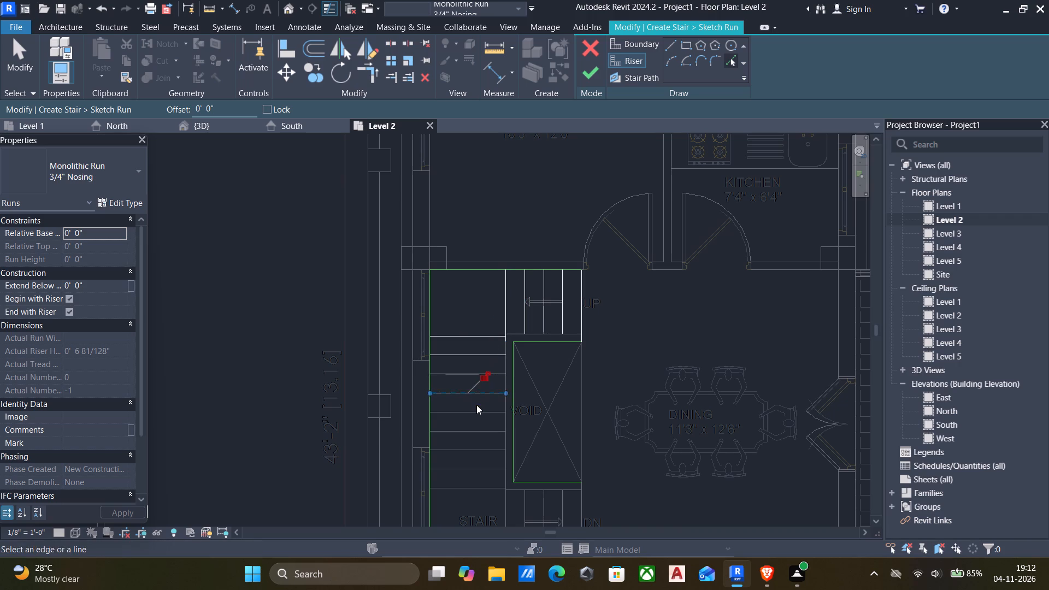
left_click(476, 409)
left_click(474, 433)
left_click(473, 450)
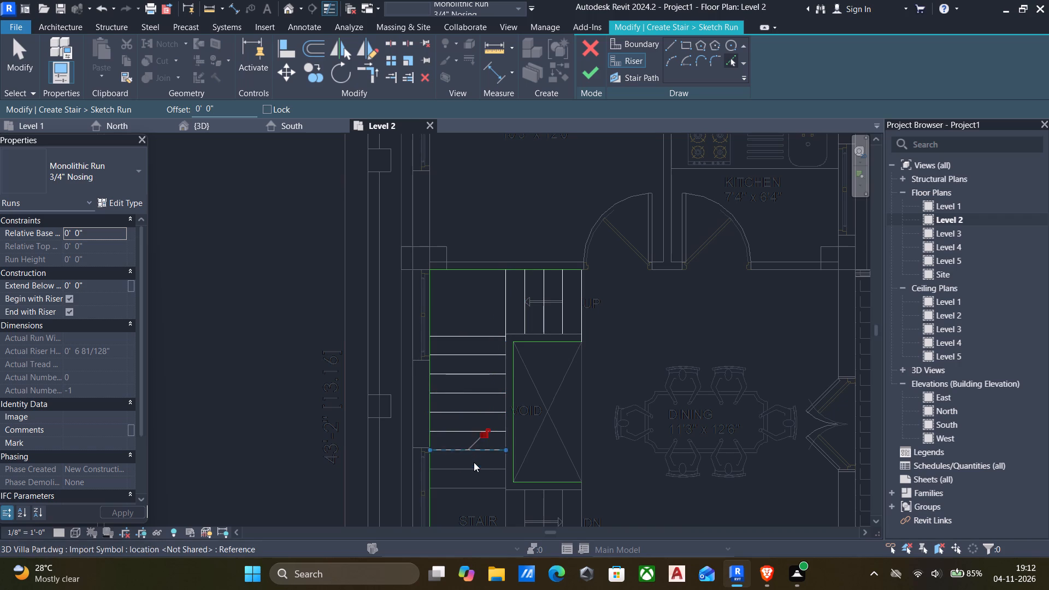
left_click(474, 464)
left_click(478, 483)
Pick the five imported step lines of the DN flight as risers.
scroll(488, 481, "down", 2)
middle_click_drag(491, 481, 515, 401)
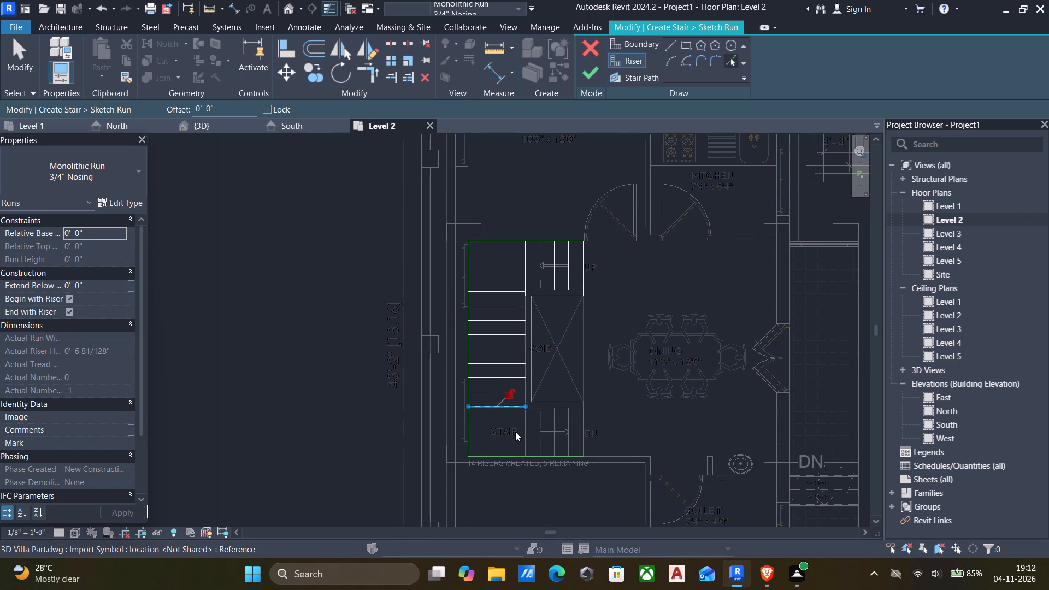
left_click(526, 434)
scroll(539, 425, "up", 5)
left_click(538, 422)
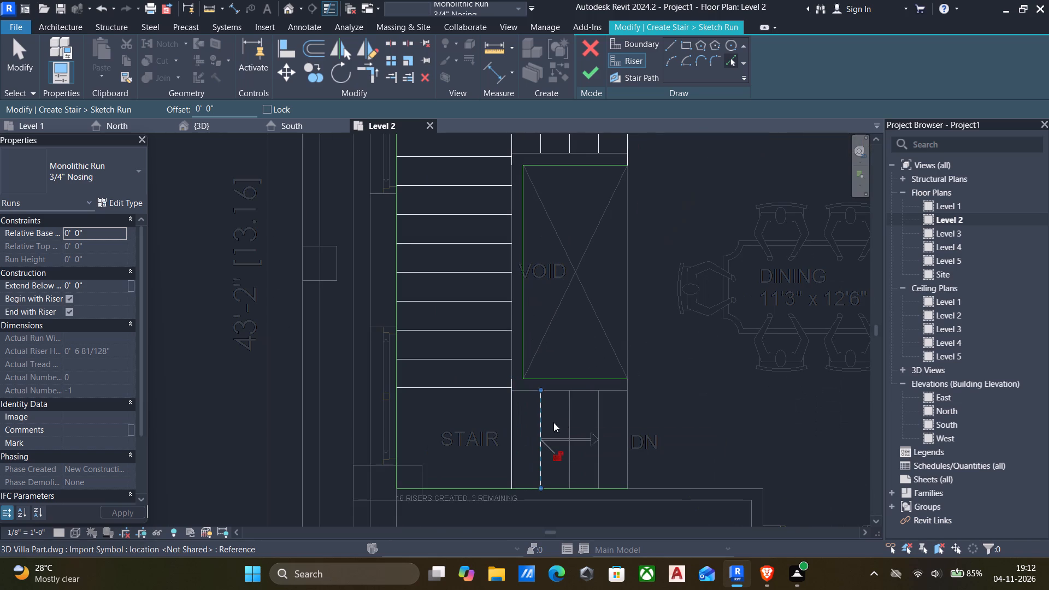
left_click(571, 418)
left_click(600, 417)
left_click(624, 420)
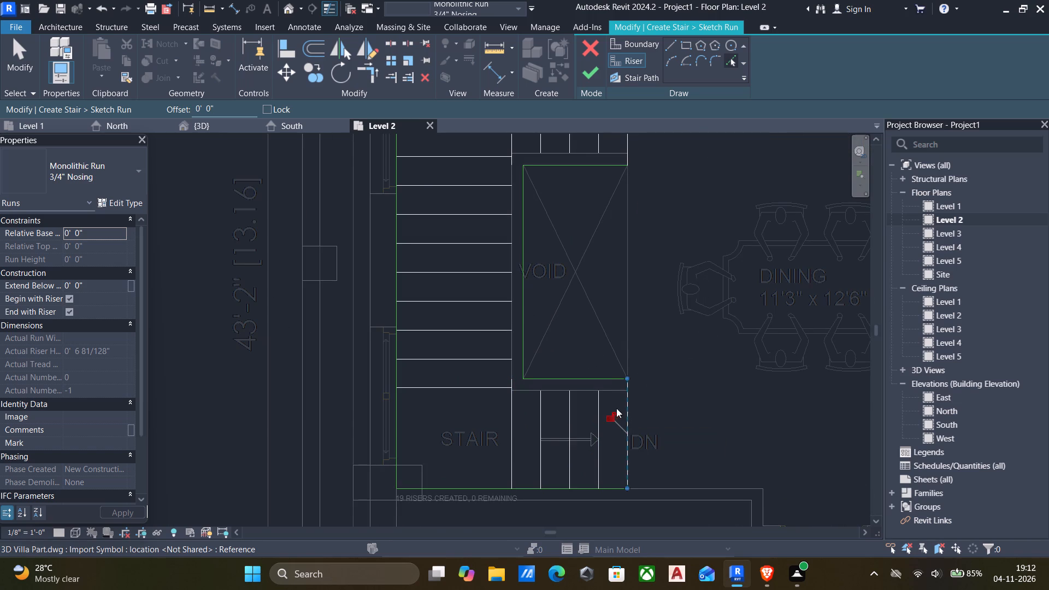
key("Escape")
key("Escape")
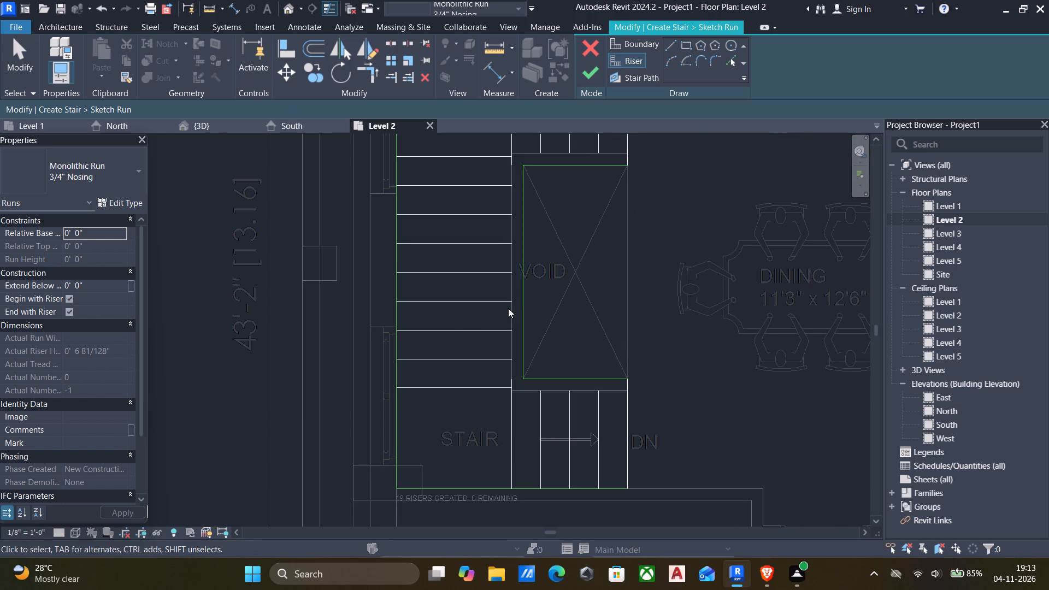
Align the three inner boundary lines from the void outline to the imported inner edges of the middle, DN and UP flights.
key("a")
key("l")
left_click(508, 310)
left_click(521, 310)
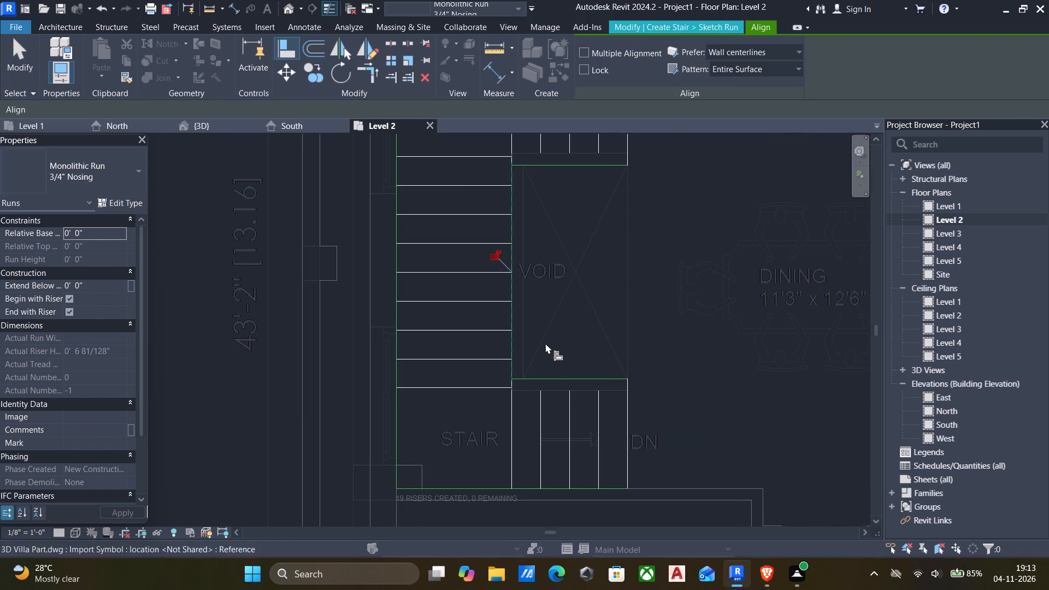
left_click(557, 392)
left_click(551, 380)
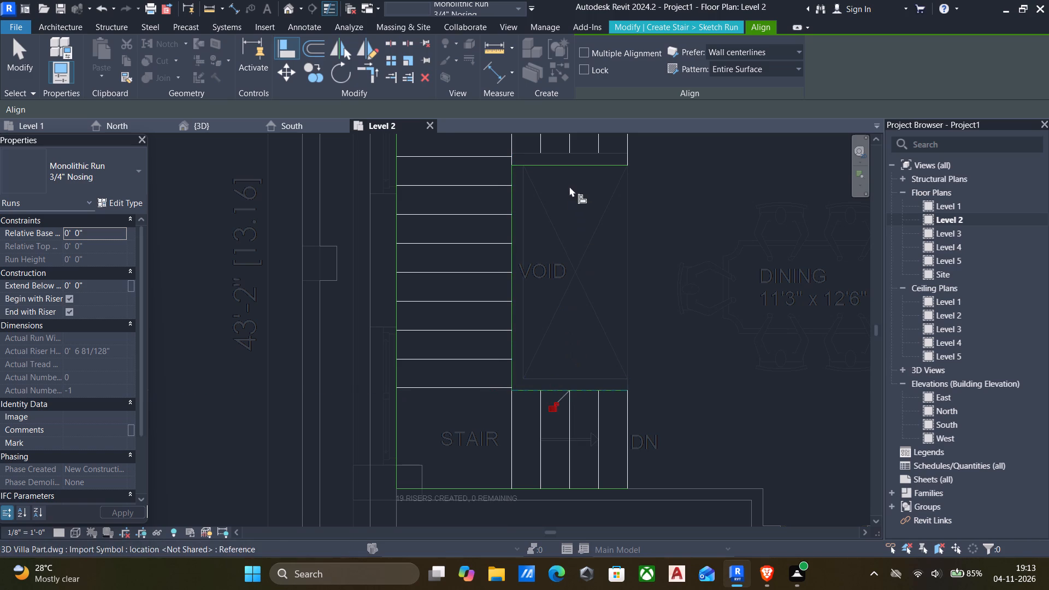
left_click(554, 153)
left_click(559, 162)
scroll(588, 195, "down", 3)
middle_click_drag(590, 203, 601, 253)
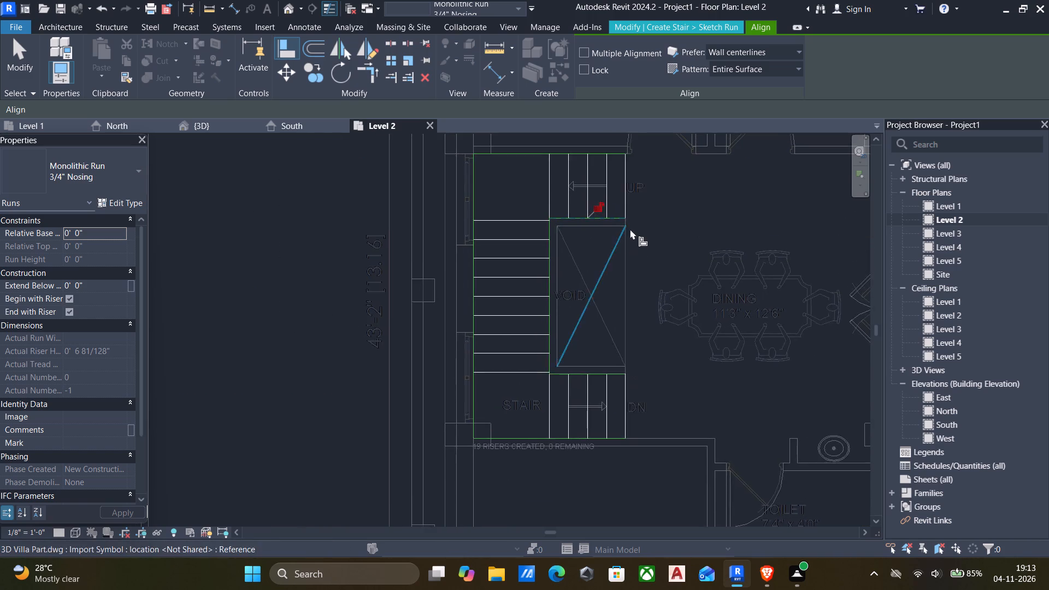
scroll(628, 217, "up", 6)
key("Escape")
scroll(615, 264, "down", 6)
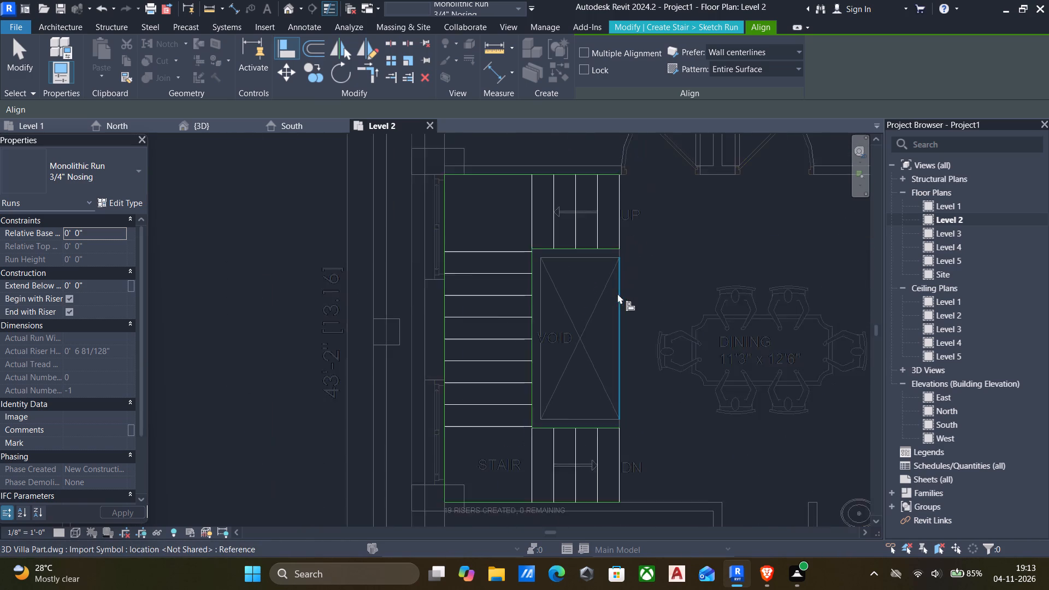
scroll(534, 316, "up", 1)
left_click(701, 28)
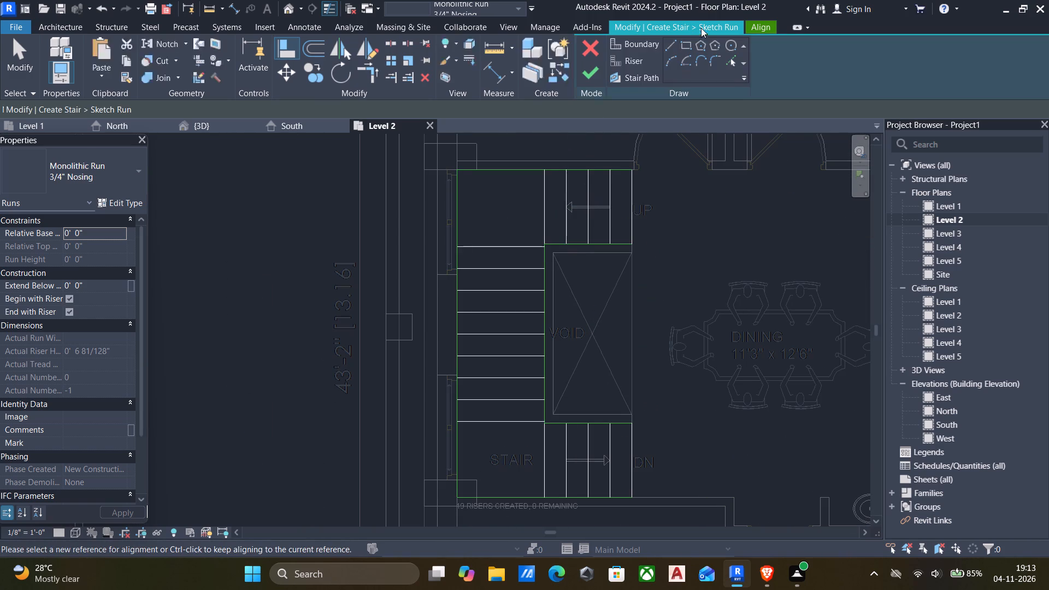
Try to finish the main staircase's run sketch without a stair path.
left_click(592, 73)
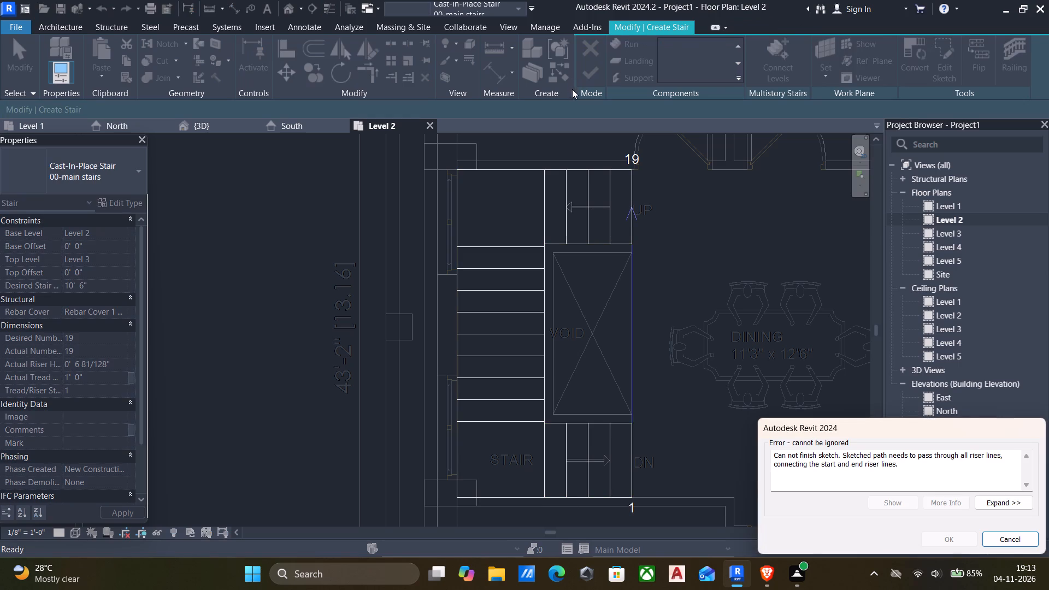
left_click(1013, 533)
Draw the stair path along the centres of the UP, middle and DN flights, extending its end to the DN flight's outermost riser.
left_click(643, 72)
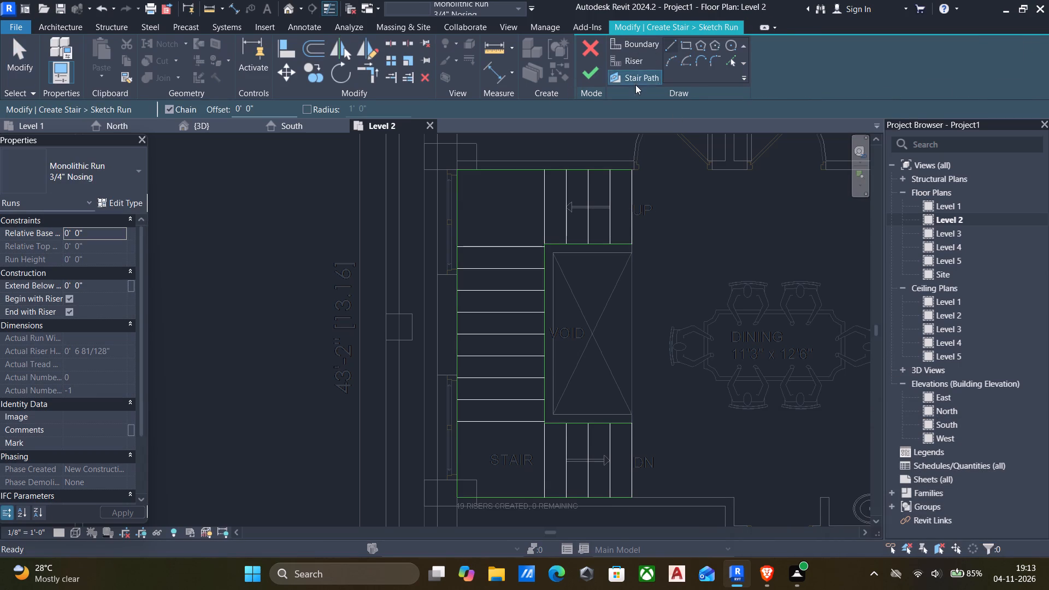
left_click(629, 207)
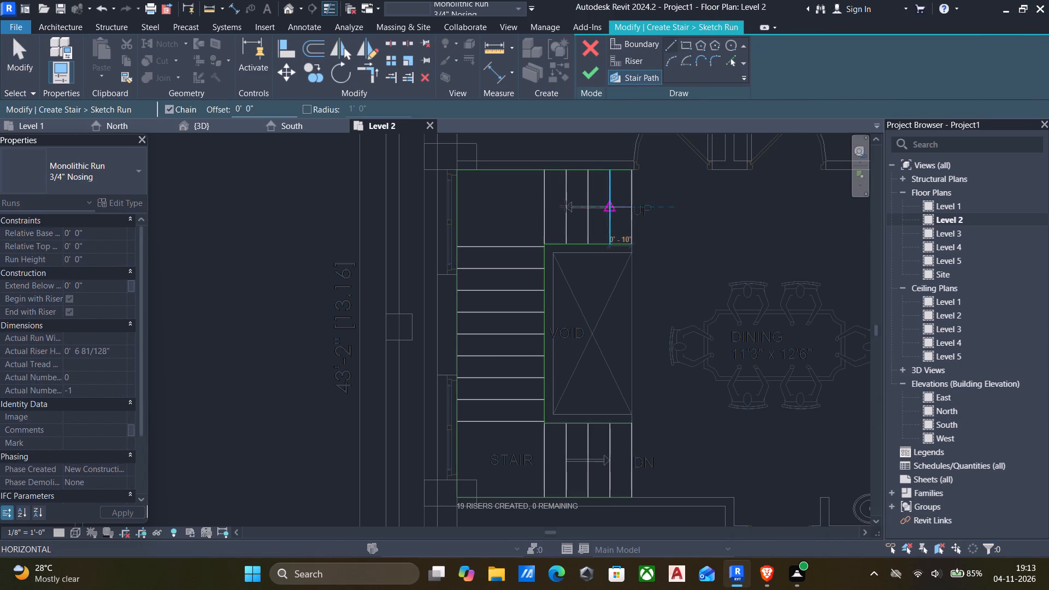
left_click(501, 203)
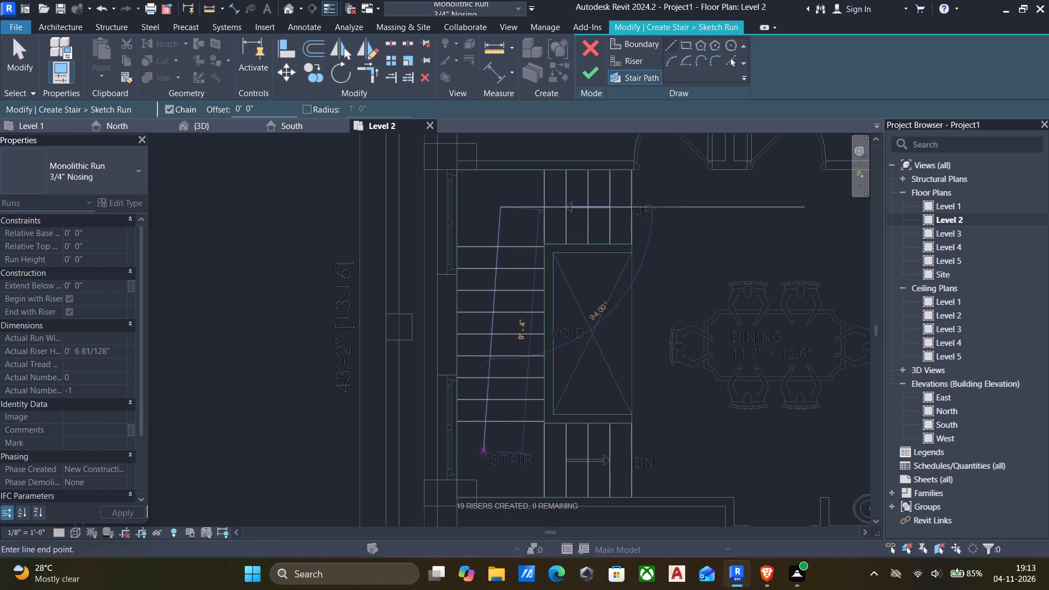
left_click(496, 462)
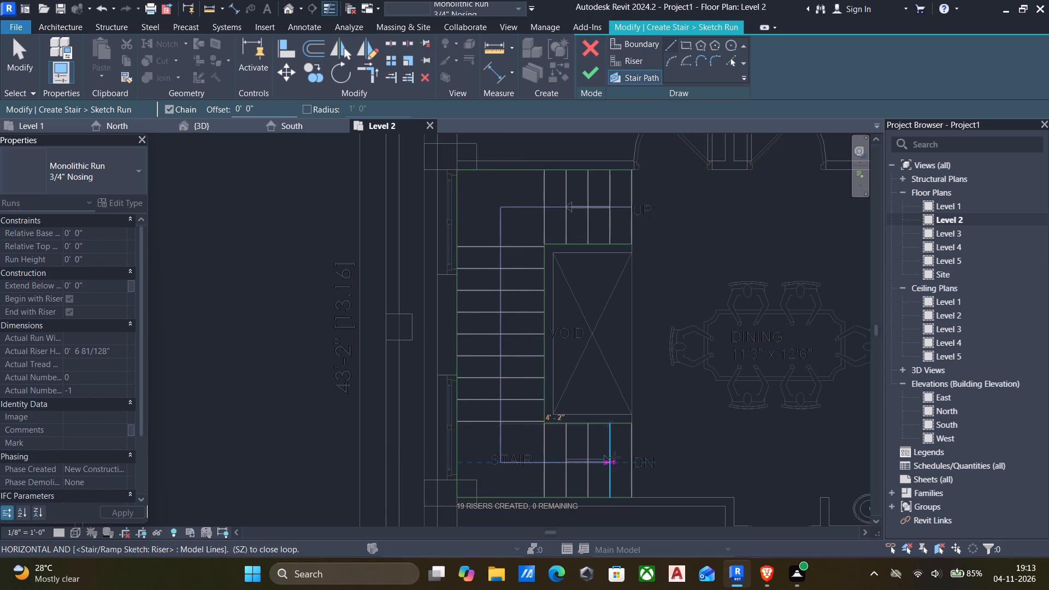
left_click(621, 457)
key("Escape")
key("Escape")
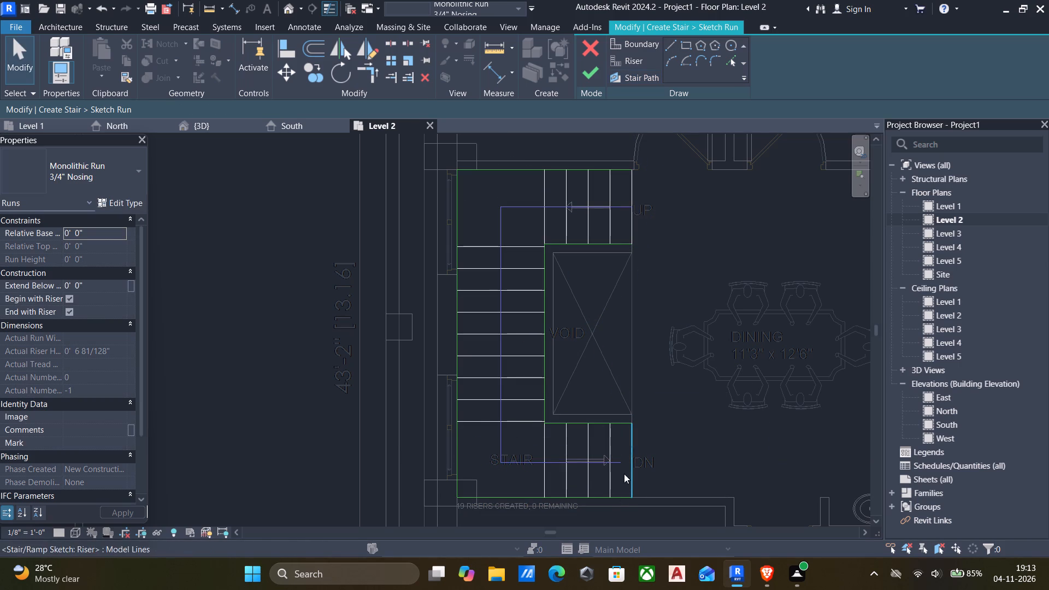
left_click(616, 465)
left_click_drag(620, 463, 630, 462)
key("Escape")
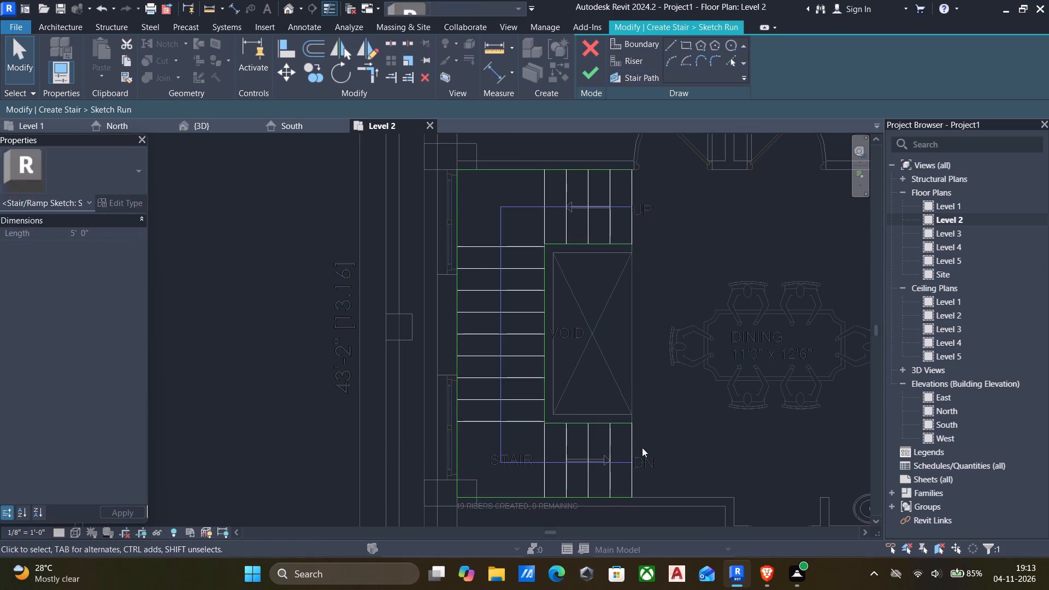
Finish the run sketch and complete the Level 2 to Level 3 stair.
left_click(593, 67)
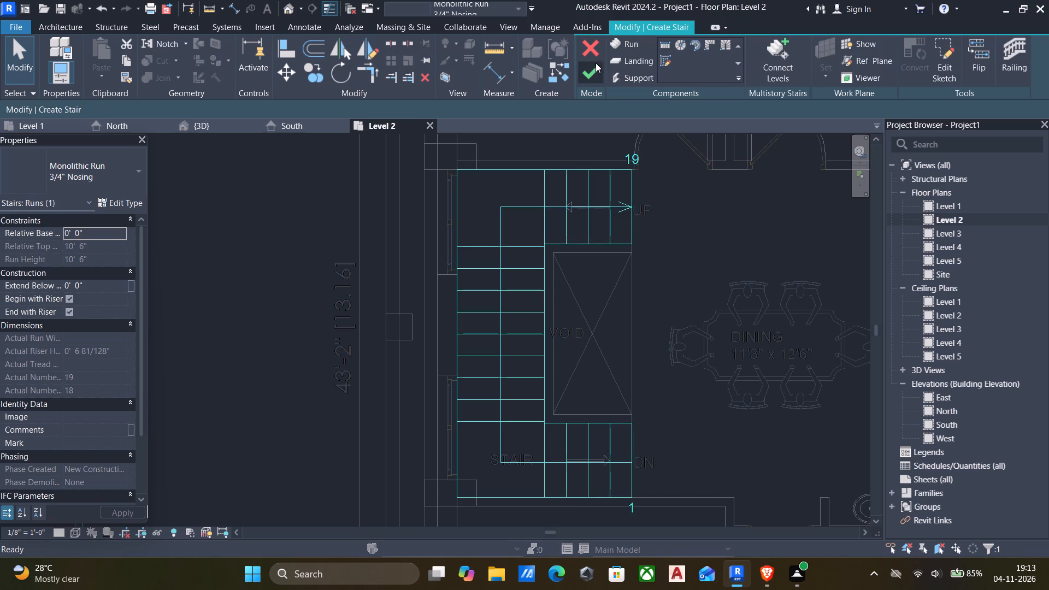
left_click(586, 69)
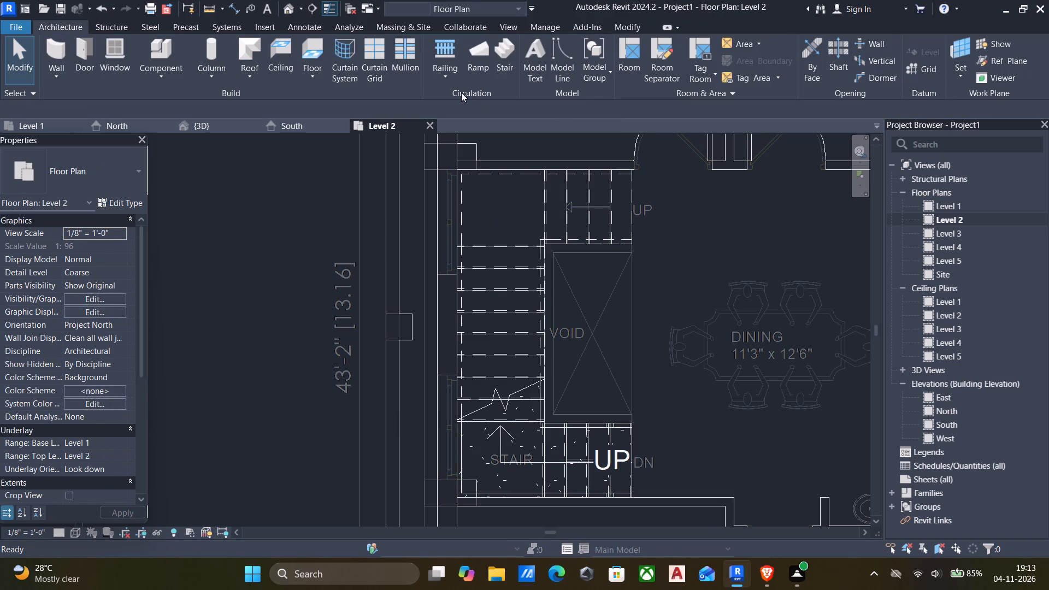
Examine the rebuilt stair and its railings in the Level 2 plan and the 3D view.
scroll(582, 424, "up", 6)
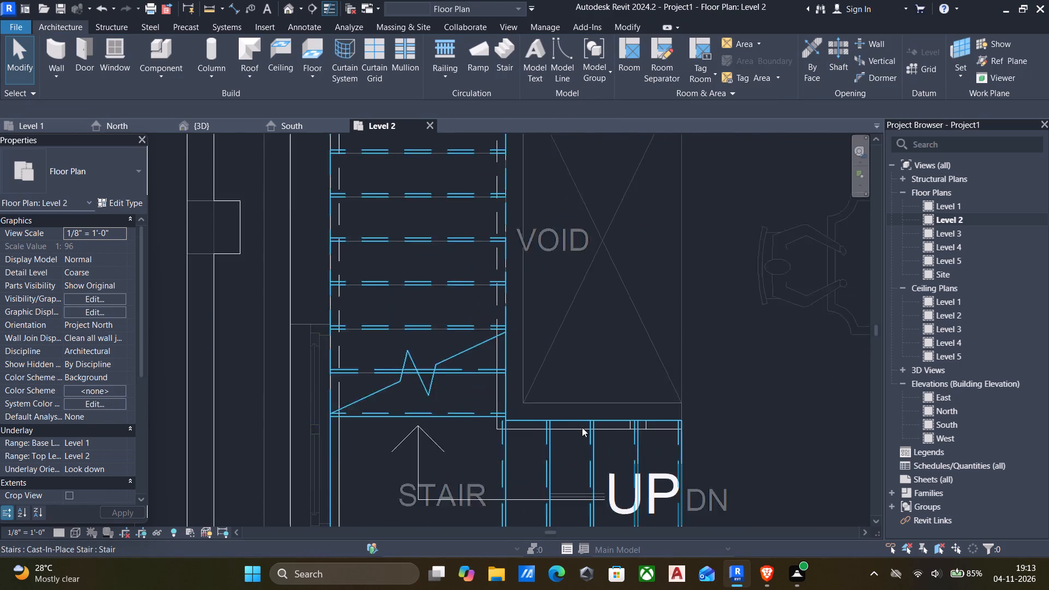
scroll(564, 423, "down", 1)
middle_click_drag(564, 423, 601, 383)
left_click(560, 391)
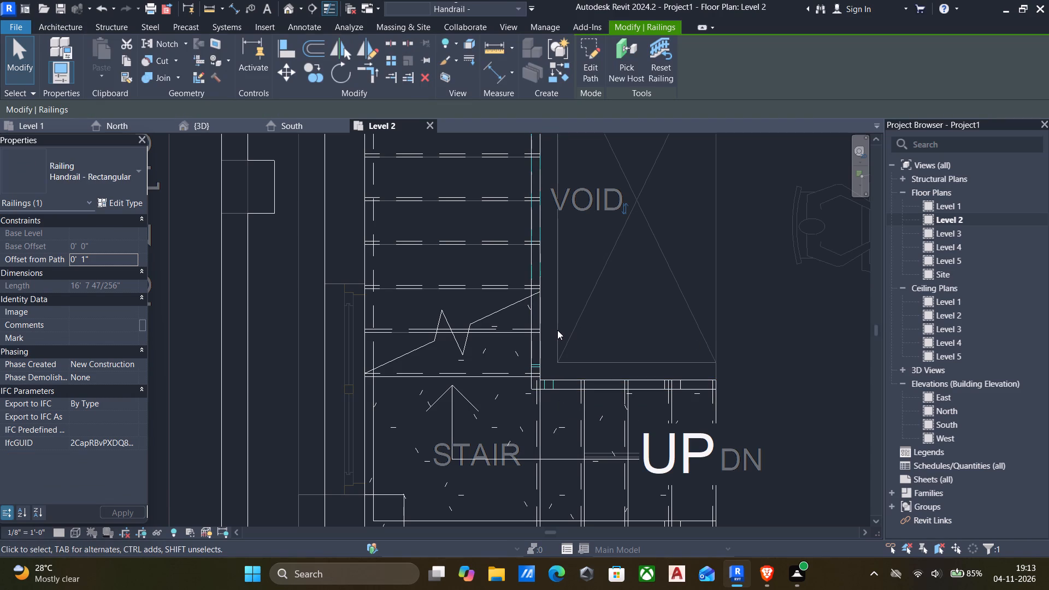
scroll(556, 330, "down", 5)
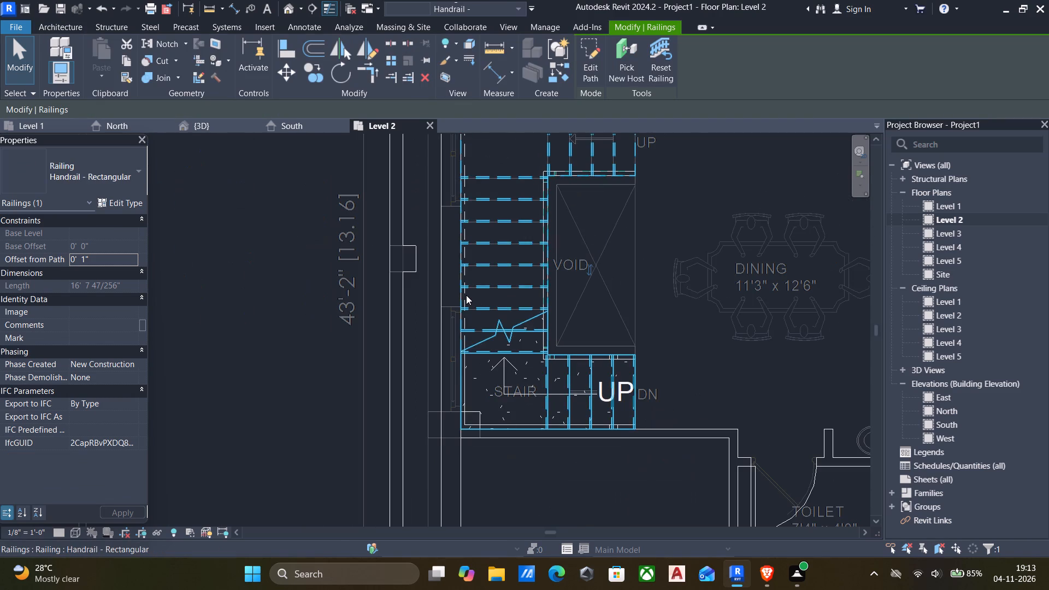
scroll(465, 295, "up", 5)
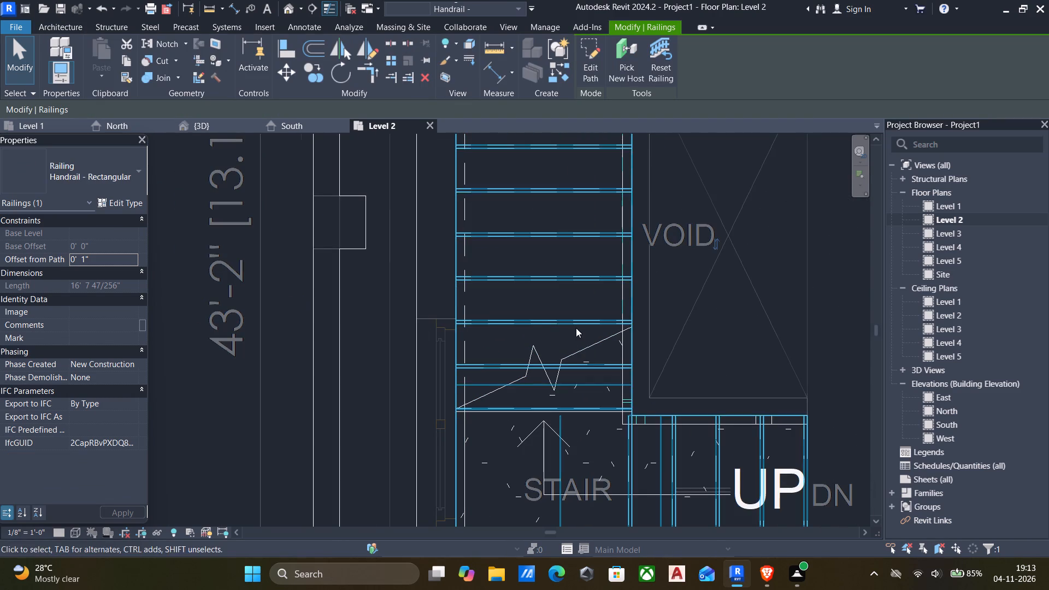
scroll(576, 328, "down", 3)
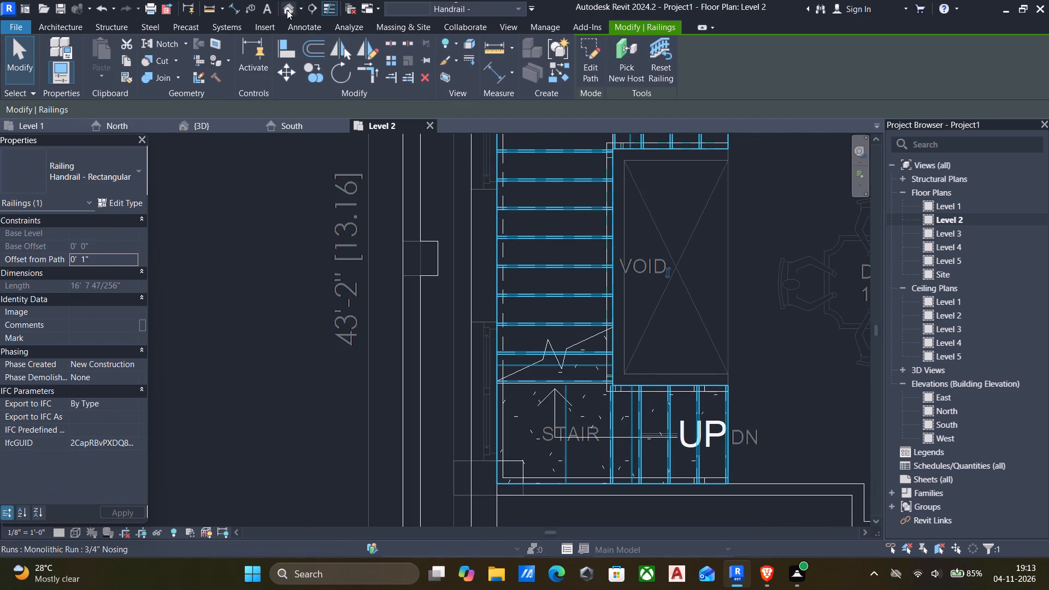
left_click(287, 10)
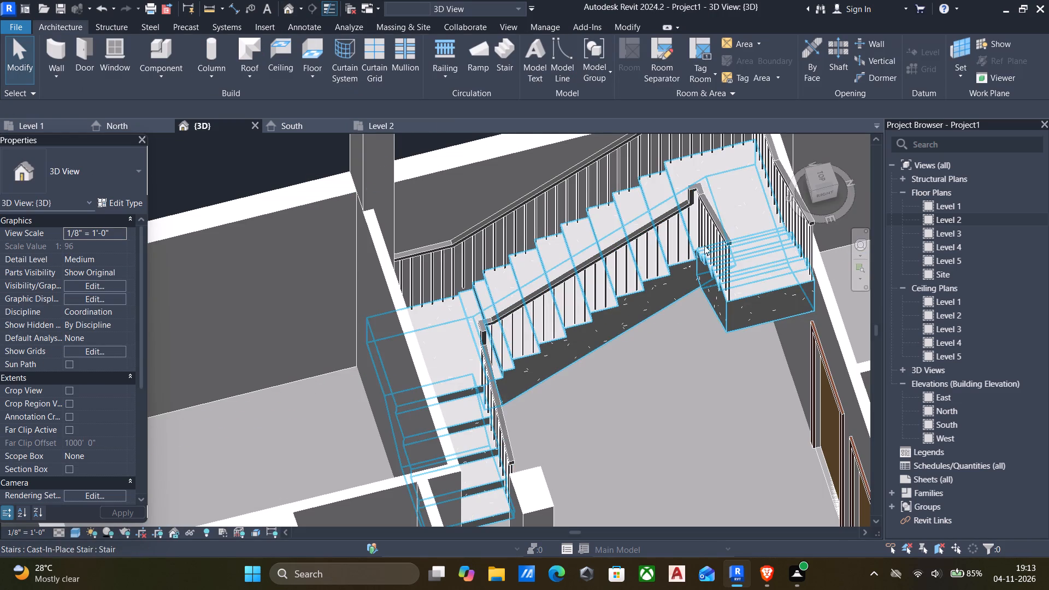
scroll(588, 239, "up", 5)
scroll(583, 253, "down", 3)
middle_click_drag(588, 256, 692, 255)
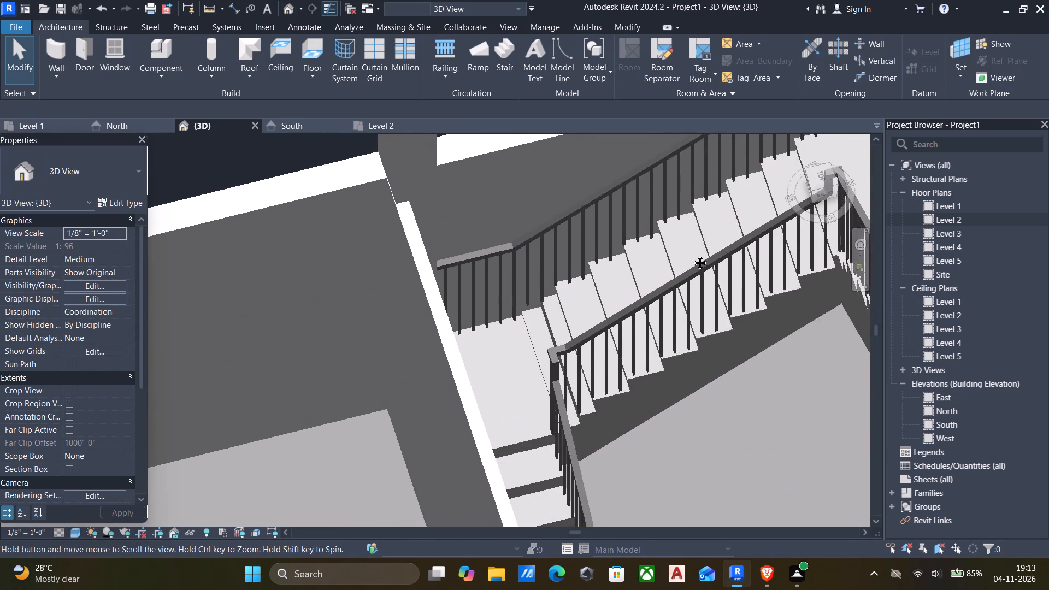
middle_click_drag(692, 255, 693, 255)
scroll(593, 271, "down", 1, "shift")
middle_click_drag(592, 278, 671, 272, "shift")
middle_click_drag(671, 272, 624, 321, "shift")
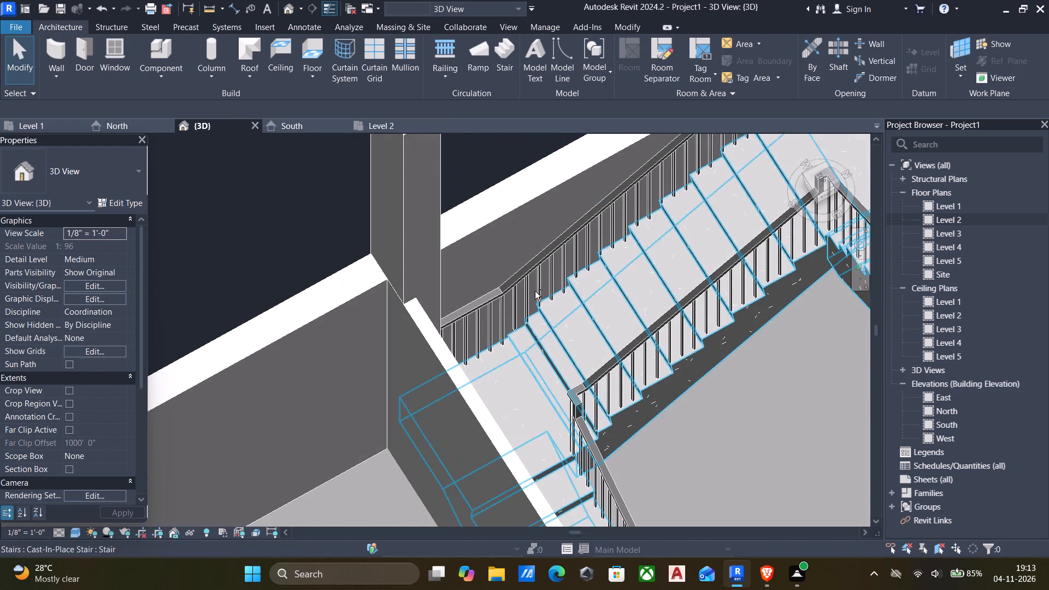
left_click(744, 308)
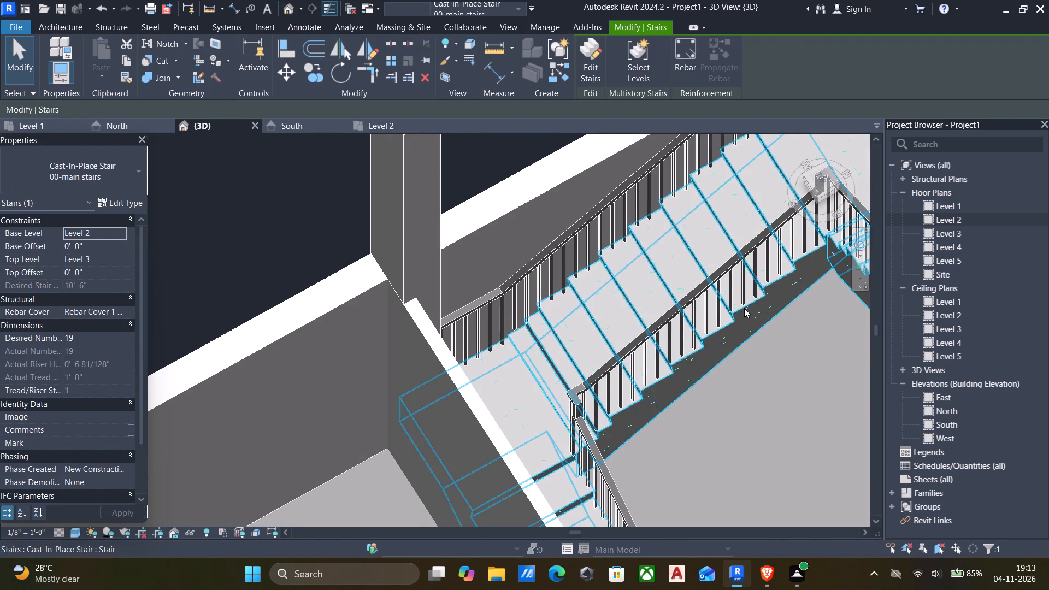
left_click(74, 179)
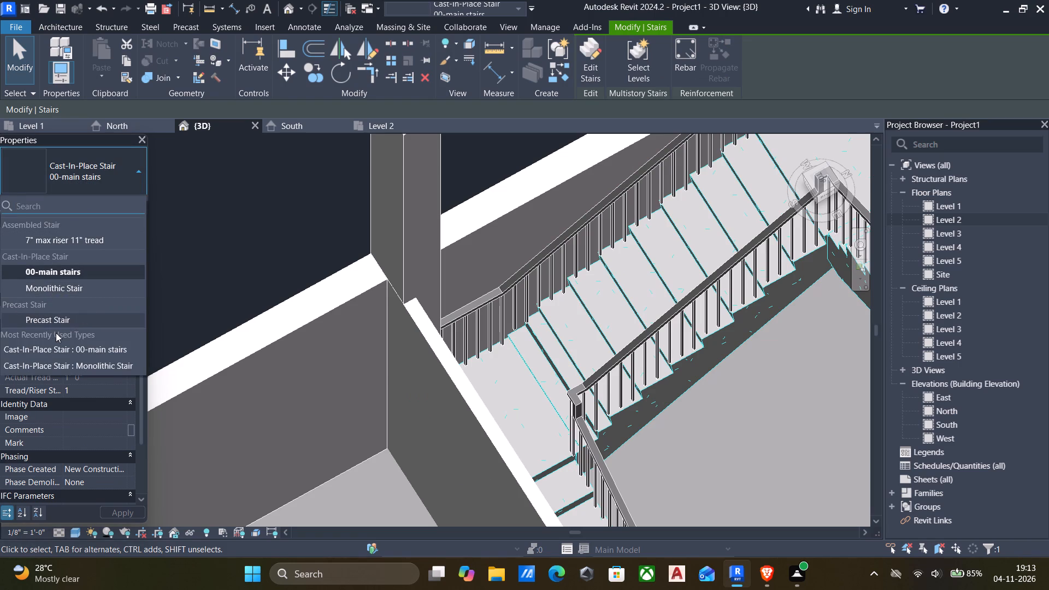
scroll(56, 333, "down", 5)
left_click(680, 419)
Delete the stair's outer railing running along the walls.
scroll(673, 420, "down", 6)
middle_click_drag(670, 420, 549, 361)
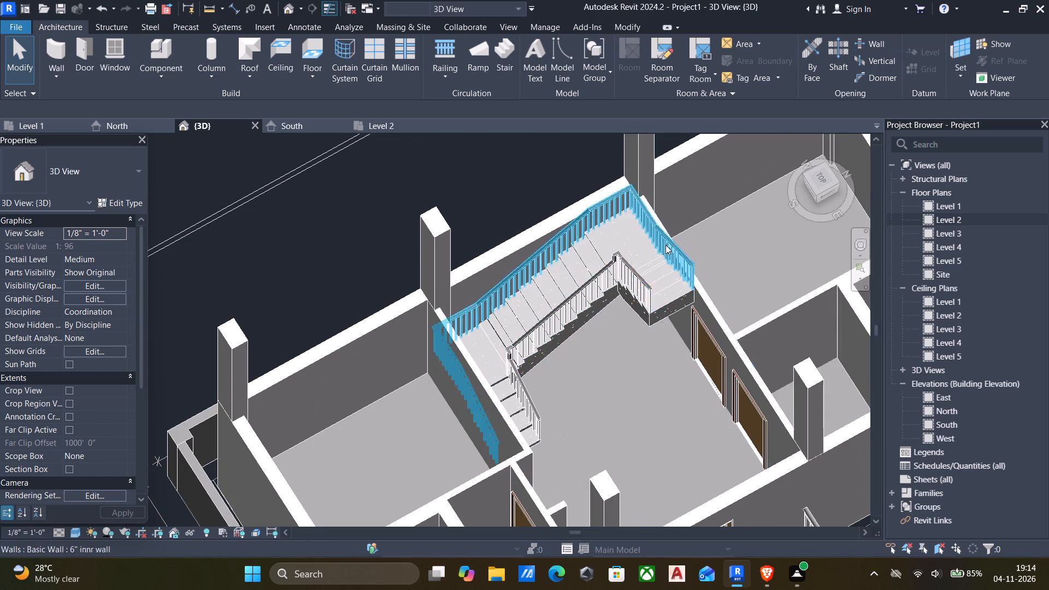
left_click(667, 244)
key("Escape")
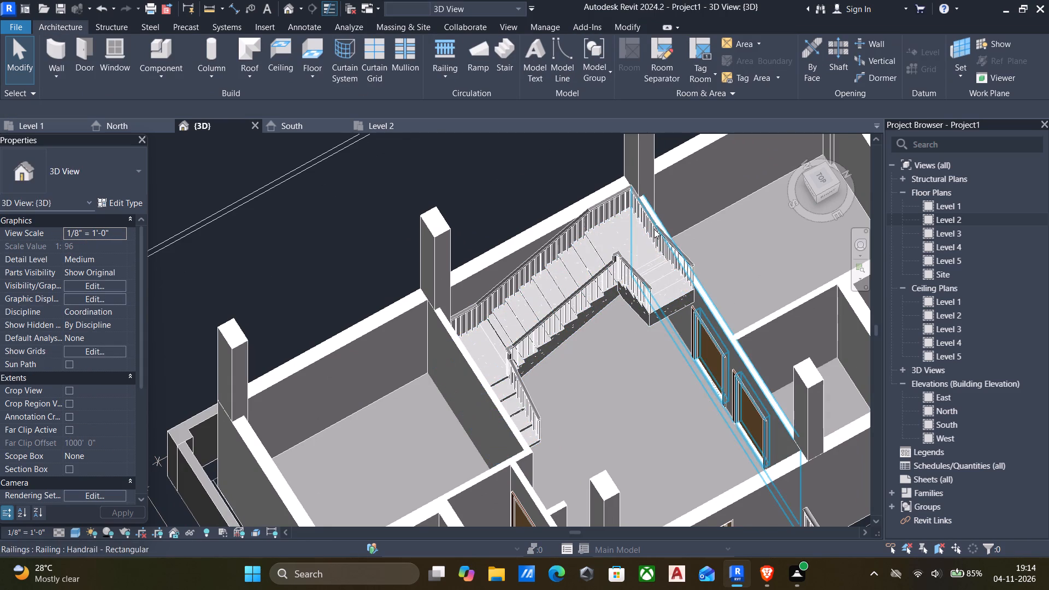
left_click(620, 193)
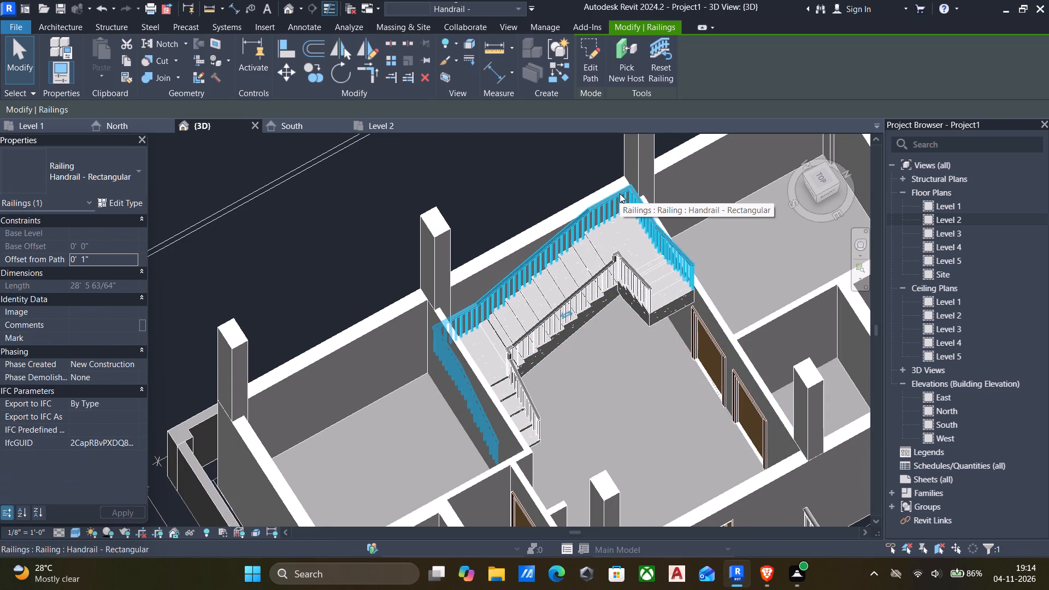
key("Delete")
Examine the stair's flights, landings, inner railing and top end from several sides in 3D.
scroll(645, 238, "down", 4)
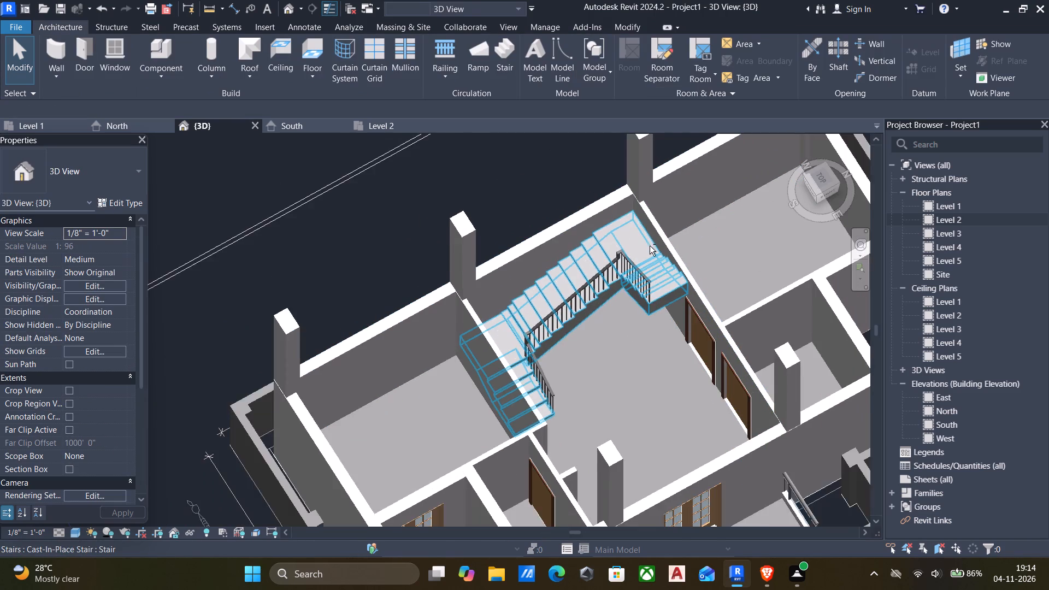
scroll(650, 246, "down", 2)
middle_click_drag(650, 251, 488, 220, "shift")
middle_click_drag(534, 346, 539, 268)
scroll(516, 306, "up", 7)
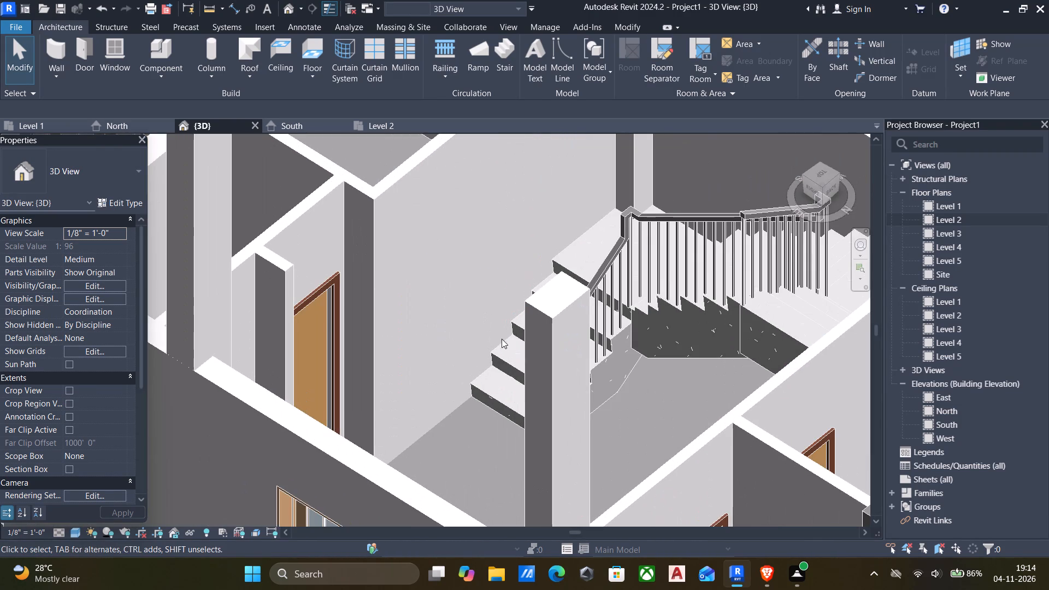
scroll(509, 339, "down", 7)
middle_click_drag(512, 346, 538, 381, "shift")
scroll(543, 334, "up", 7)
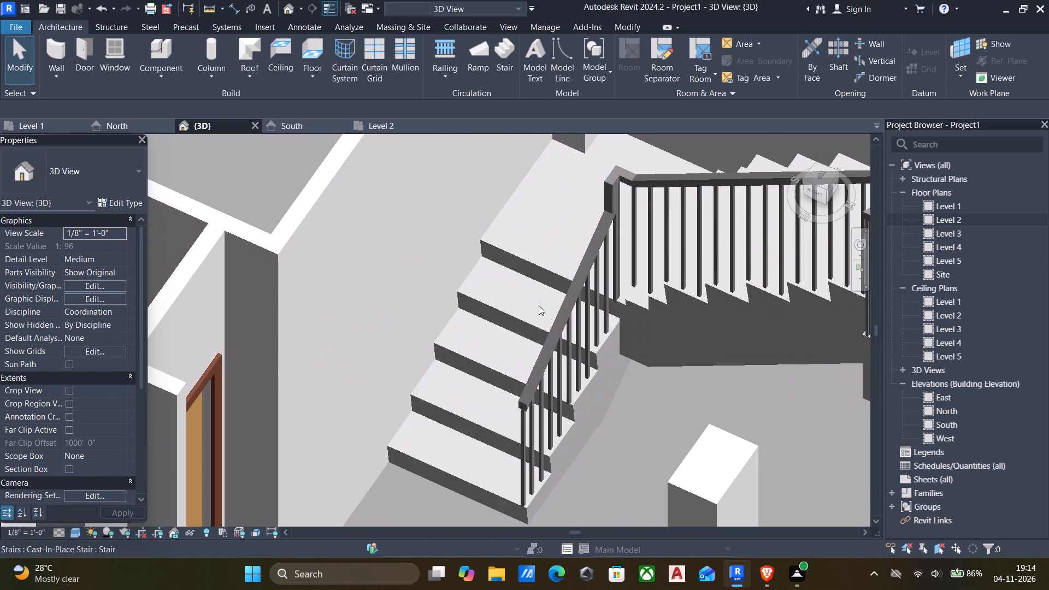
scroll(497, 264, "down", 6)
middle_click_drag(521, 275, 562, 304, "shift")
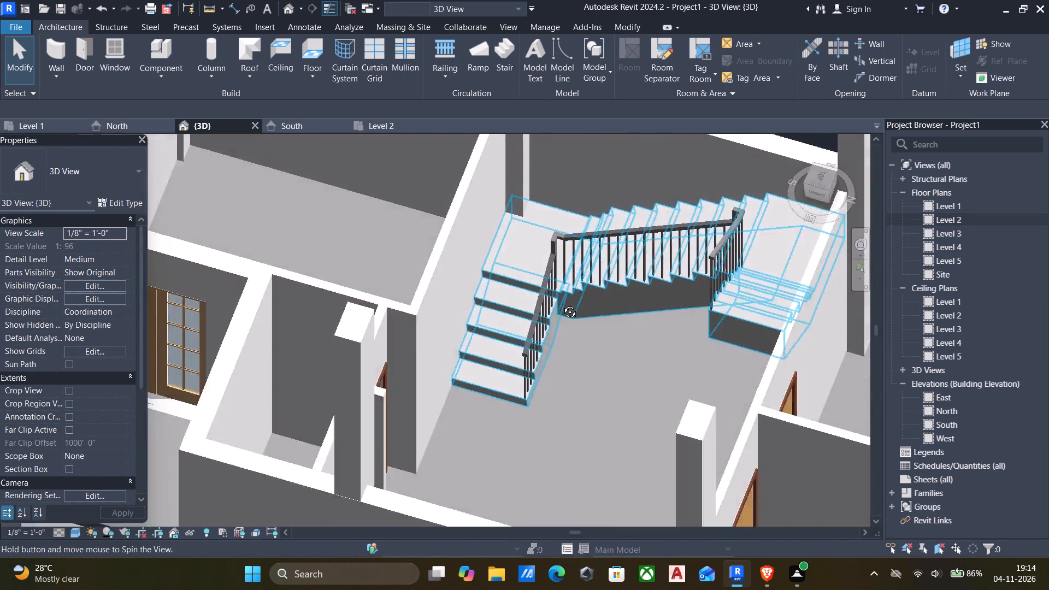
middle_click_drag(562, 304, 828, 280, "shift")
scroll(581, 264, "down", 4)
middle_click_drag(573, 269, 668, 284)
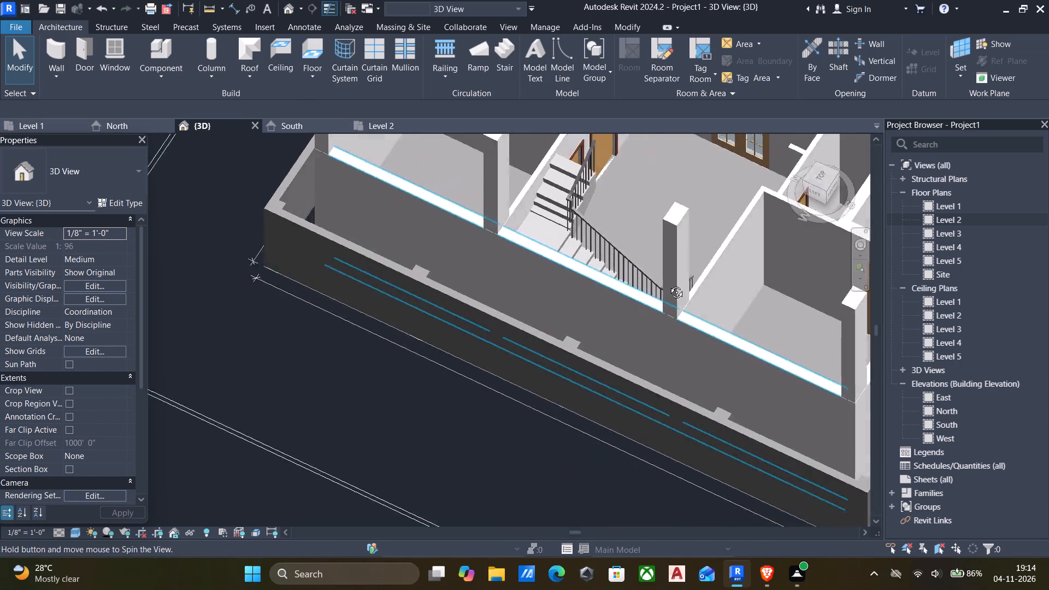
middle_click_drag(668, 284, 714, 281)
scroll(553, 250, "up", 11)
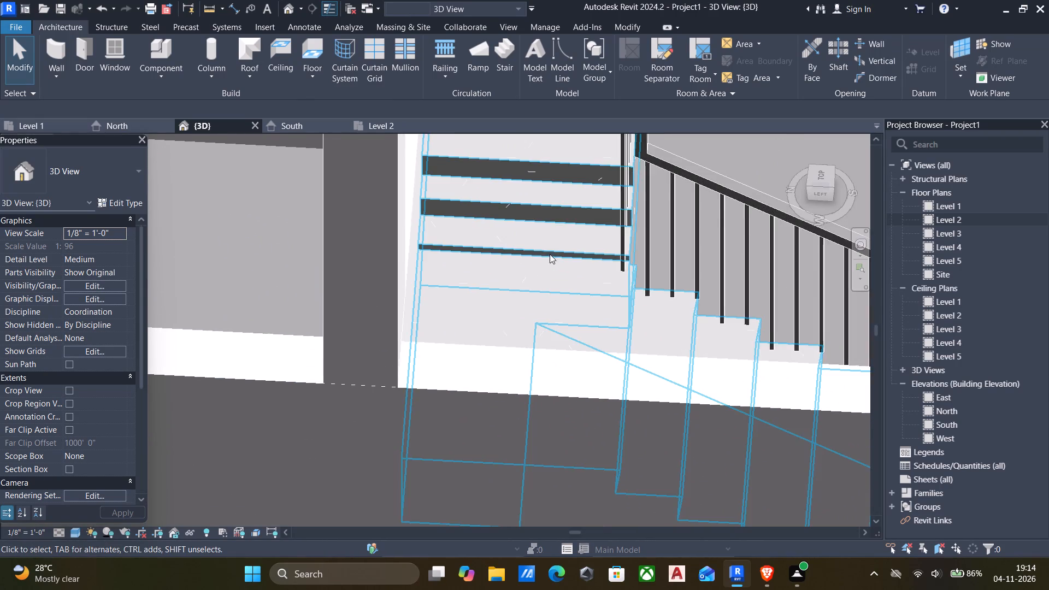
scroll(555, 257, "down", 4)
middle_click_drag(555, 258, 459, 440, "shift")
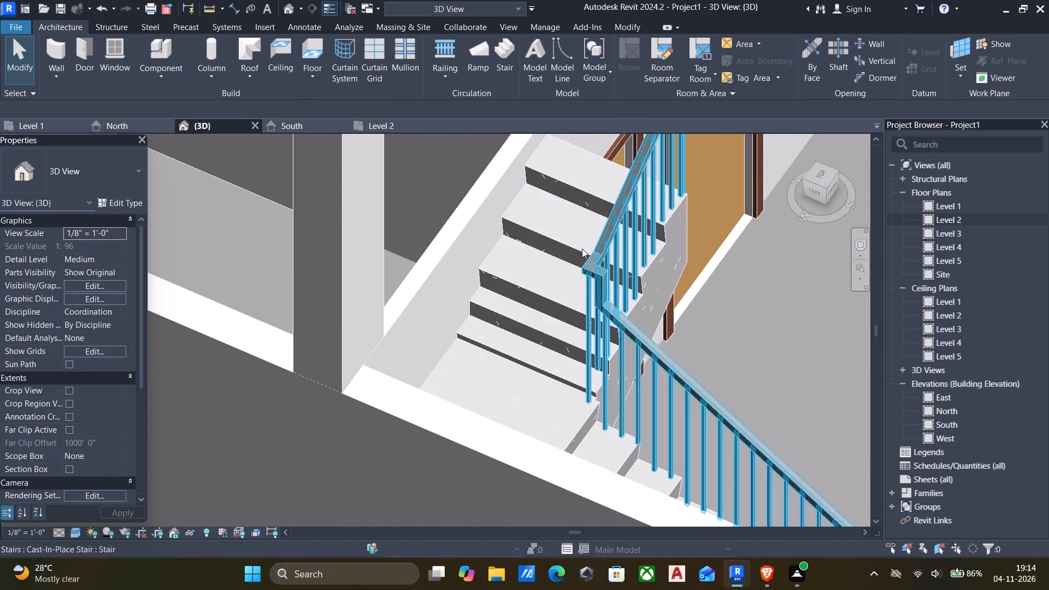
scroll(582, 249, "down", 1)
middle_click_drag(576, 251, 516, 343)
scroll(564, 262, "up", 4)
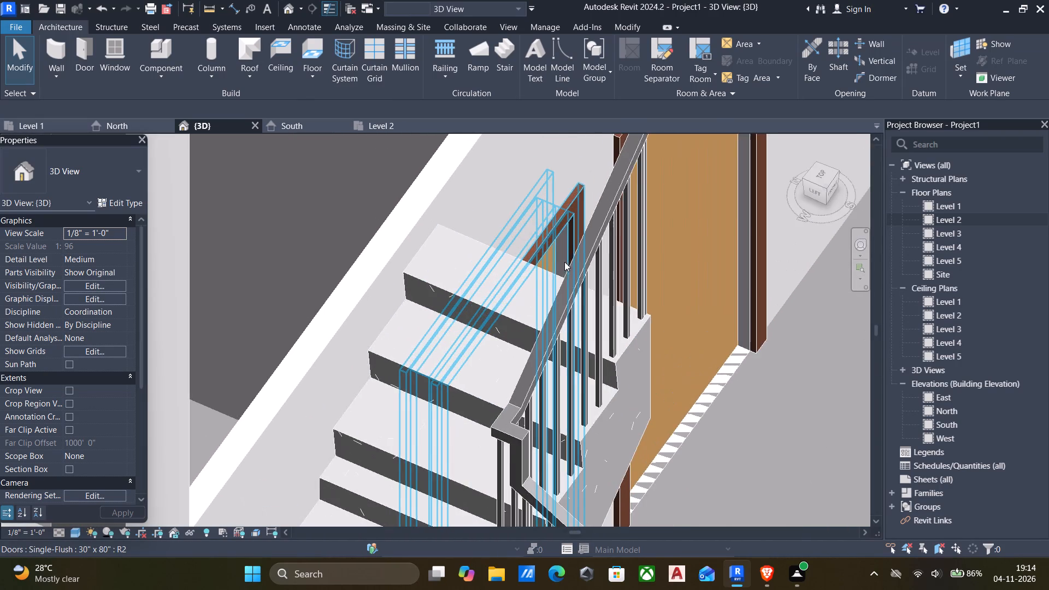
scroll(567, 262, "down", 3)
scroll(573, 263, "down", 1, "shift")
middle_click_drag(573, 263, 446, 226, "shift")
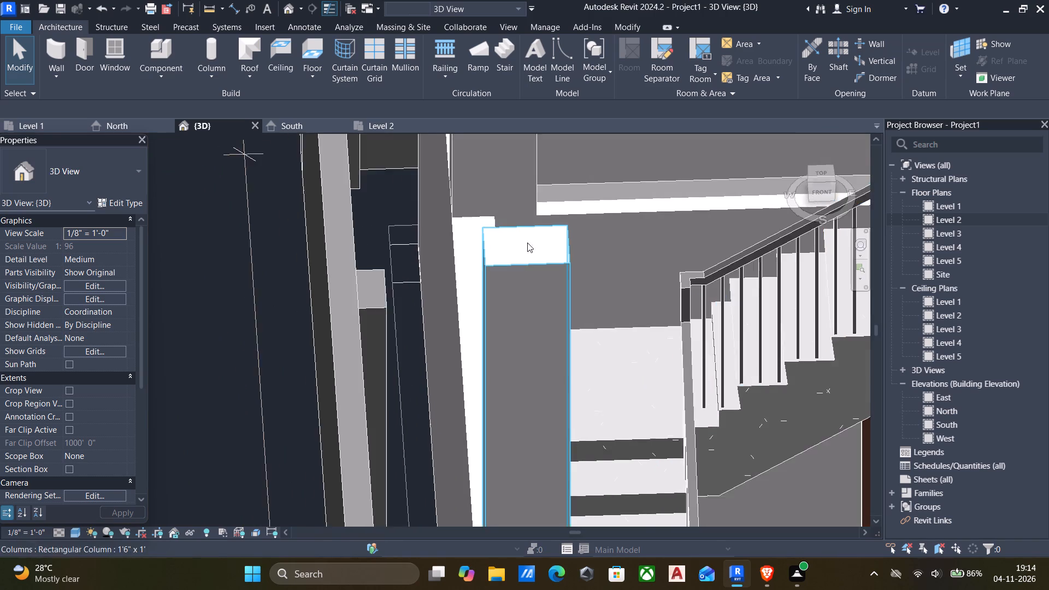
scroll(578, 252, "down", 1)
middle_click_drag(611, 256, 409, 256)
middle_click_drag(596, 243, 450, 255)
scroll(479, 270, "up", 2)
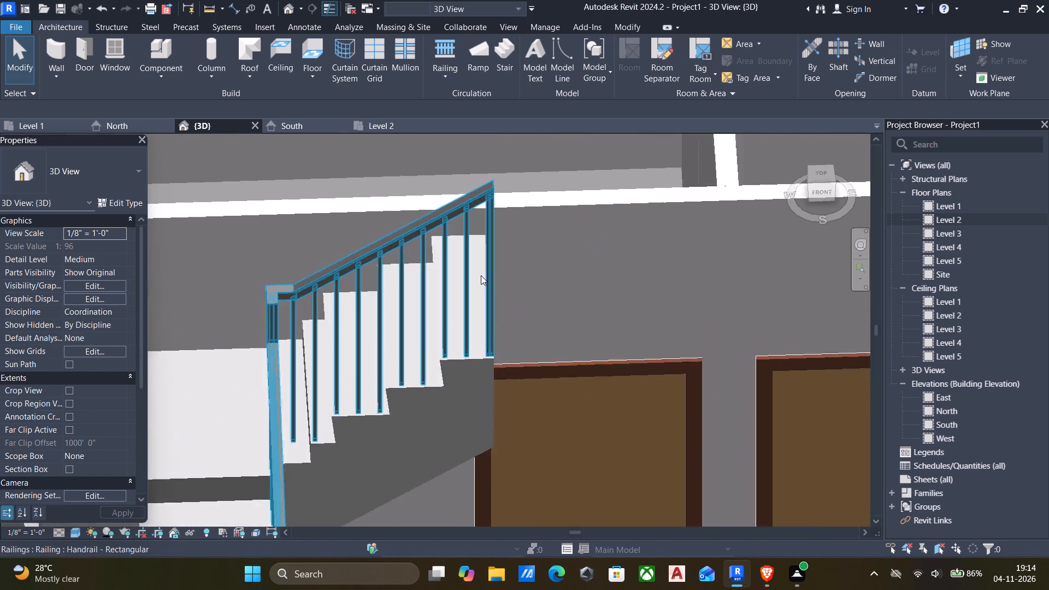
scroll(481, 275, "up", 2)
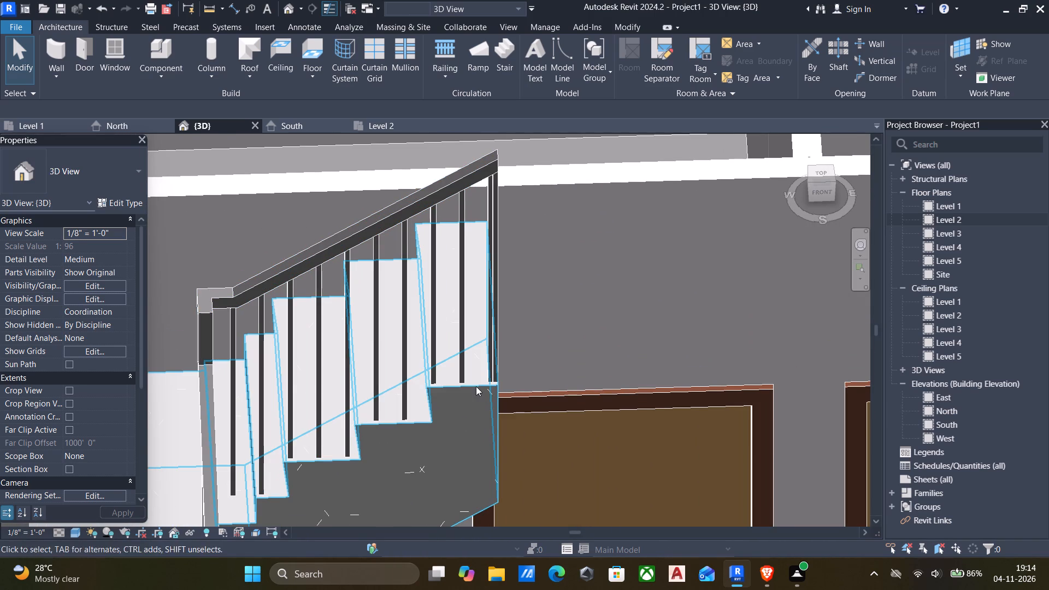
Set the desired number of risers of the Level 2 to Level 3 main stair to 18.
left_click(476, 386)
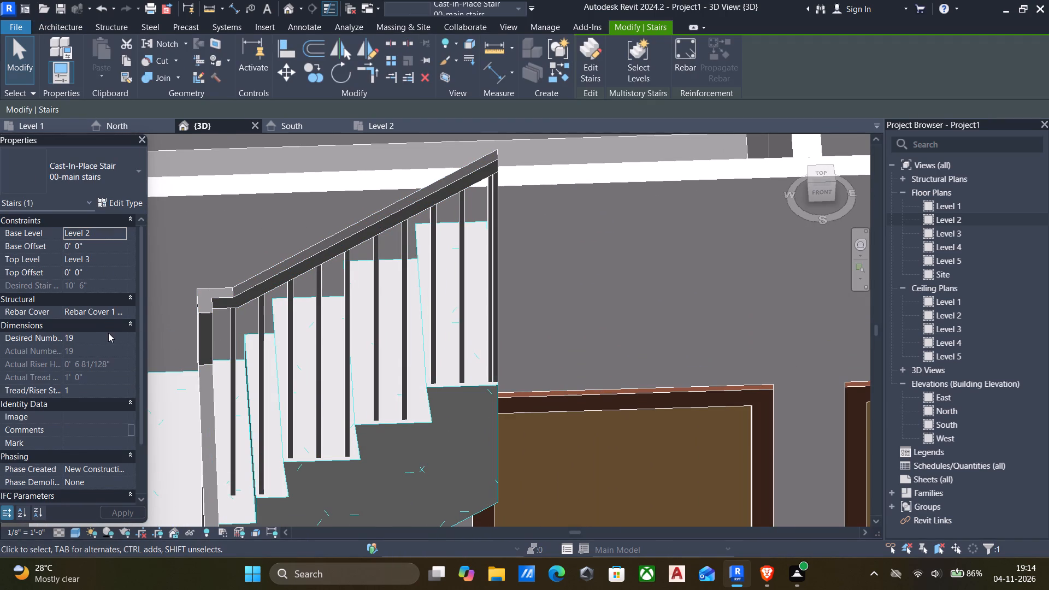
left_click(107, 334)
type("18")
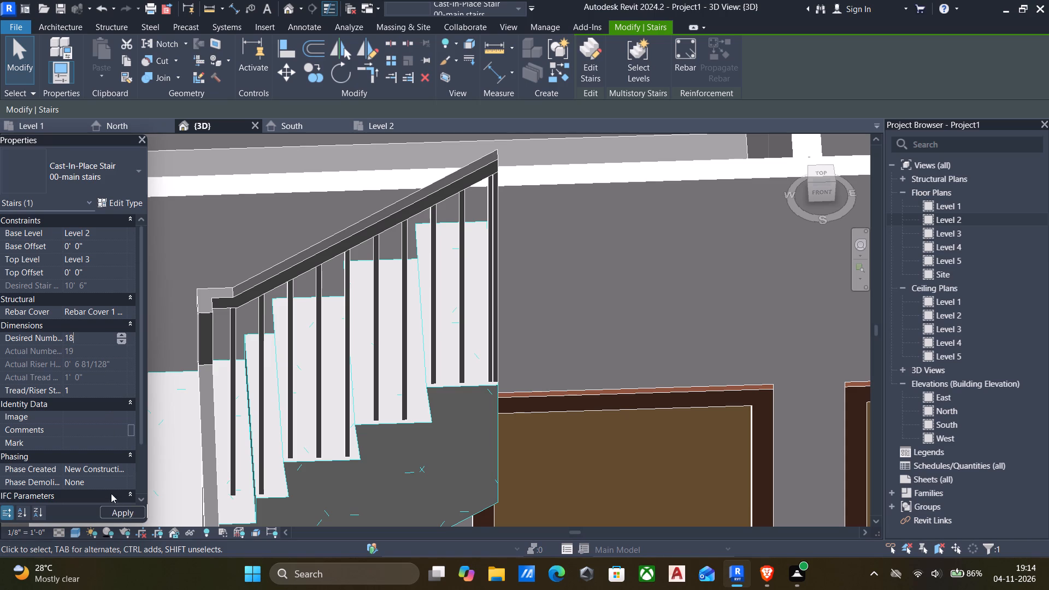
left_click(120, 506)
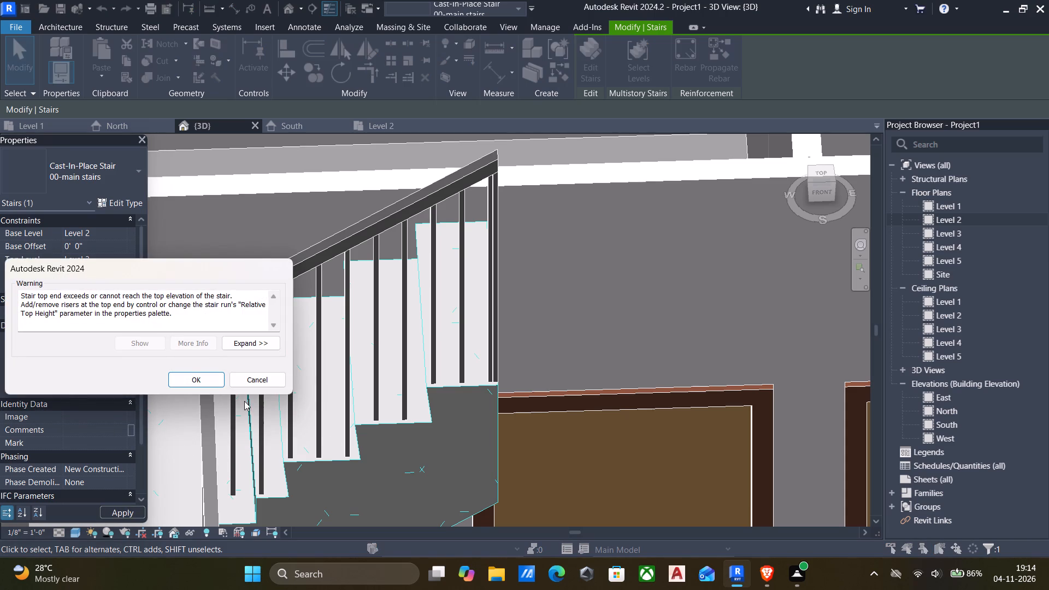
left_click(192, 374)
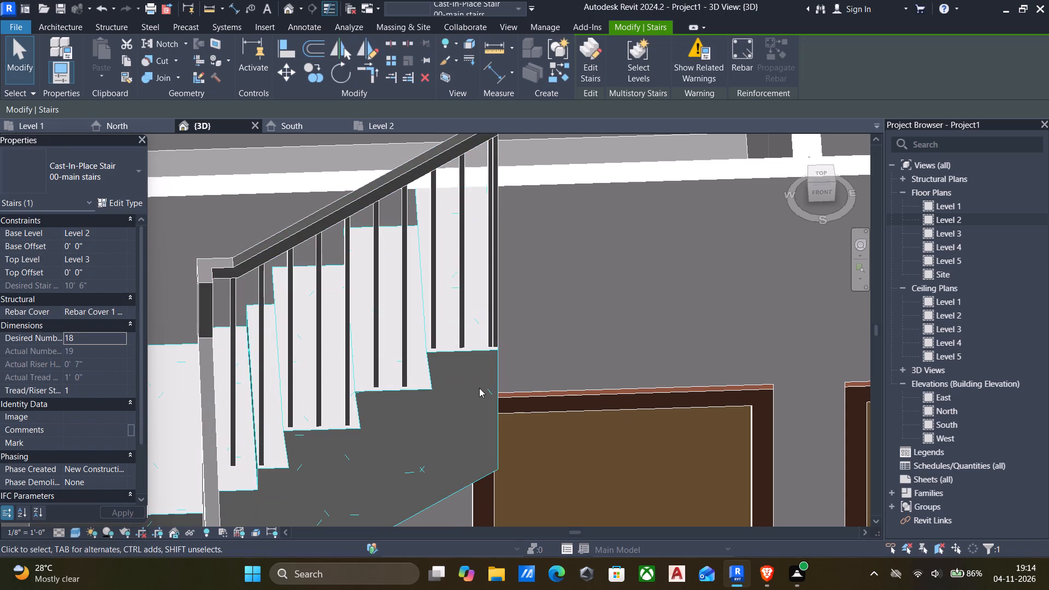
scroll(455, 374, "down", 5)
key("Escape")
Examine the adjusted main stair in 3D and check its flights against the Level 1 floor plan.
scroll(443, 377, "down", 3)
middle_click_drag(443, 377, 444, 377, "shift")
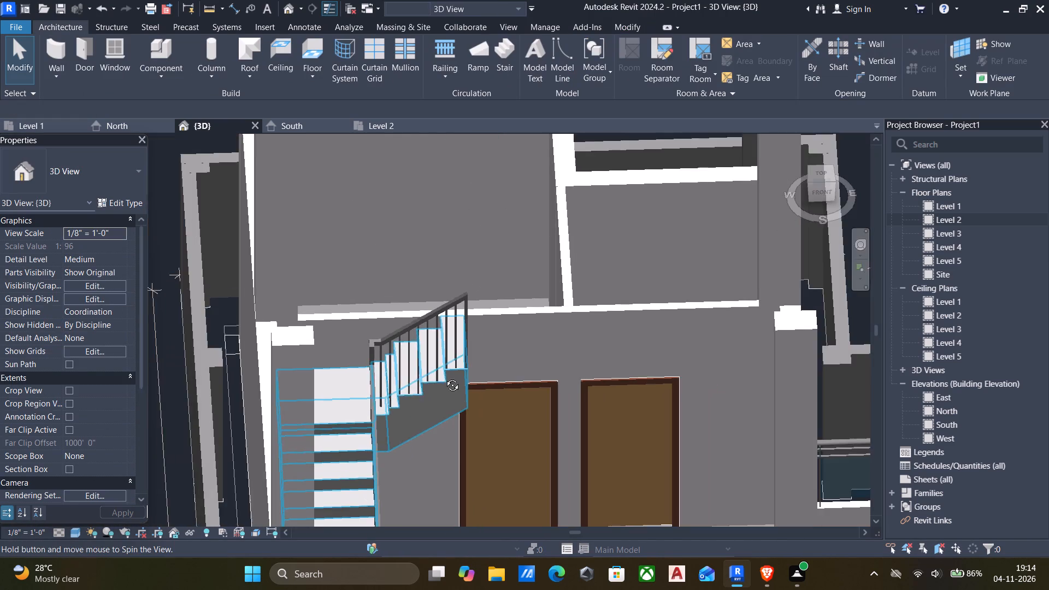
middle_click_drag(444, 377, 564, 412, "shift")
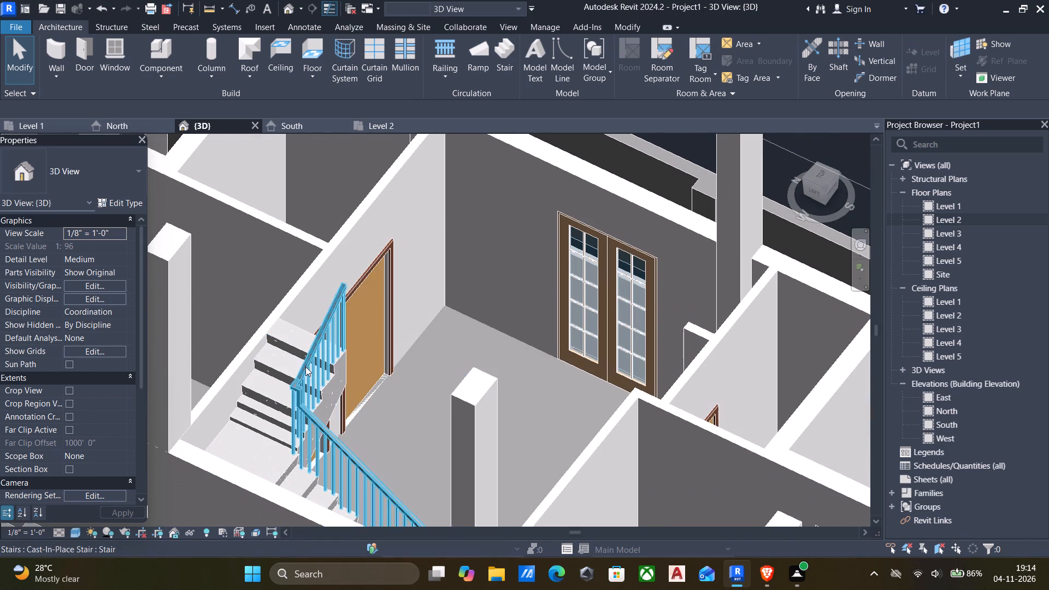
scroll(305, 356, "up", 4)
double_click(928, 209)
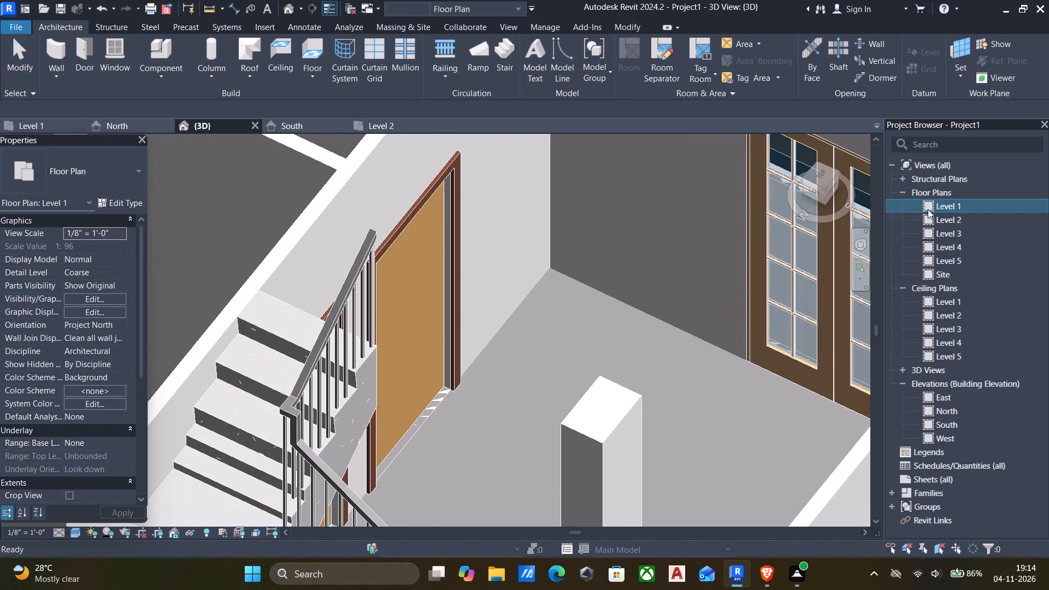
scroll(798, 239, "down", 7)
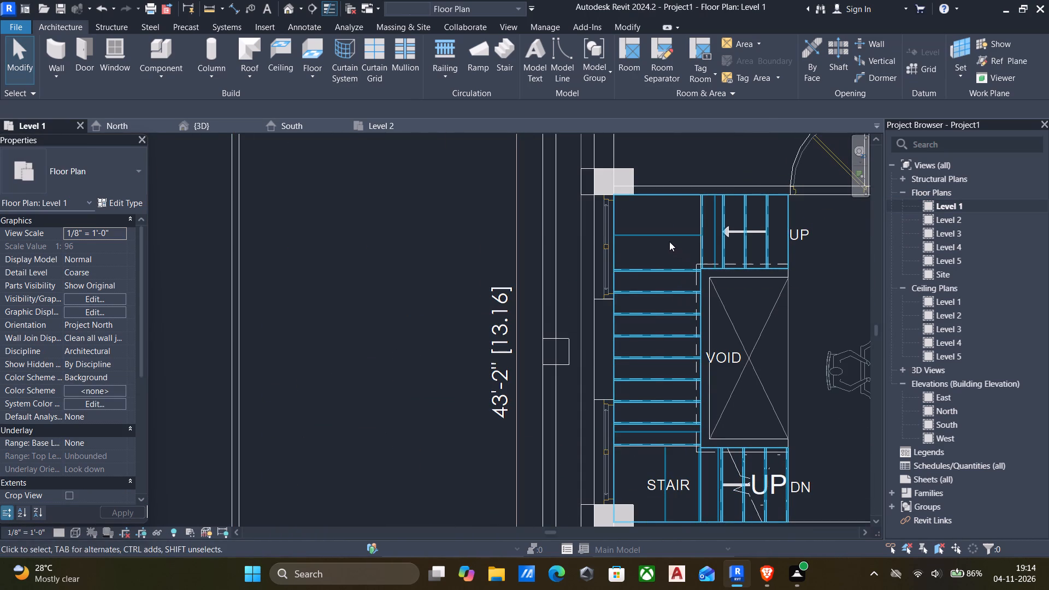
left_click(702, 240)
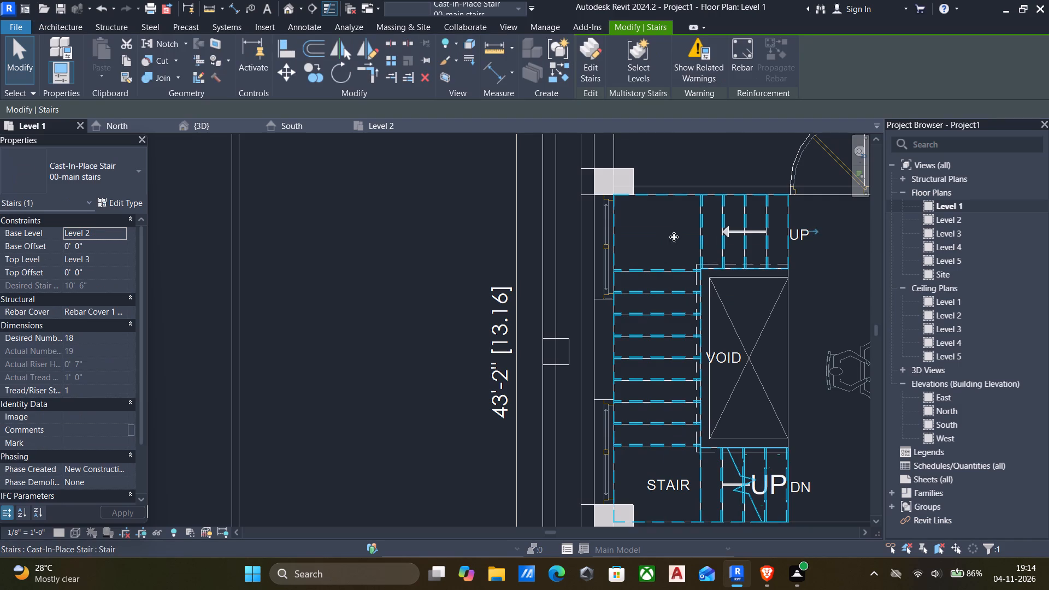
scroll(695, 338, "down", 6)
middle_click_drag(692, 360, 727, 273)
scroll(721, 328, "up", 6)
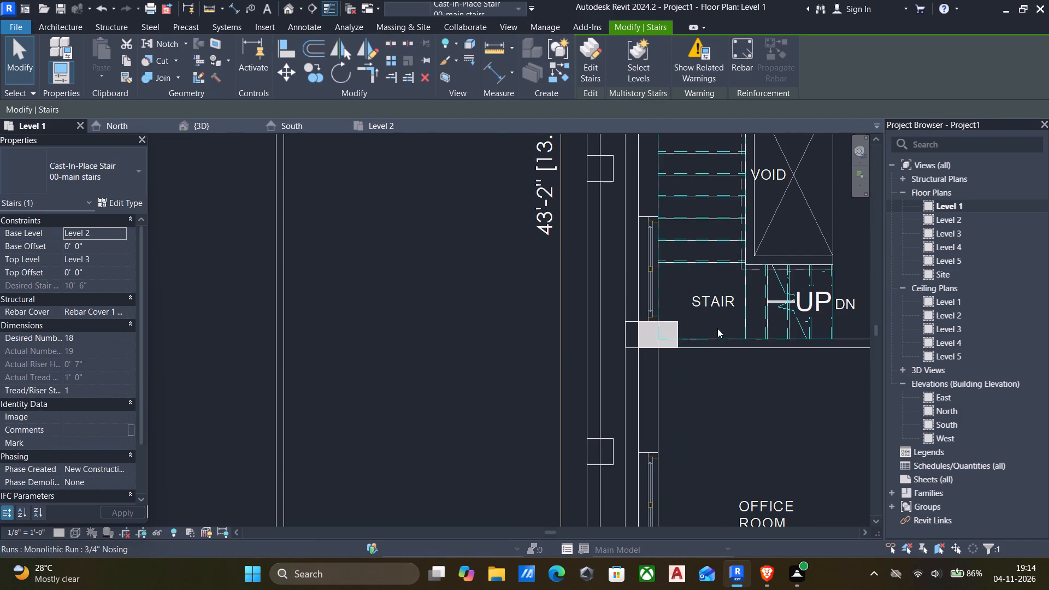
Examine the main stair's flights, landings and inner railing in the 3D view from several sides.
left_click(292, 5)
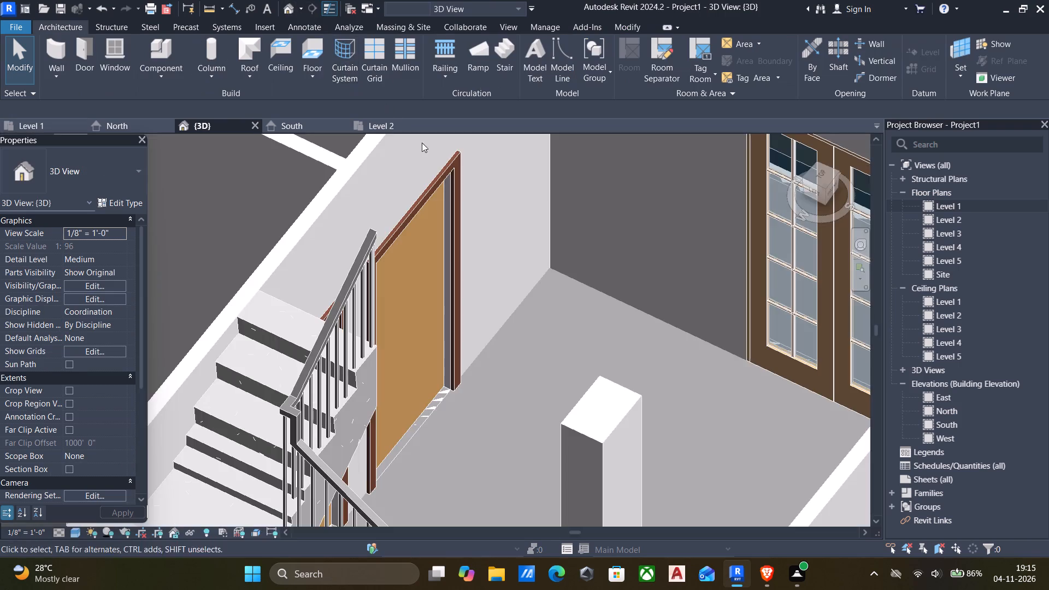
scroll(447, 171, "down", 7)
scroll(464, 235, "down", 5)
middle_click_drag(375, 278, 368, 281, "shift")
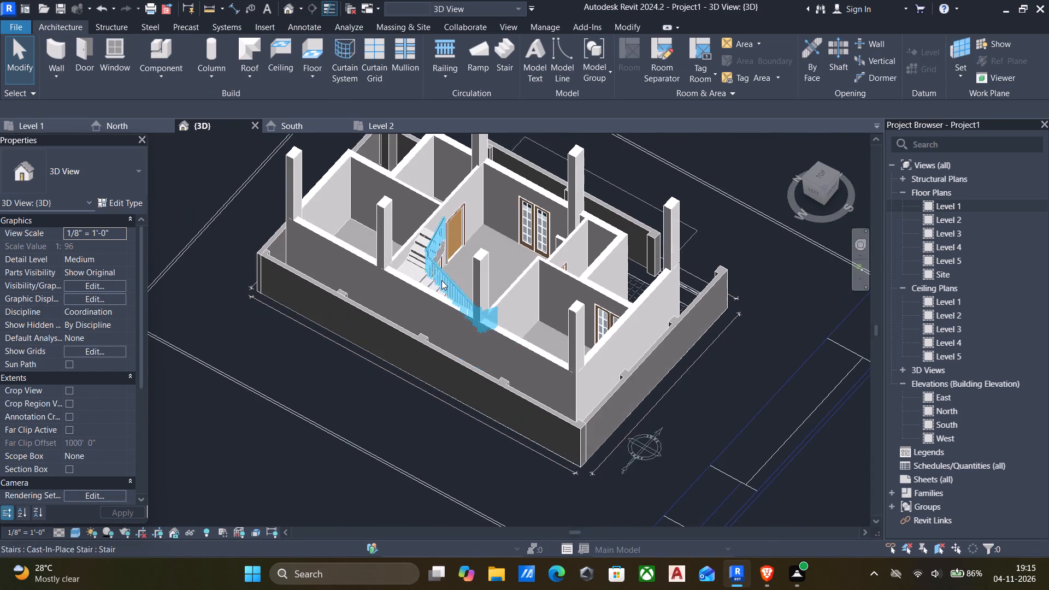
scroll(442, 280, "down", 3, "shift")
middle_click_drag(440, 280, 135, 362, "shift")
scroll(380, 330, "up", 6)
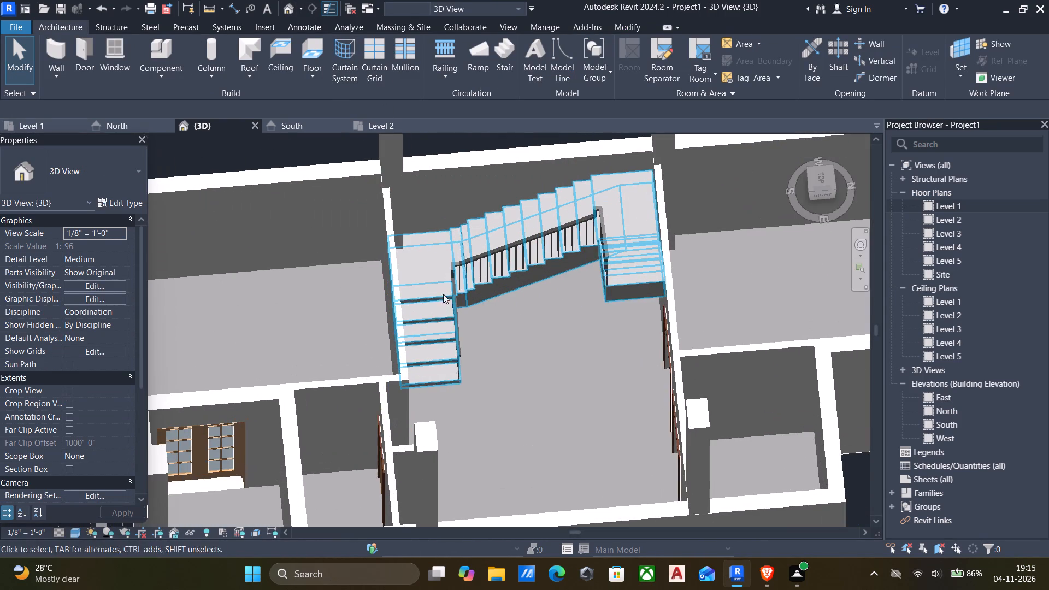
scroll(456, 259, "down", 1)
middle_click_drag(456, 259, 458, 311)
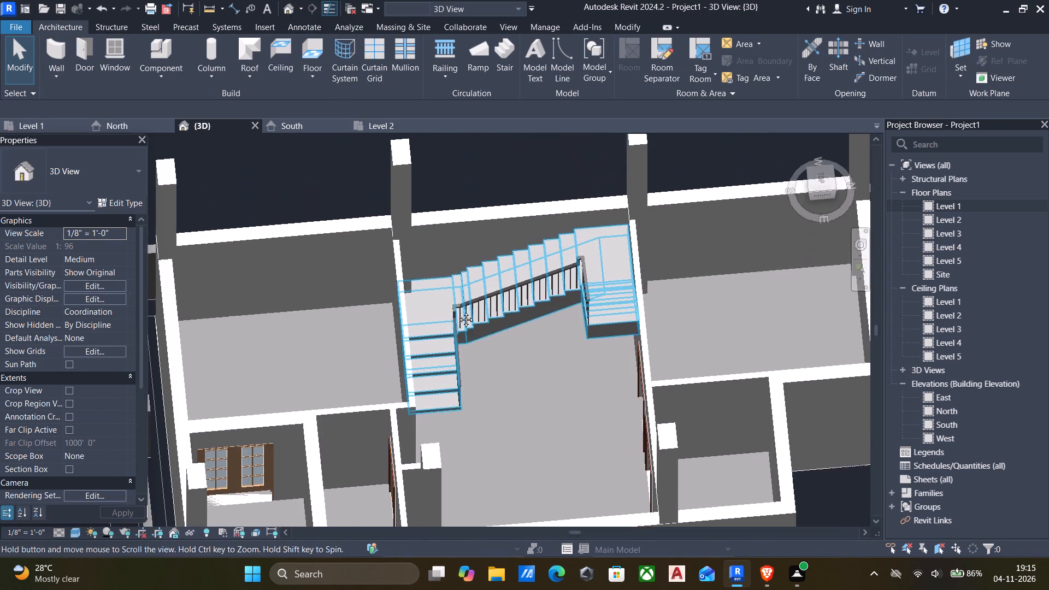
middle_click_drag(458, 311, 463, 347)
scroll(465, 338, "up", 7)
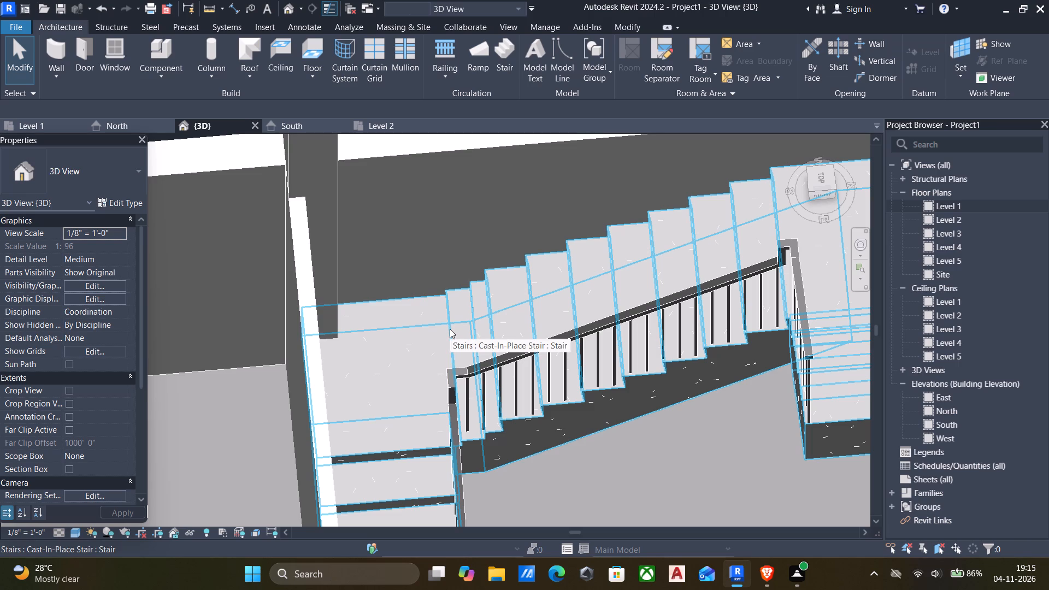
scroll(506, 312, "down", 8)
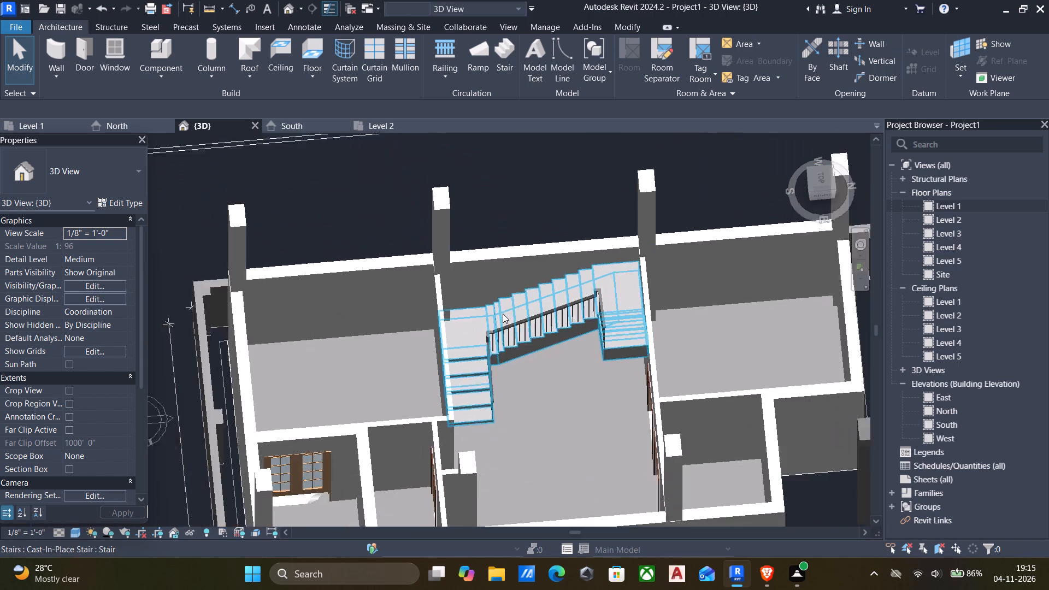
scroll(503, 314, "down", 1)
middle_click_drag(503, 314, 594, 253, "shift")
scroll(586, 290, "down", 4)
middle_click_drag(585, 293, 570, 289)
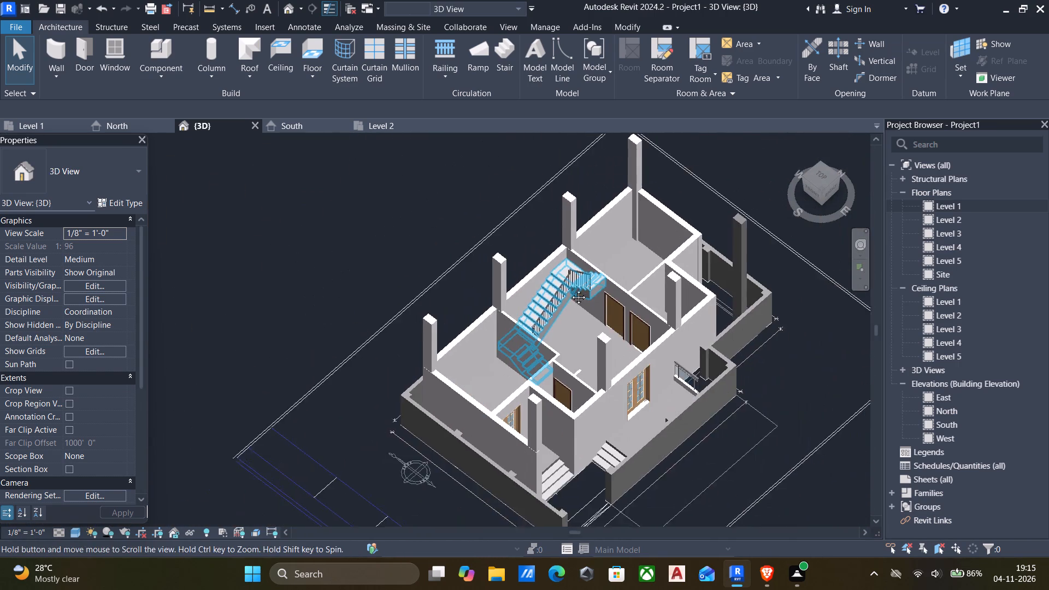
middle_click_drag(570, 289, 432, 255)
middle_click_drag(478, 283, 409, 237, "shift")
middle_click_drag(421, 284, 461, 261, "shift")
scroll(461, 261, "up", 5)
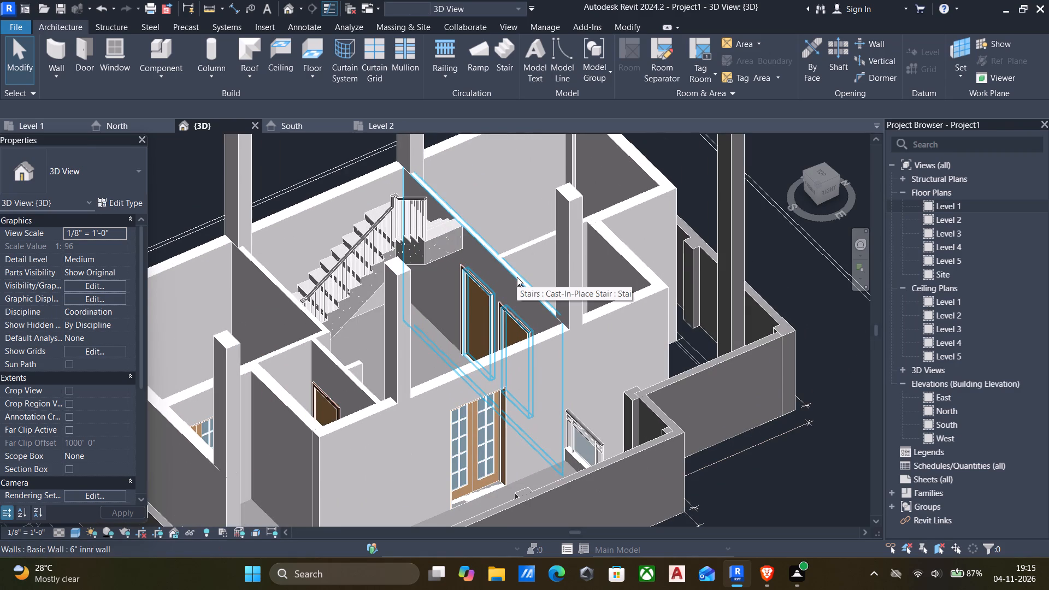
Delete the remaining inner railing of the Level 2 to Level 3 main stair.
left_click(415, 208)
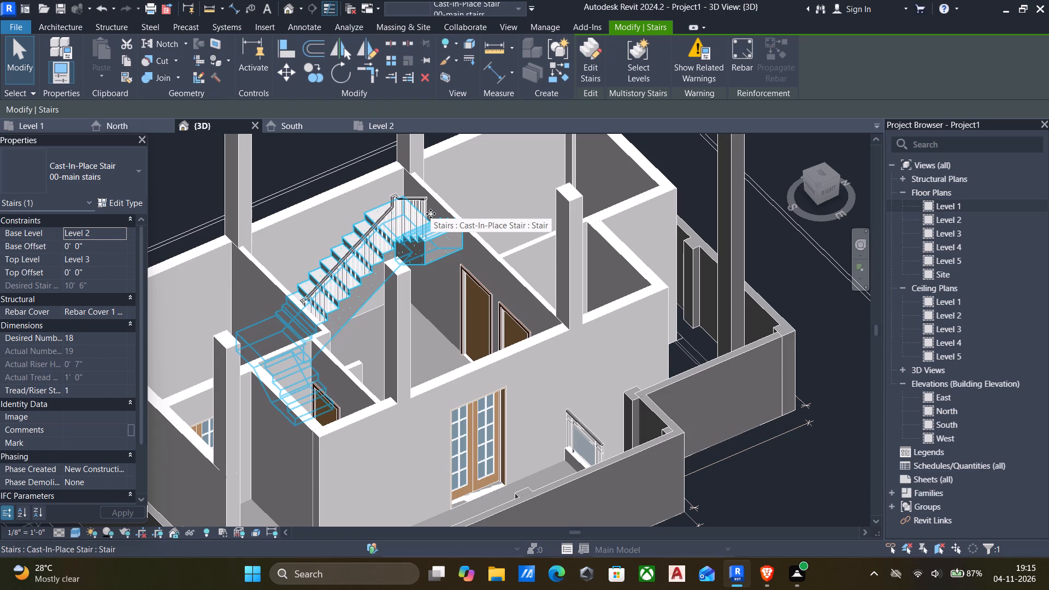
key("Escape")
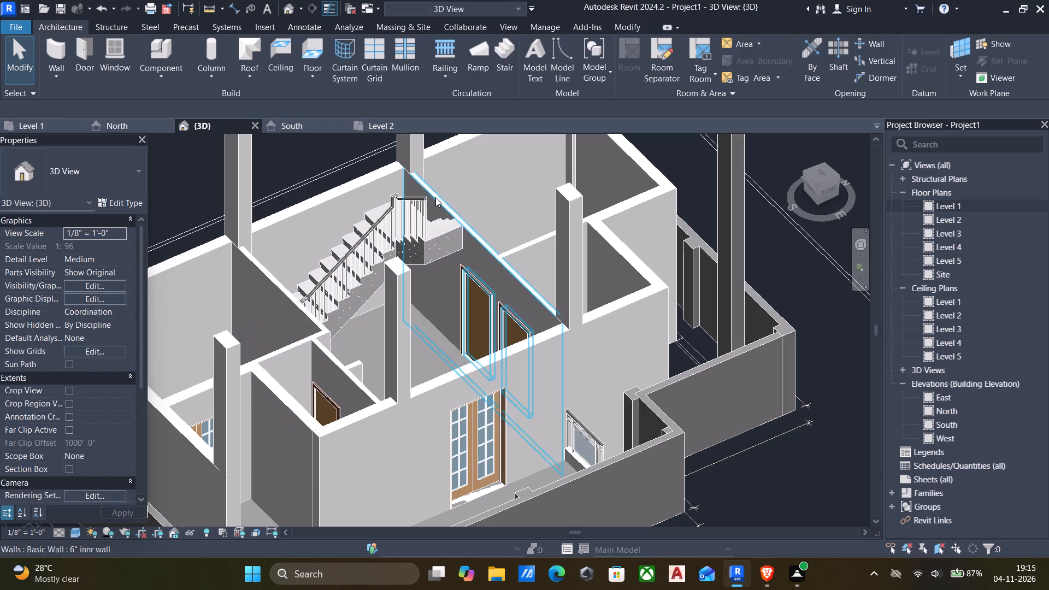
left_click(417, 200)
key("Delete")
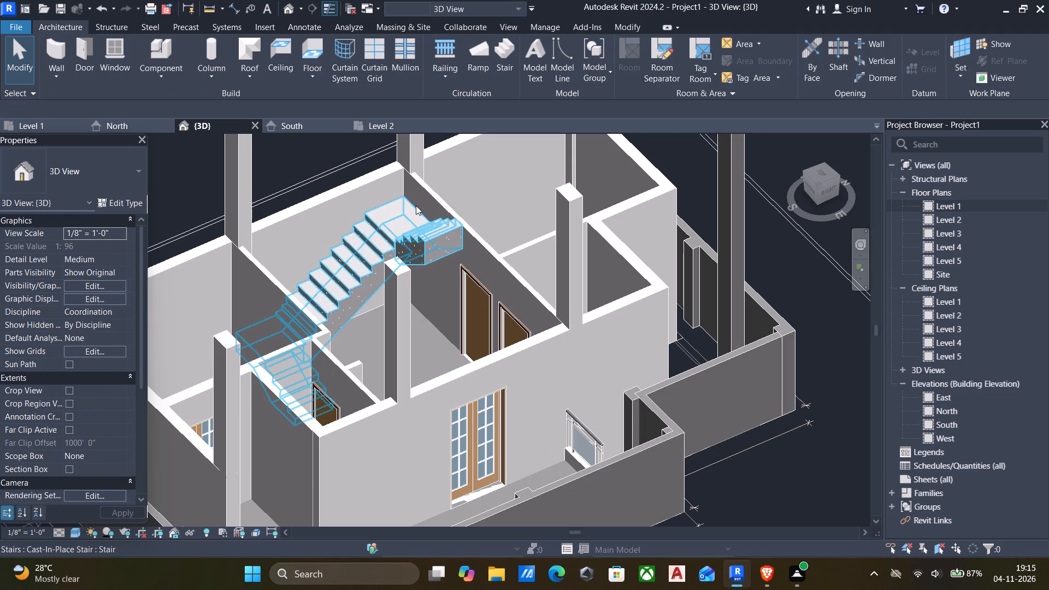
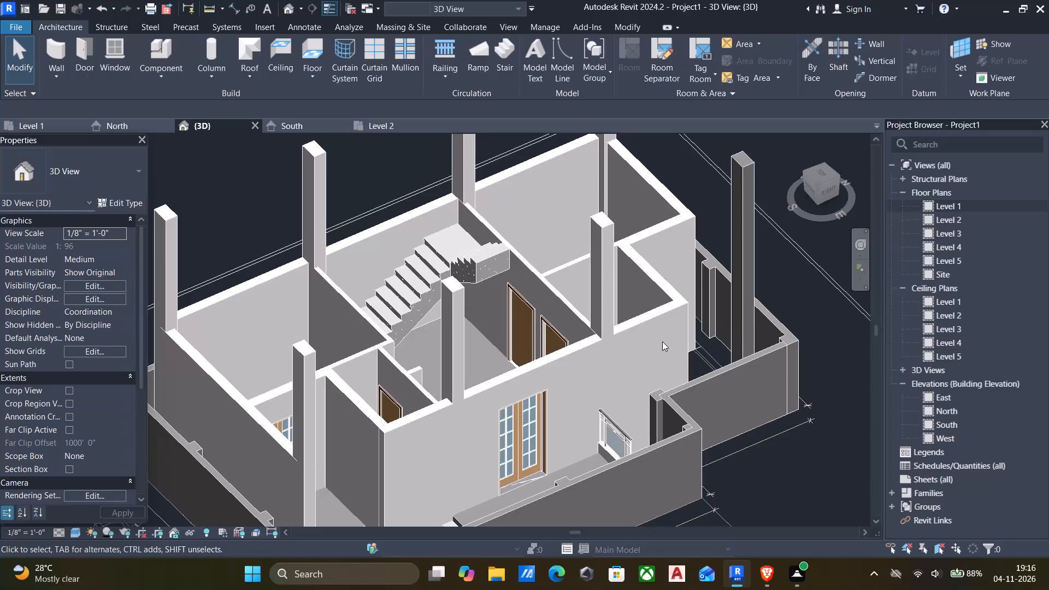
Save the project as "ground floor 3d plan elevation" in the REVIT -PLANS folder on the C: drive.
key("ctrl+s")
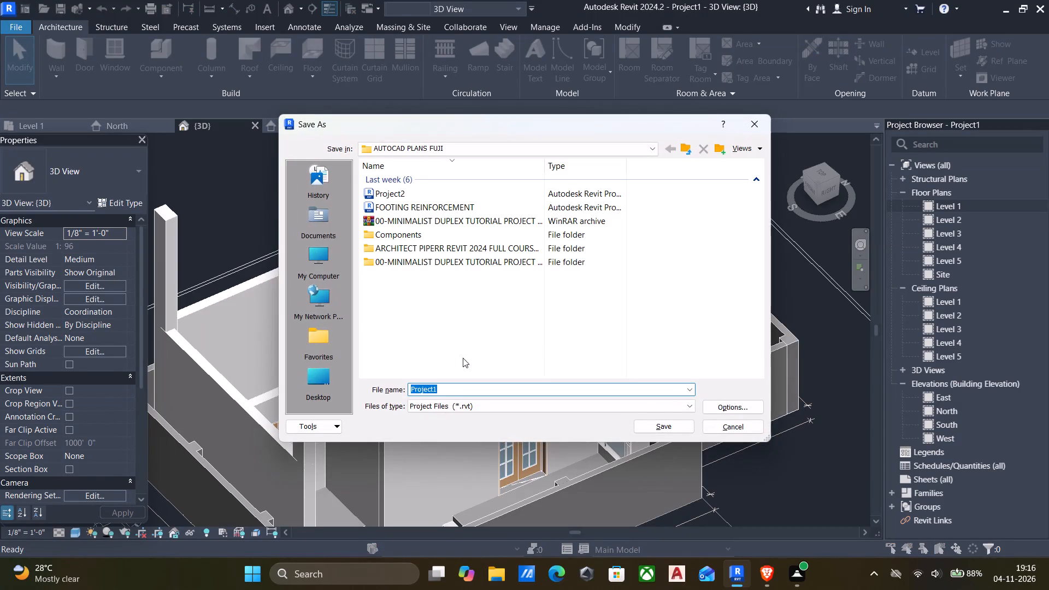
left_click(329, 373)
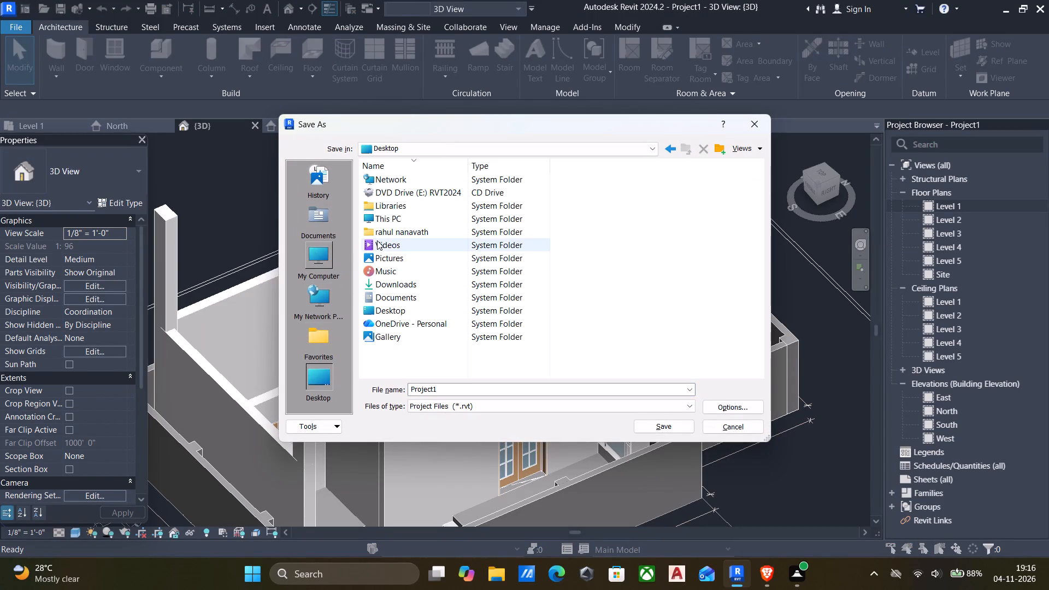
double_click(388, 222)
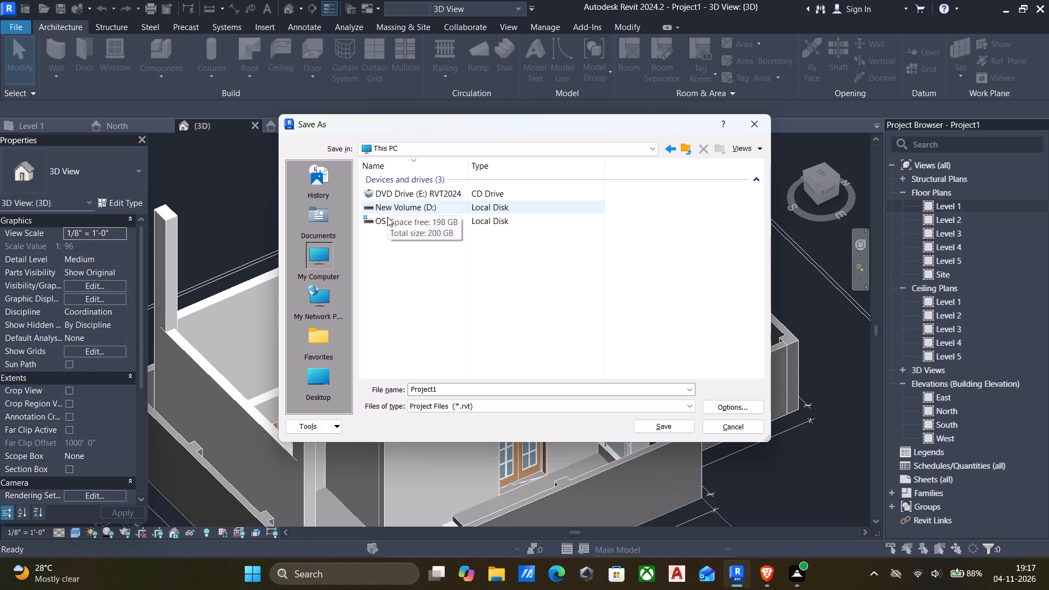
double_click(386, 219)
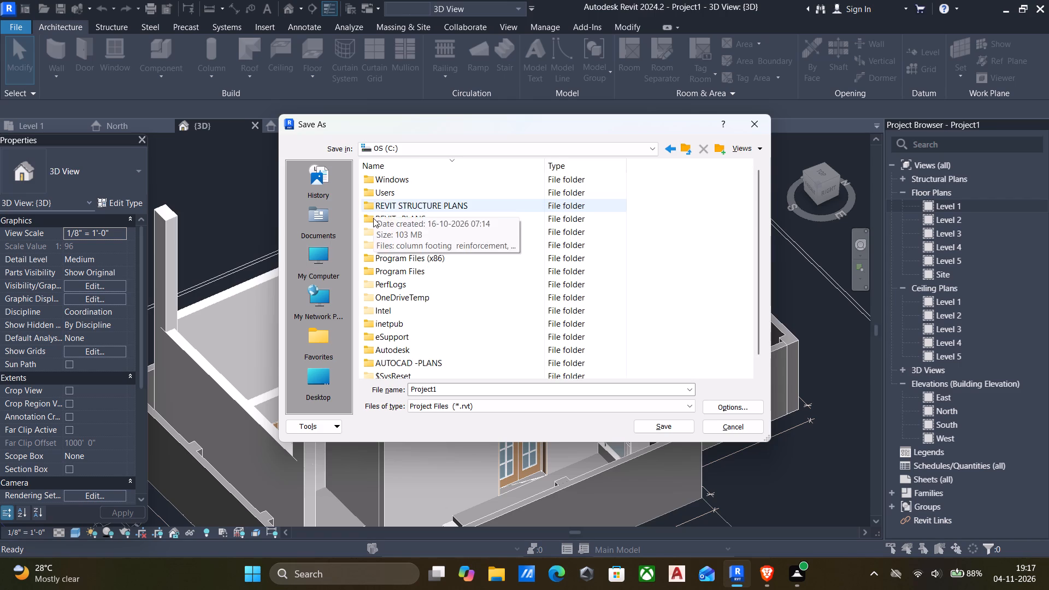
double_click(373, 218)
left_click(458, 383)
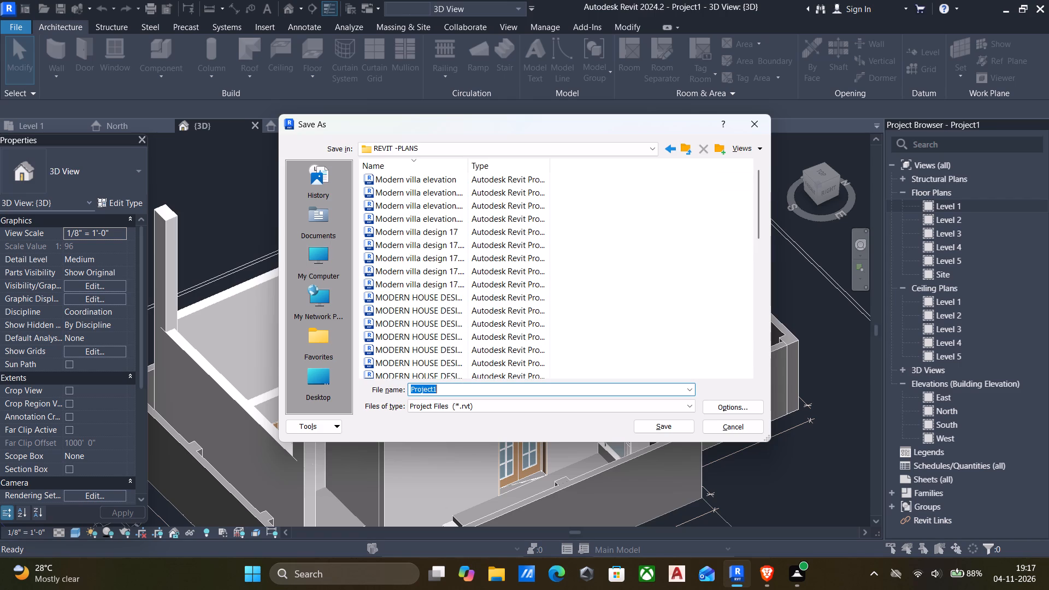
type("gro")
type("unf")
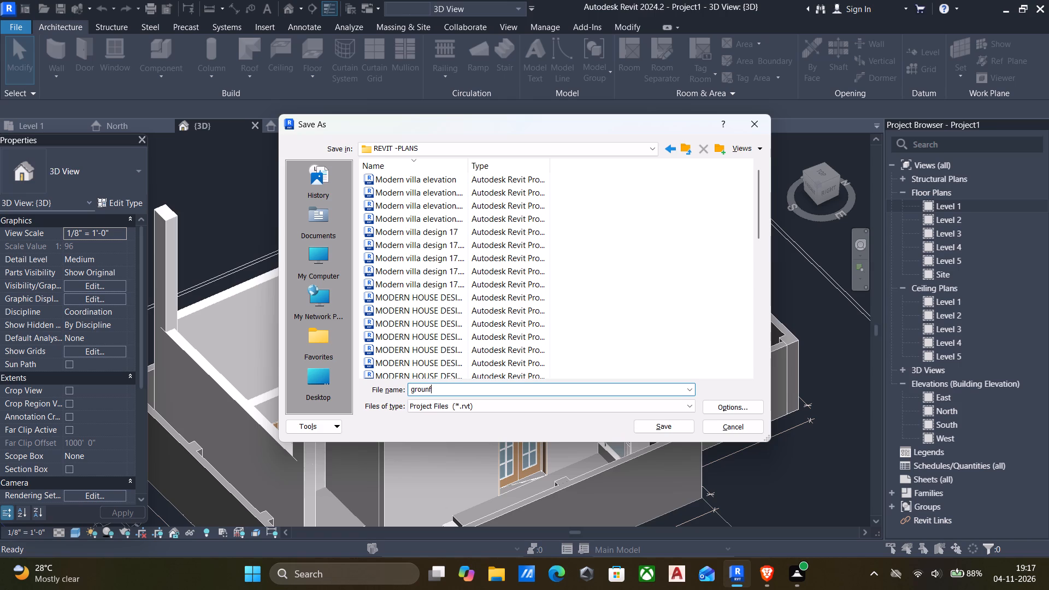
key("BackSpace")
type("d floo")
type("r")
key("space")
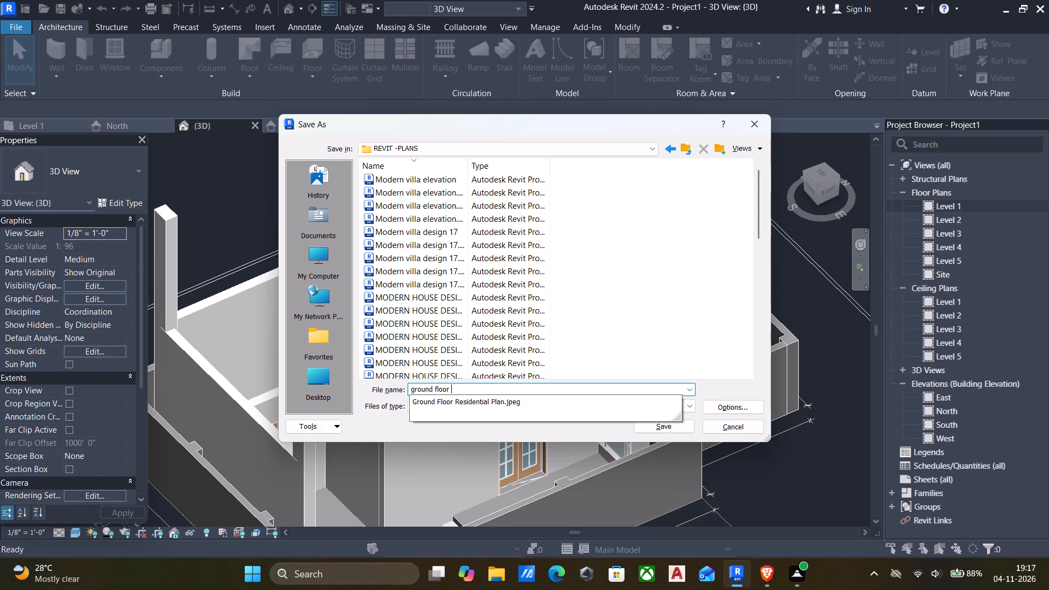
type("3d plan")
key("space")
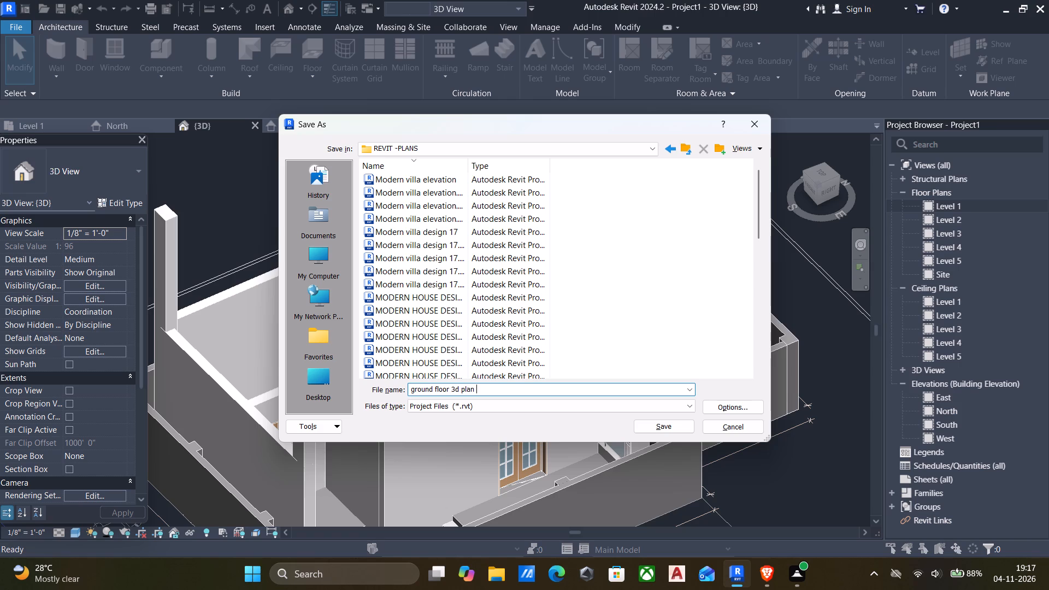
type("elevation")
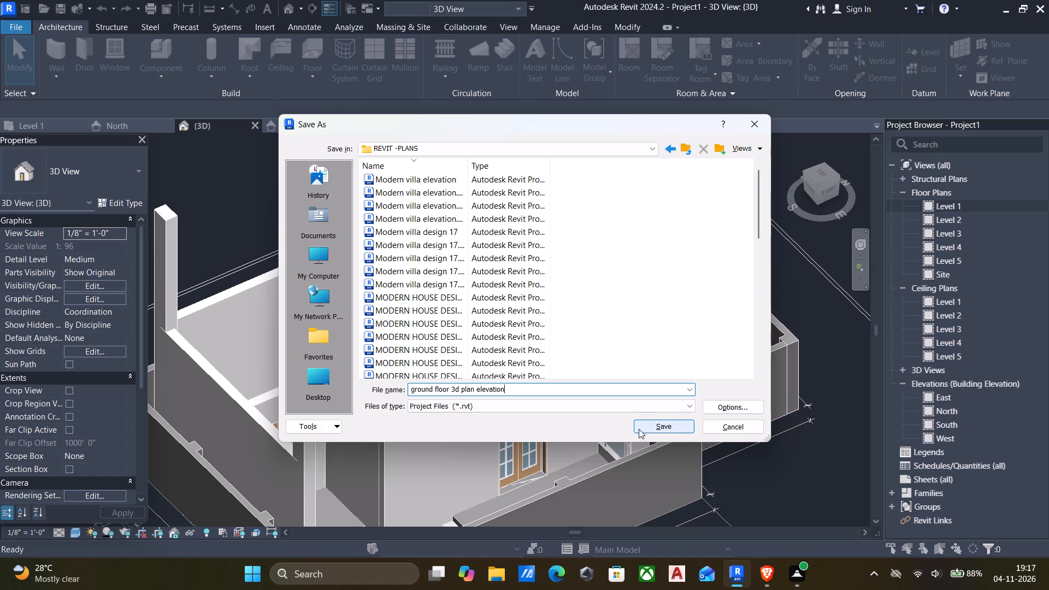
left_click(659, 427)
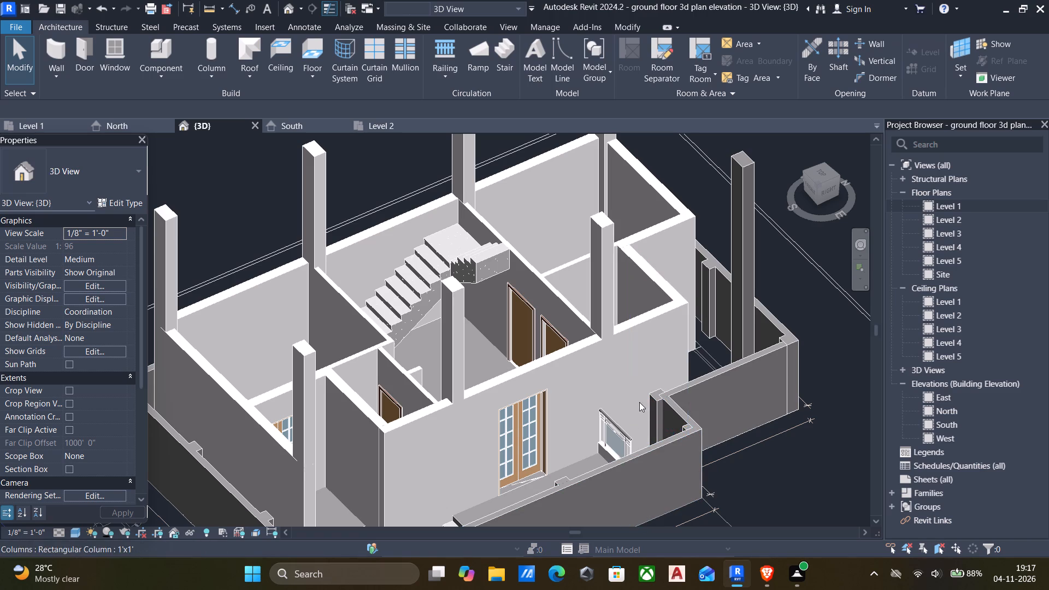
Examine the whole ground floor model in the 3D view from different sides, including the stairs, columns and compound wall.
scroll(793, 436, "down", 5)
middle_click_drag(783, 436, 726, 399)
scroll(752, 442, "up", 3)
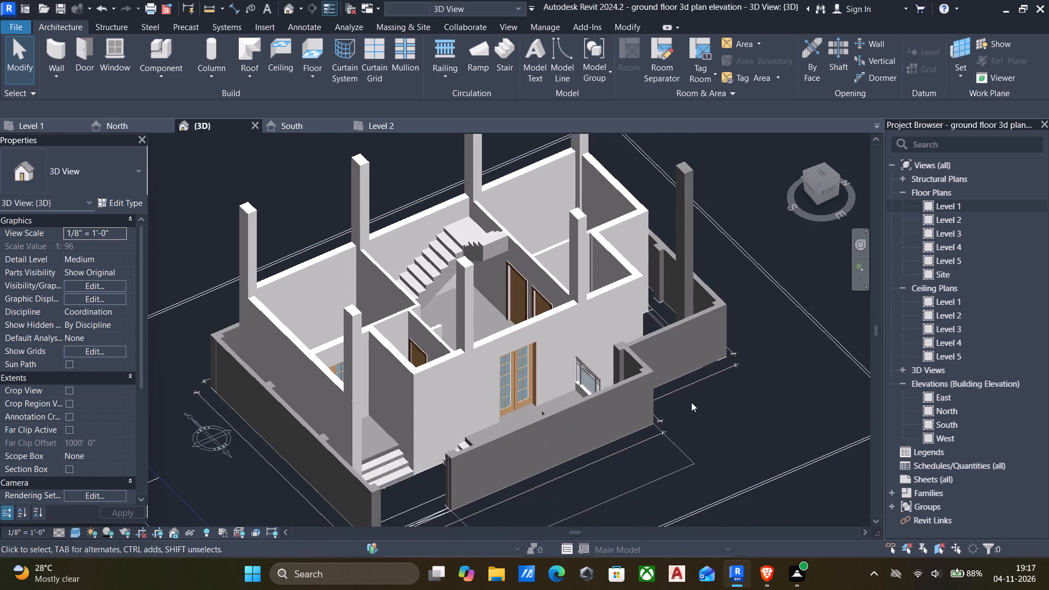
middle_click_drag(686, 400, 734, 422)
middle_click_drag(539, 383, 599, 394)
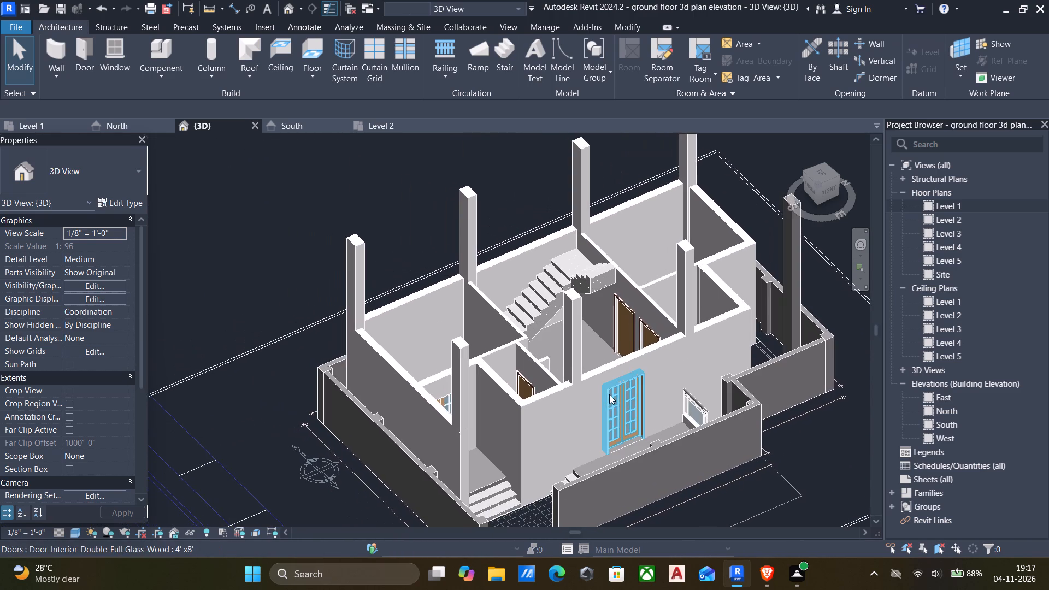
scroll(609, 394, "down", 1)
middle_click_drag(609, 394, 673, 398)
scroll(604, 396, "down", 1, "shift")
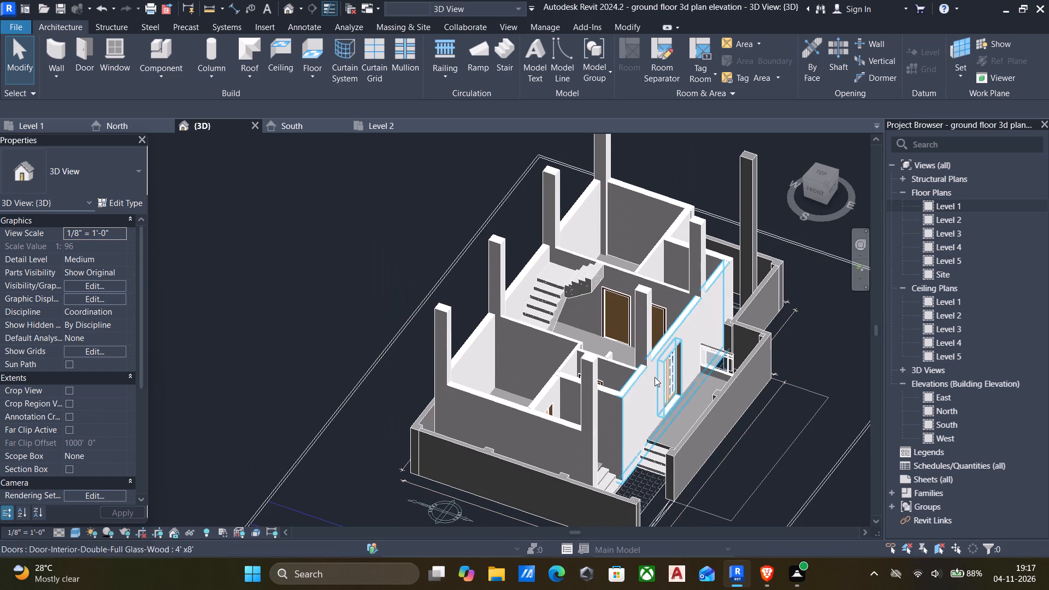
scroll(580, 209, "up", 6)
scroll(591, 285, "down", 6)
middle_click_drag(592, 286, 561, 275)
middle_click_drag(563, 283, 541, 288)
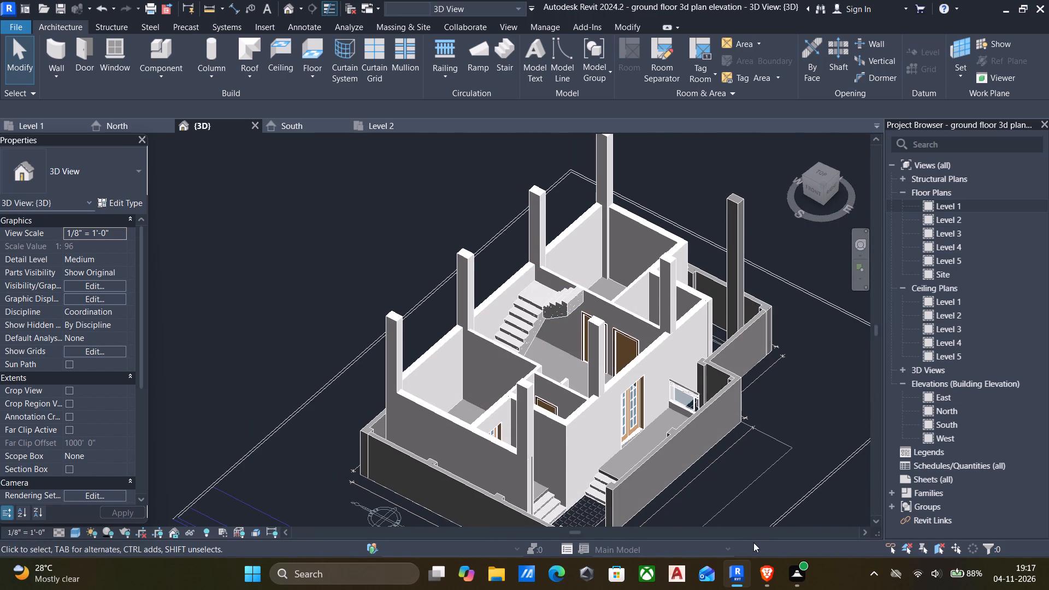
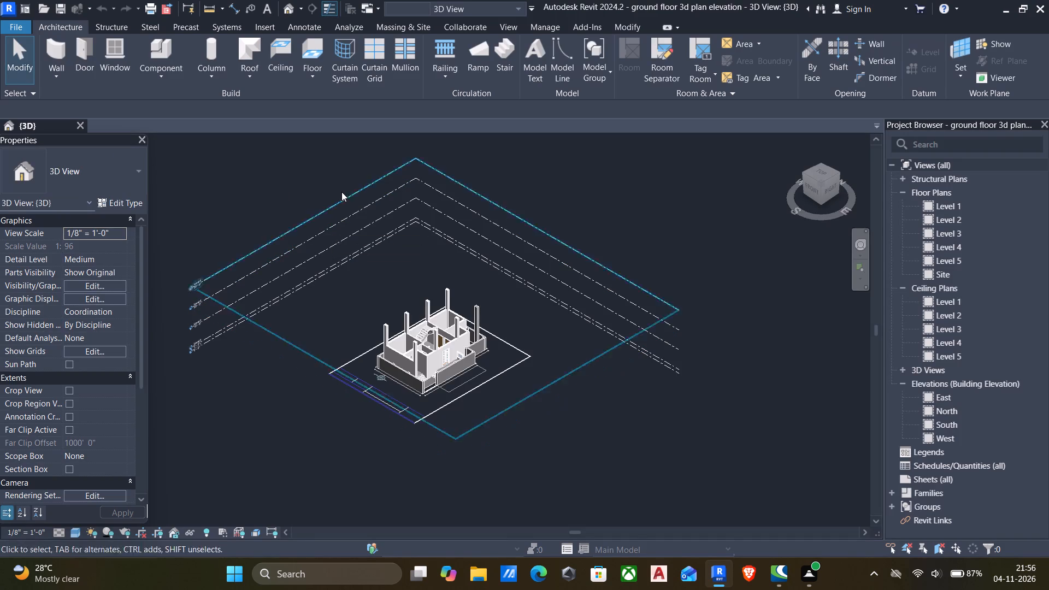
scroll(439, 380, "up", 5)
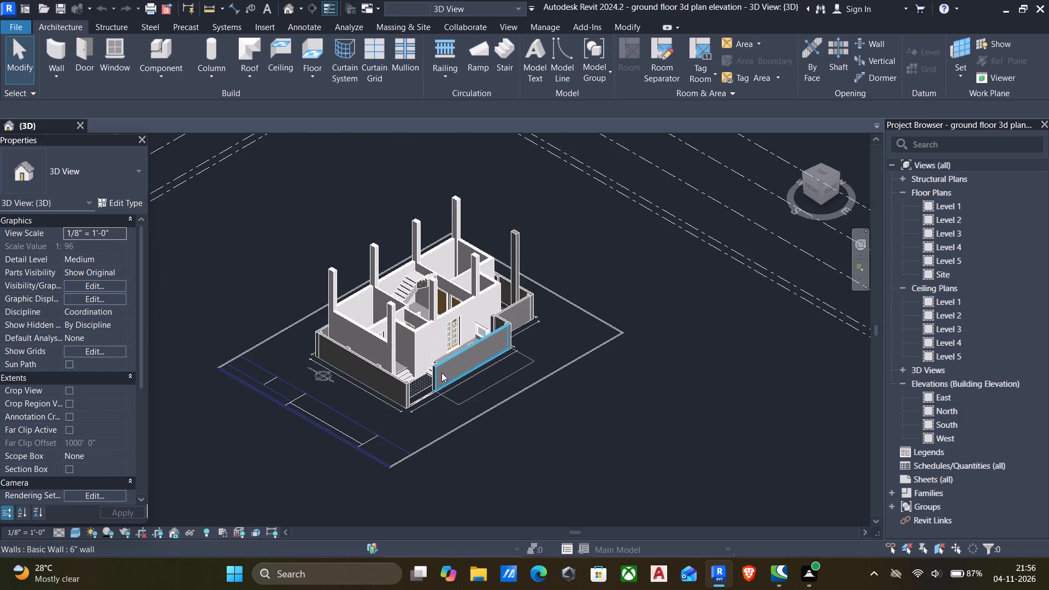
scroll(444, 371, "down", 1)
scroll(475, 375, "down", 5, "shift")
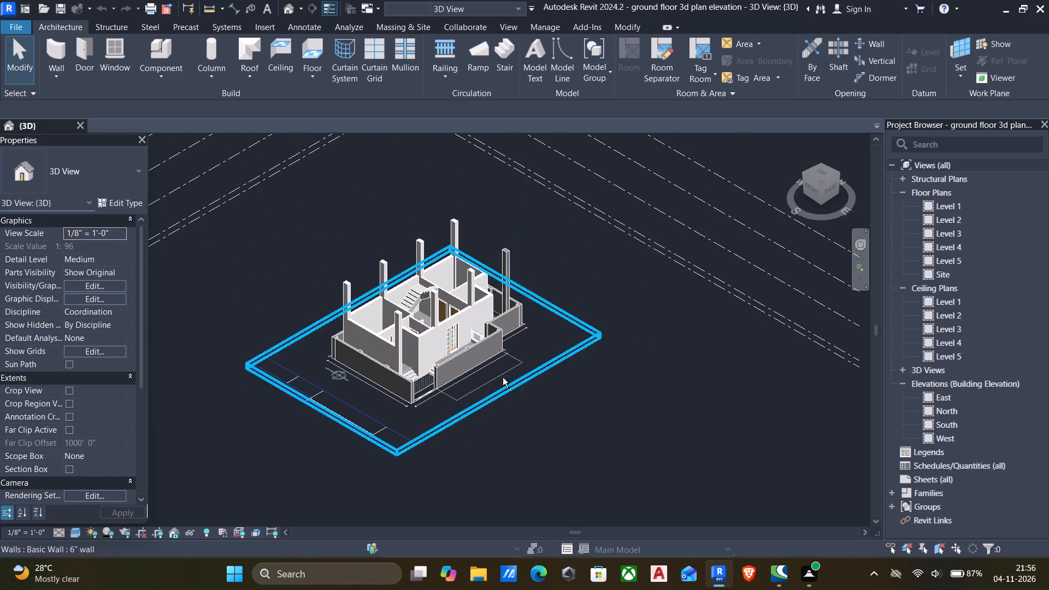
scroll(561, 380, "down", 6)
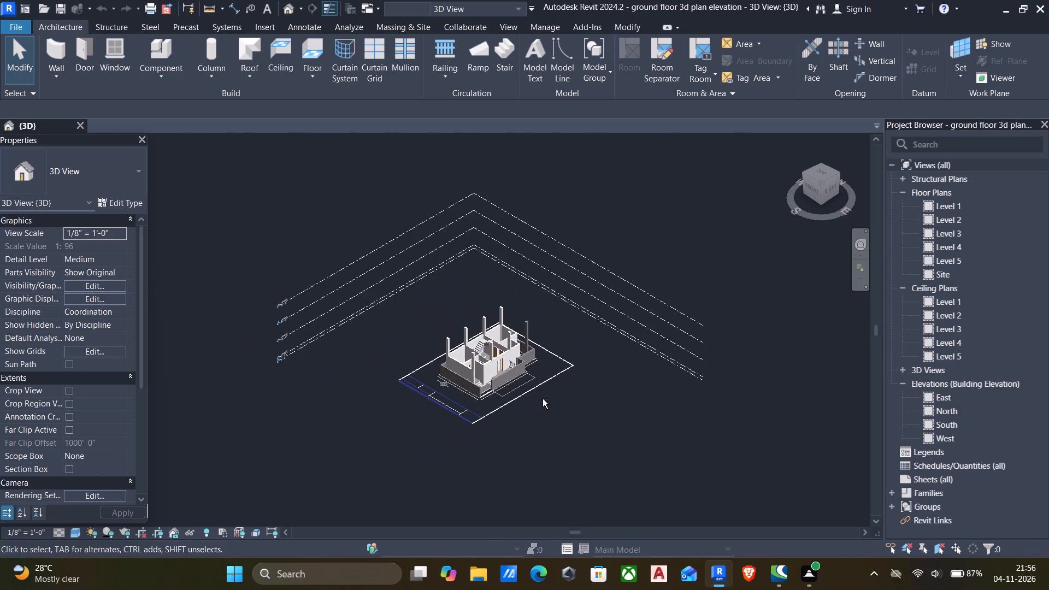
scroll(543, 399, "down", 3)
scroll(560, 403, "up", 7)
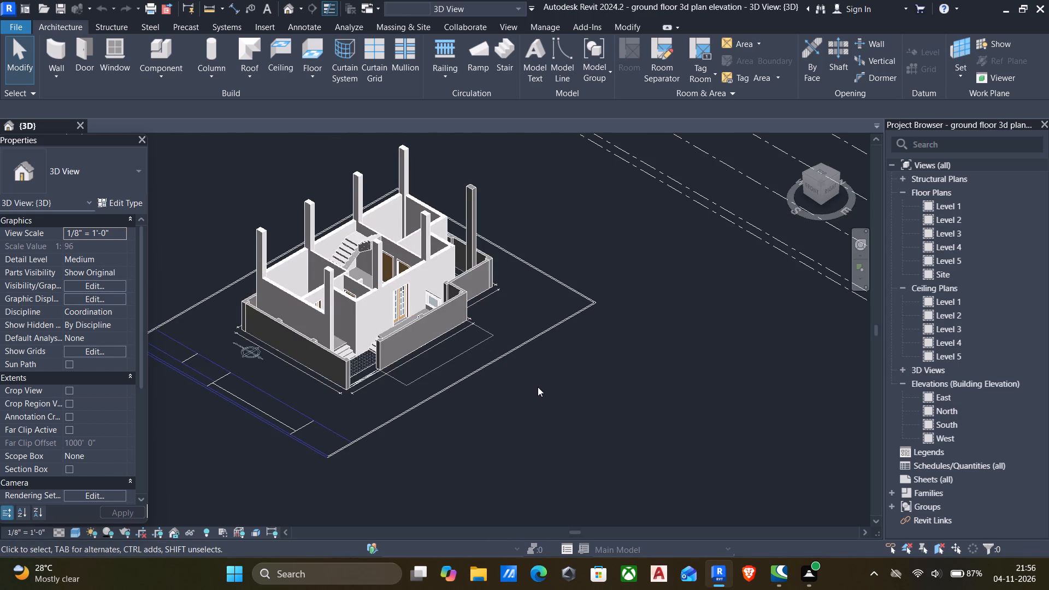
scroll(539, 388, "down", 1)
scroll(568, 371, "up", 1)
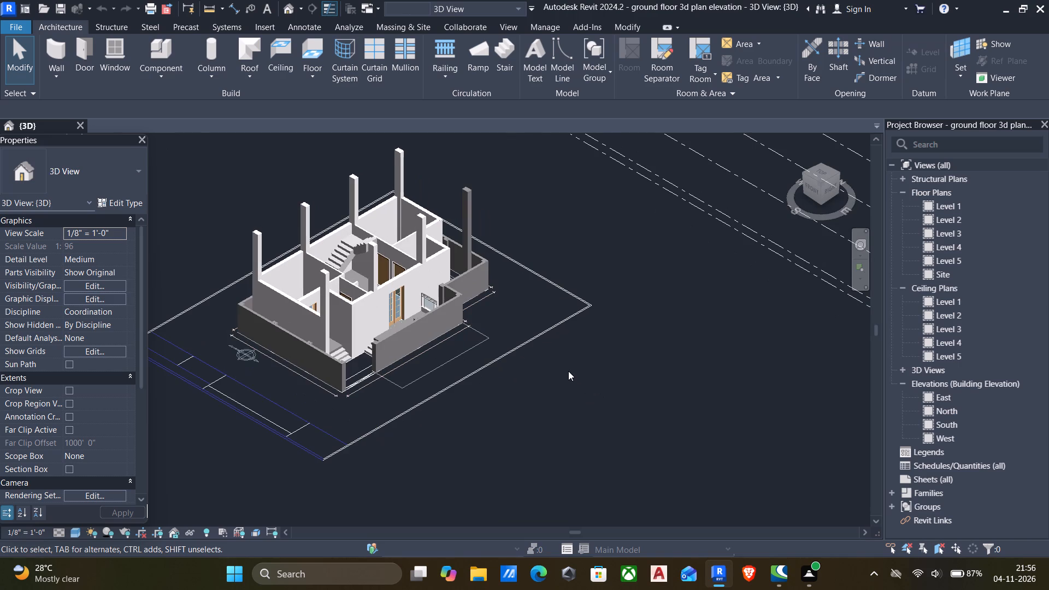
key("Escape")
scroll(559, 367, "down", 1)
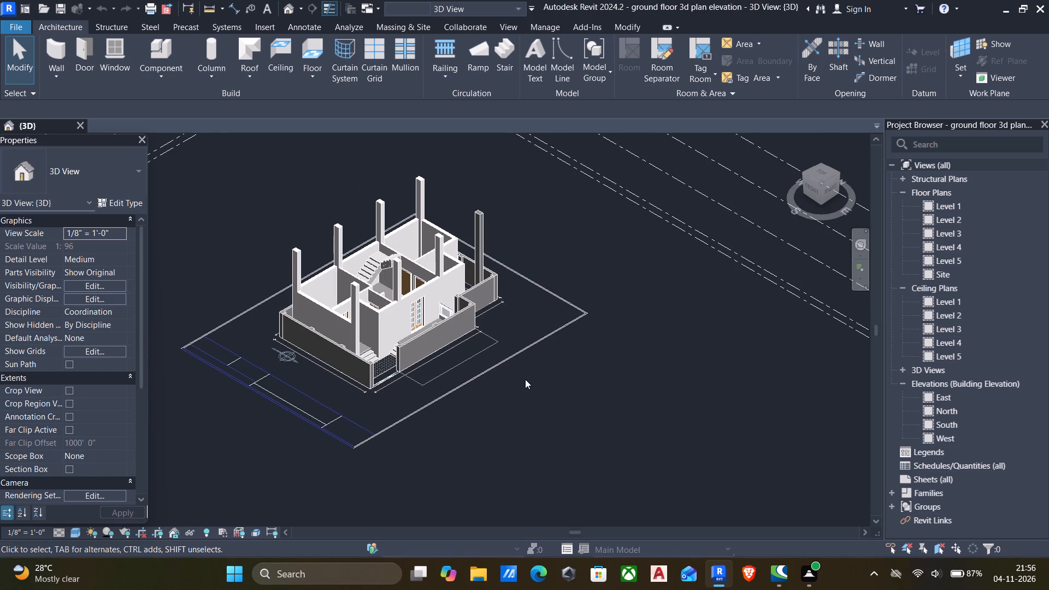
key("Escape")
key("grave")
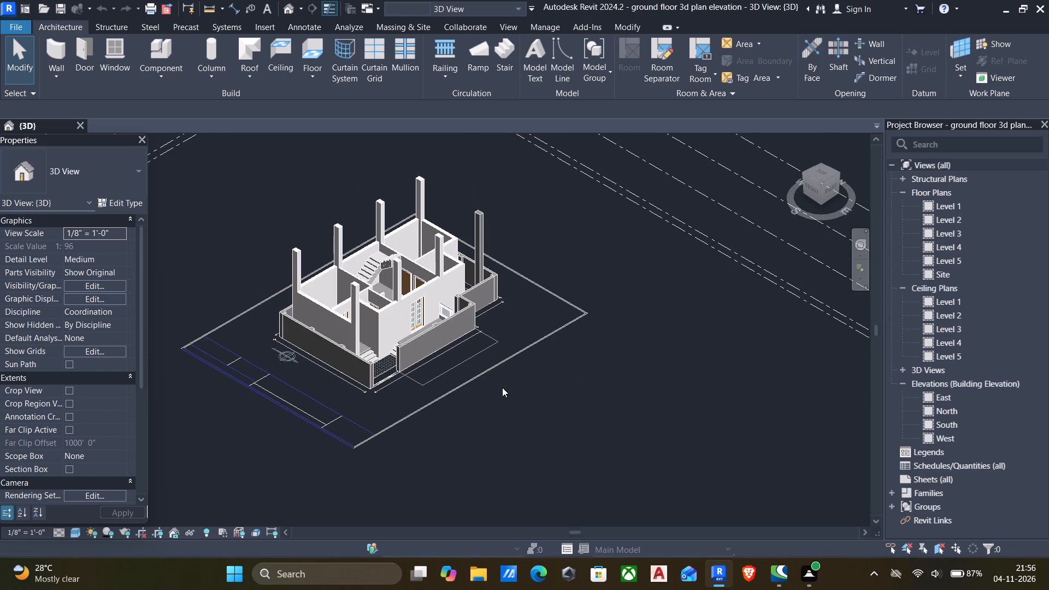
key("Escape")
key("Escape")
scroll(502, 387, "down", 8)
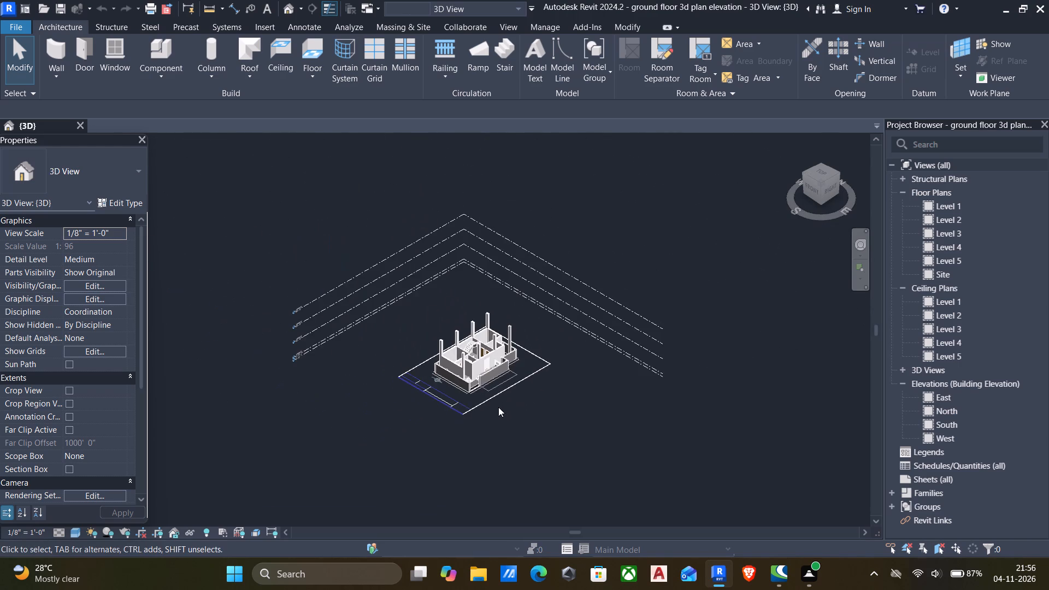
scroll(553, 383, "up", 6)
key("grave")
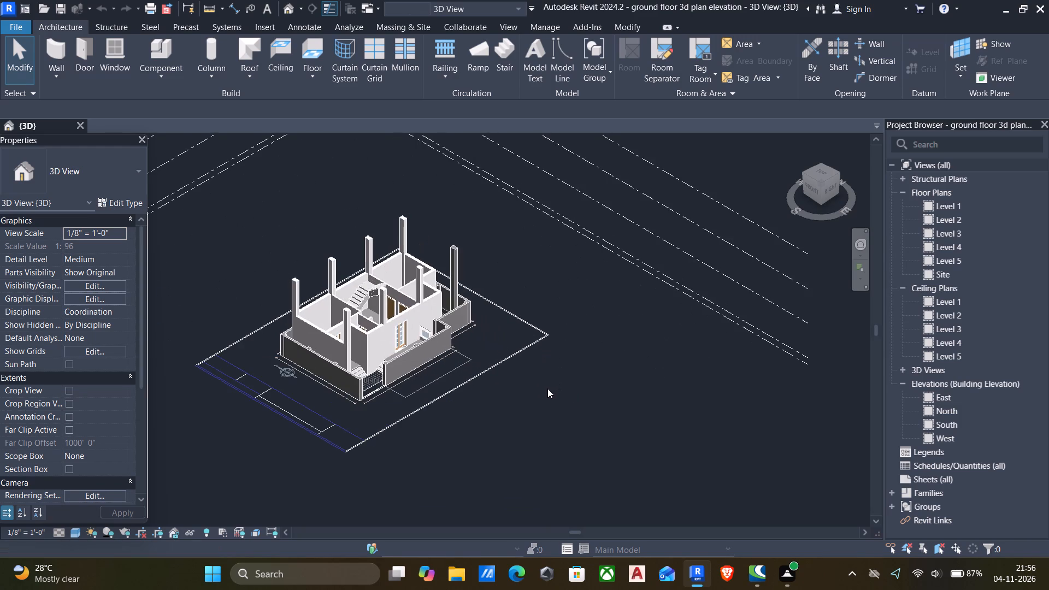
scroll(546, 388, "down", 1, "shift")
Examine the ground floor model in the 3D view from the parking side, looking closely at the staircase and interior walls.
middle_click_drag(546, 388, 539, 388, "shift")
middle_click_drag(535, 377, 457, 404, "shift")
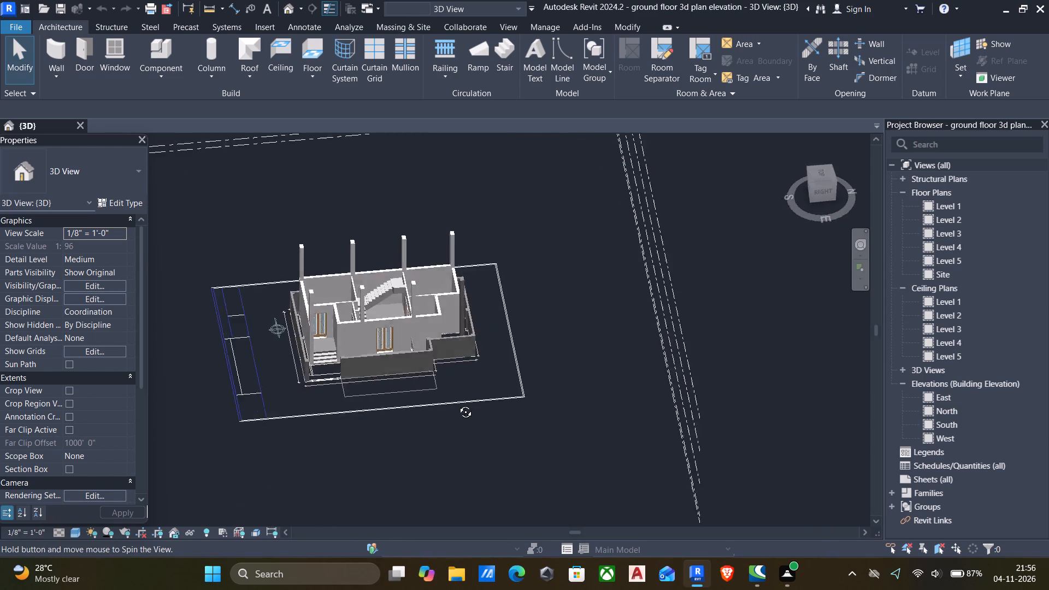
middle_click_drag(457, 404, 466, 437, "shift")
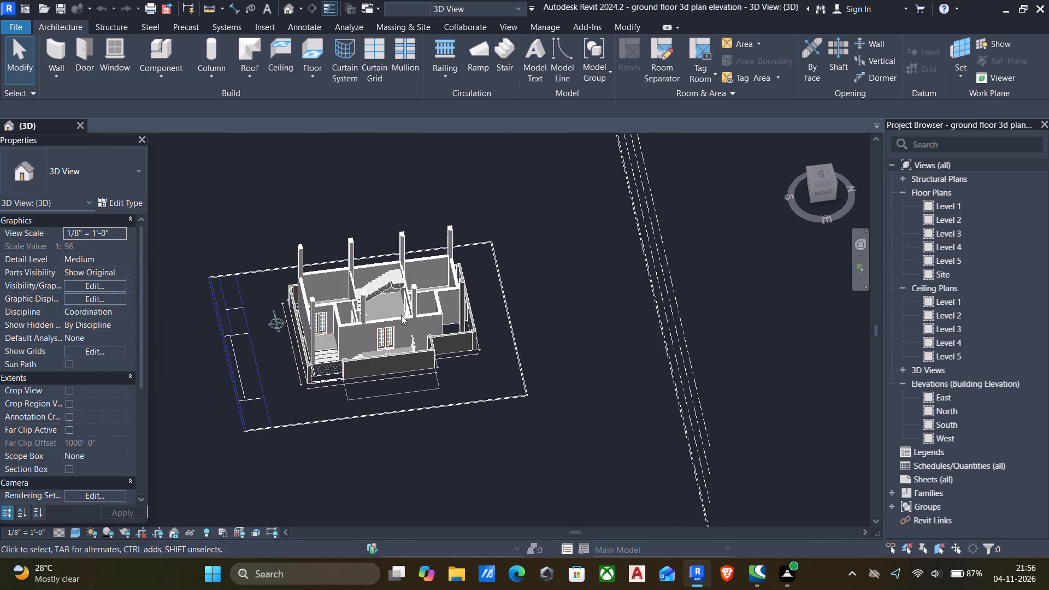
scroll(389, 284, "up", 7)
scroll(398, 271, "down", 3)
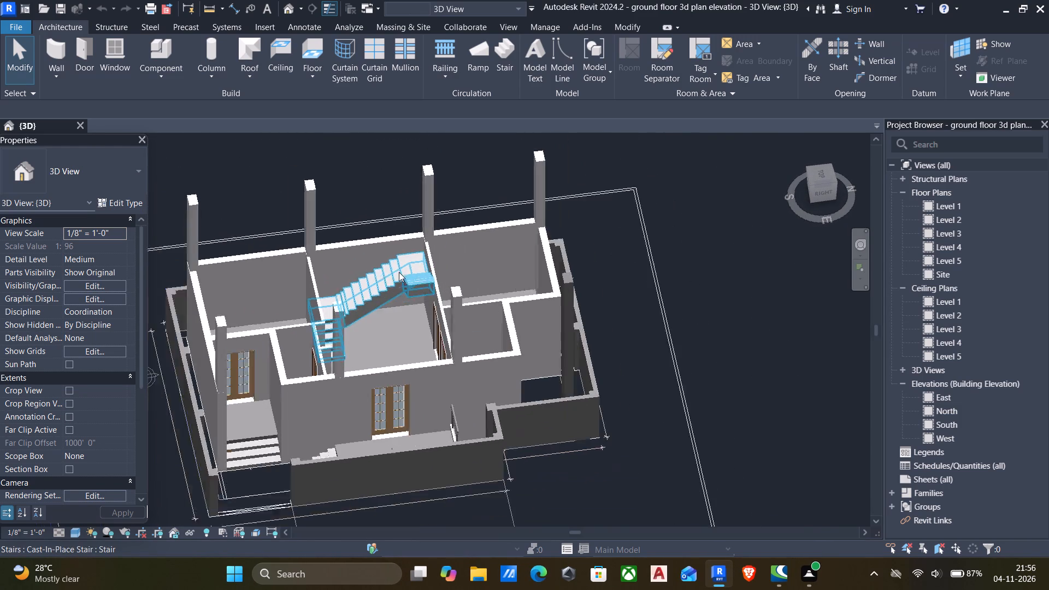
scroll(399, 272, "down", 2)
middle_click_drag(506, 297, 511, 297)
middle_click(432, 304)
middle_click_drag(437, 307, 447, 309)
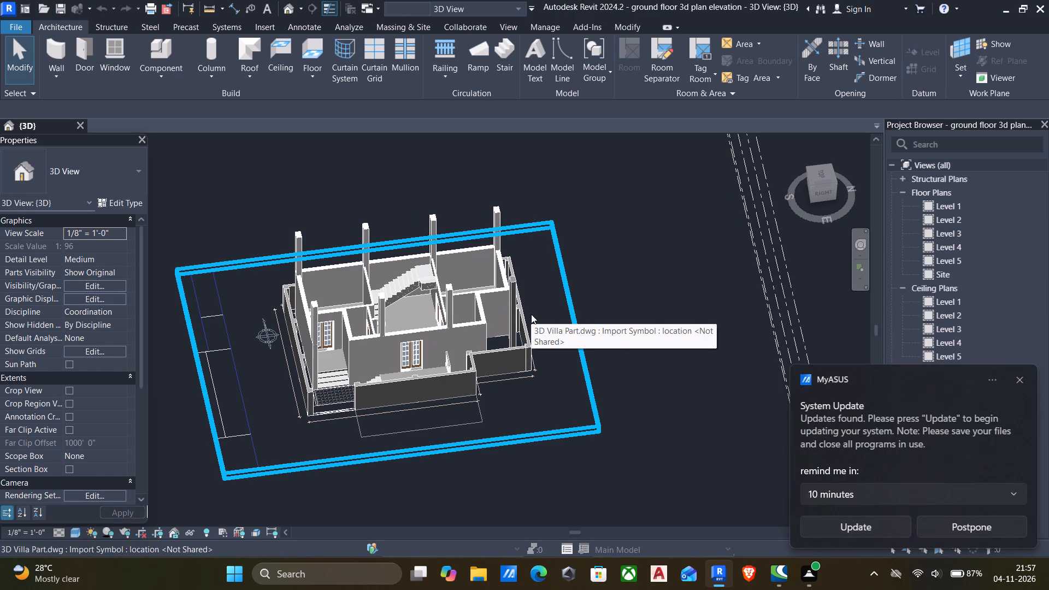
Open the Level 1 floor plan and dismiss the system update and firewall notifications.
left_click(1018, 377)
double_click(929, 209)
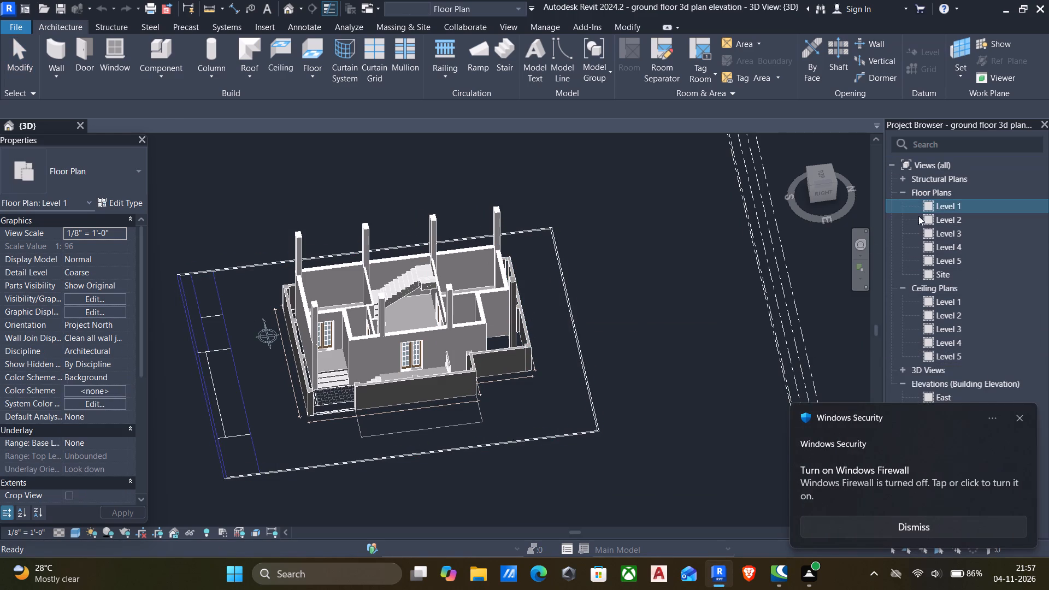
left_click(1017, 415)
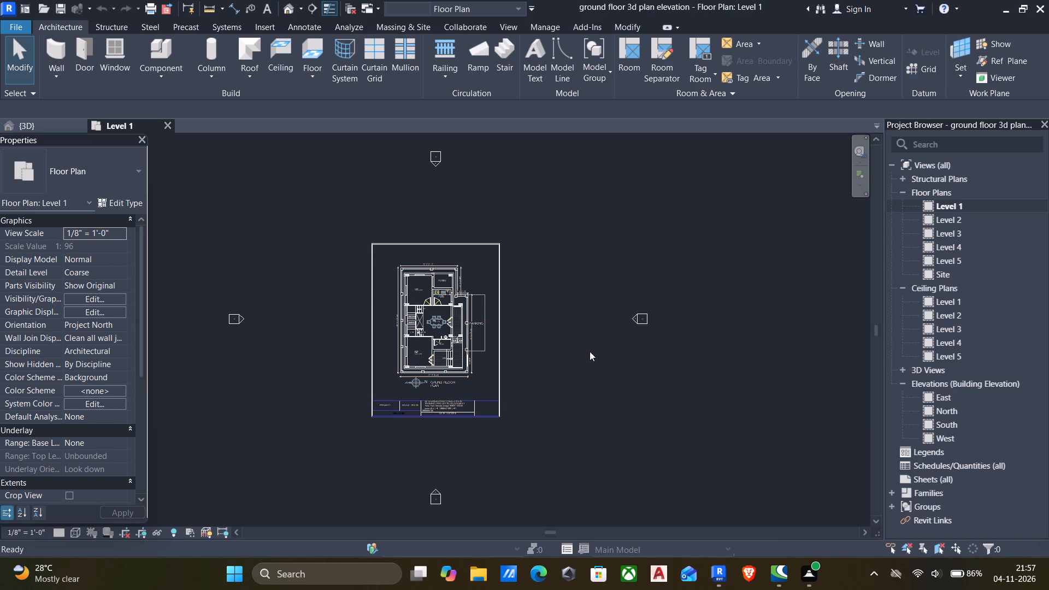
Examine the Level 1 floor plan, especially the walls, columns and windows around the G.BED, verandah and kitchen.
scroll(403, 281, "up", 11)
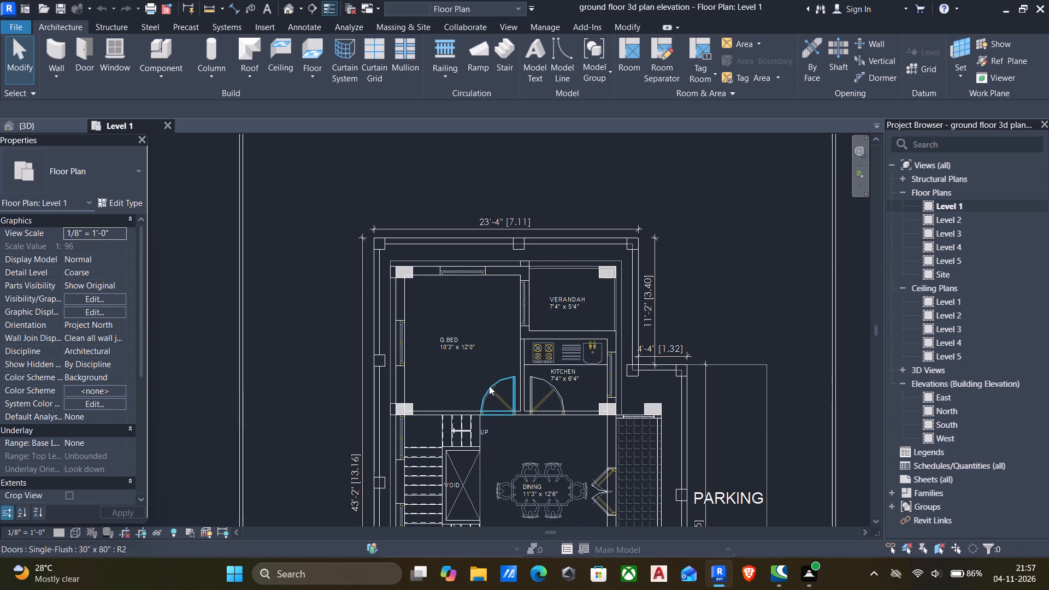
scroll(522, 407, "down", 4)
scroll(569, 396, "down", 1)
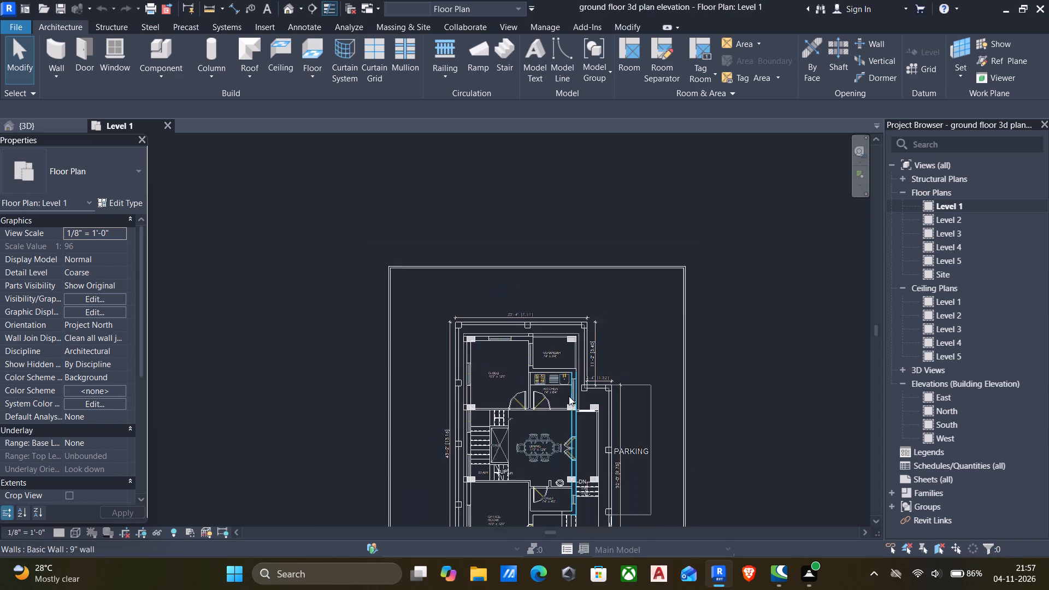
scroll(569, 396, "down", 1)
right_click_drag(569, 397, 549, 368)
left_click(372, 345)
scroll(496, 382, "down", 3)
scroll(646, 362, "down", 3)
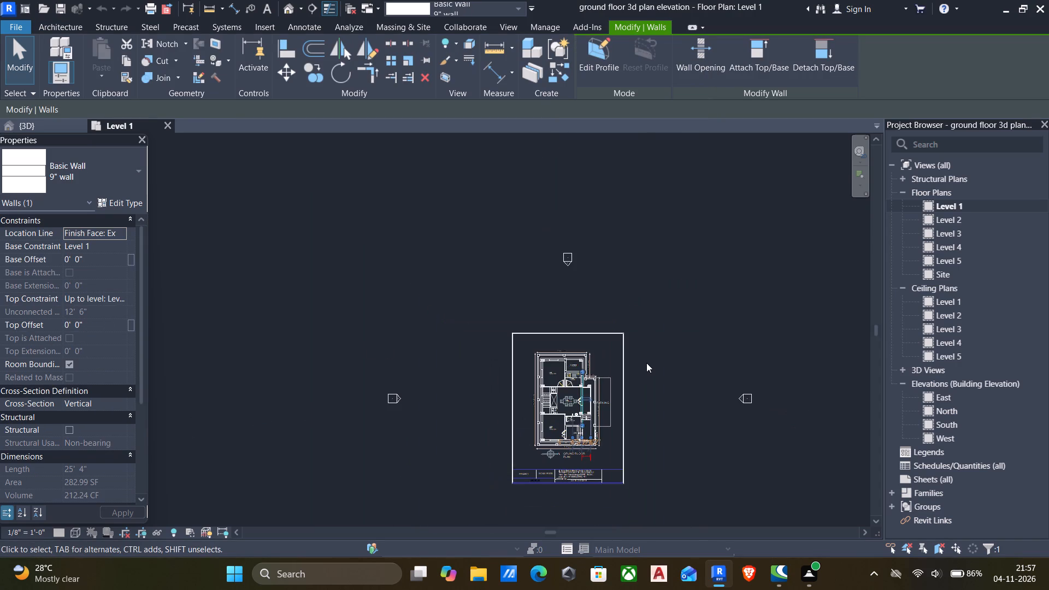
scroll(668, 363, "up", 2)
middle_click_drag(668, 363, 656, 304)
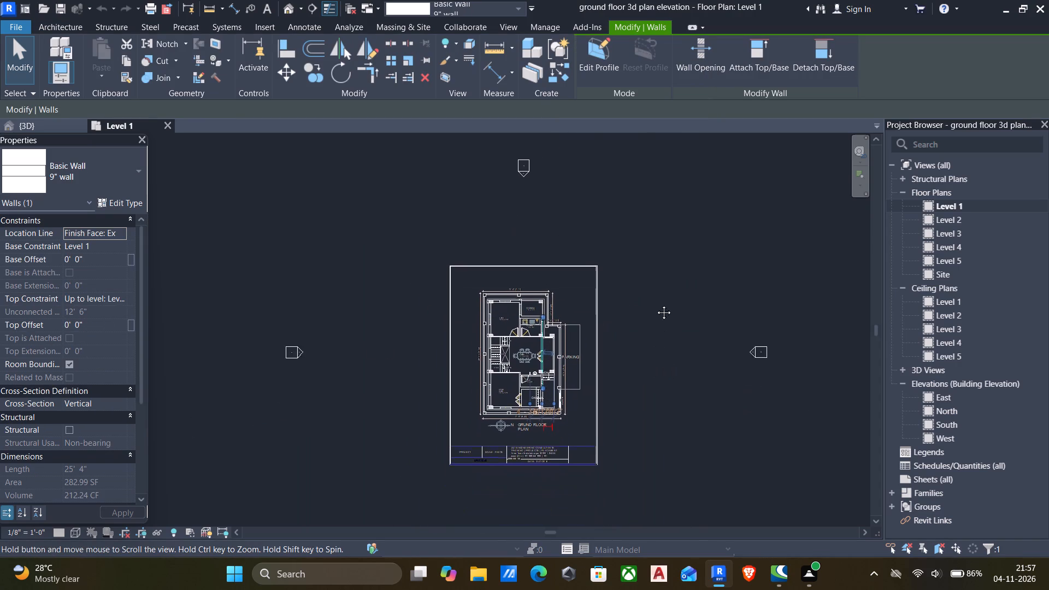
middle_click_drag(656, 304, 671, 264)
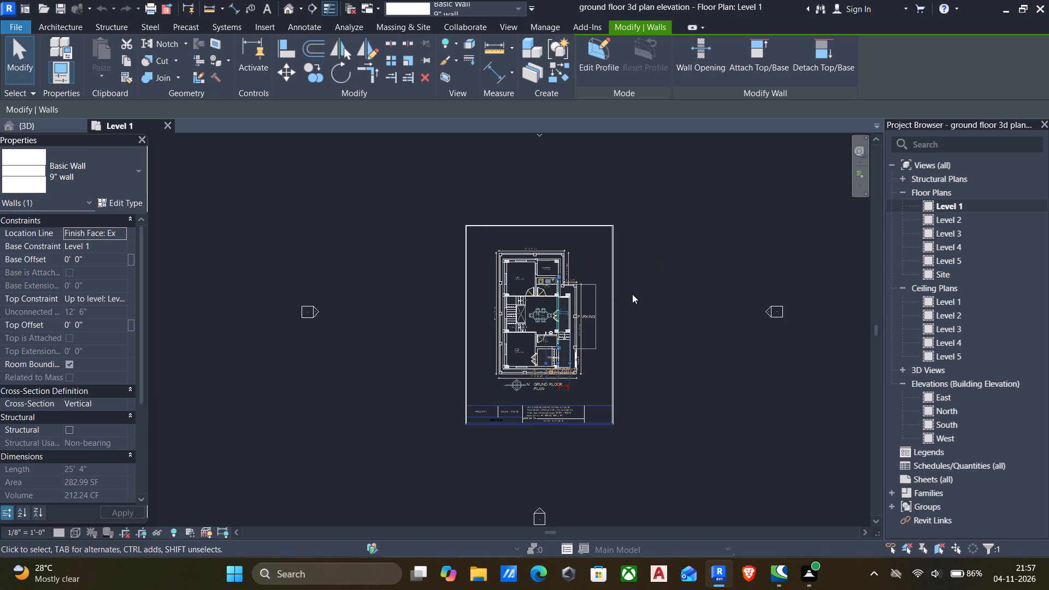
scroll(665, 322, "up", 3)
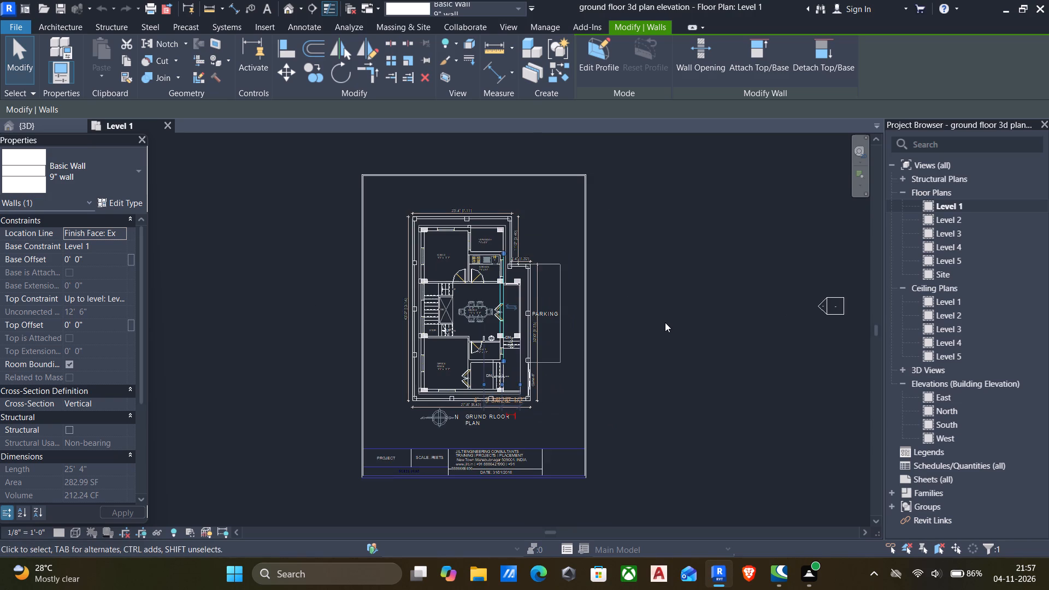
middle_click(664, 322)
right_click_drag(664, 322, 653, 323)
middle_click_drag(664, 322, 653, 323)
scroll(653, 323, "up", 1)
middle_click_drag(653, 323, 693, 319)
right_click_drag(653, 323, 693, 319)
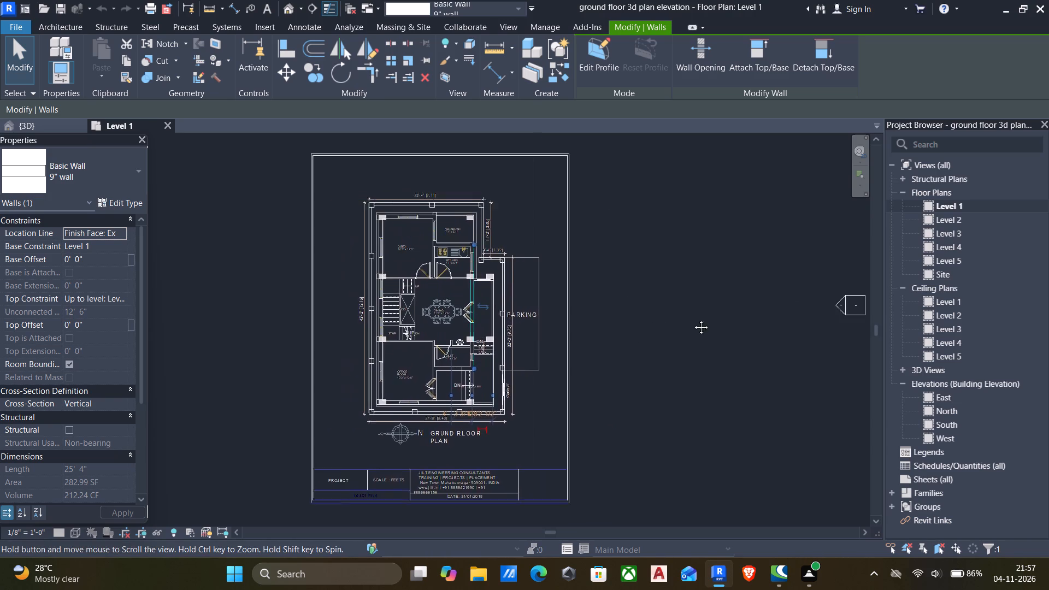
middle_click_drag(693, 319, 703, 310)
right_click_drag(693, 319, 703, 310)
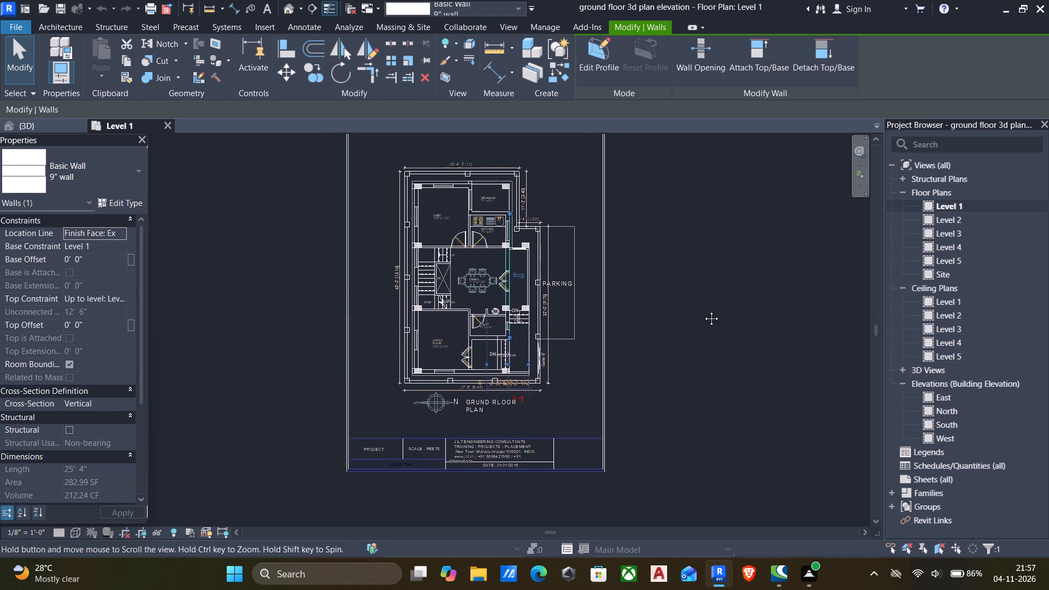
right_click_drag(703, 310, 708, 318)
middle_click_drag(703, 310, 708, 318)
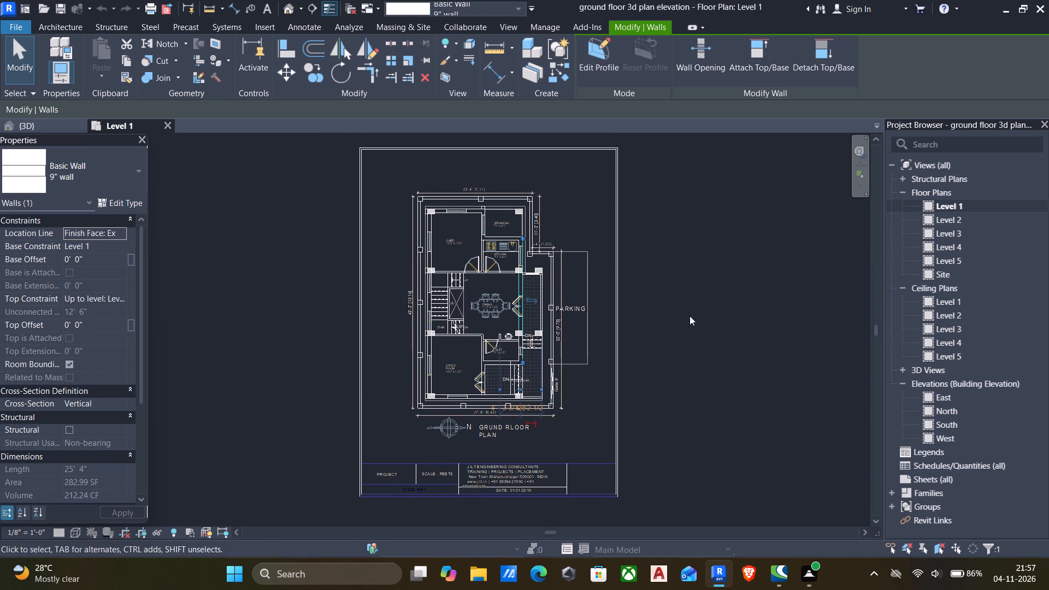
scroll(573, 298, "down", 2)
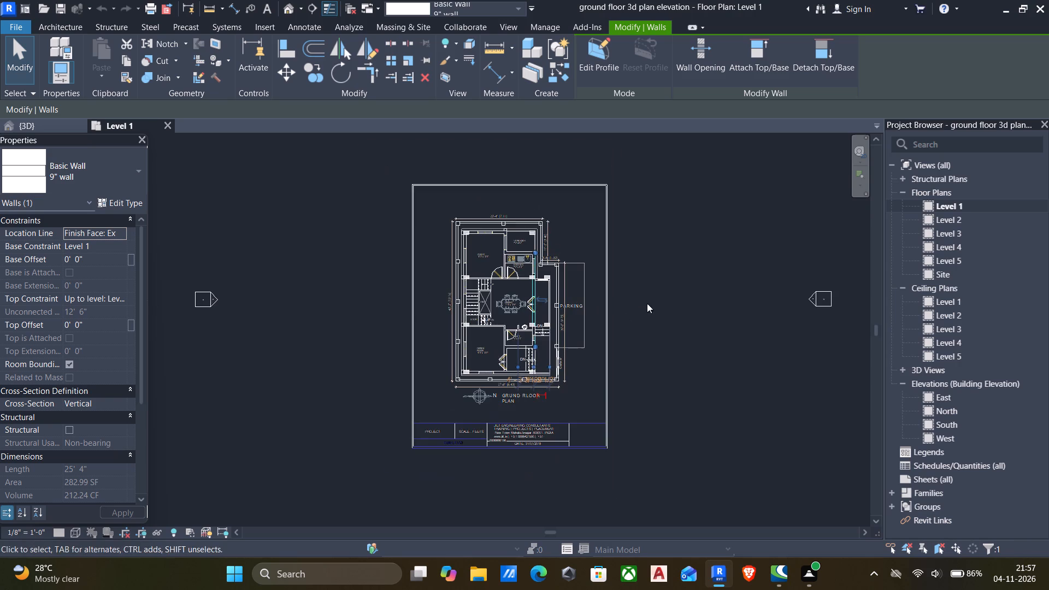
scroll(533, 272, "up", 6)
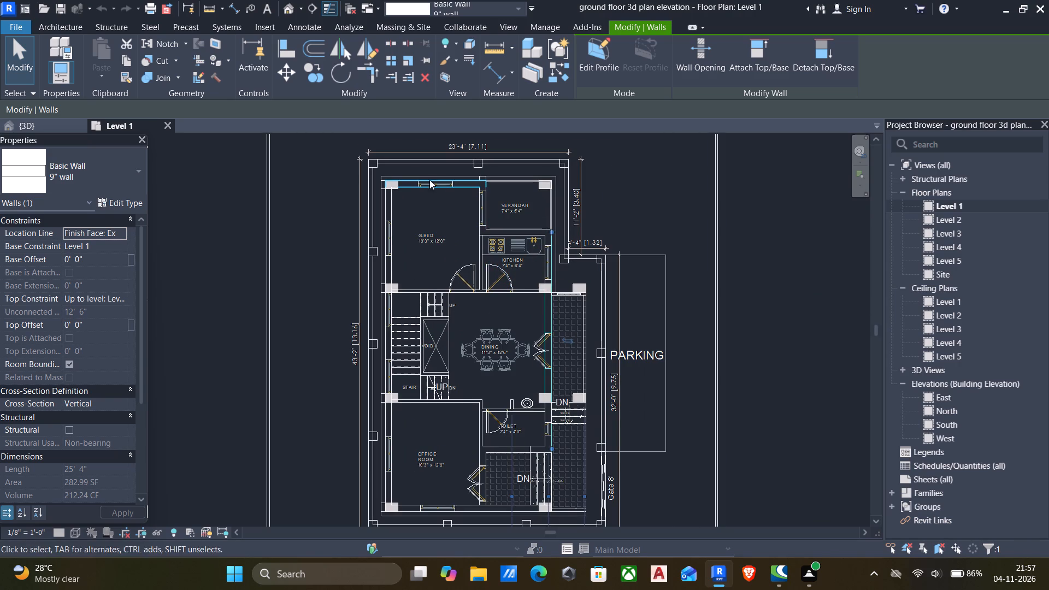
scroll(405, 180, "up", 4)
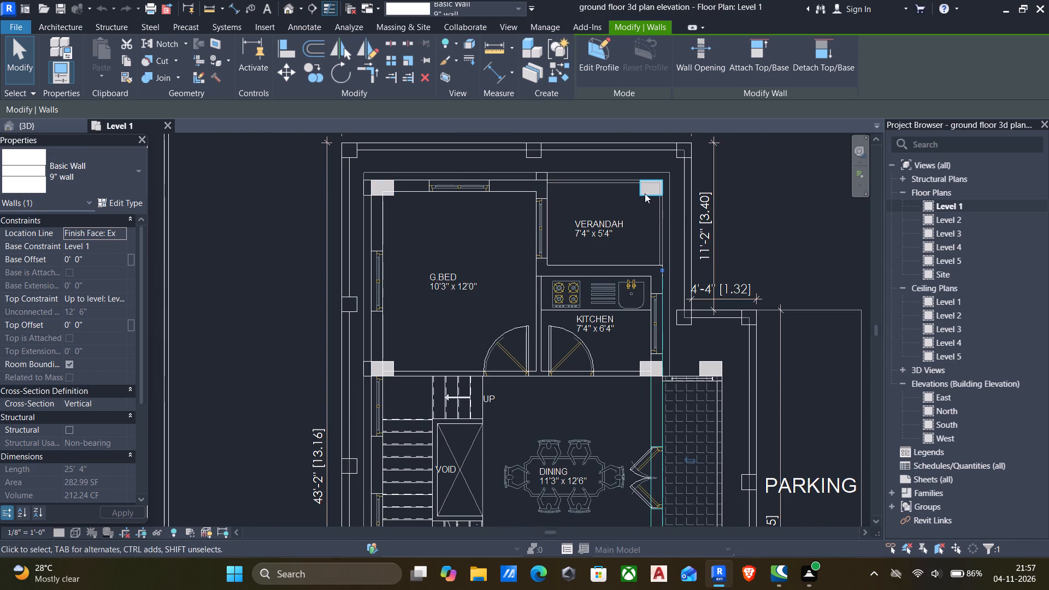
scroll(645, 193, "up", 6)
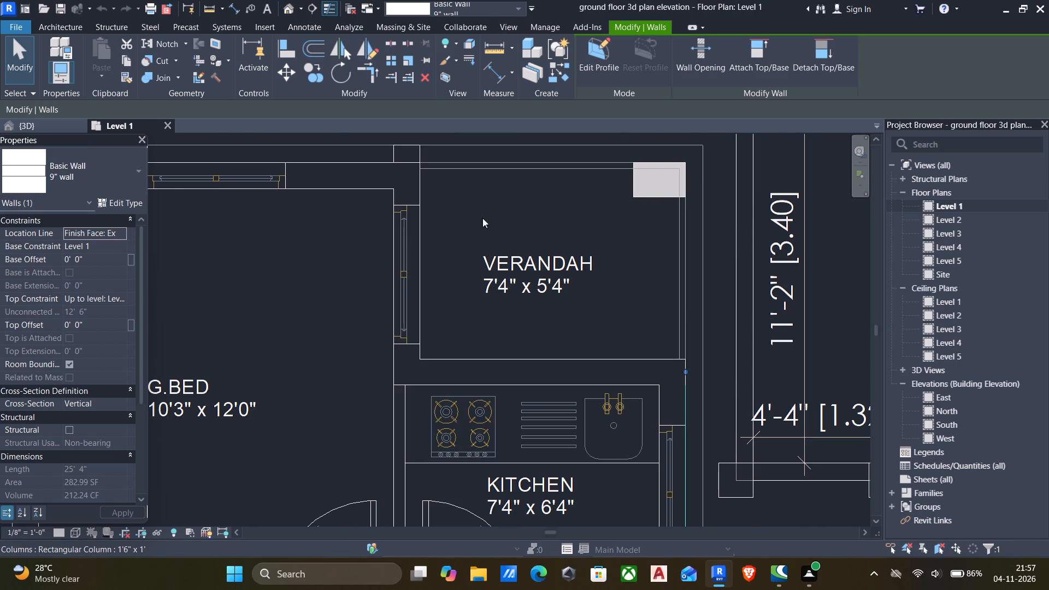
scroll(419, 232, "down", 6)
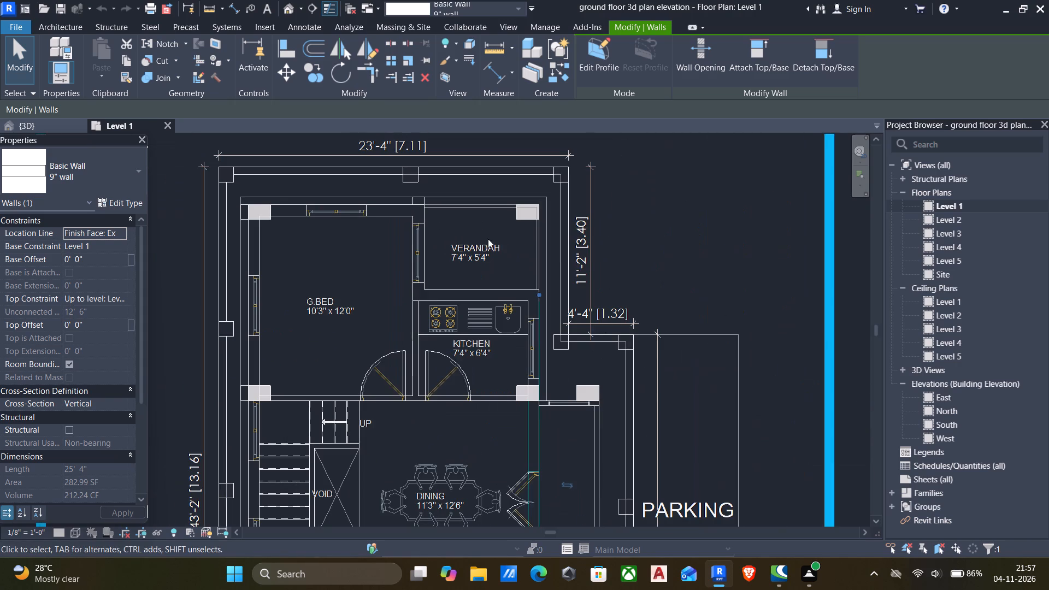
scroll(588, 257, "up", 1)
scroll(618, 246, "down", 7)
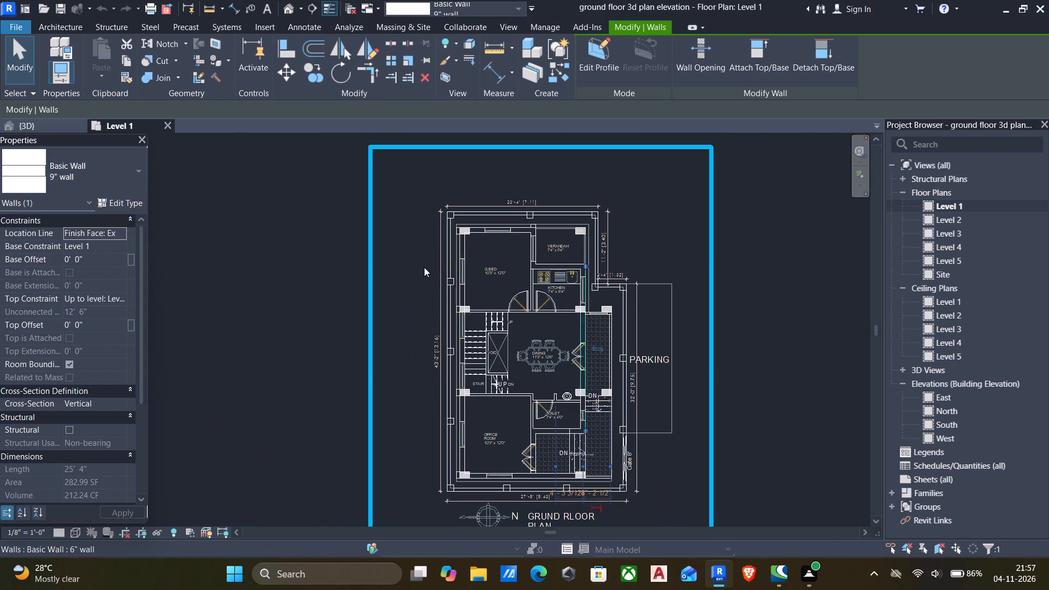
Place an aligned dimension across the G.BED window opening in the outer wall along the 43'-2" side of the plan.
type("di")
scroll(451, 247, "up", 5)
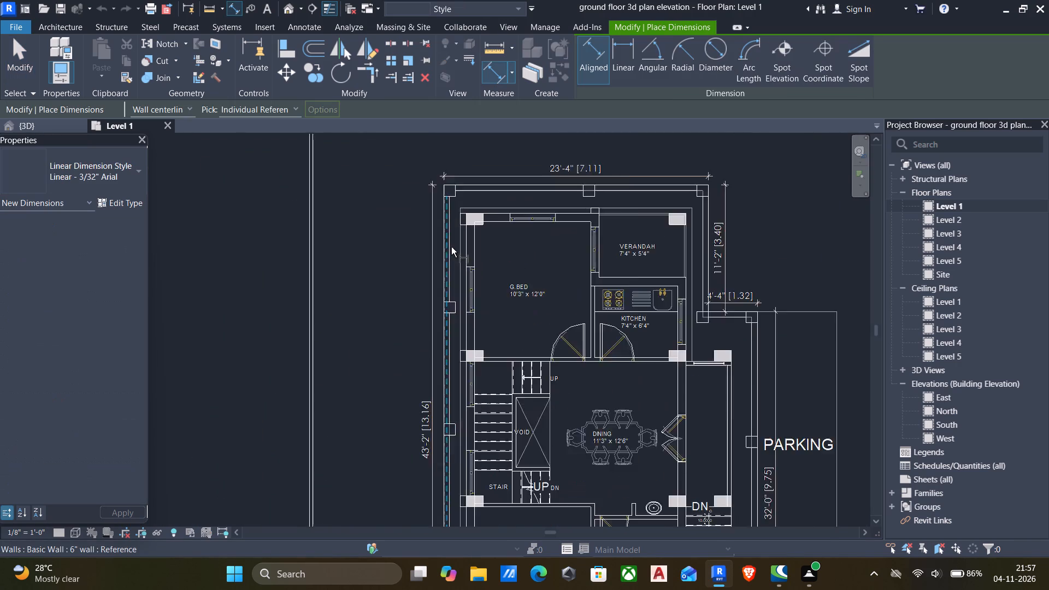
scroll(458, 257, "up", 11)
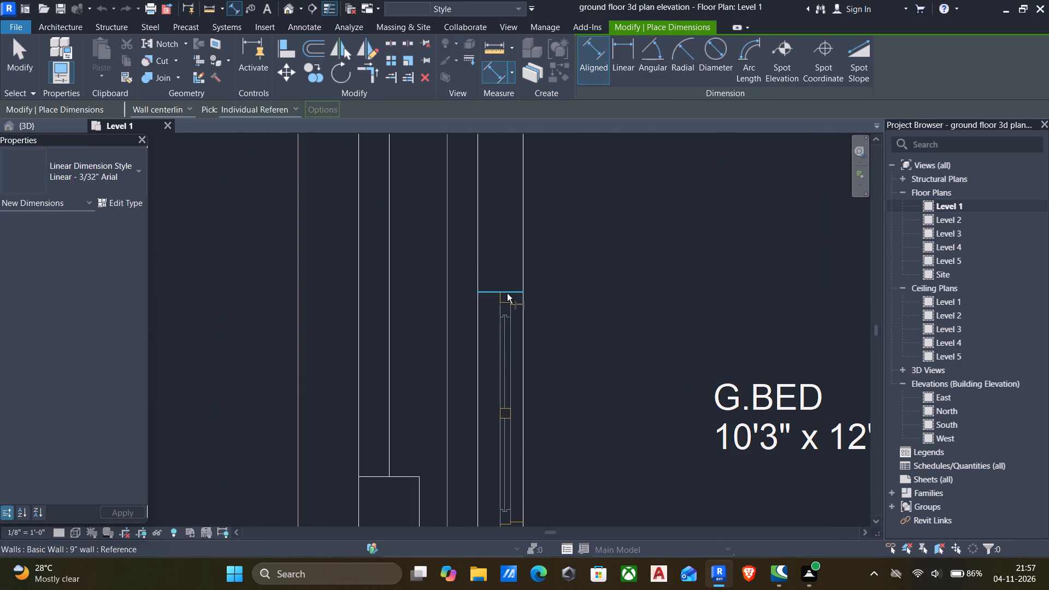
left_click(507, 293)
scroll(507, 309, "down", 5)
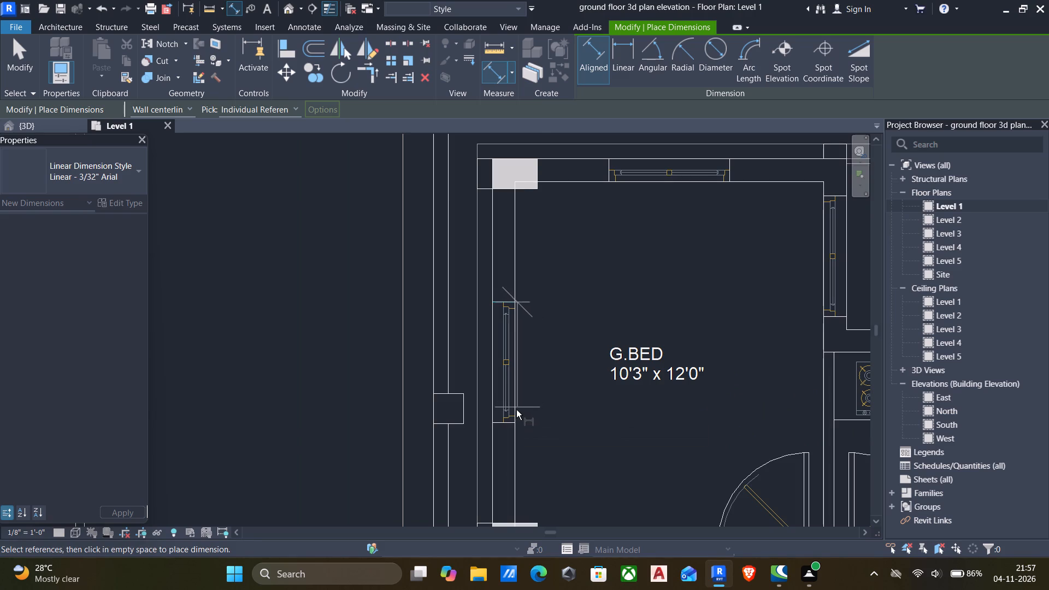
scroll(512, 423, "up", 5)
left_click(502, 421)
scroll(482, 411, "down", 3)
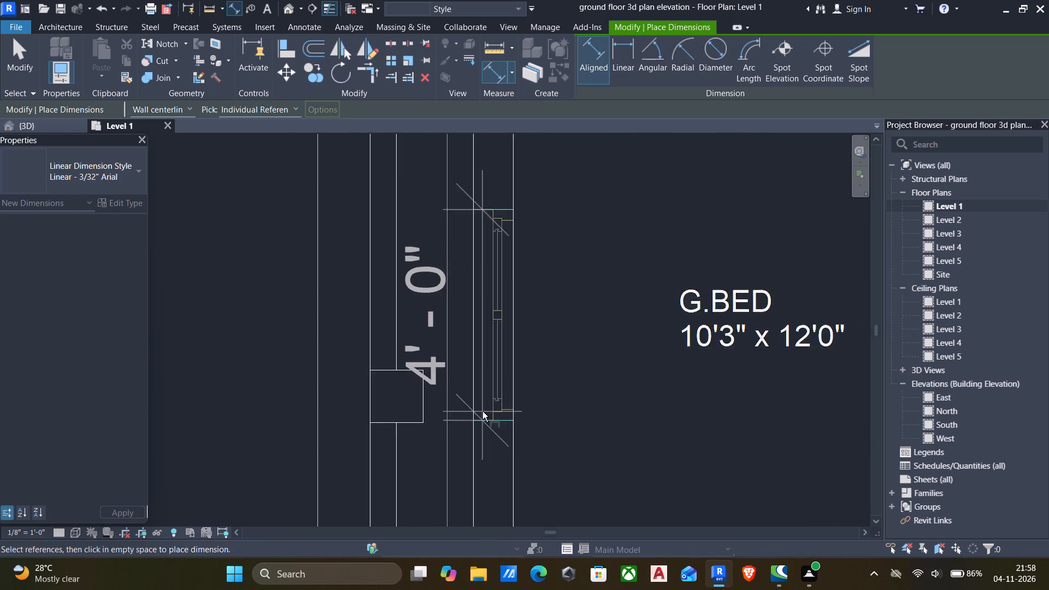
scroll(482, 411, "down", 1)
left_click(458, 357)
scroll(462, 359, "down", 6)
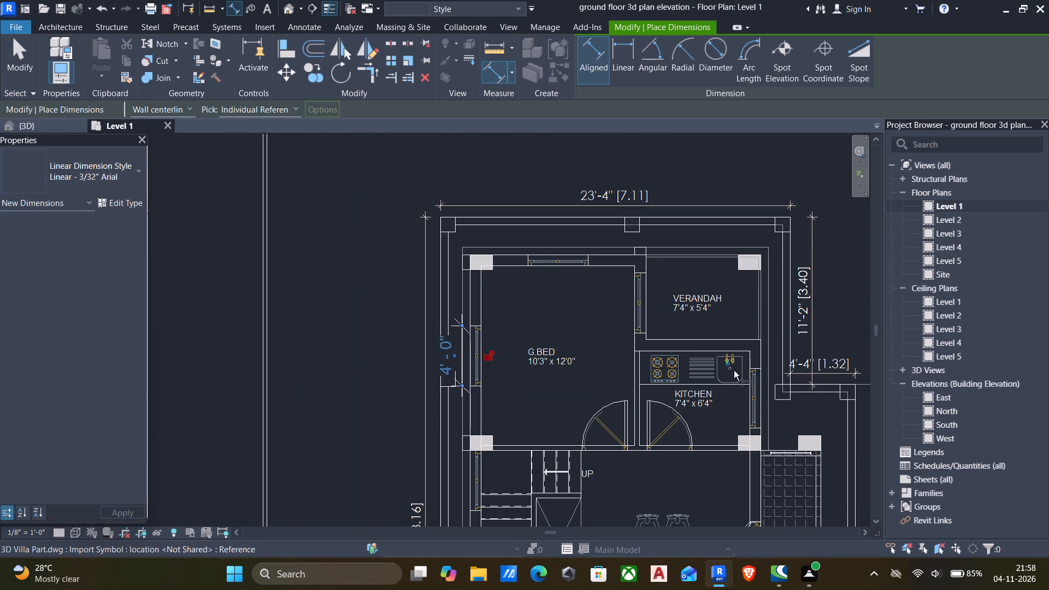
Place an aligned dimension across the toilet's window opening, with the dimension line on the toilet side of the wall.
scroll(752, 419, "down", 4)
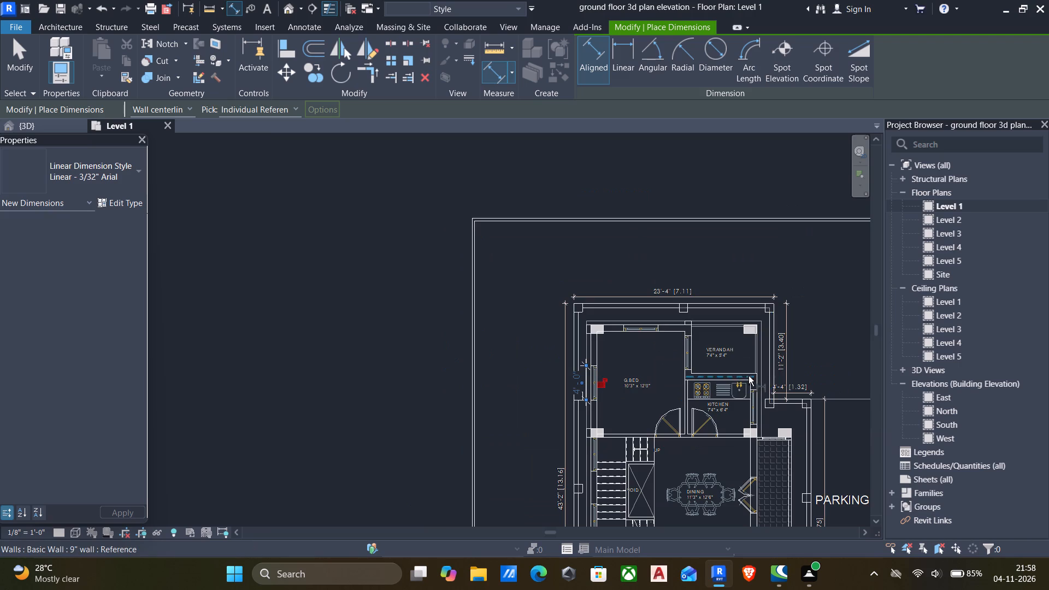
scroll(744, 387, "down", 6)
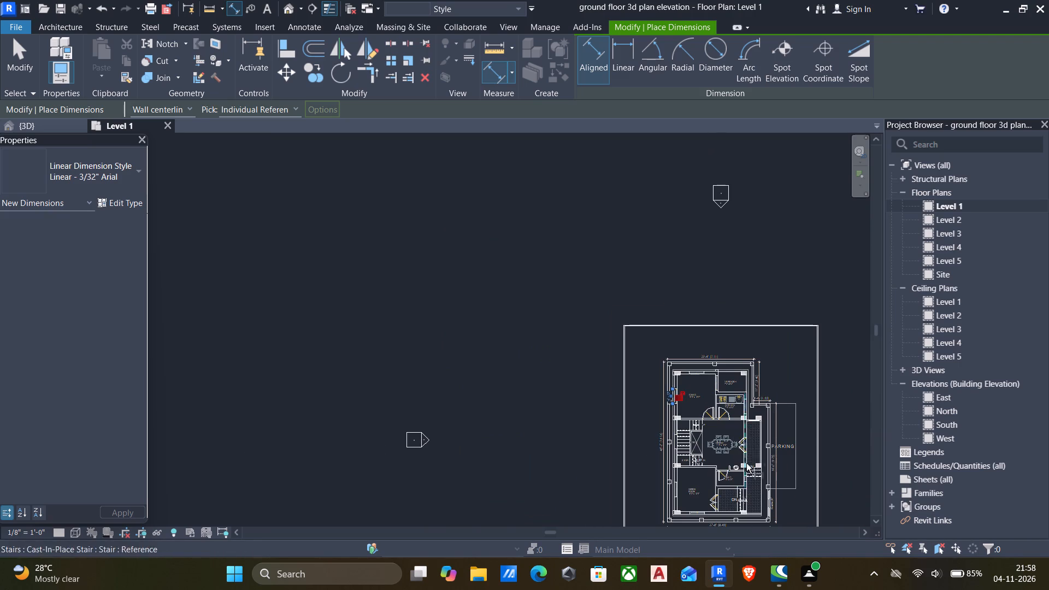
middle_click_drag(593, 383, 573, 293)
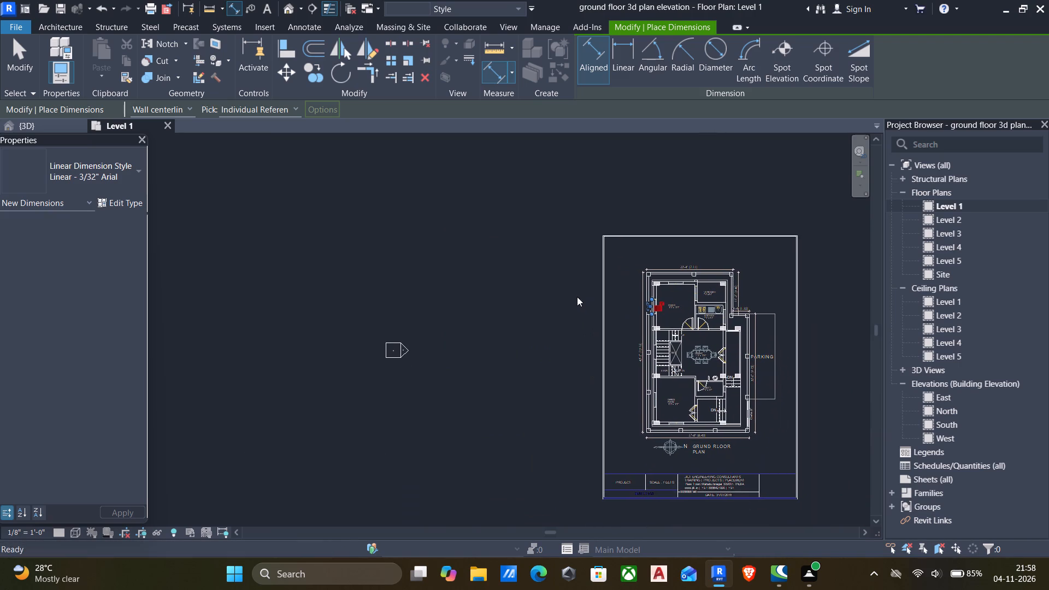
scroll(700, 389, "up", 12)
scroll(769, 381, "up", 7)
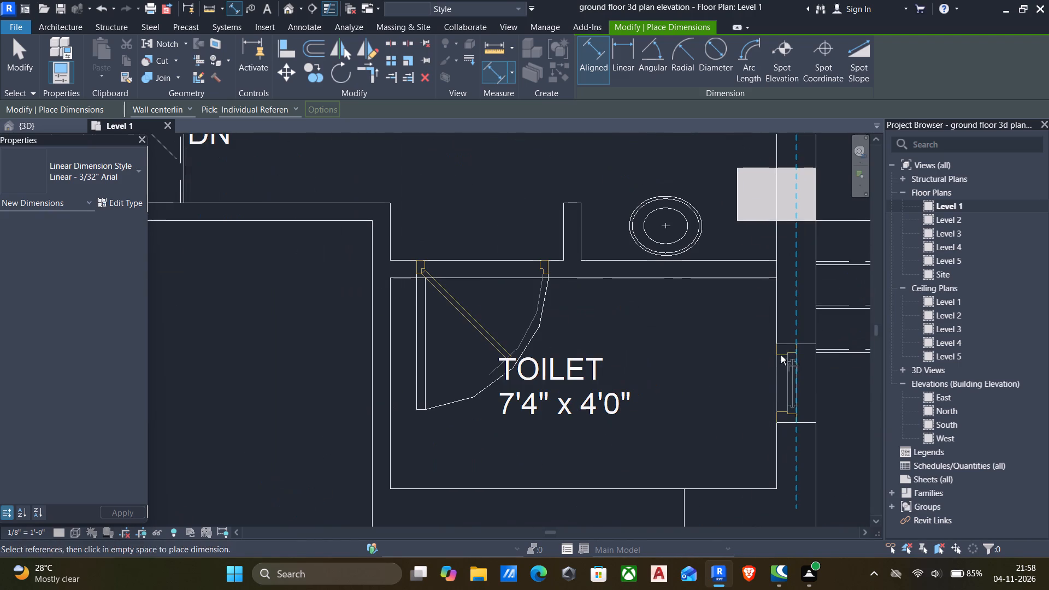
left_click(787, 346)
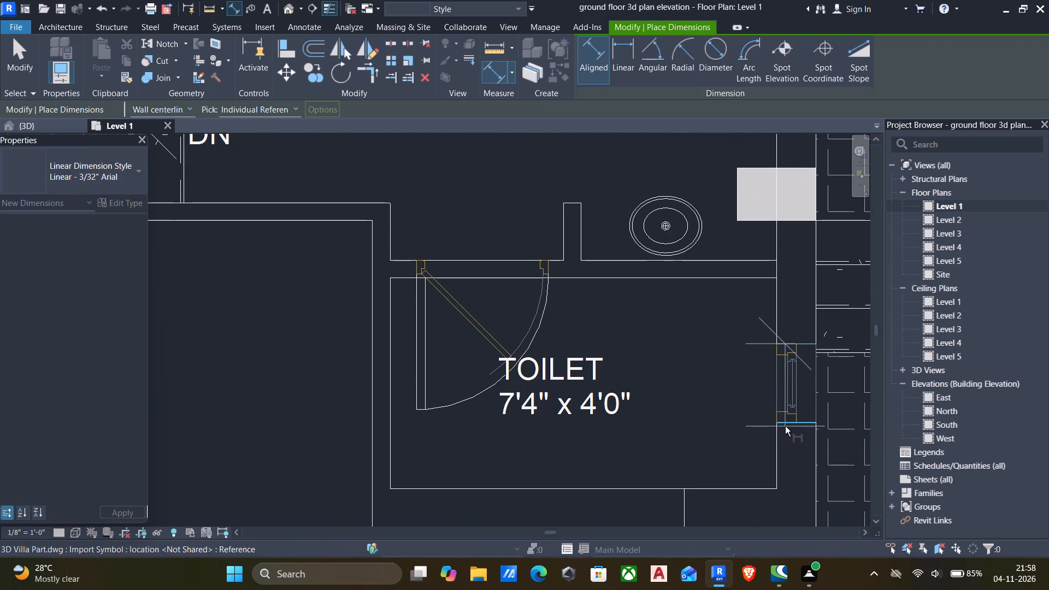
left_click(785, 426)
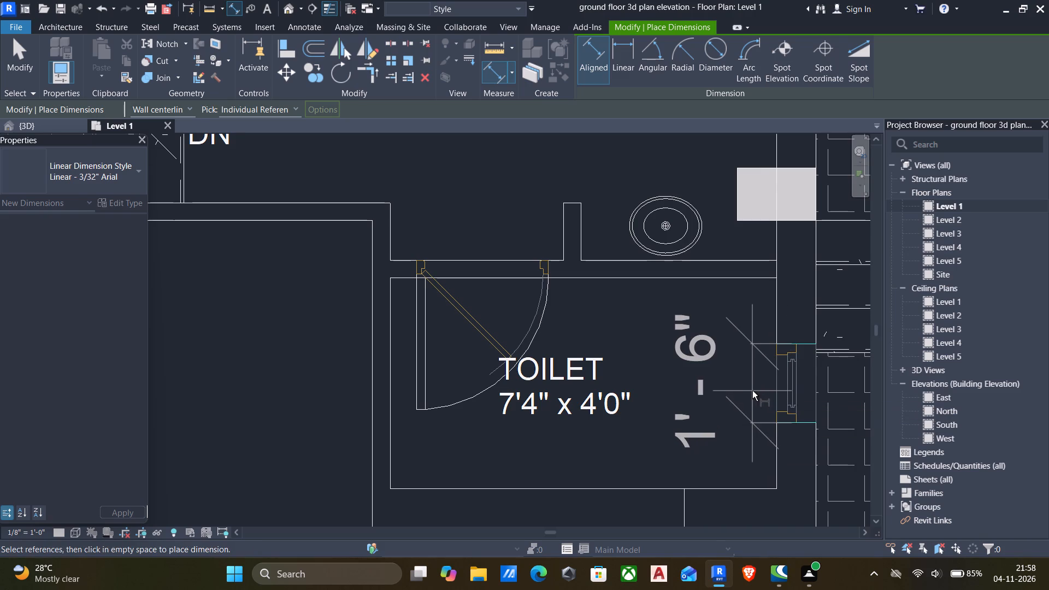
left_click(752, 391)
Place an aligned dimension across the office room window opening in the outer wall along the 43'-2" side of the plan.
scroll(720, 382, "down", 7)
scroll(652, 368, "down", 6)
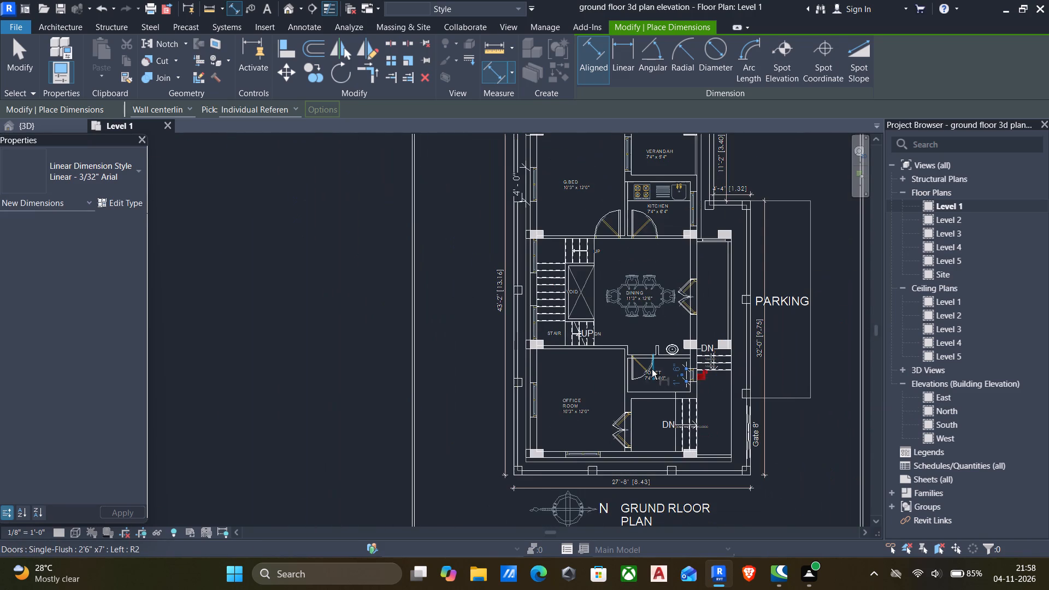
scroll(532, 386, "up", 12)
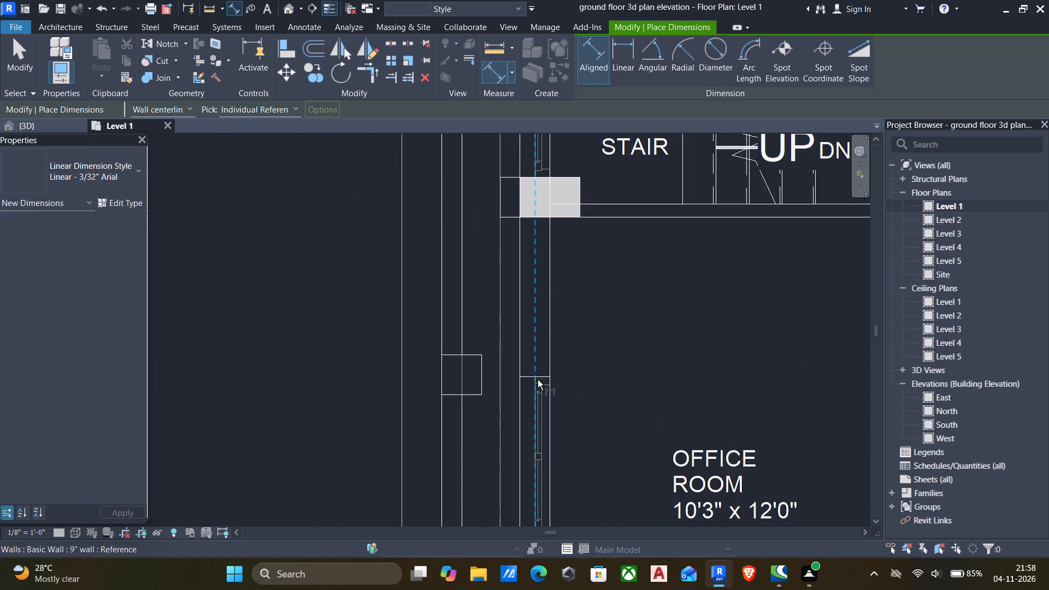
scroll(544, 373, "up", 5)
left_click(547, 380)
scroll(552, 388, "down", 8)
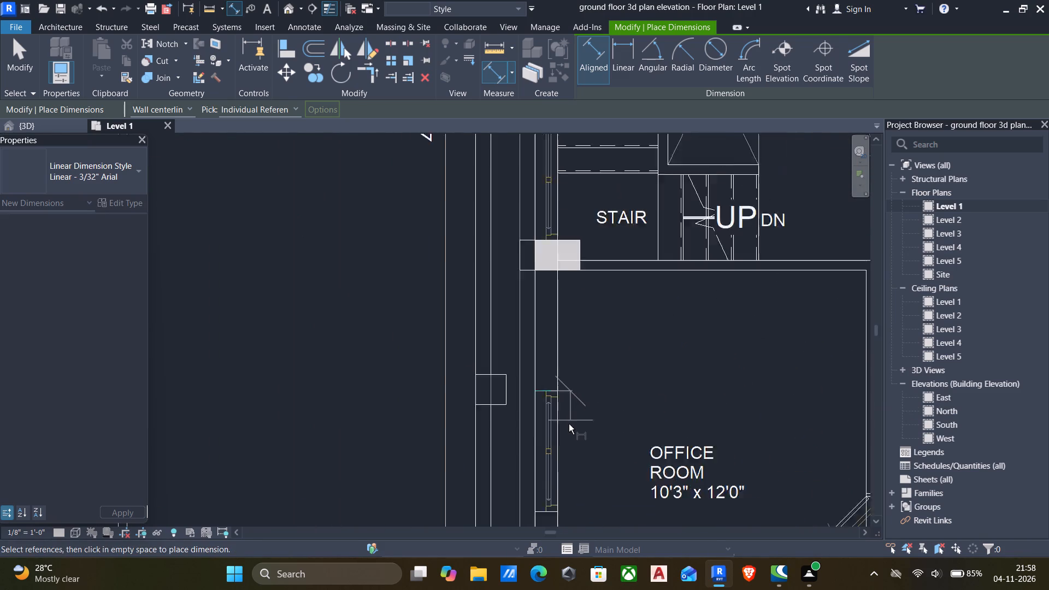
scroll(569, 424, "down", 2)
scroll(547, 494, "up", 5)
left_click(549, 488)
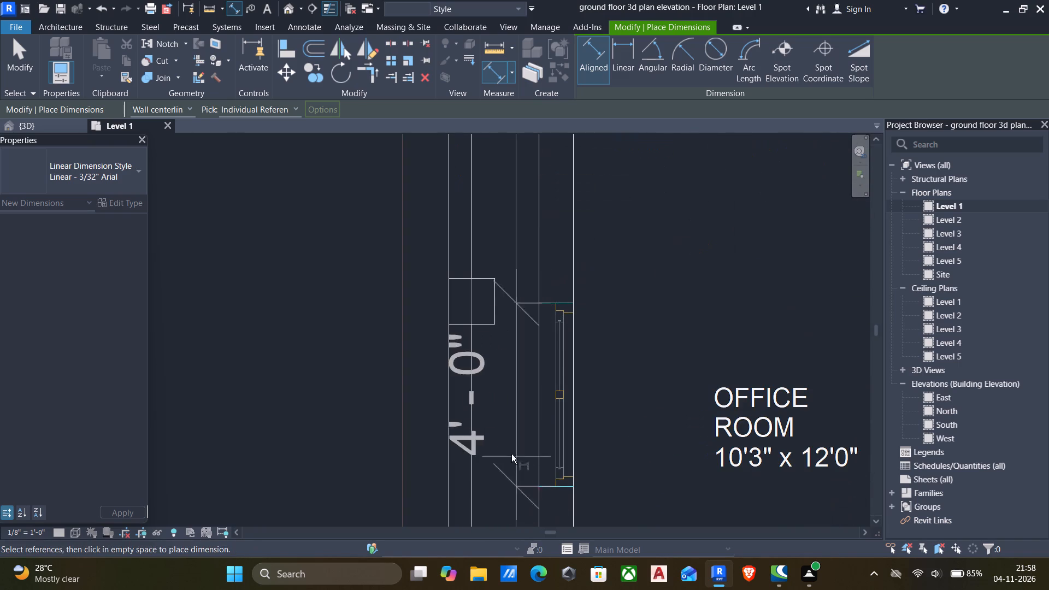
left_click(484, 422)
scroll(490, 423, "down", 10)
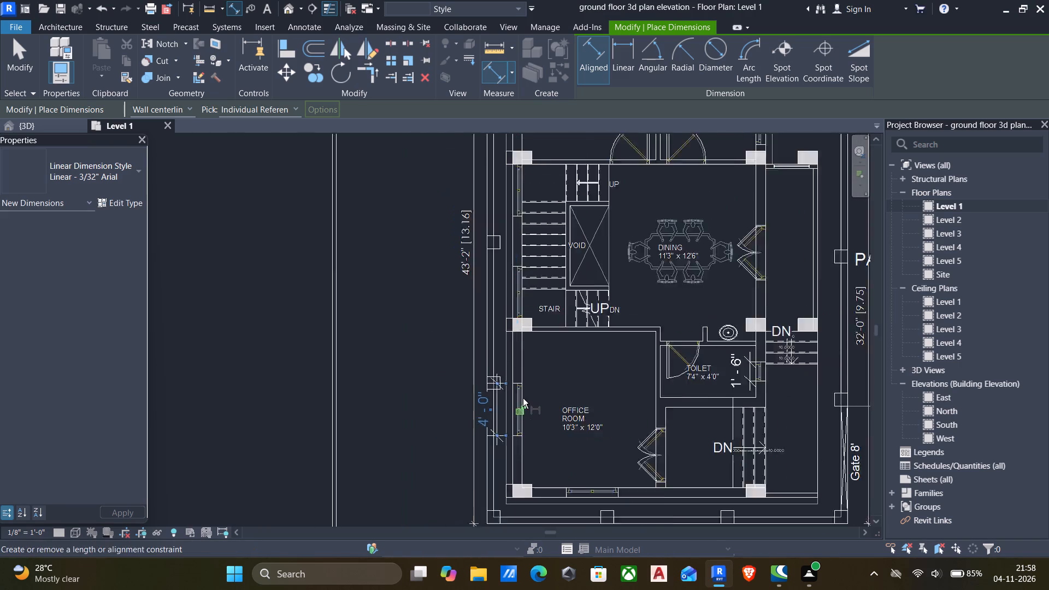
scroll(523, 398, "down", 1)
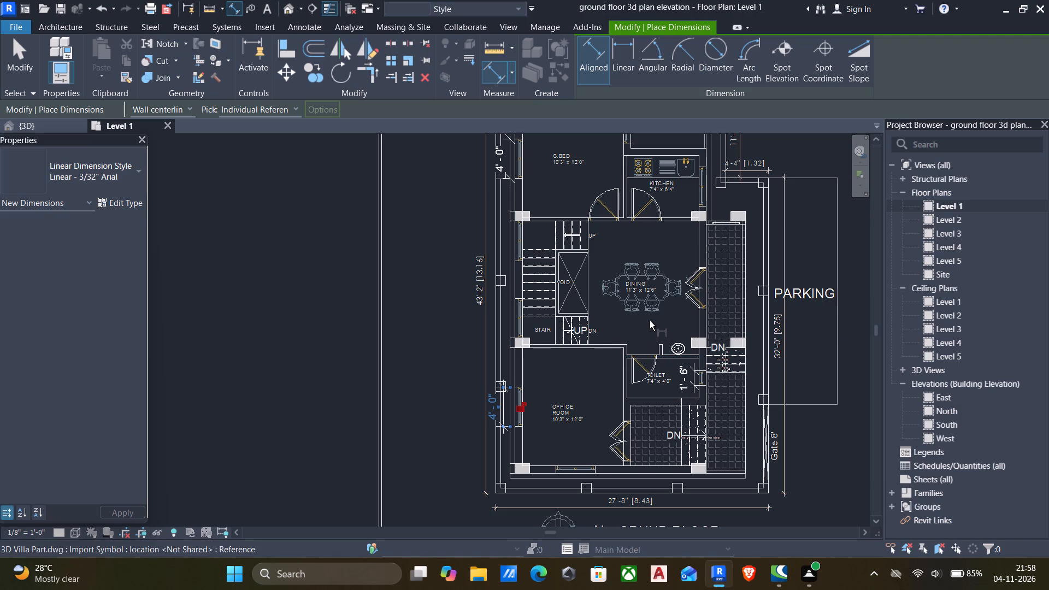
key("Escape")
key("Escape")
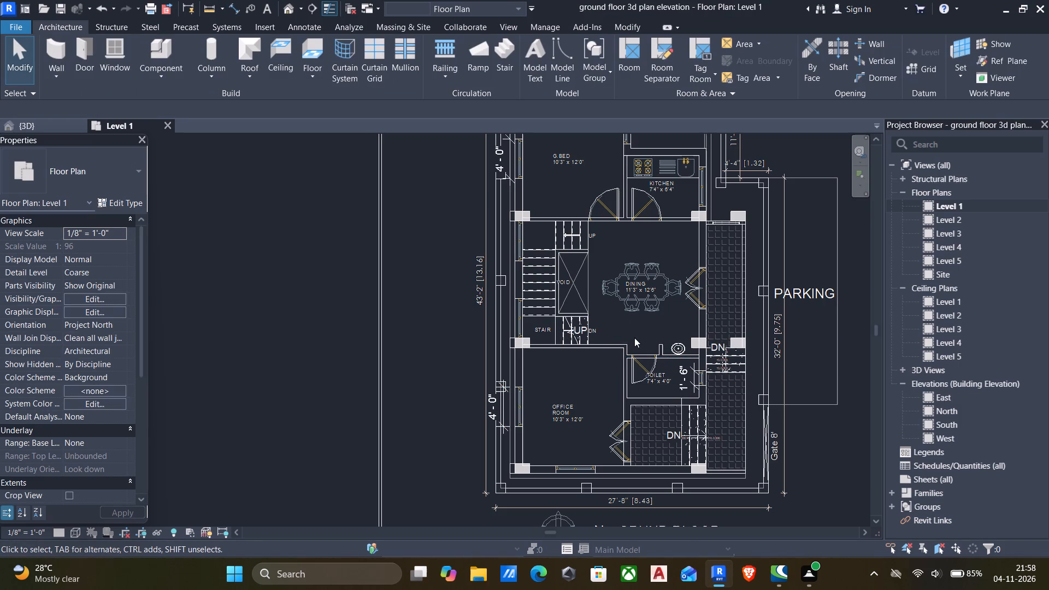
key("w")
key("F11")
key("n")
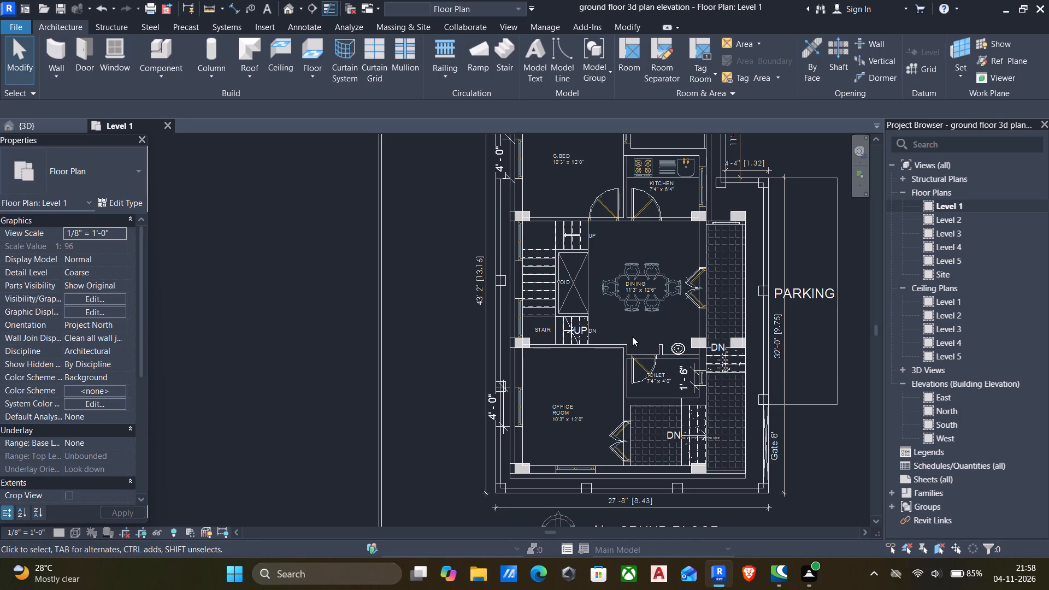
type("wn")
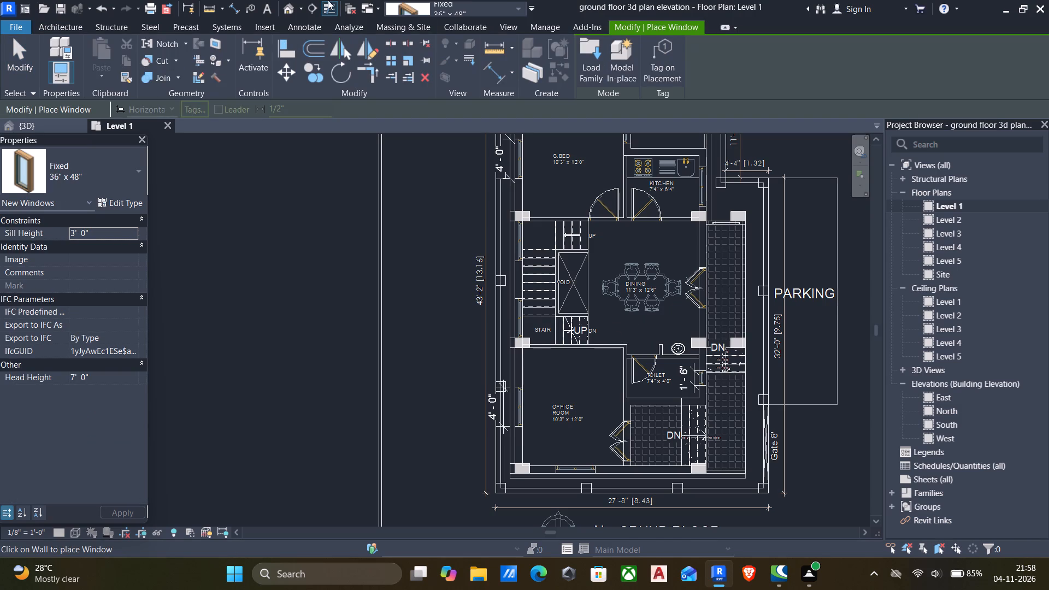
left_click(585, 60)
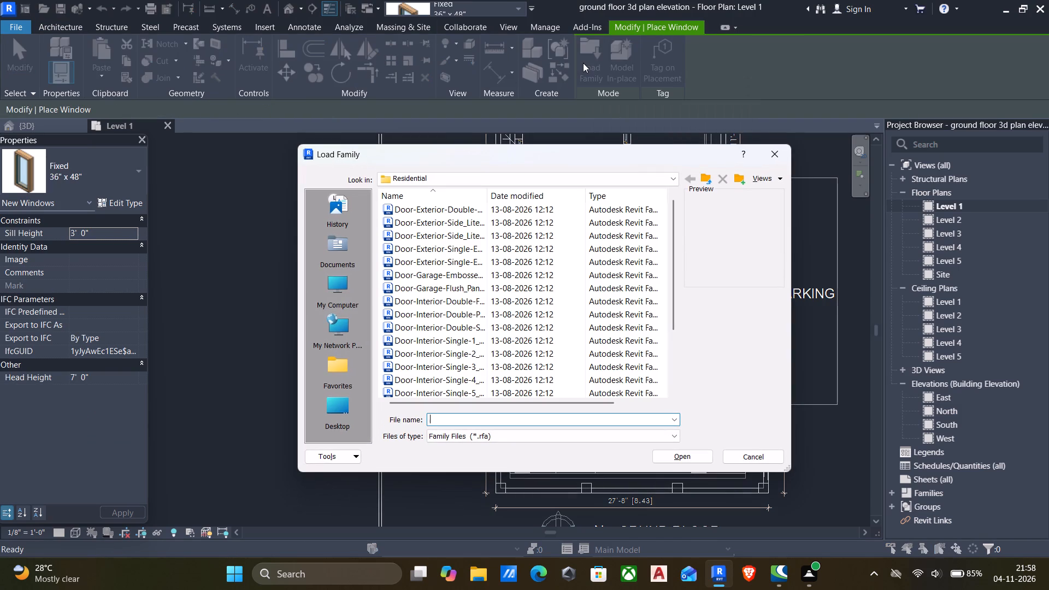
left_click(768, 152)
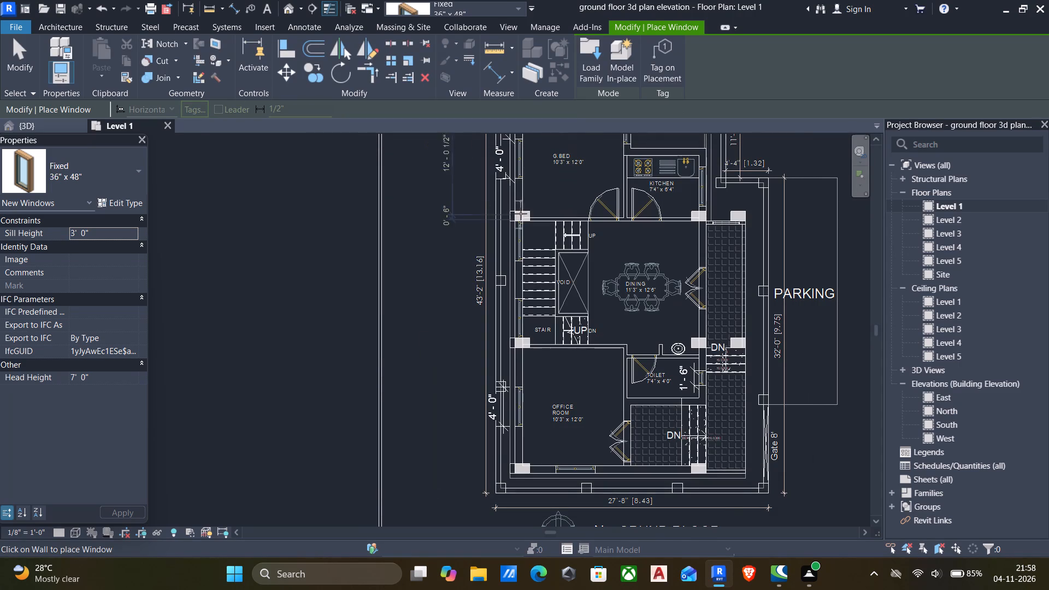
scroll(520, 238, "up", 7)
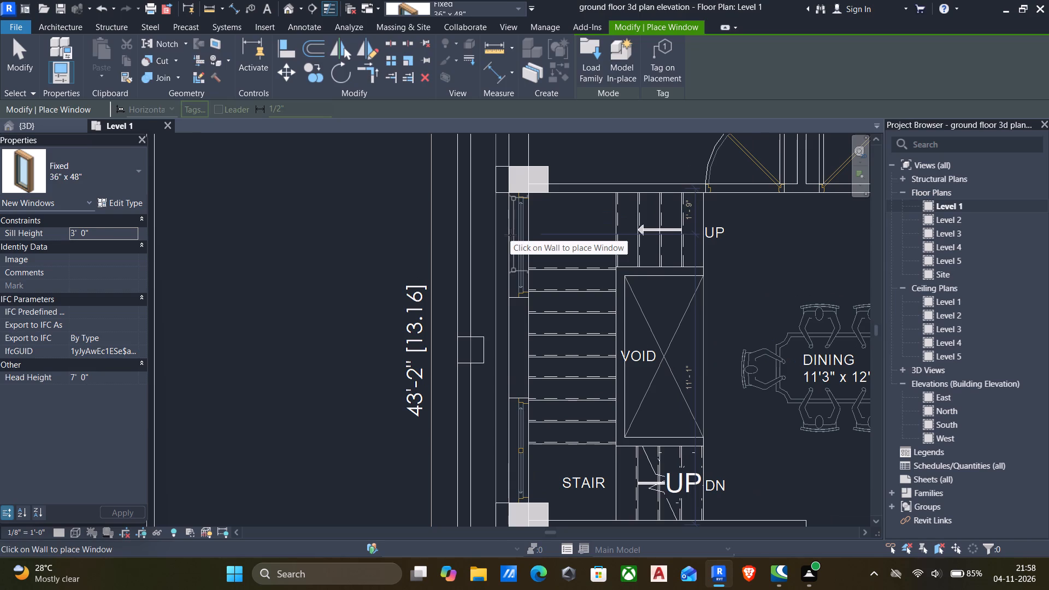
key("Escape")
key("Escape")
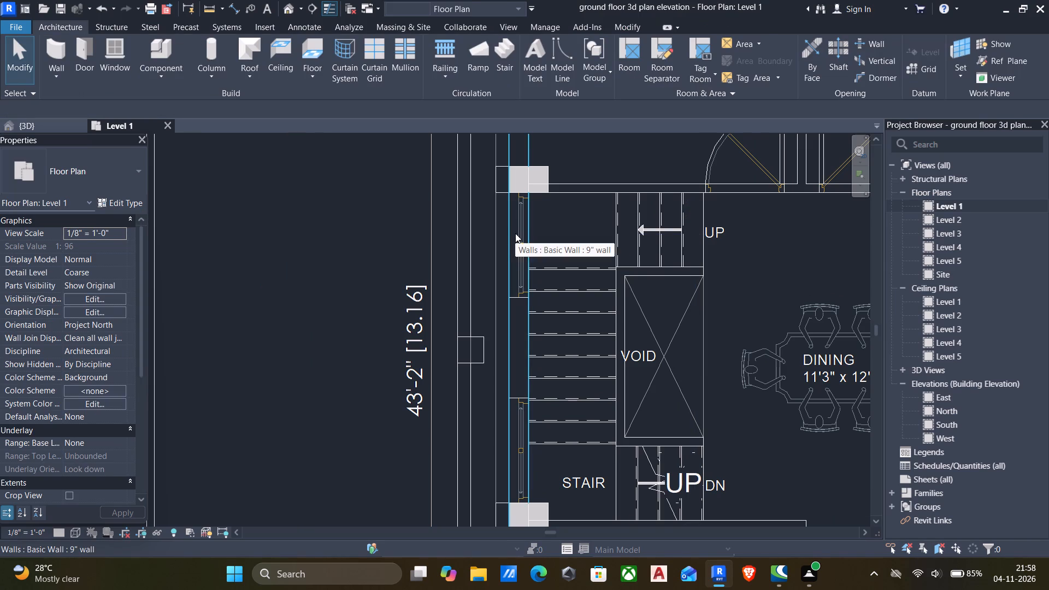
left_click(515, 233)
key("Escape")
Start a new wall on Level 1 using the Curtain Wall 1 type.
type("wa")
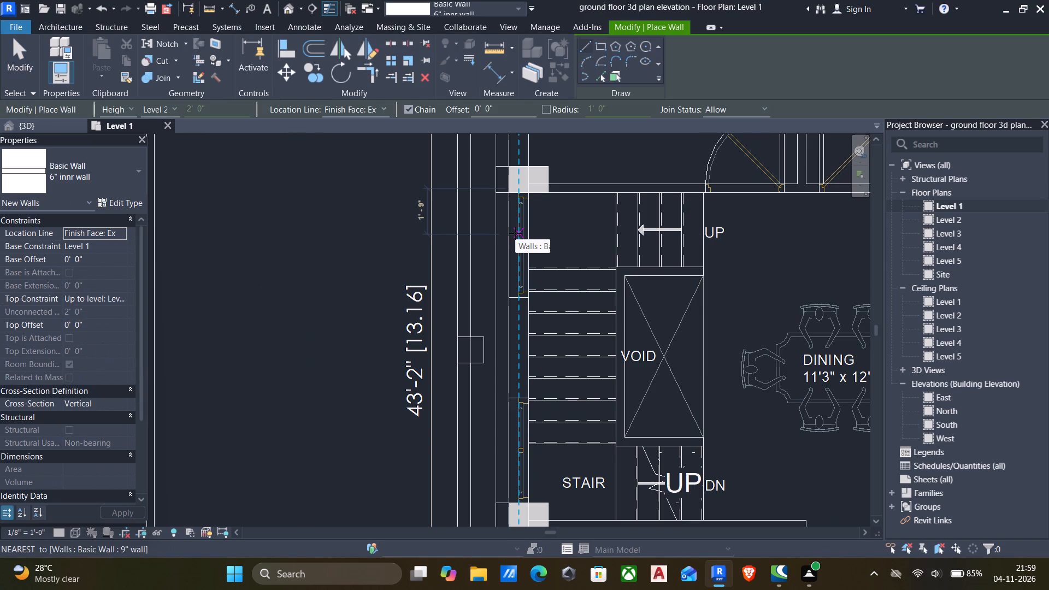
left_click(121, 163)
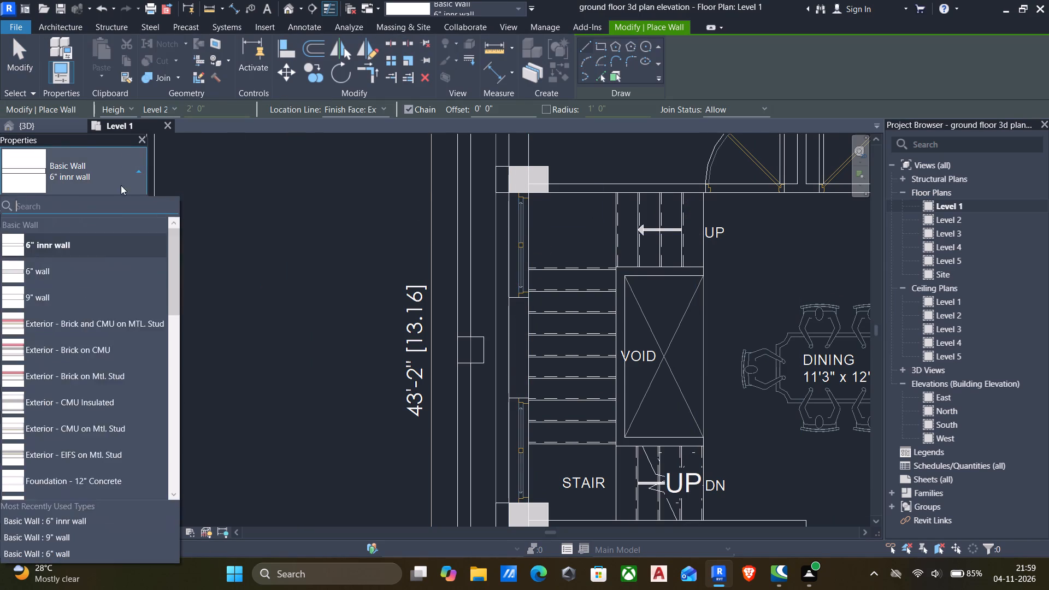
scroll(91, 286, "down", 7)
scroll(79, 351, "down", 8)
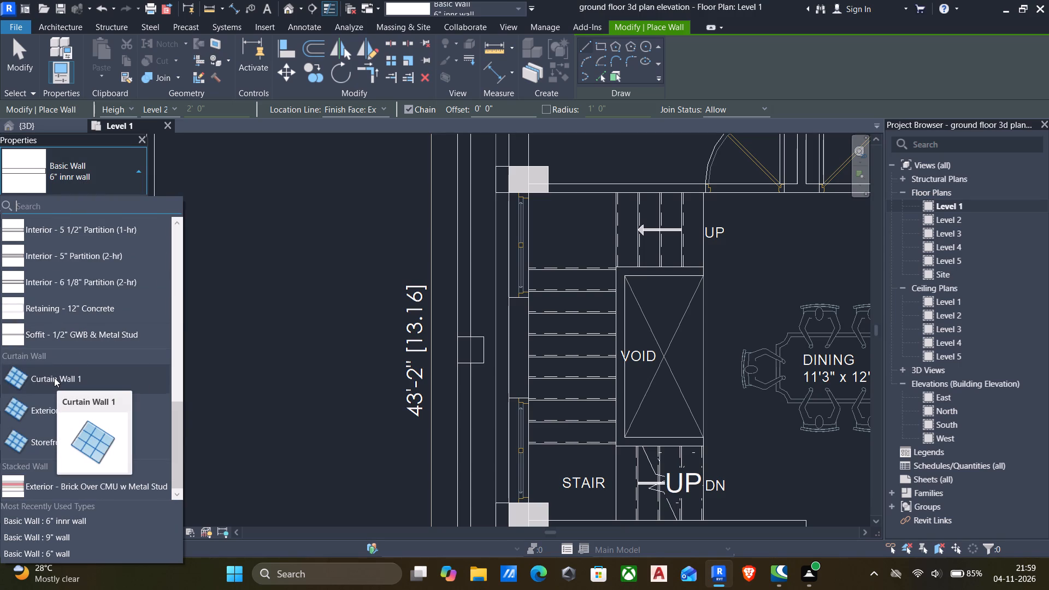
left_click(54, 377)
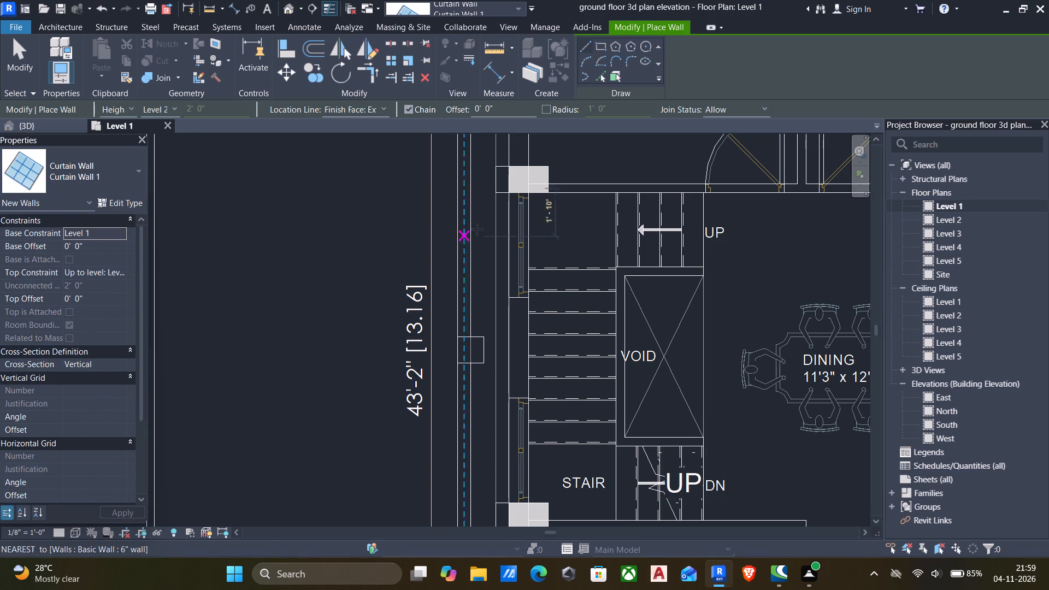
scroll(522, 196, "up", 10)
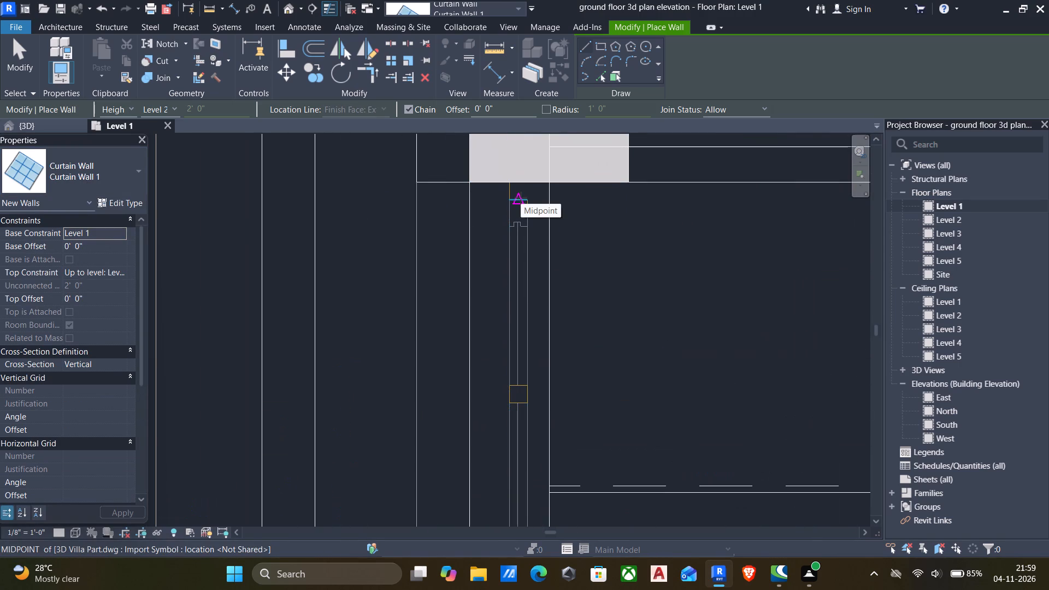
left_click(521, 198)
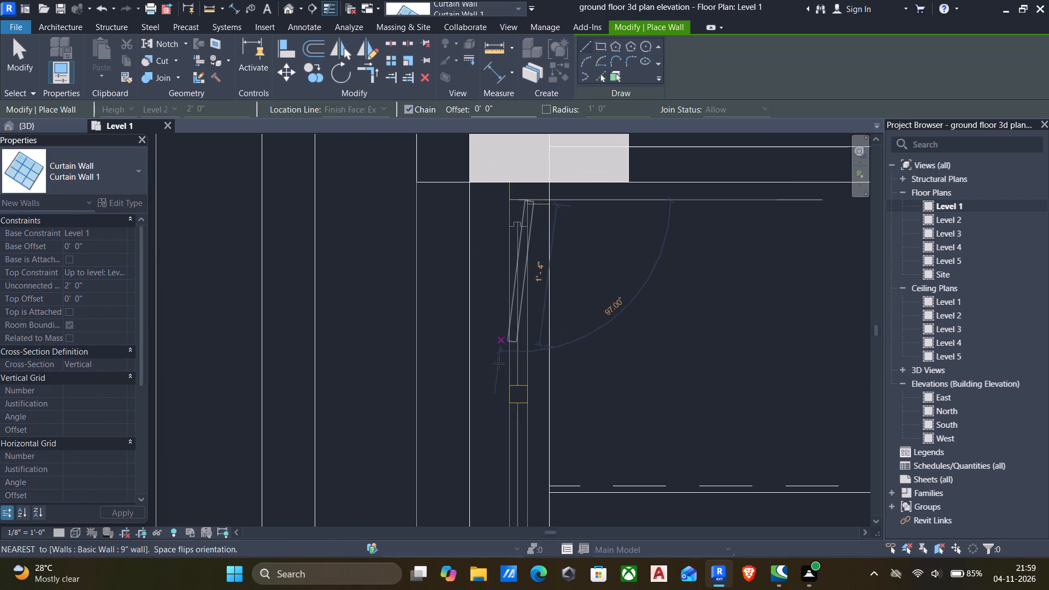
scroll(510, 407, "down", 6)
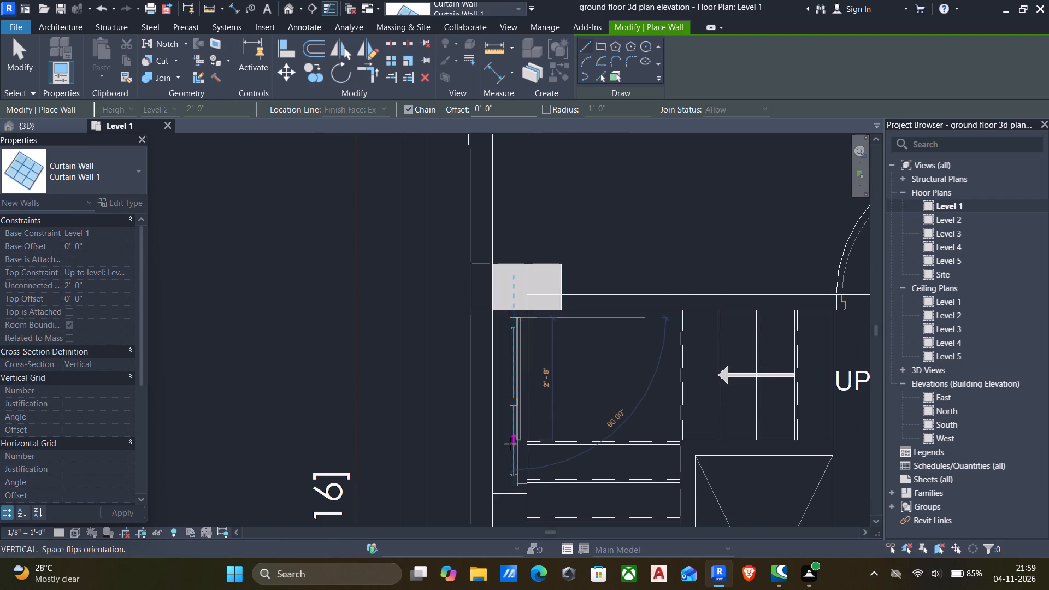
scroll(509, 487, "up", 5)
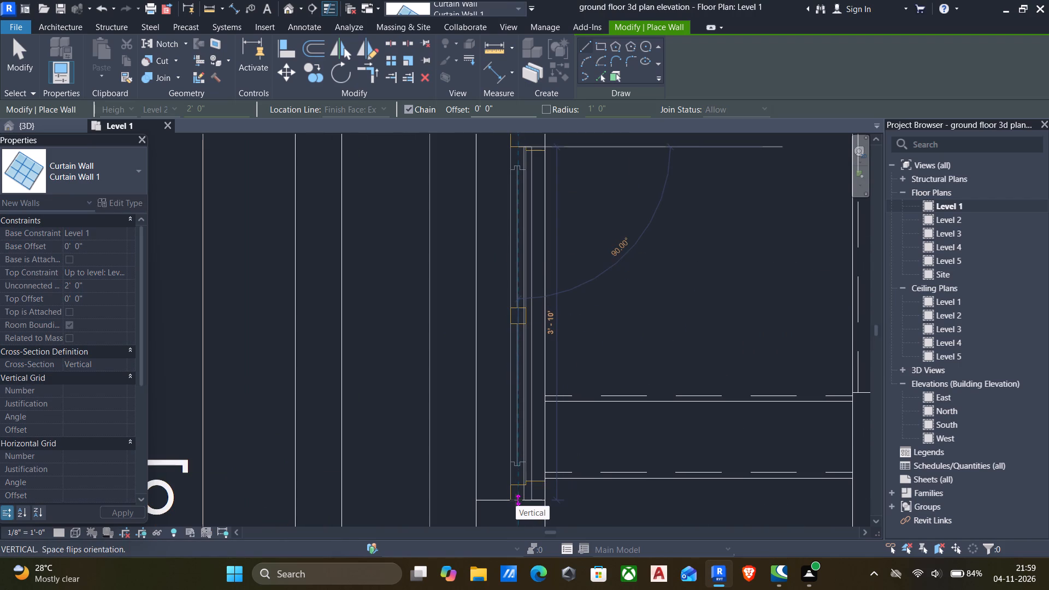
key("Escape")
Draw a 4'-0" long Curtain Wall 1 in the upper staircase window opening, from the column face to the opening's far edge.
scroll(513, 321, "down", 5)
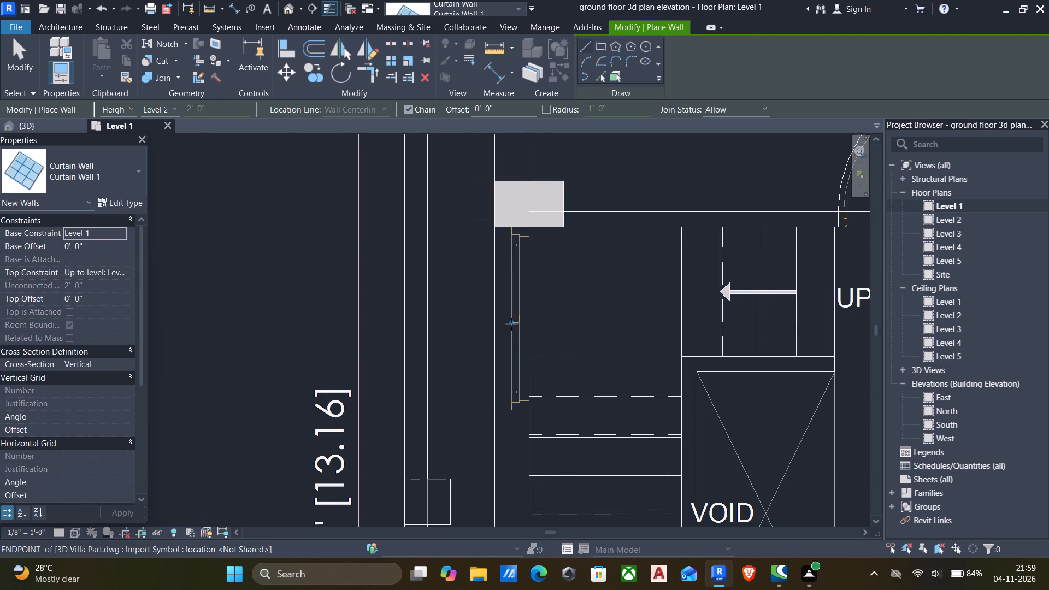
scroll(526, 245, "up", 5)
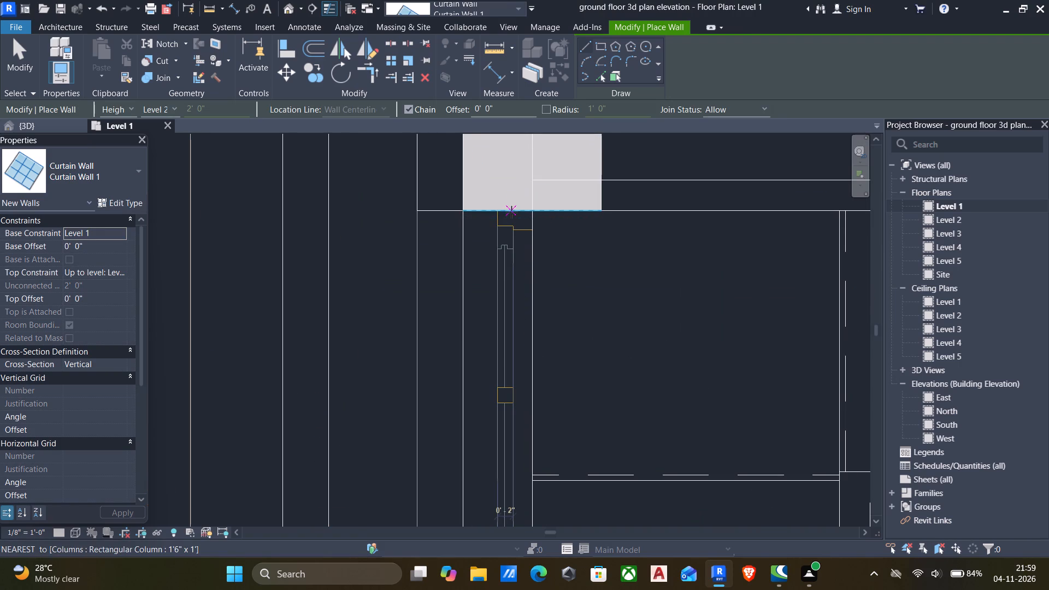
left_click(511, 212)
scroll(508, 446, "down", 3)
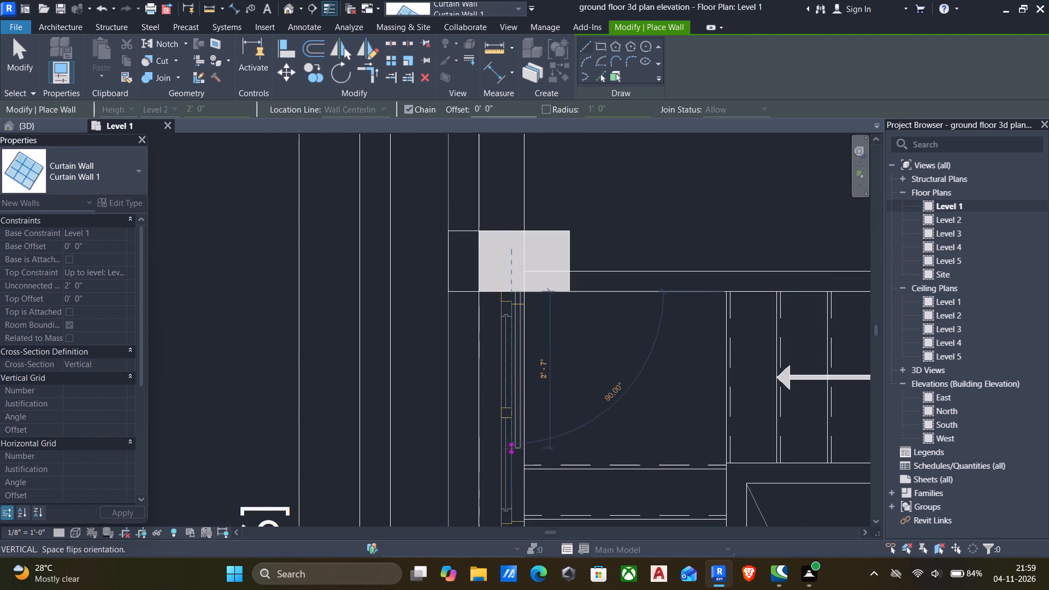
middle_click_drag(512, 369, 512, 362)
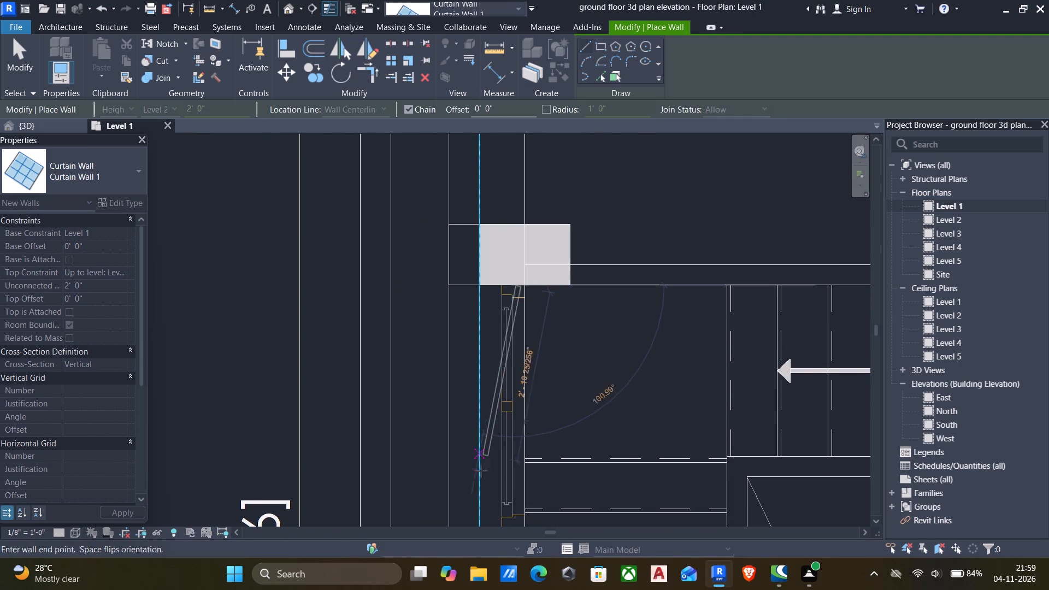
scroll(481, 474, "down", 1)
middle_click_drag(481, 475, 510, 311)
right_click_drag(481, 475, 510, 311)
scroll(532, 317, "up", 5)
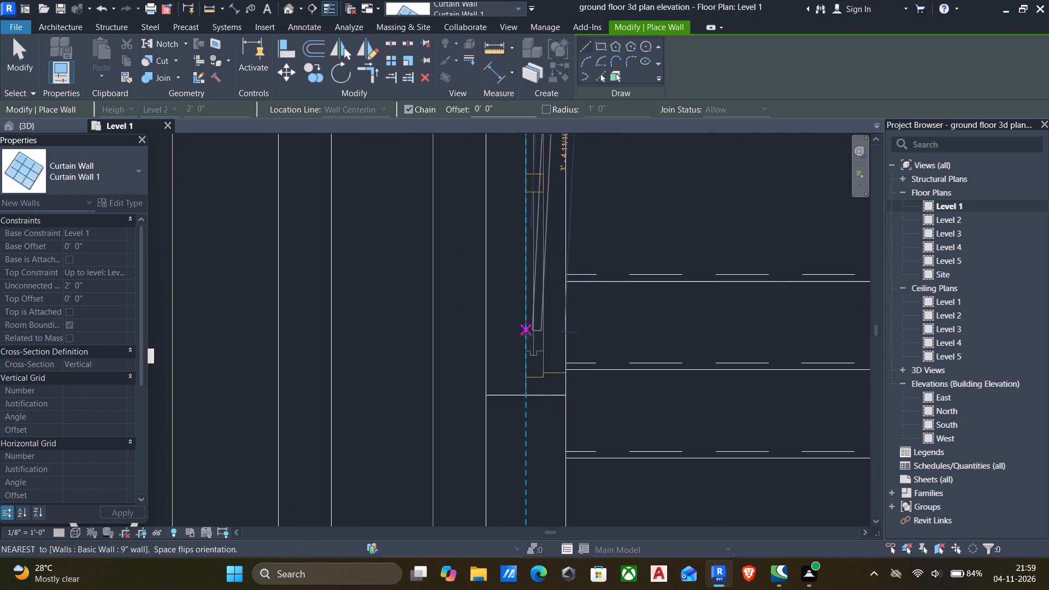
left_click(552, 392)
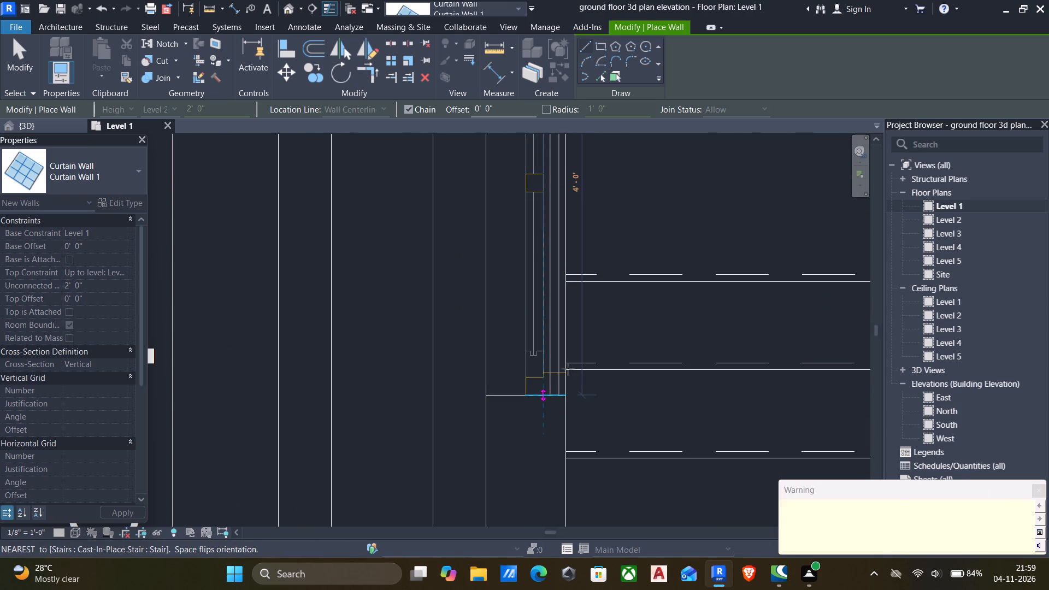
scroll(570, 367, "down", 6)
key("Escape")
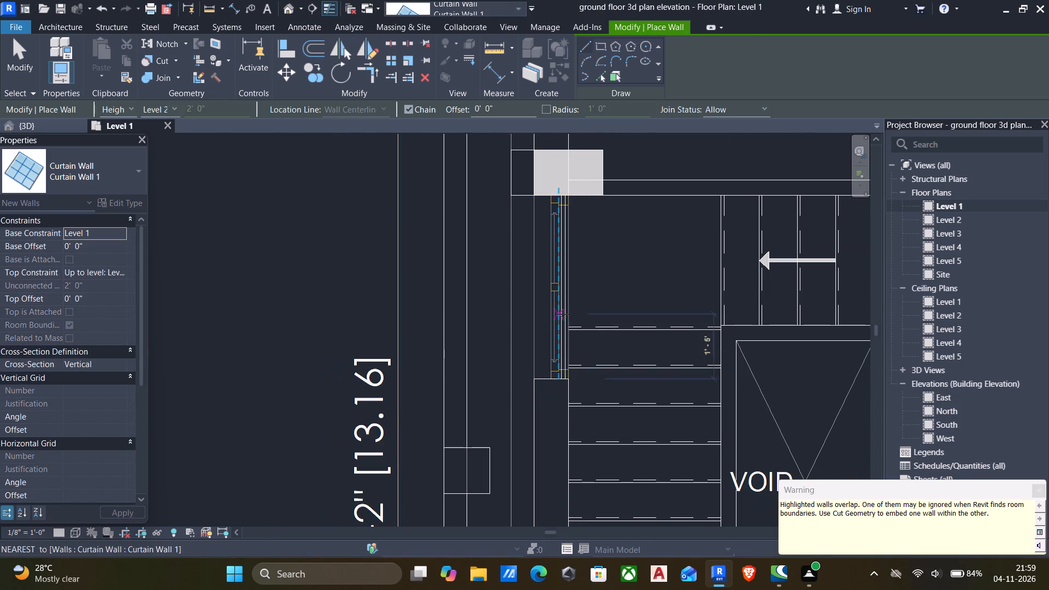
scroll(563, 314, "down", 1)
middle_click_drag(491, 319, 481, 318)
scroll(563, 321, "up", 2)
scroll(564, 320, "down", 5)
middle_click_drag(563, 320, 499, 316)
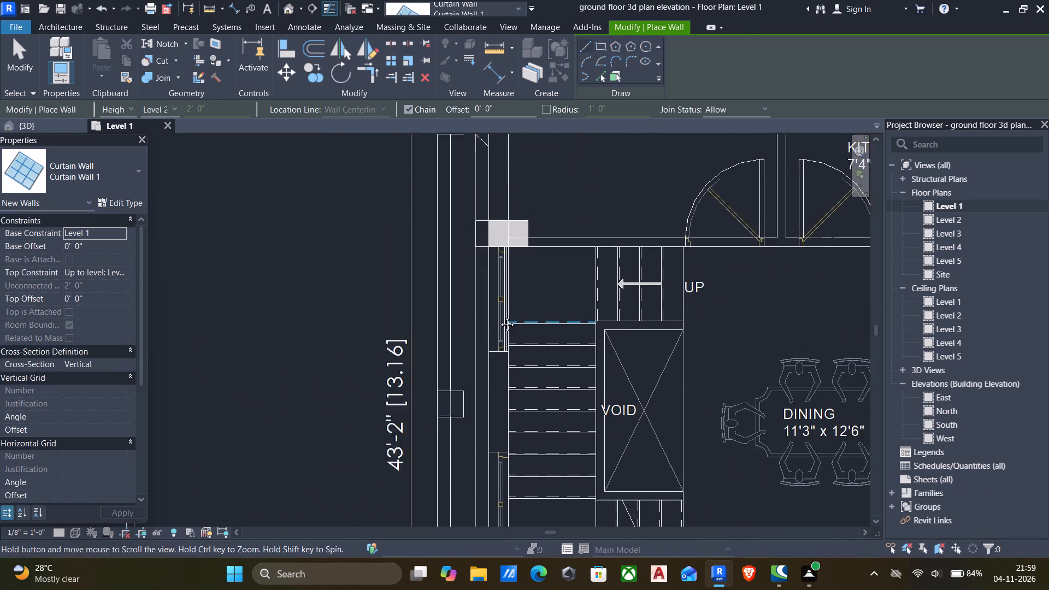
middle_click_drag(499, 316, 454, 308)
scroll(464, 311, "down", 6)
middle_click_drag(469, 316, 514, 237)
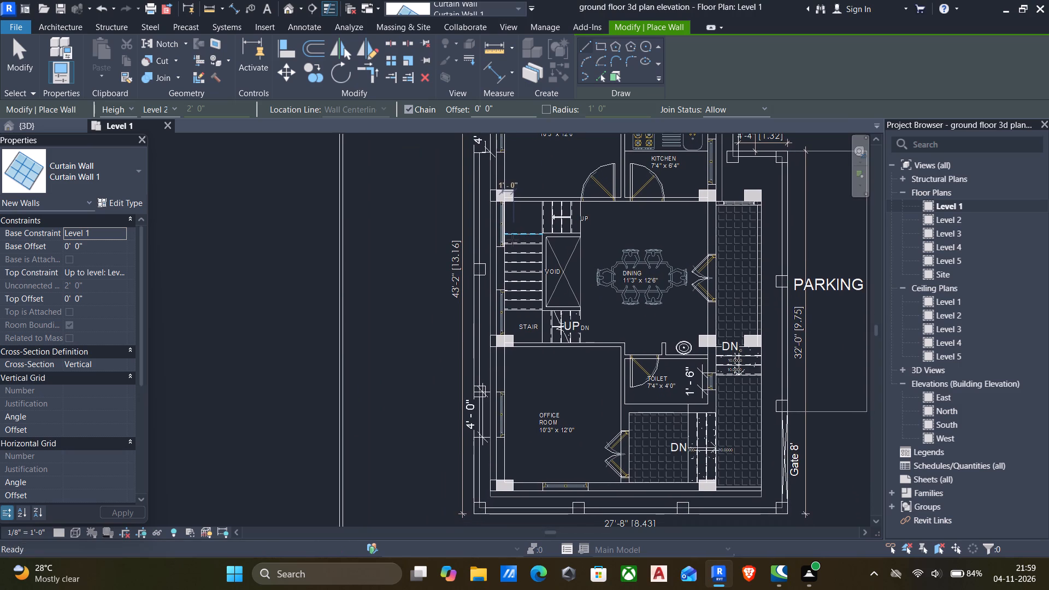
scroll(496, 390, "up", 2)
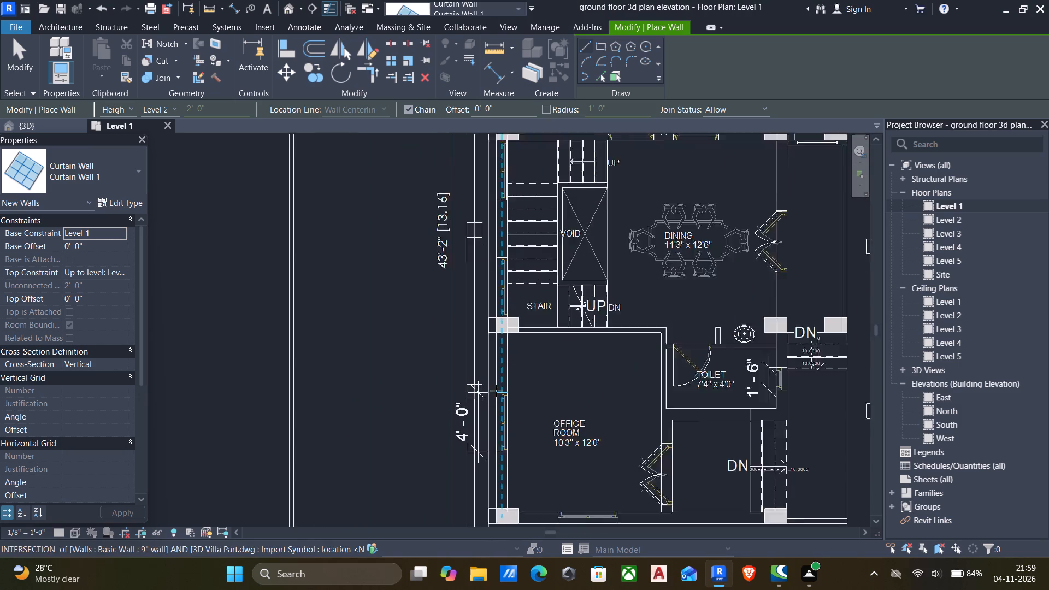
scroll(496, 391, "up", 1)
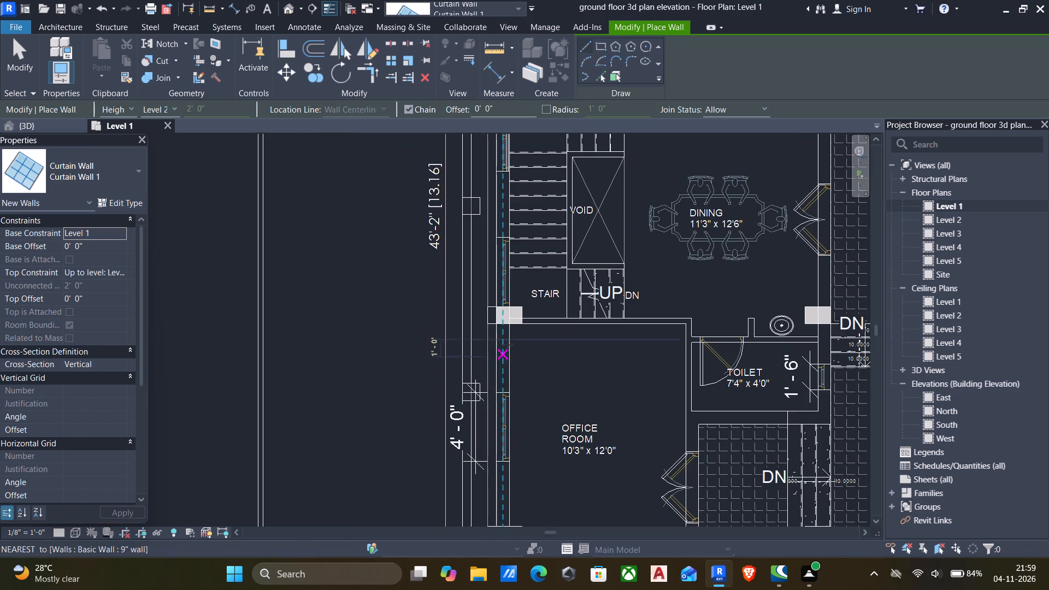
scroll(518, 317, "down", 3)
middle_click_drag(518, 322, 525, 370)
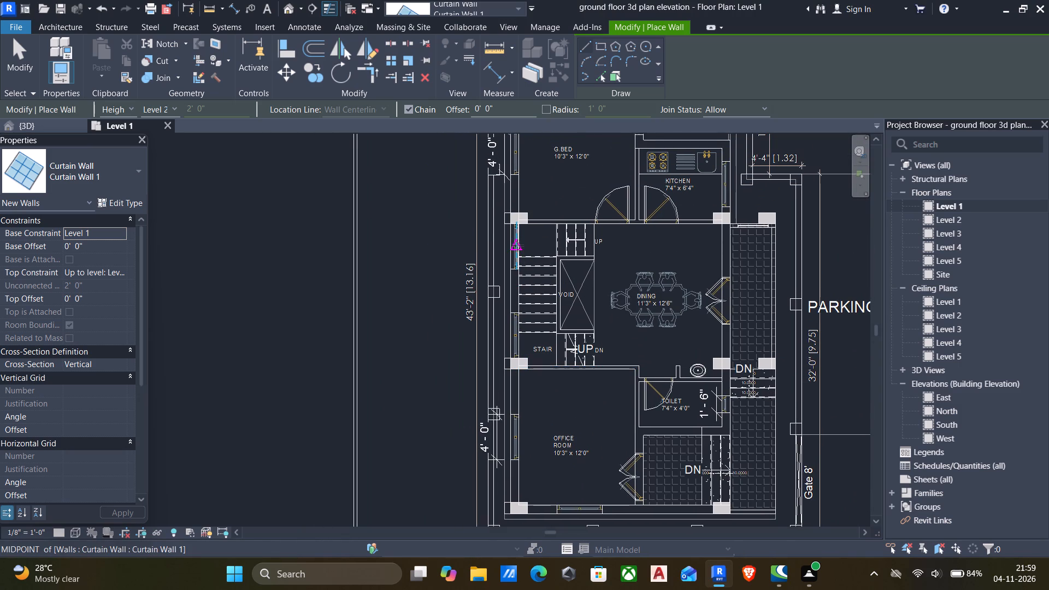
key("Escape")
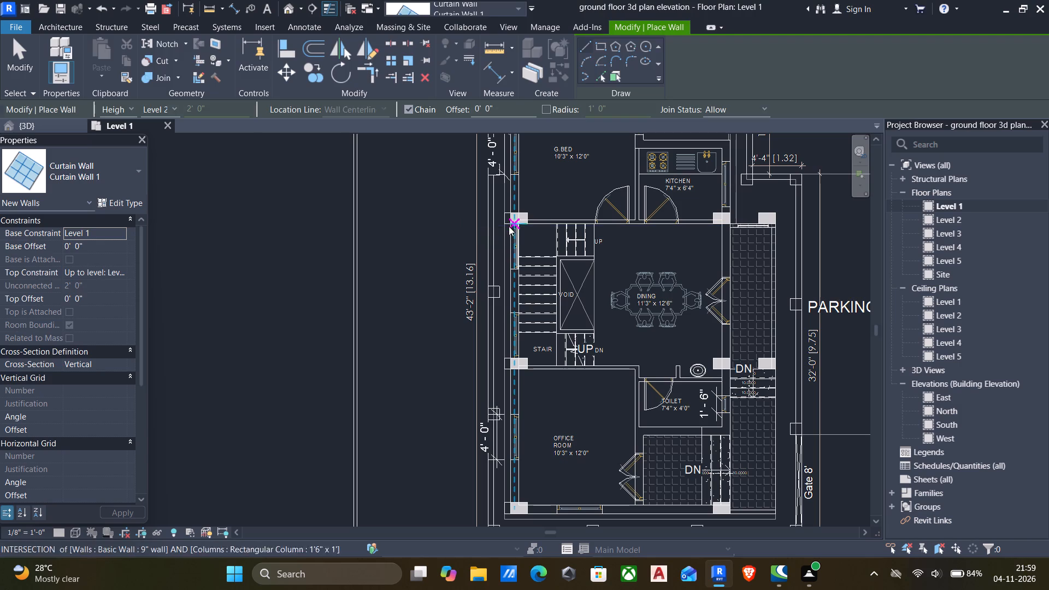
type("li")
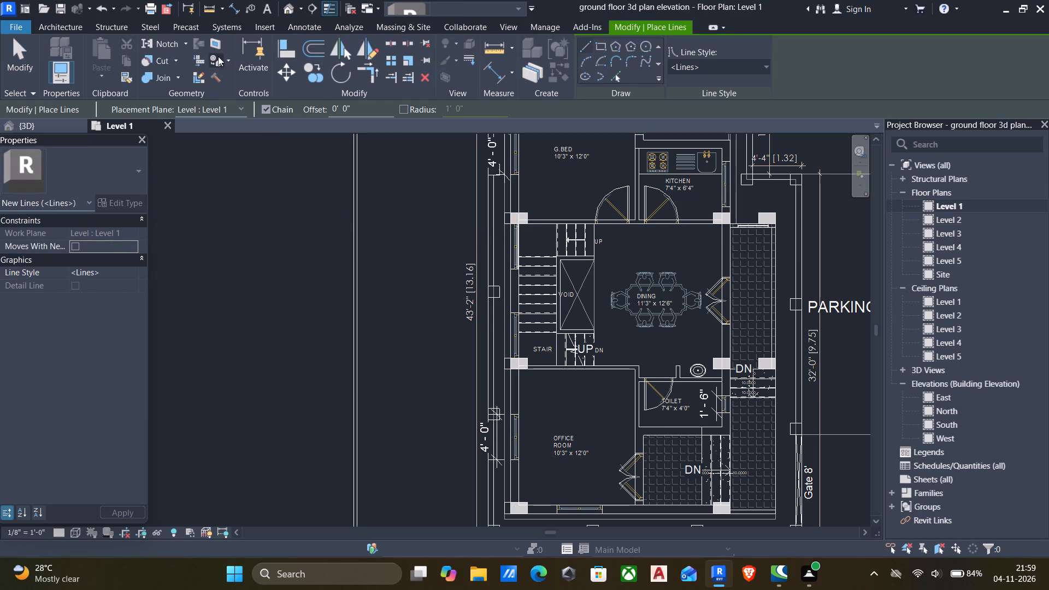
Use Cut Geometry to cut the 9" outer staircase wall with the new curtain wall.
left_click(161, 56)
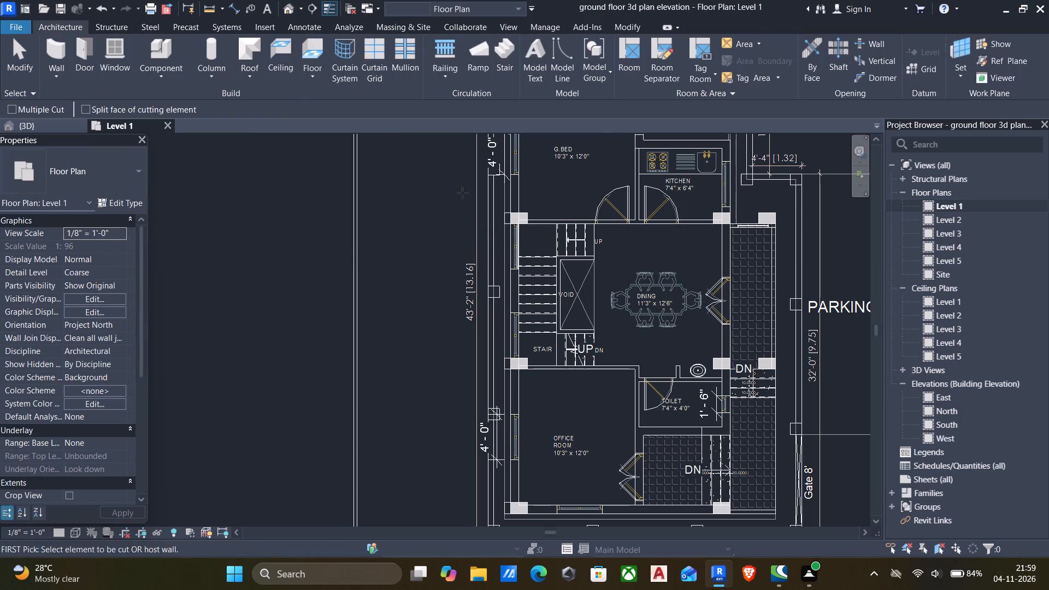
scroll(503, 284, "up", 5)
left_click(516, 288)
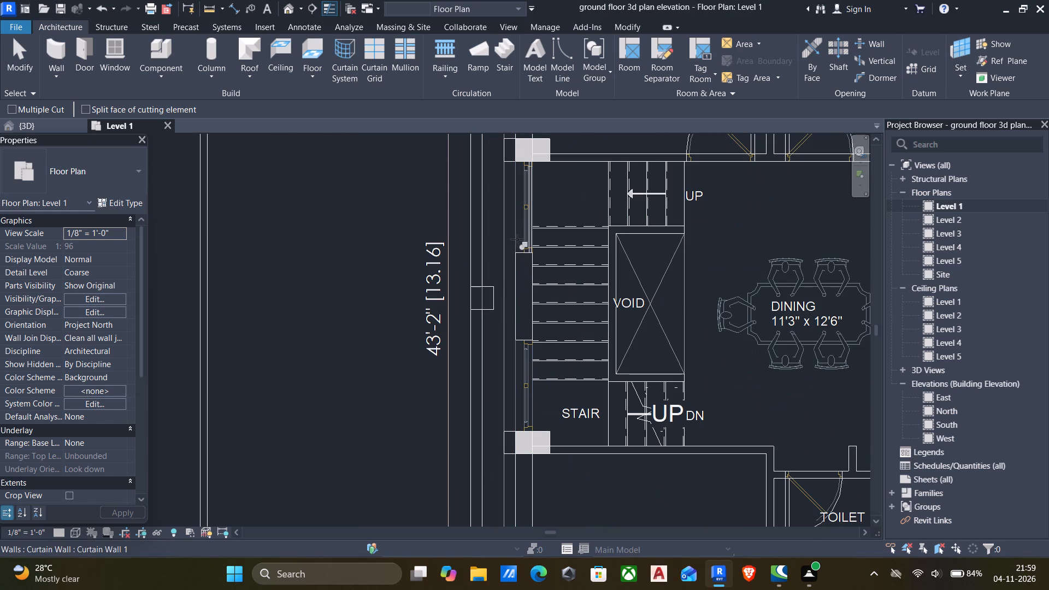
left_click(526, 230)
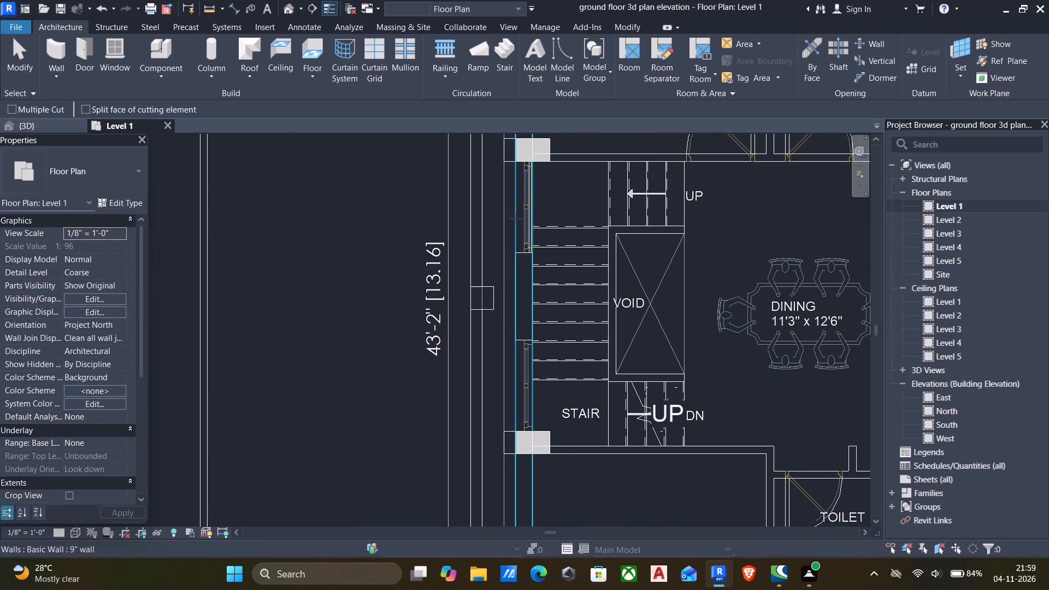
key("Escape")
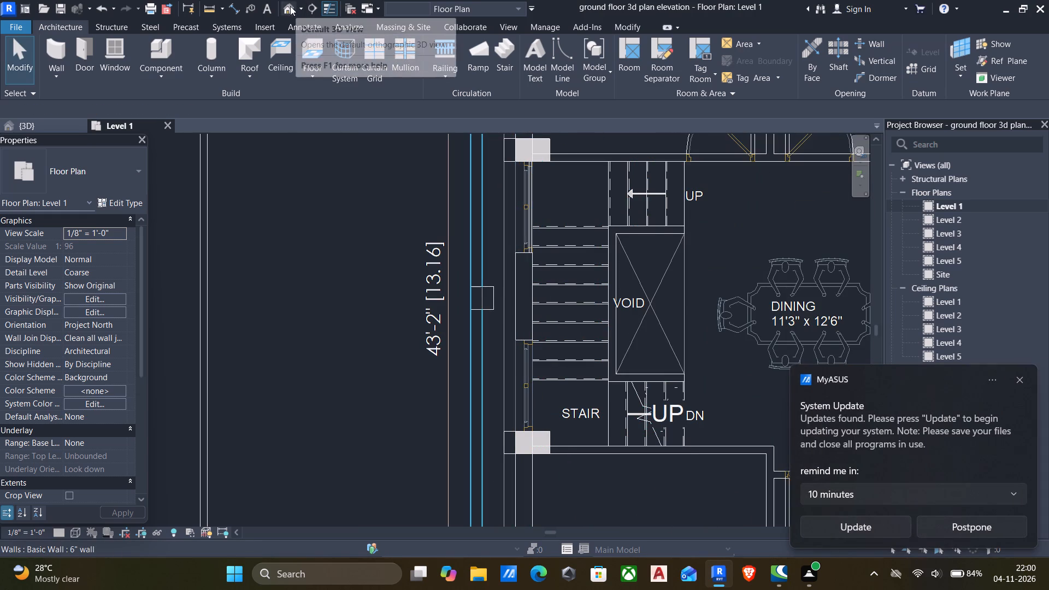
Open the default 3D view and examine the villa from several sides, including the outer wall beside the staircase.
left_click(290, 6)
key("Escape")
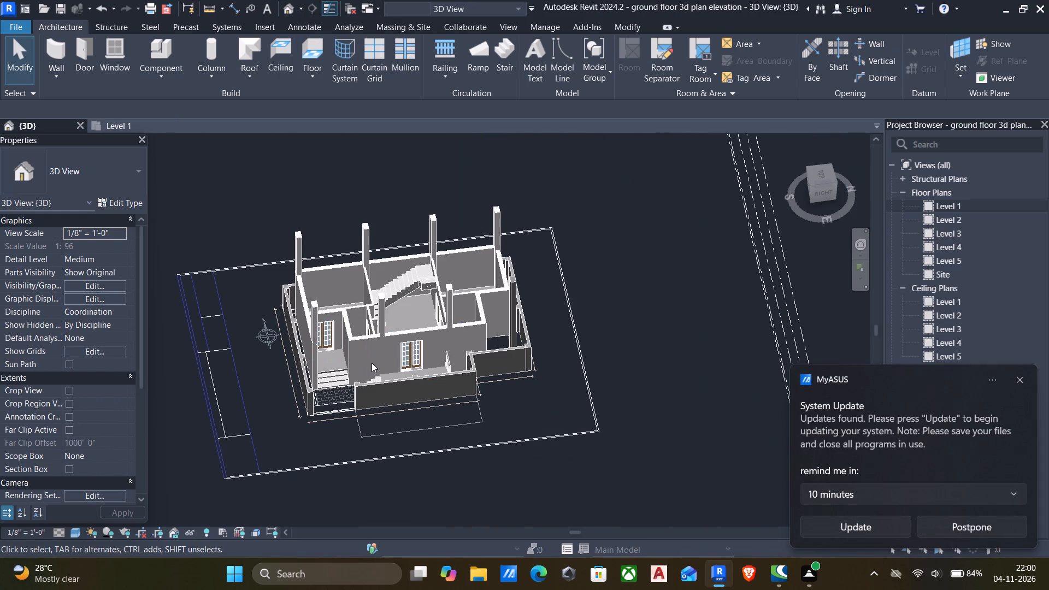
scroll(372, 363, "down", 6)
middle_click_drag(372, 363, 657, 320, "shift")
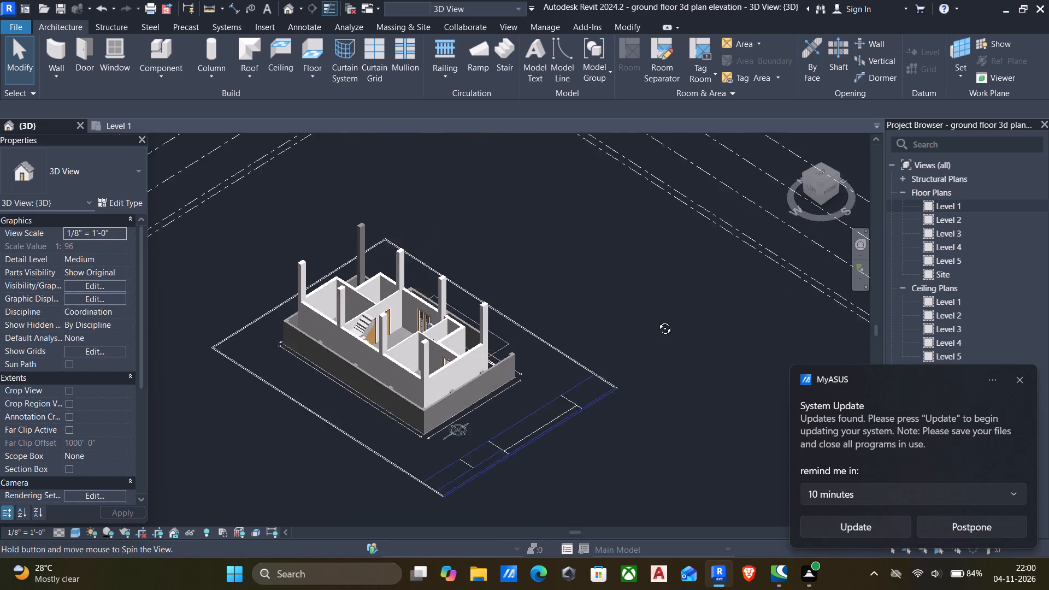
middle_click_drag(657, 320, 663, 318, "shift")
scroll(367, 335, "up", 1)
scroll(367, 337, "down", 3, "shift")
middle_click_drag(366, 338, 350, 406, "shift")
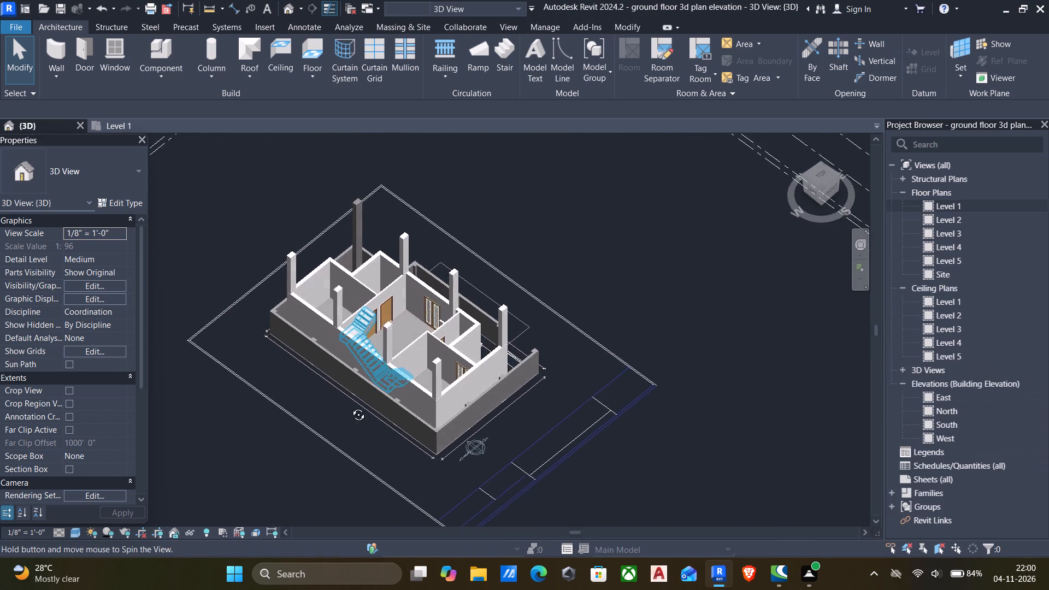
middle_click_drag(350, 406, 169, 362, "shift")
middle_click_drag(411, 404, 283, 406, "shift")
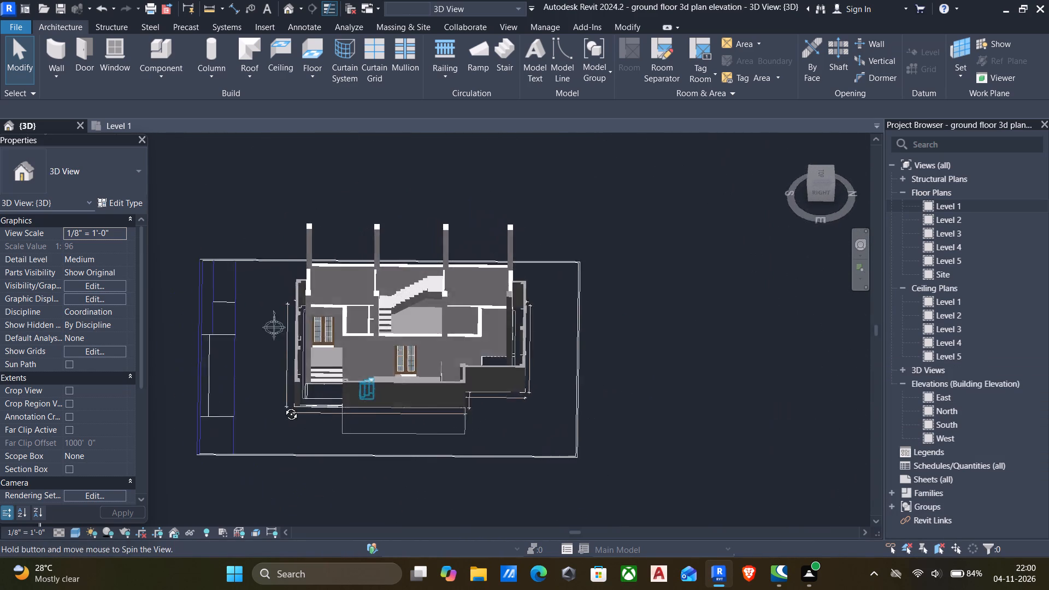
middle_click_drag(283, 406, 215, 470, "shift")
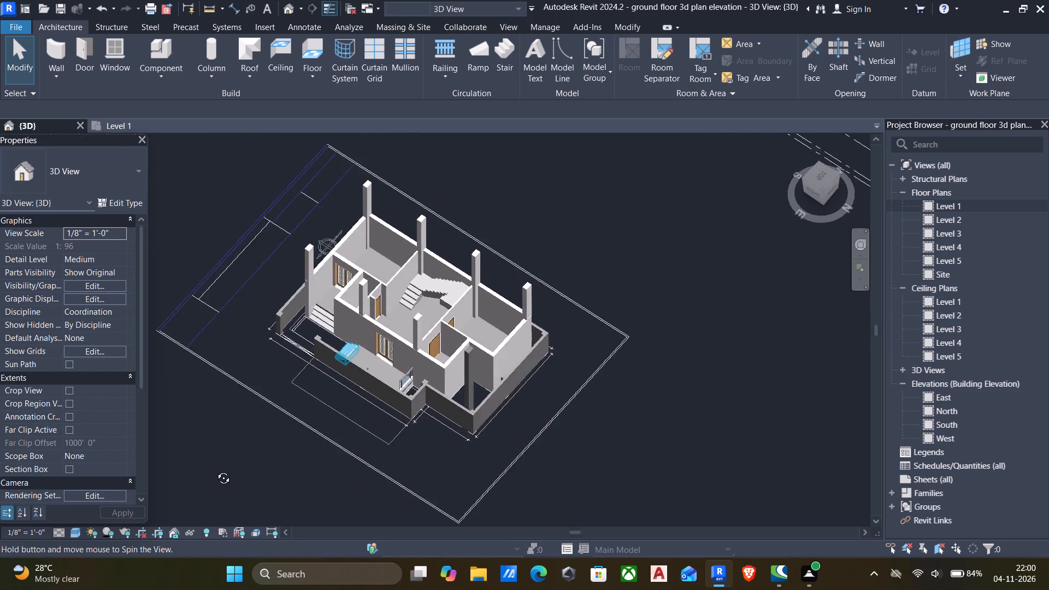
middle_click_drag(215, 470, 555, 378, "shift")
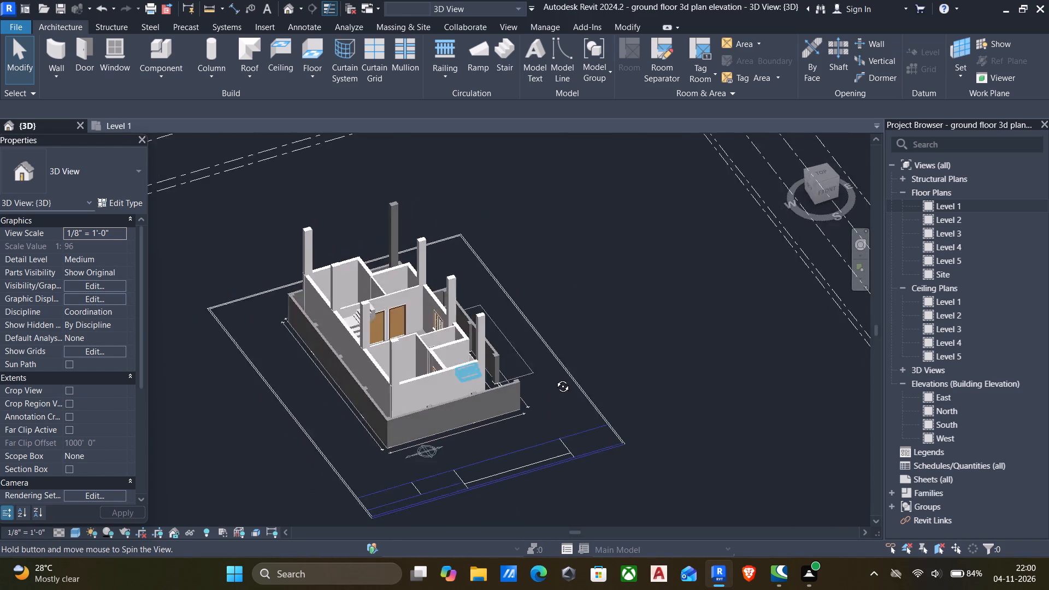
middle_click_drag(555, 378, 575, 505, "shift")
middle_click_drag(376, 283, 457, 286)
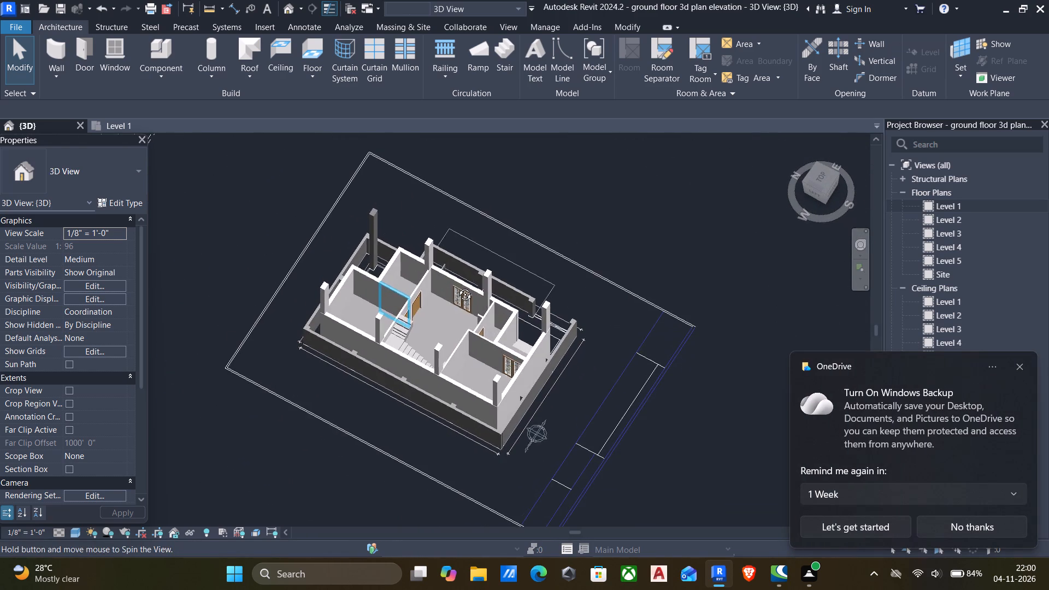
middle_click_drag(457, 286, 456, 288)
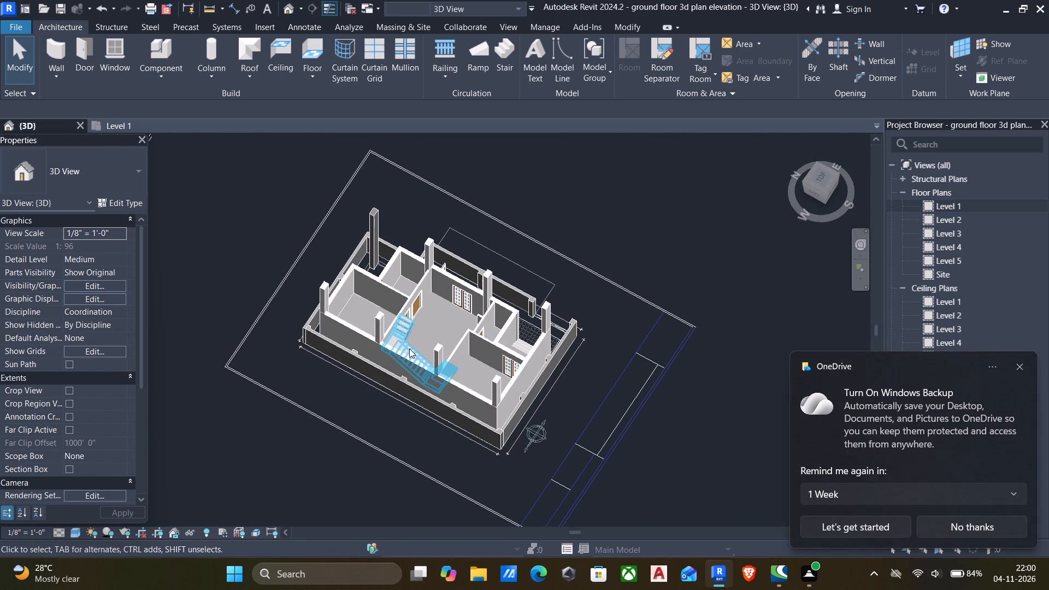
Select all instances of the 6" boundary wall and temporarily hide them in the 3D view.
scroll(374, 368, "up", 3)
left_click(374, 368)
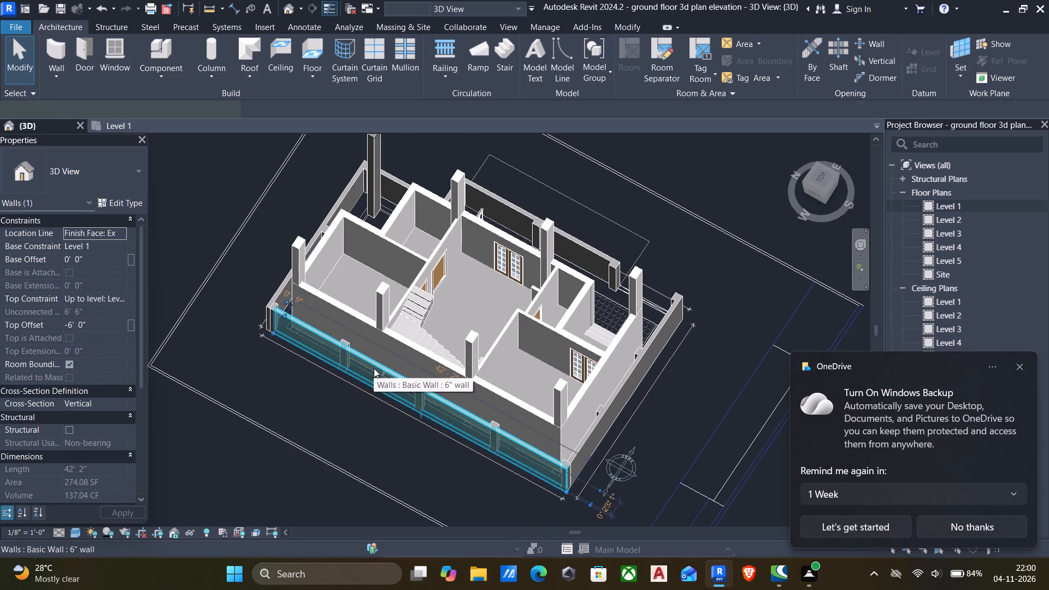
type("sa")
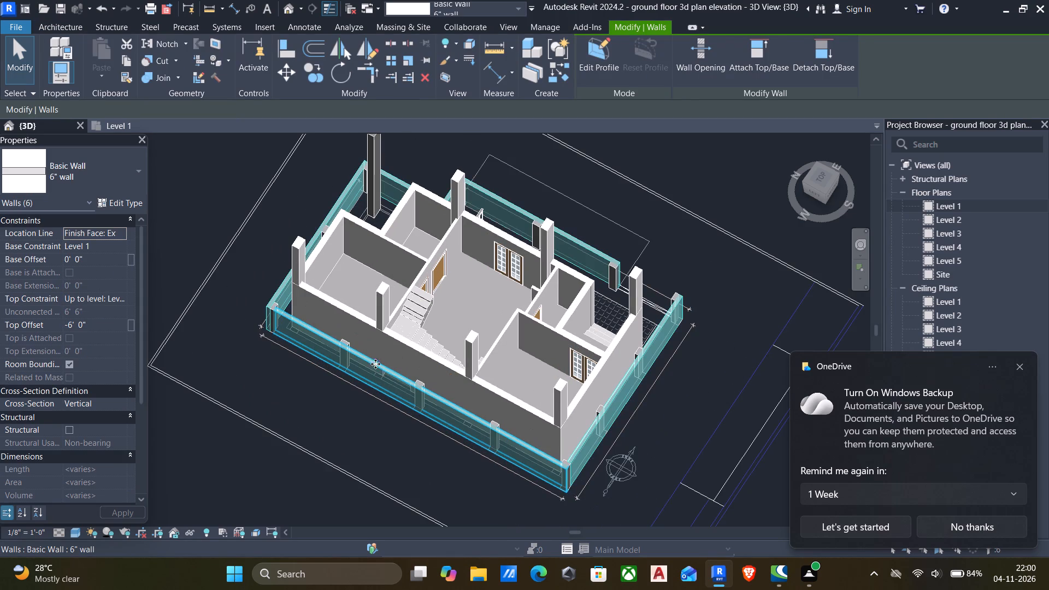
type("hh")
Set the staircase curtain wall's base constraint to Level 2 and its top constraint to the next level up.
scroll(388, 382, "up", 11)
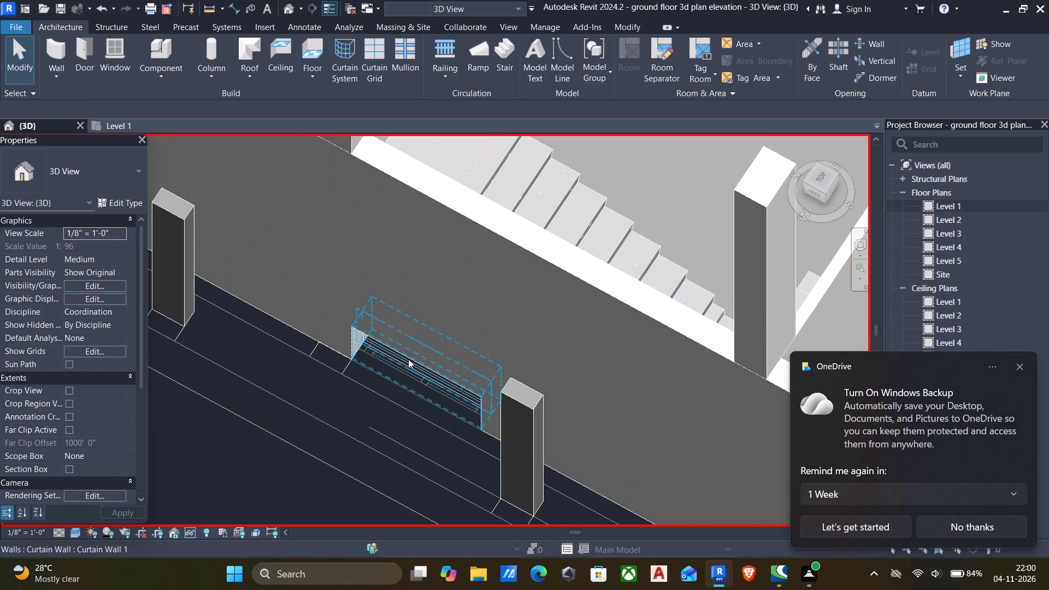
left_click(408, 359)
scroll(409, 368, "down", 5)
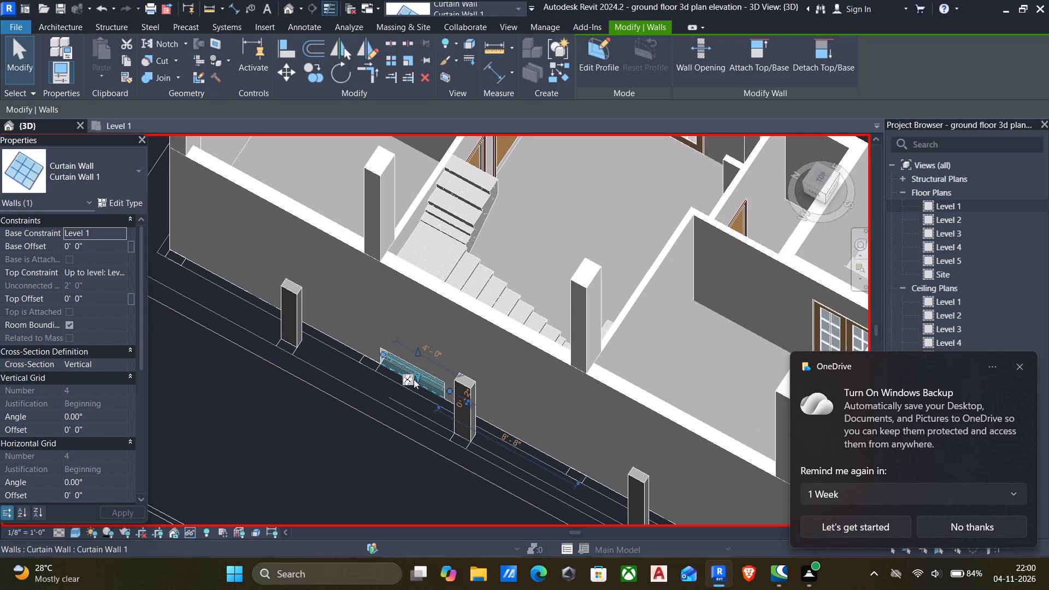
left_click(1014, 367)
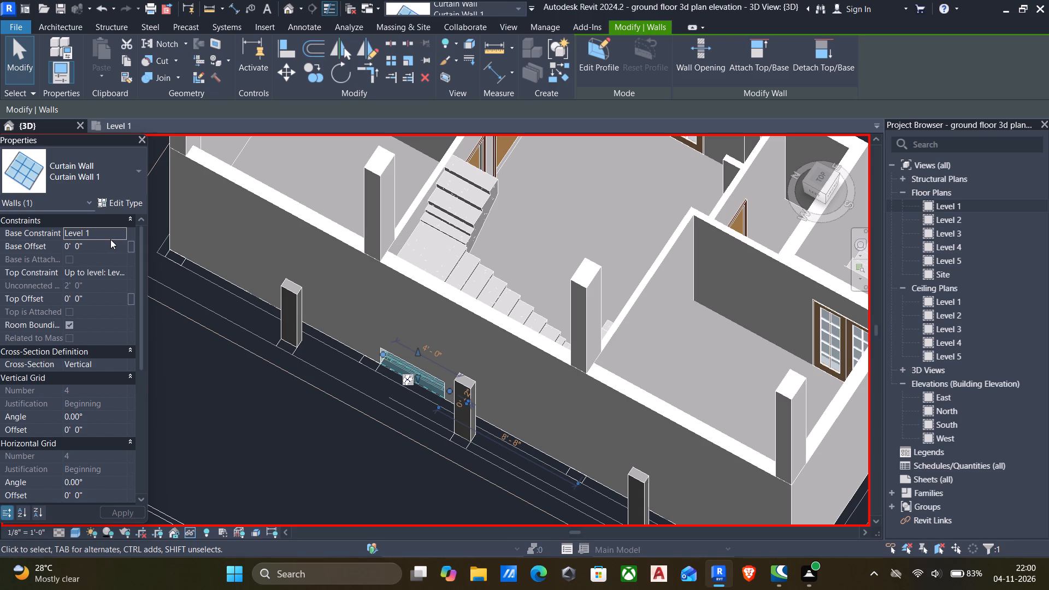
left_click(111, 238)
left_click(120, 236)
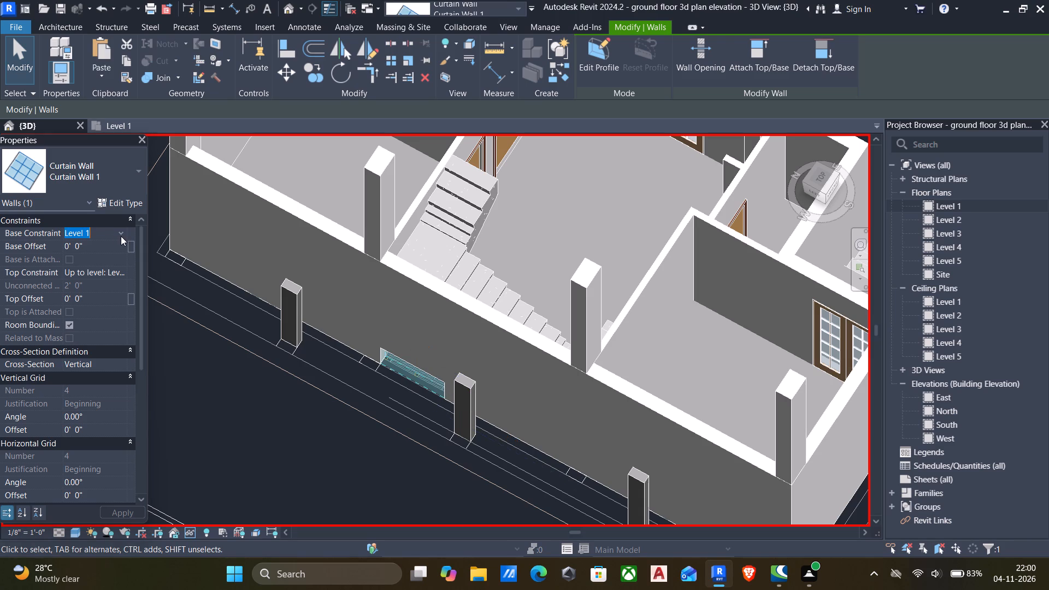
left_click(91, 255)
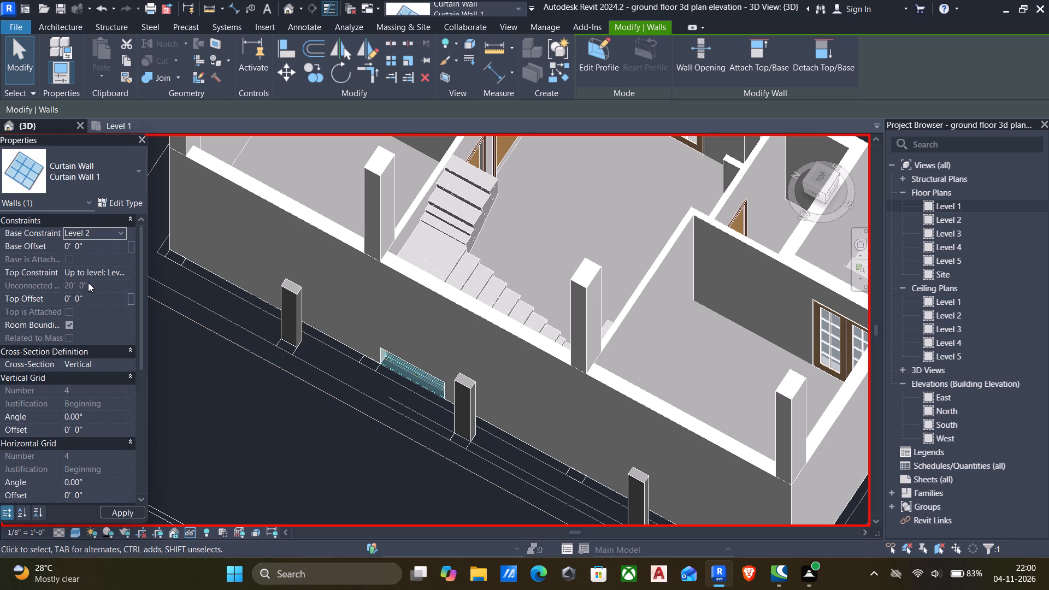
left_click(116, 270)
left_click(112, 317)
Set the staircase curtain wall's base offset to 2'.
left_click(96, 247)
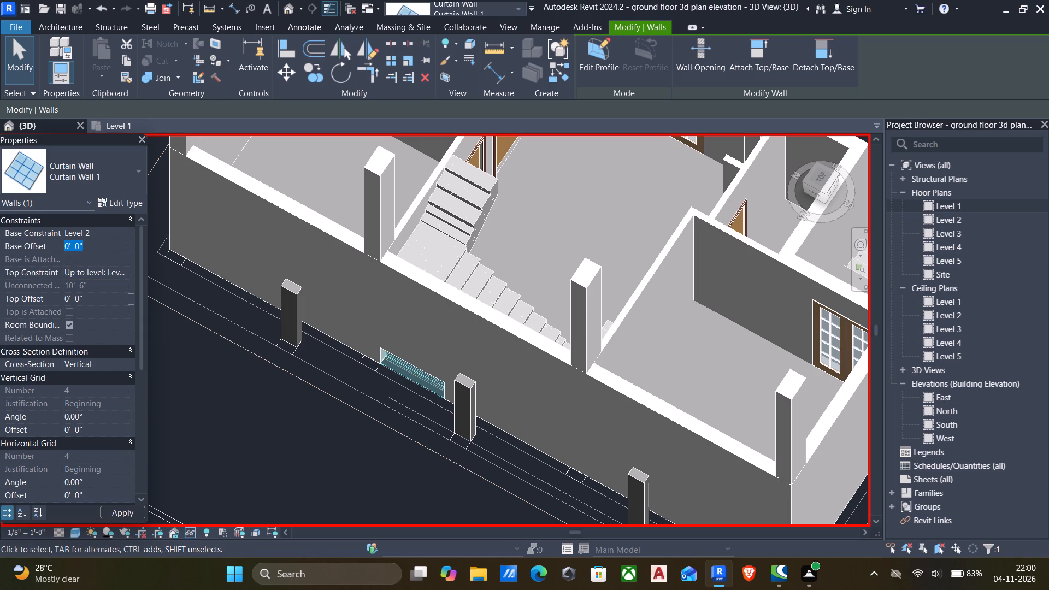
type("2'")
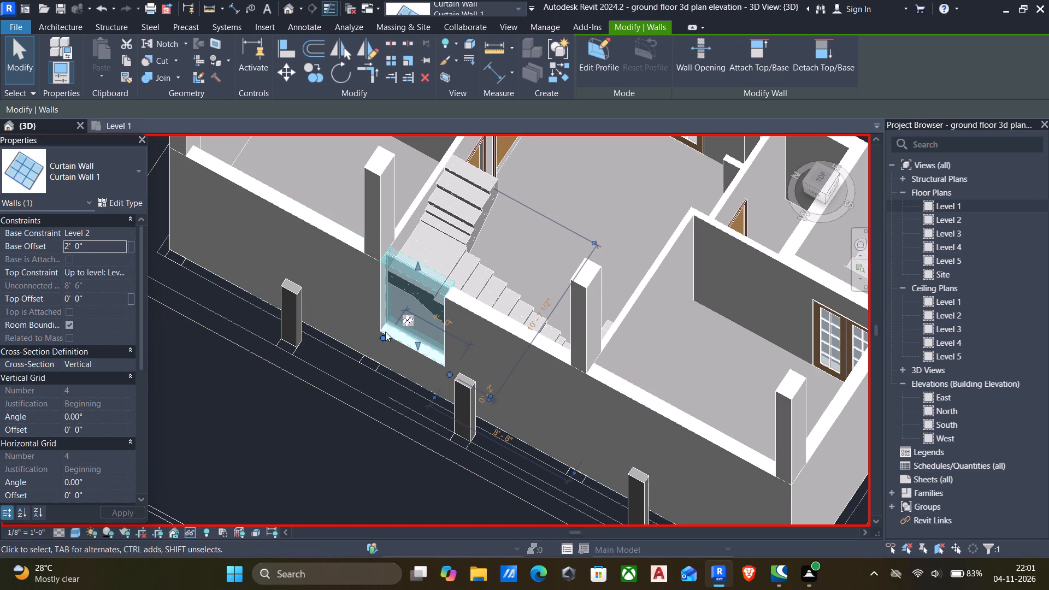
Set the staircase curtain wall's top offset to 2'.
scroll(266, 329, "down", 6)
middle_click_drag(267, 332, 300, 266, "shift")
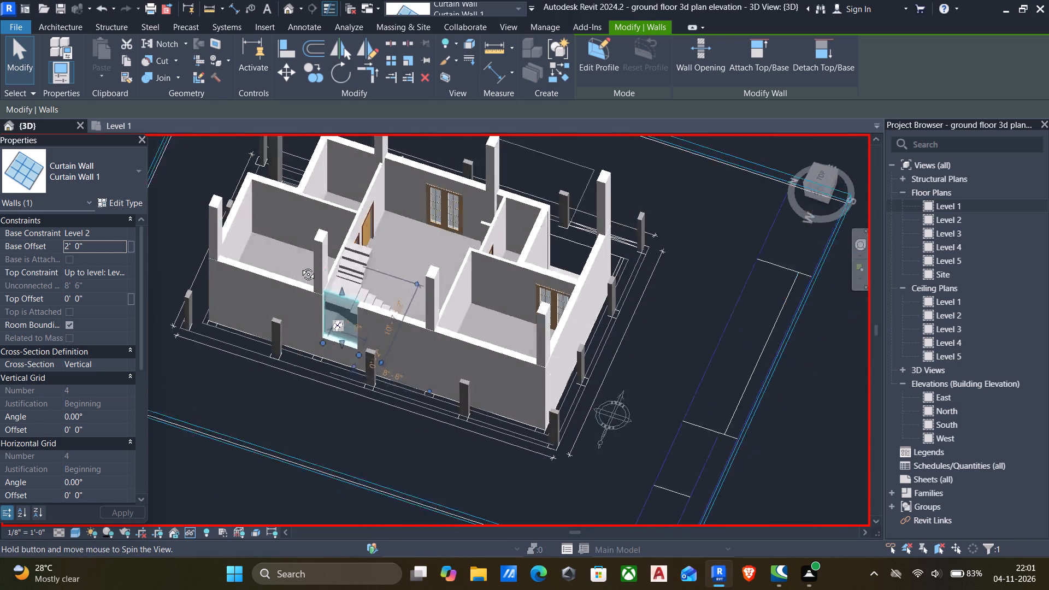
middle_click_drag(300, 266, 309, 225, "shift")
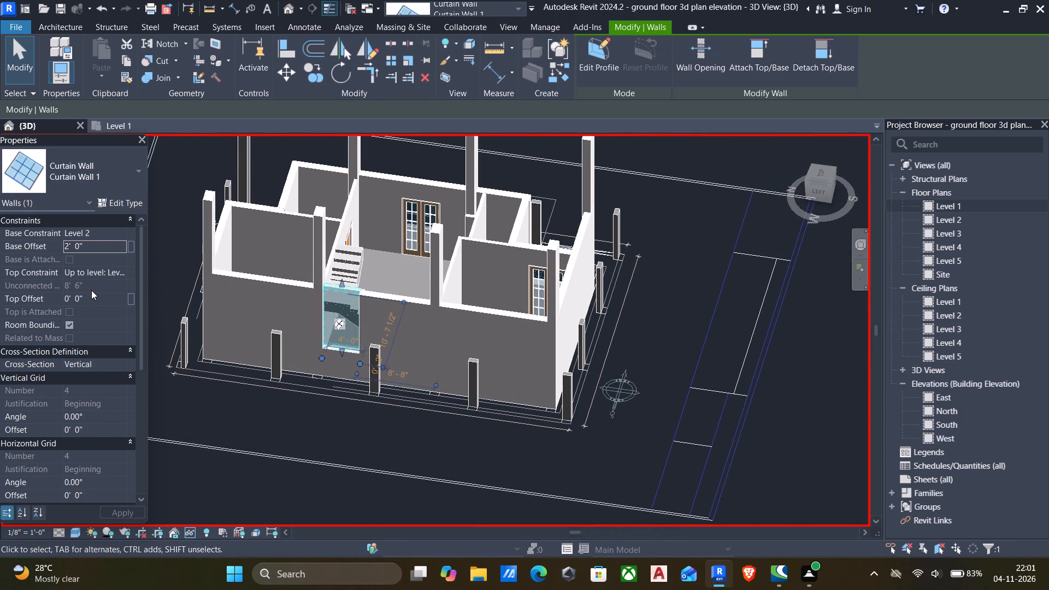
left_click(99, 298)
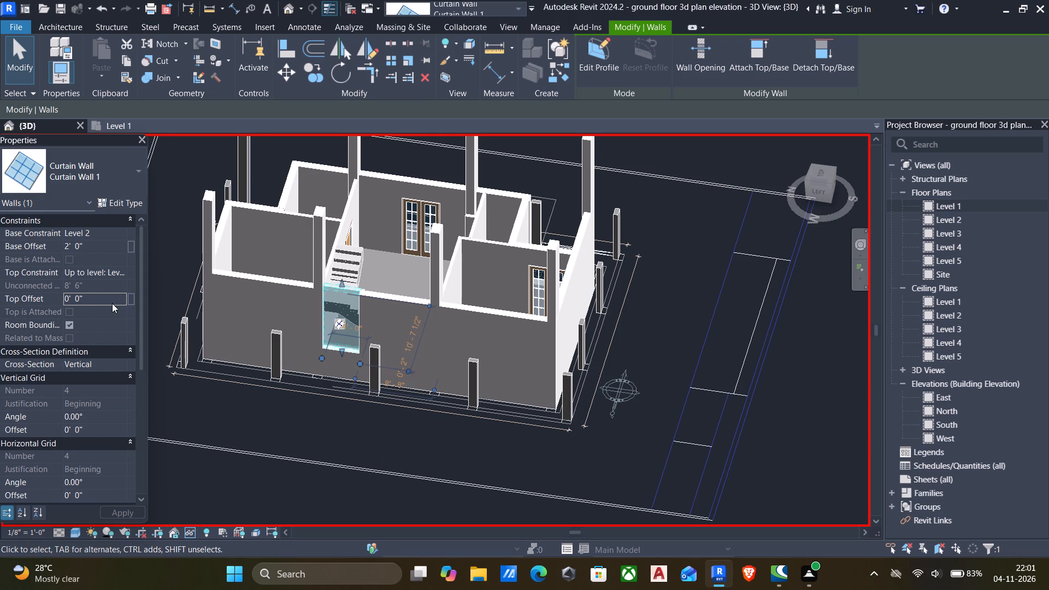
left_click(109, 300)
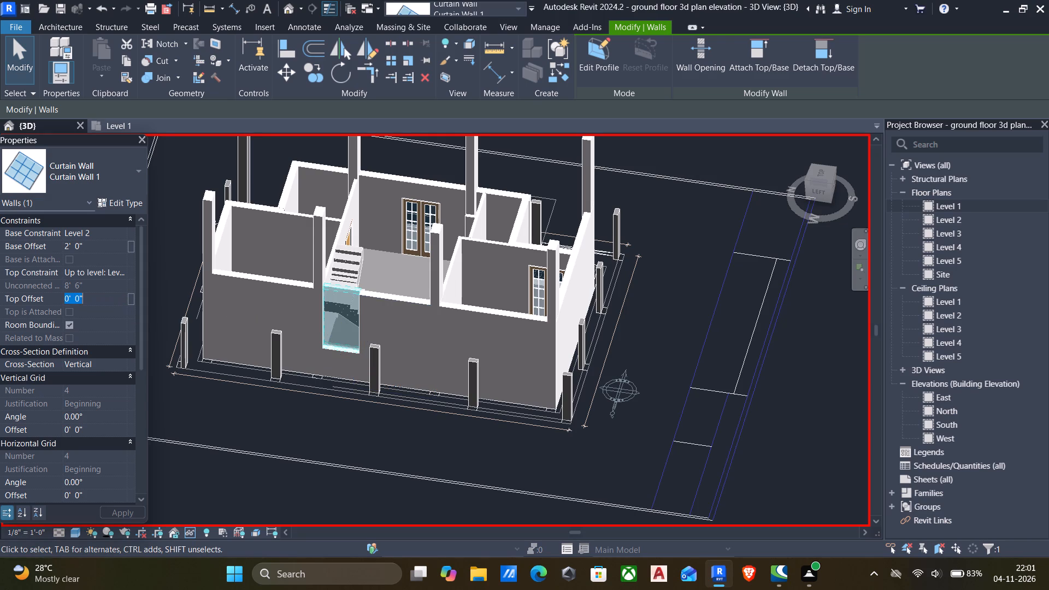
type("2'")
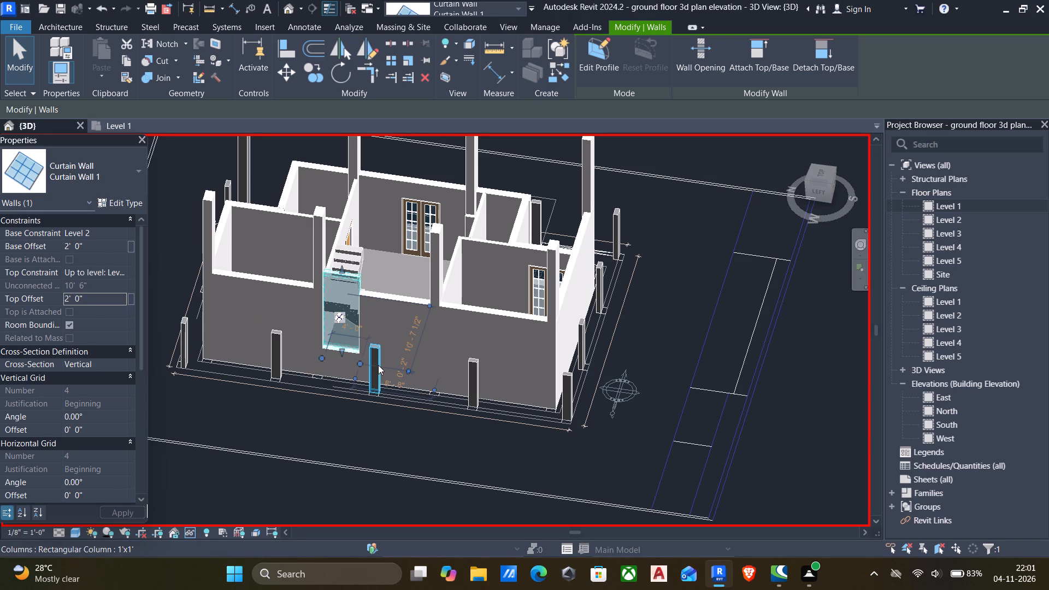
Set the staircase curtain wall's top offset to -2'.
left_click(117, 298)
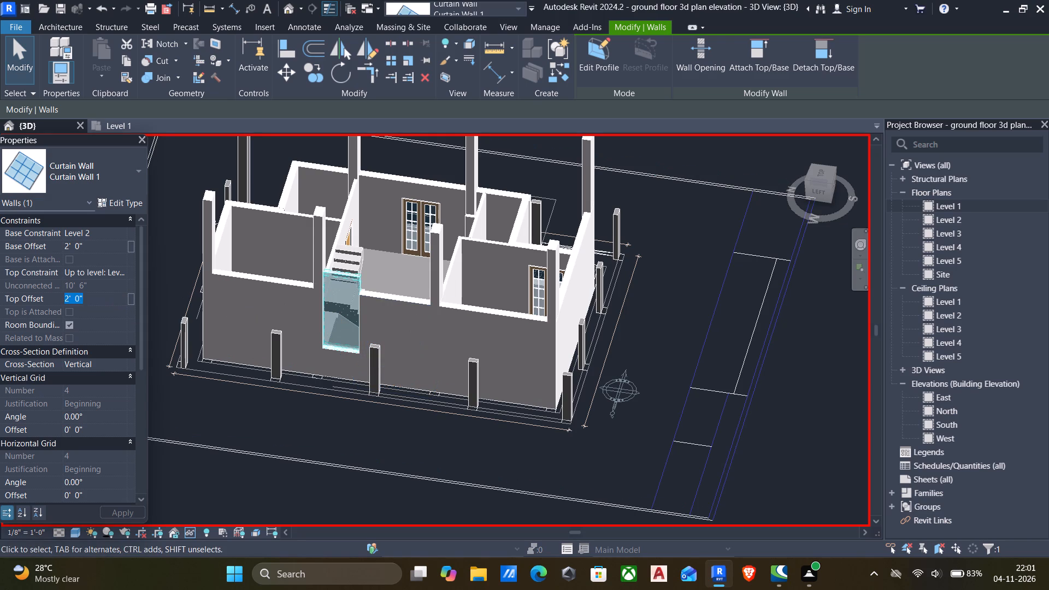
type("-2'")
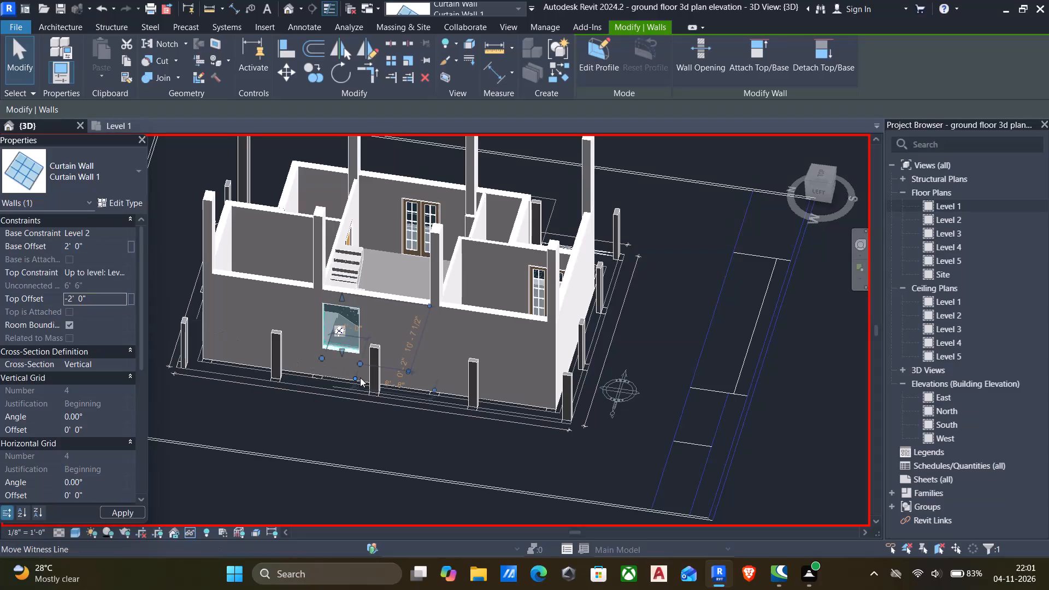
Examine the staircase curtain wall and how it sits in the outer wall and against the stair from several 3D angles.
key("Escape")
scroll(340, 341, "up", 5)
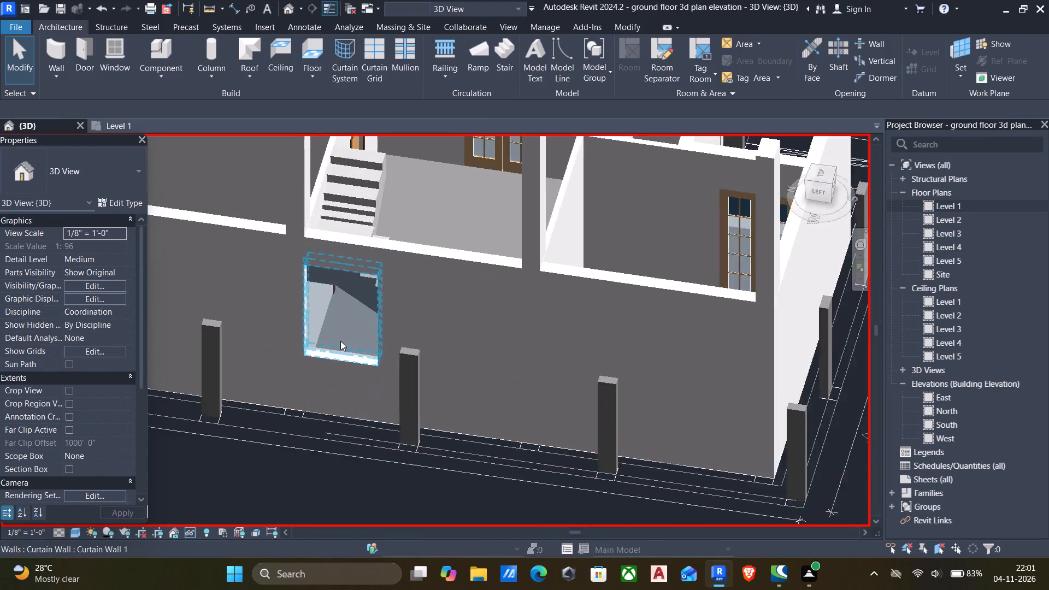
scroll(340, 341, "down", 6)
middle_click_drag(340, 341, 393, 233, "shift")
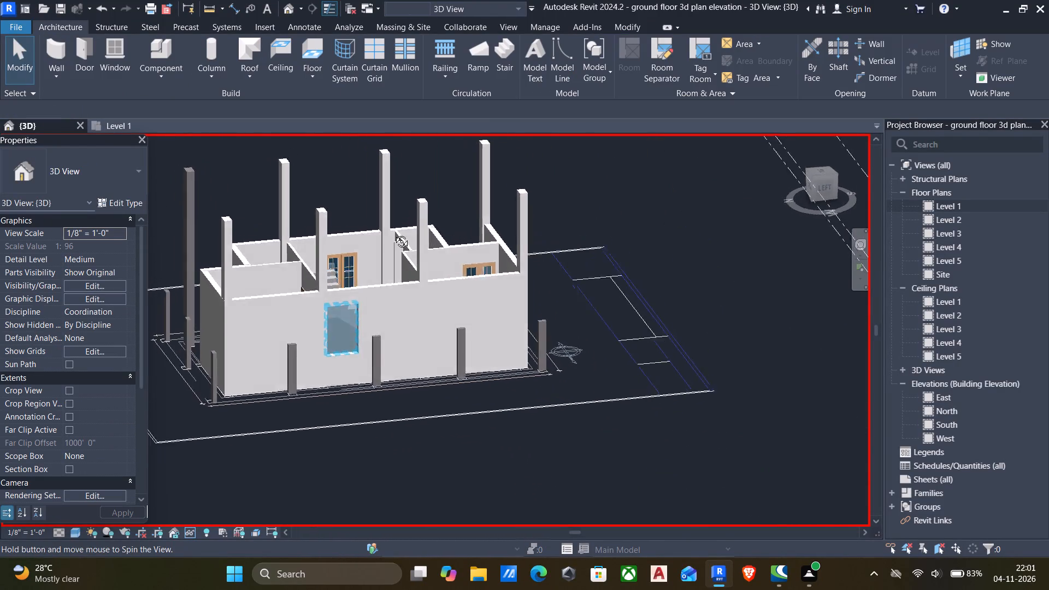
middle_click_drag(393, 233, 368, 206, "shift")
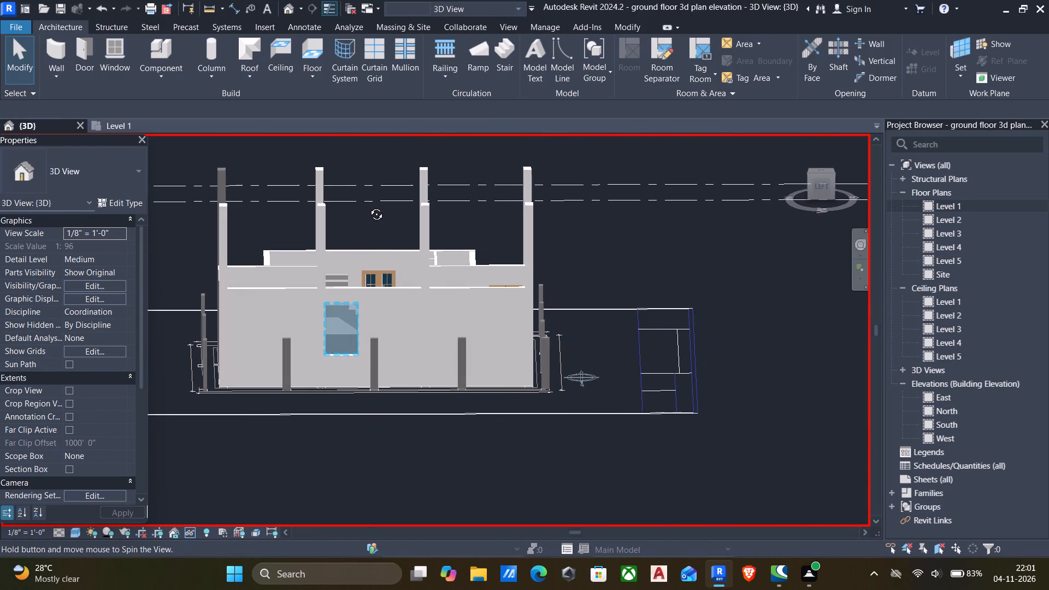
middle_click_drag(368, 206, 354, 210, "shift")
scroll(343, 290, "up", 6)
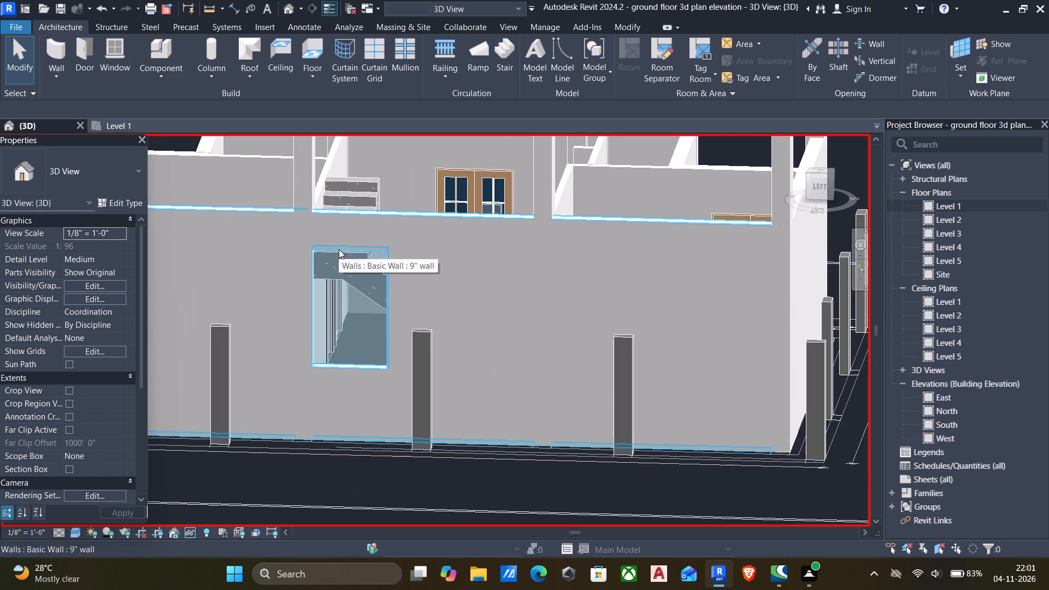
scroll(339, 249, "down", 5)
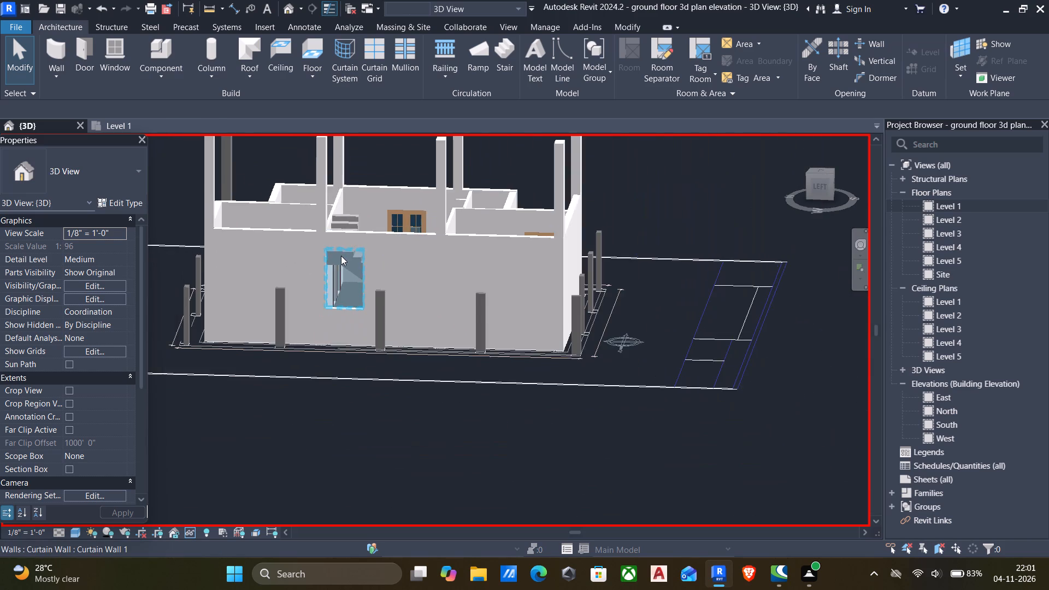
middle_click_drag(341, 256, 140, 382, "shift")
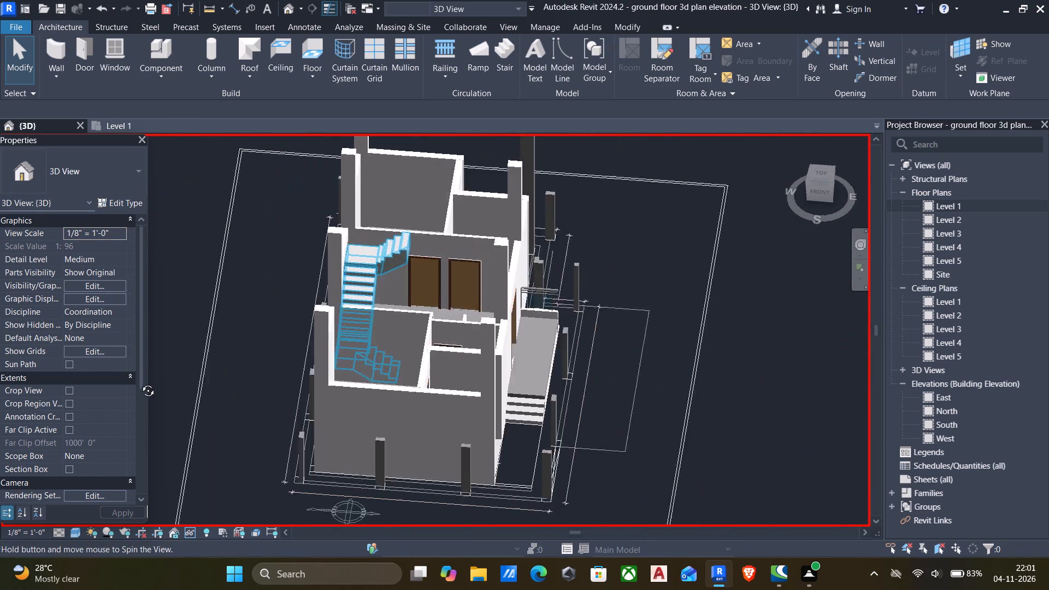
middle_click_drag(140, 382, 337, 281, "shift")
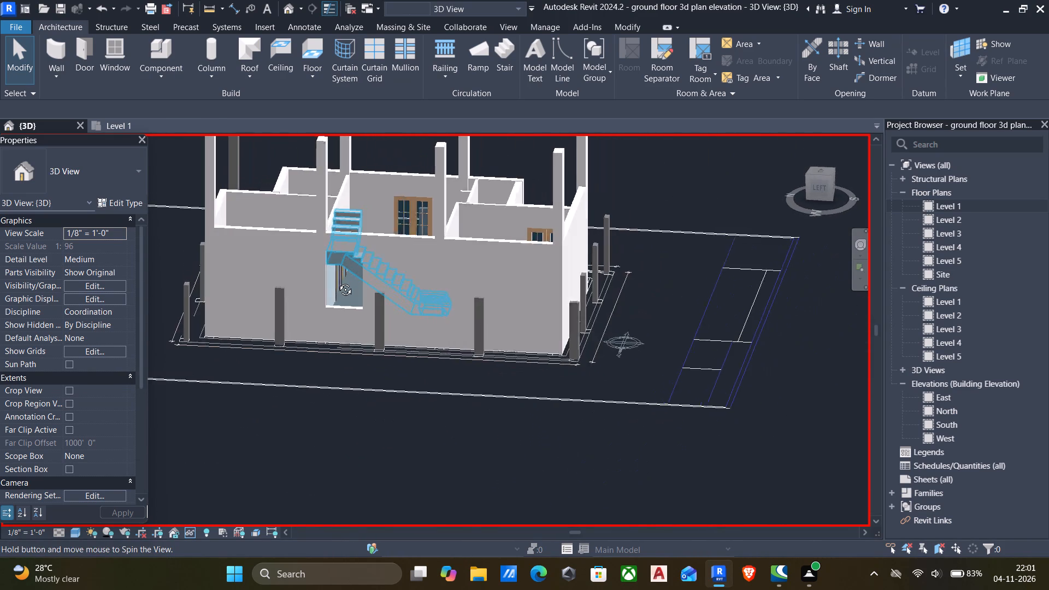
middle_click_drag(337, 281, 358, 246, "shift")
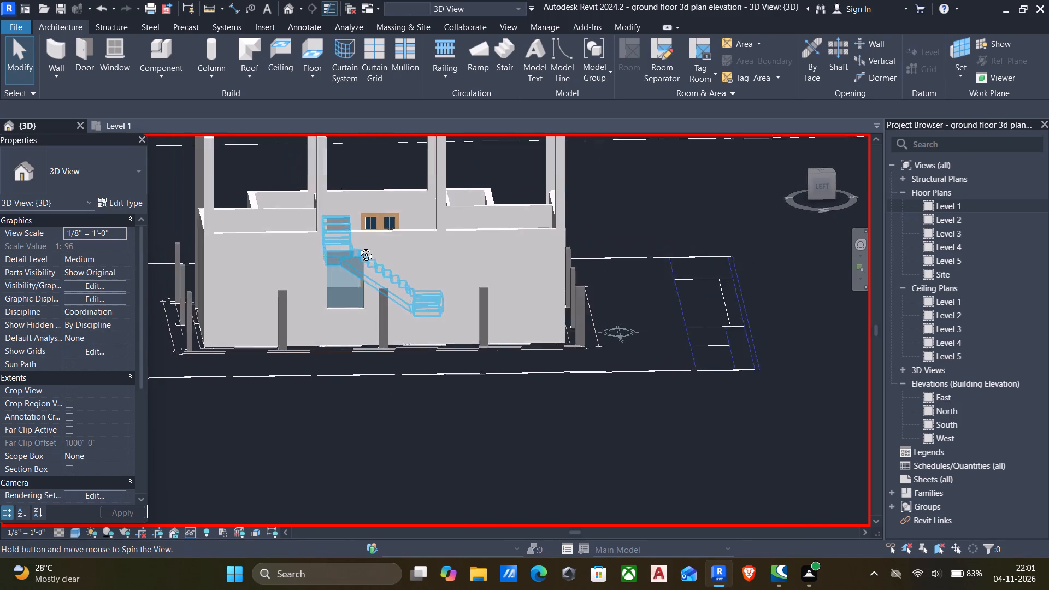
middle_click_drag(358, 246, 349, 246, "shift")
scroll(345, 246, "up", 5)
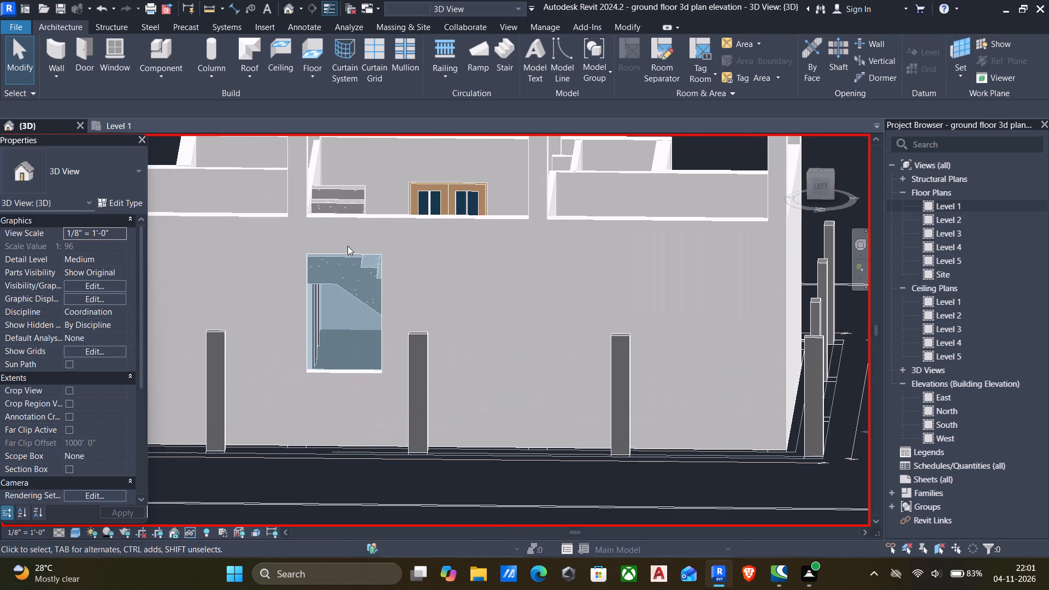
left_click(345, 253)
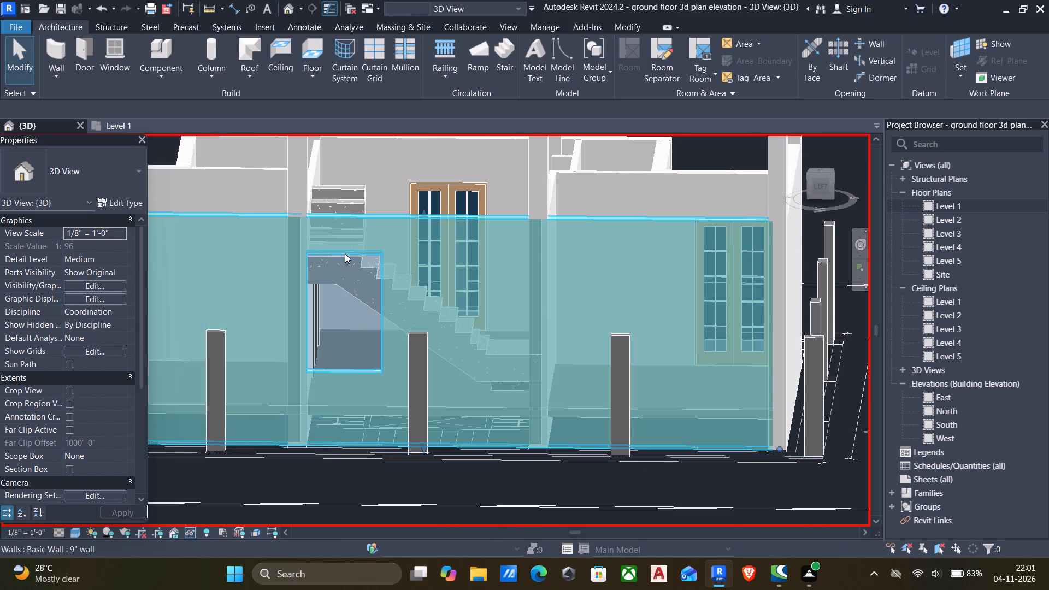
scroll(345, 253, "down", 4)
left_click(342, 266)
left_click(344, 287)
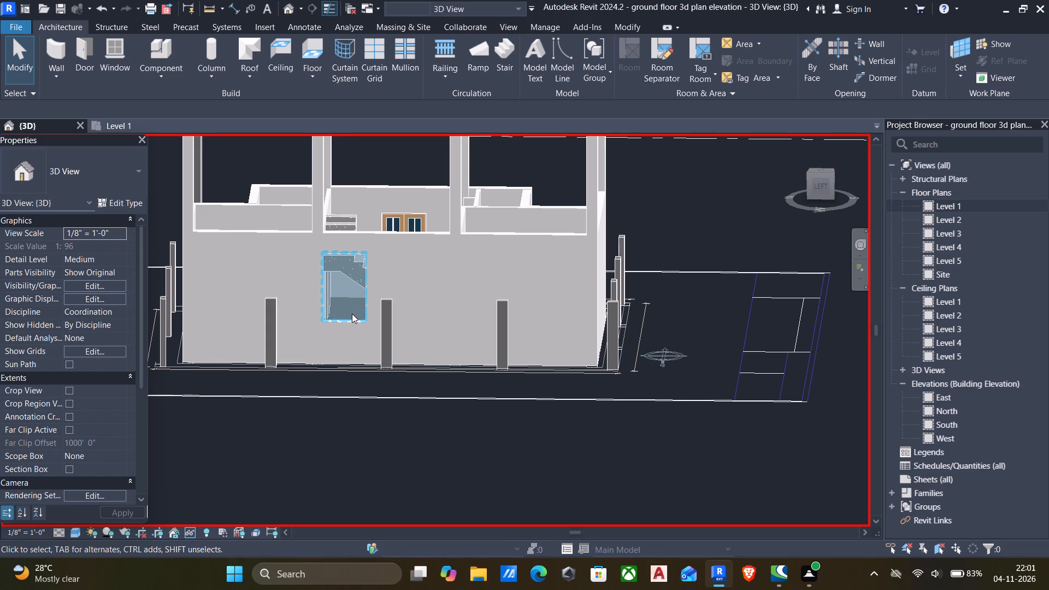
scroll(352, 314, "up", 3)
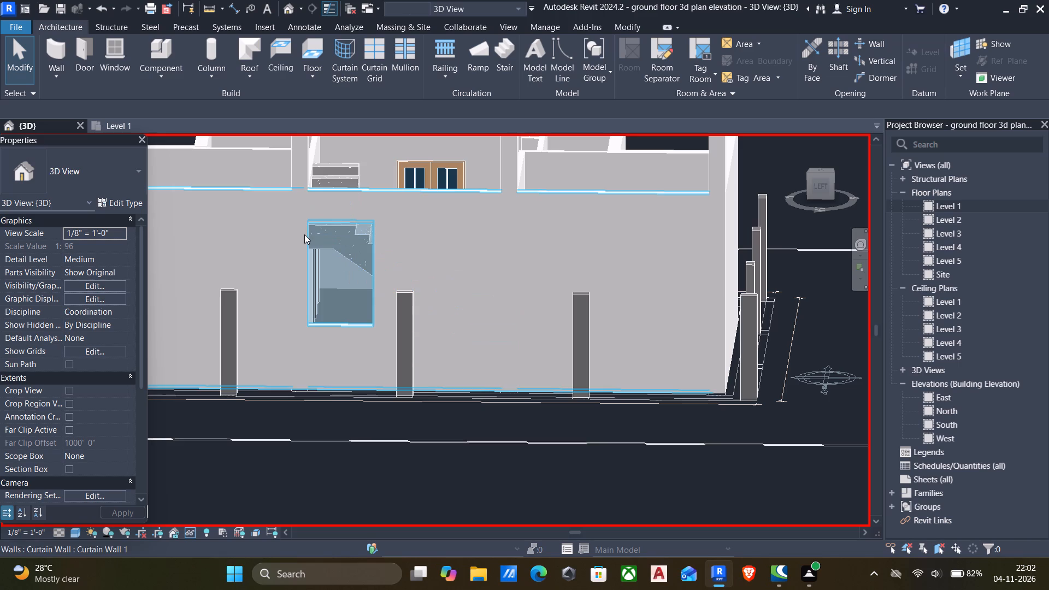
scroll(367, 257, "down", 6)
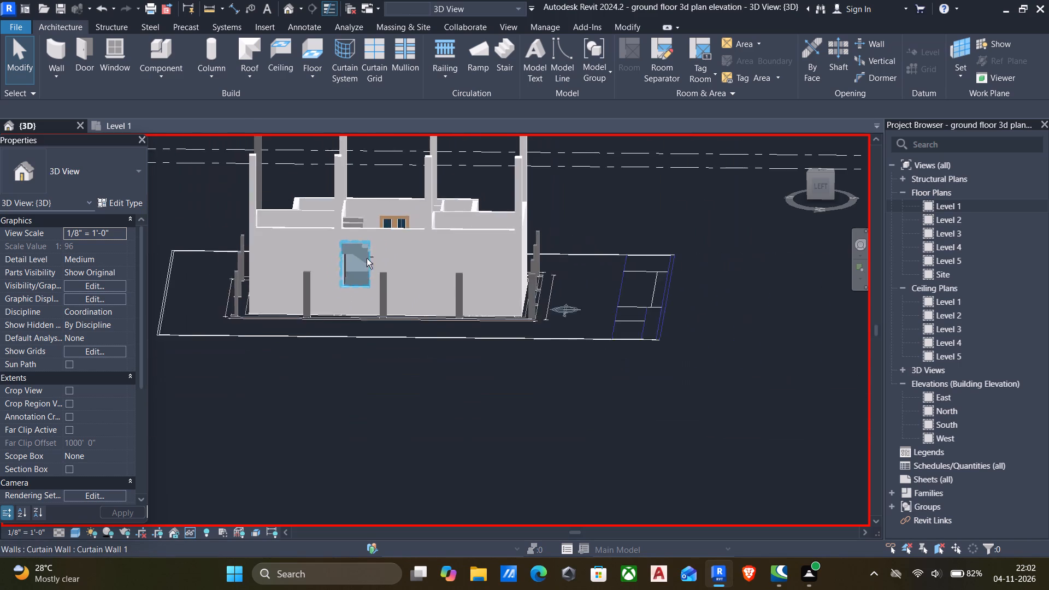
middle_click_drag(367, 258, 237, 420, "shift")
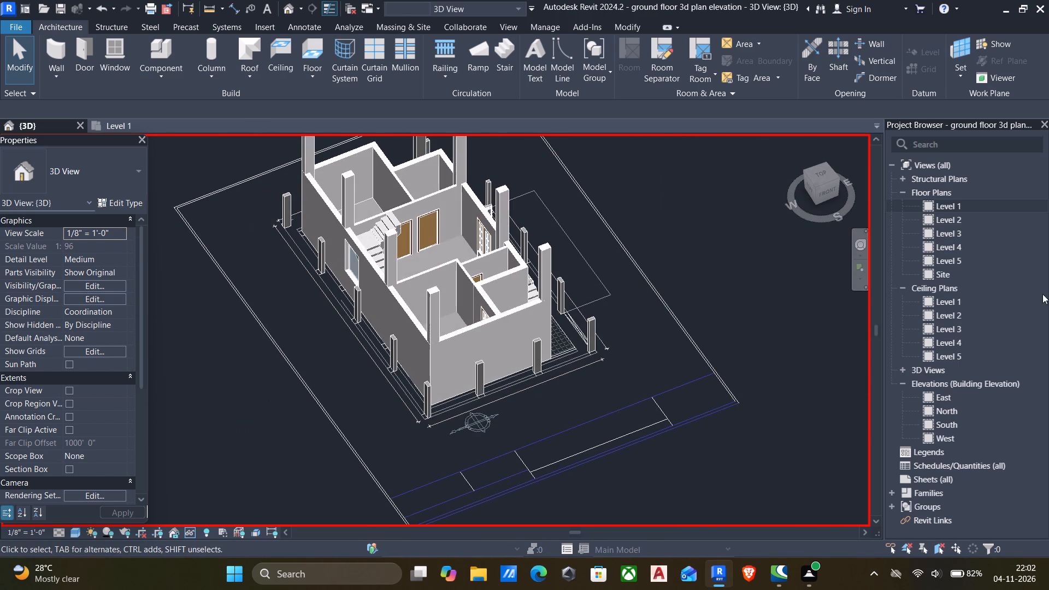
Examine the window positions along the staircase and G.BED outer wall in the Level 2 floor plan and the 3D view.
double_click(929, 216)
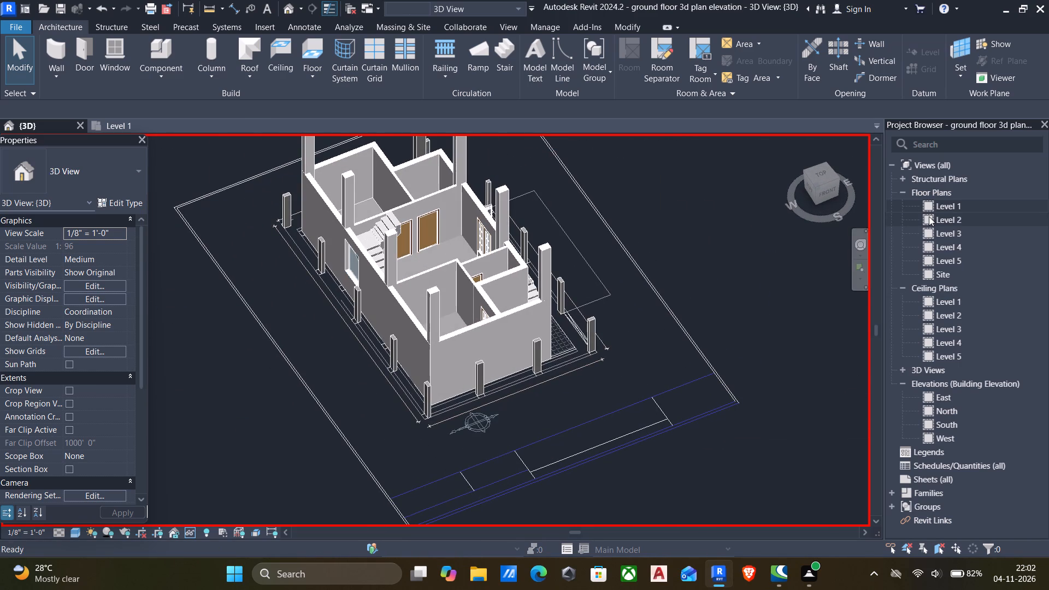
scroll(383, 280, "up", 6)
scroll(415, 328, "up", 2)
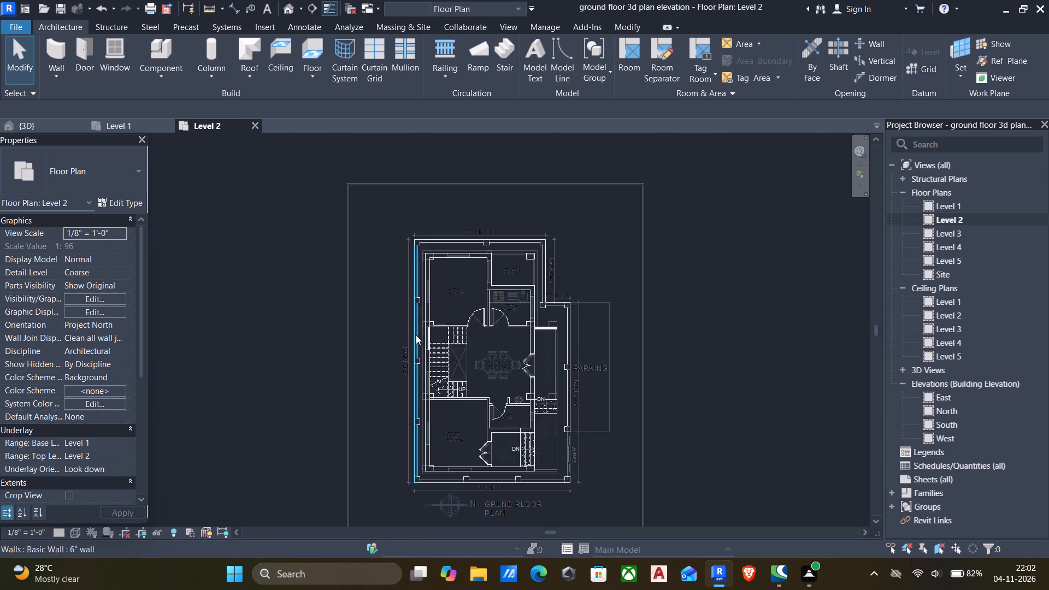
scroll(416, 335, "up", 4)
scroll(443, 441, "up", 1)
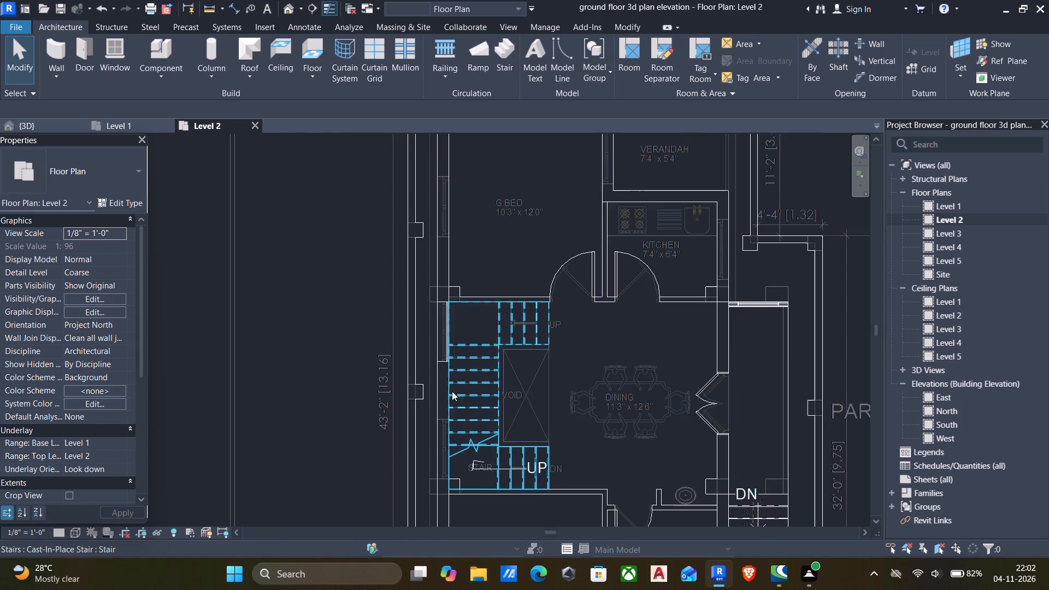
scroll(445, 349, "up", 5)
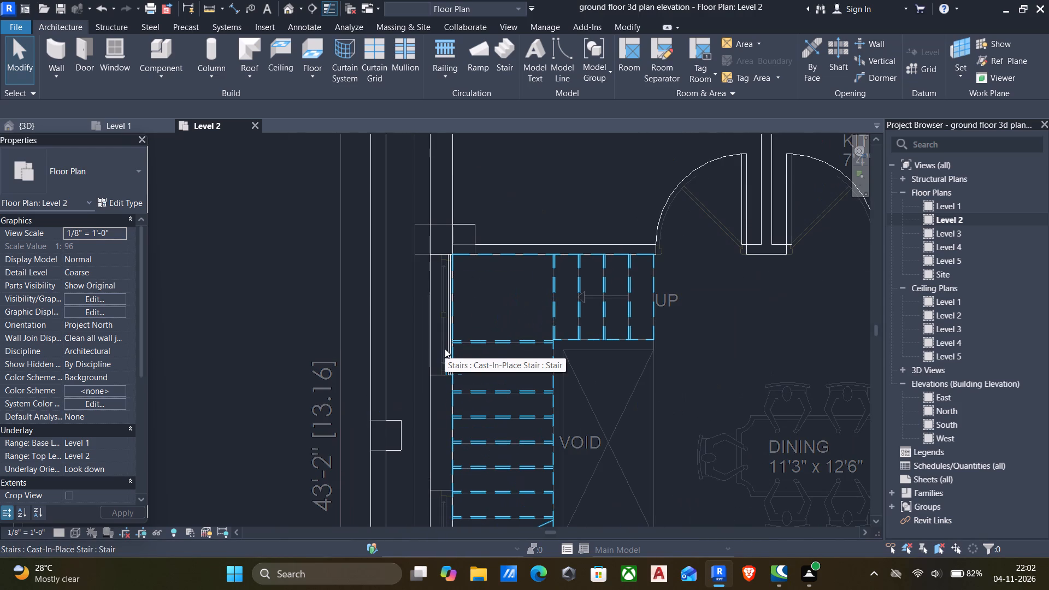
scroll(448, 374, "down", 4)
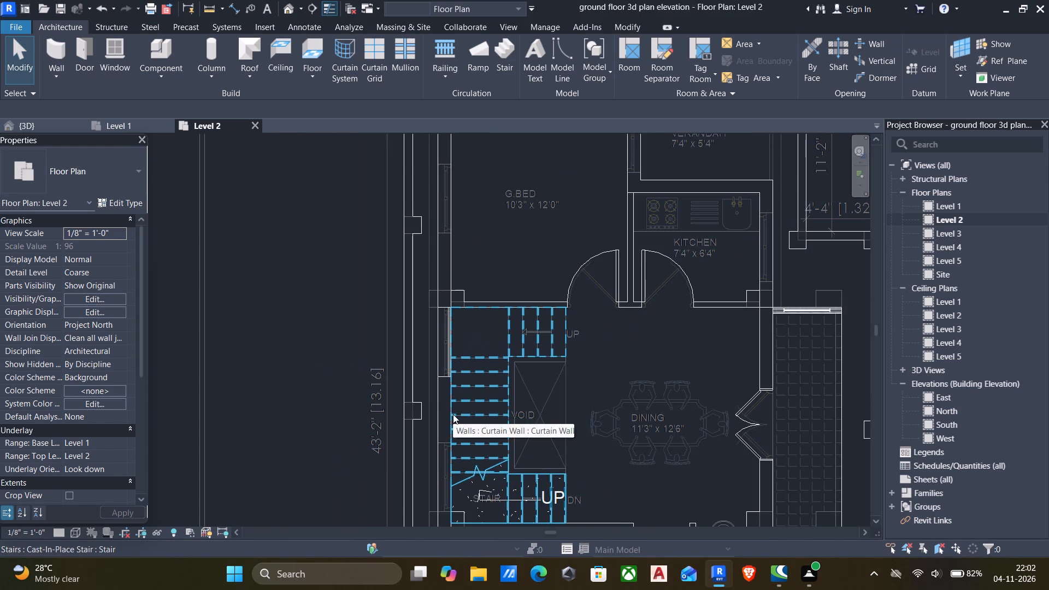
scroll(509, 378, "down", 4)
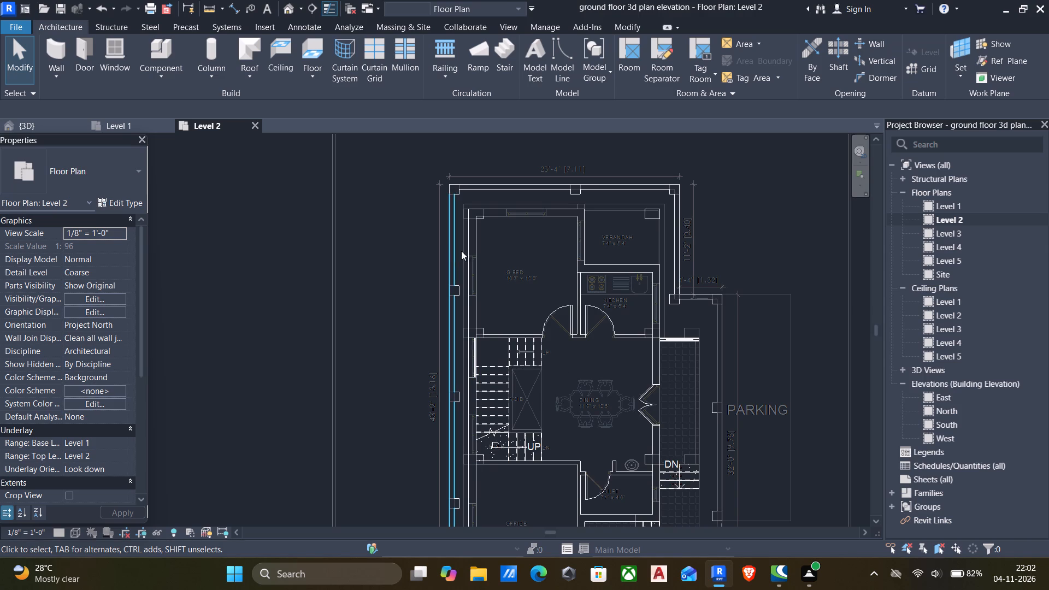
scroll(474, 264, "up", 3)
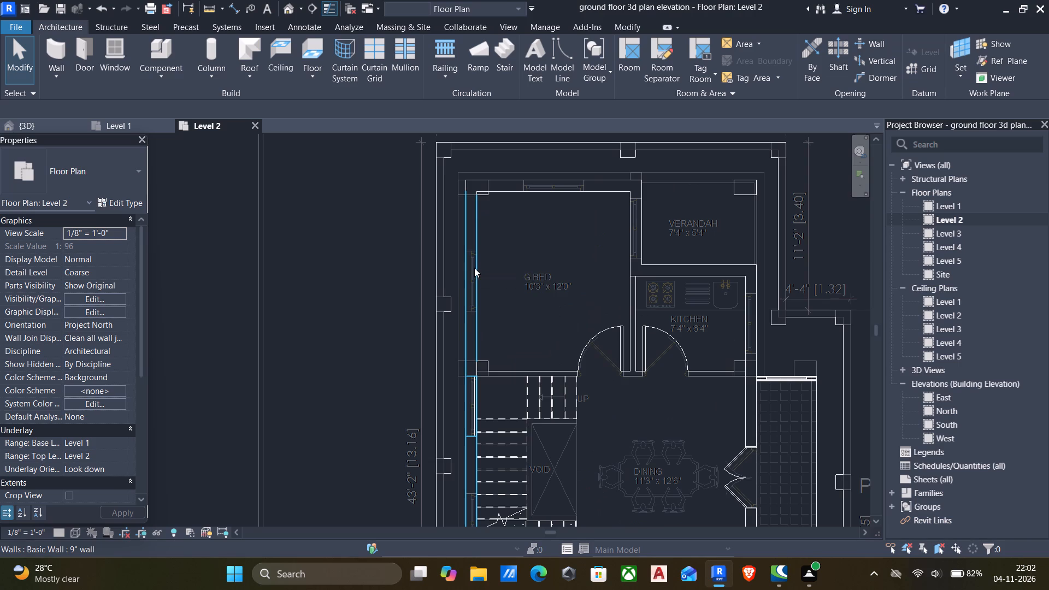
left_click(288, 3)
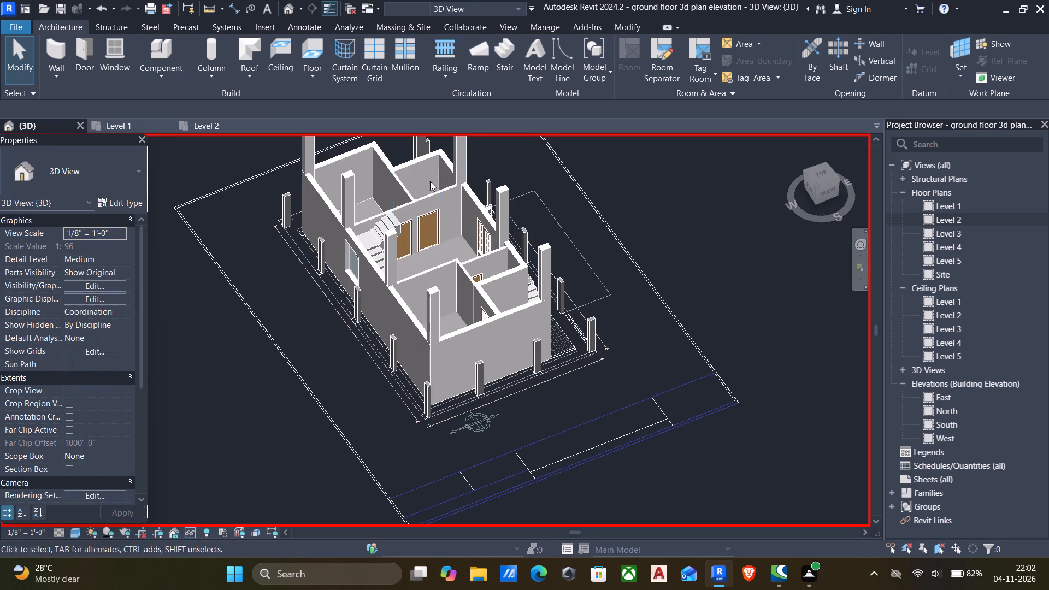
scroll(345, 259, "down", 3)
middle_click_drag(361, 264, 420, 259, "shift")
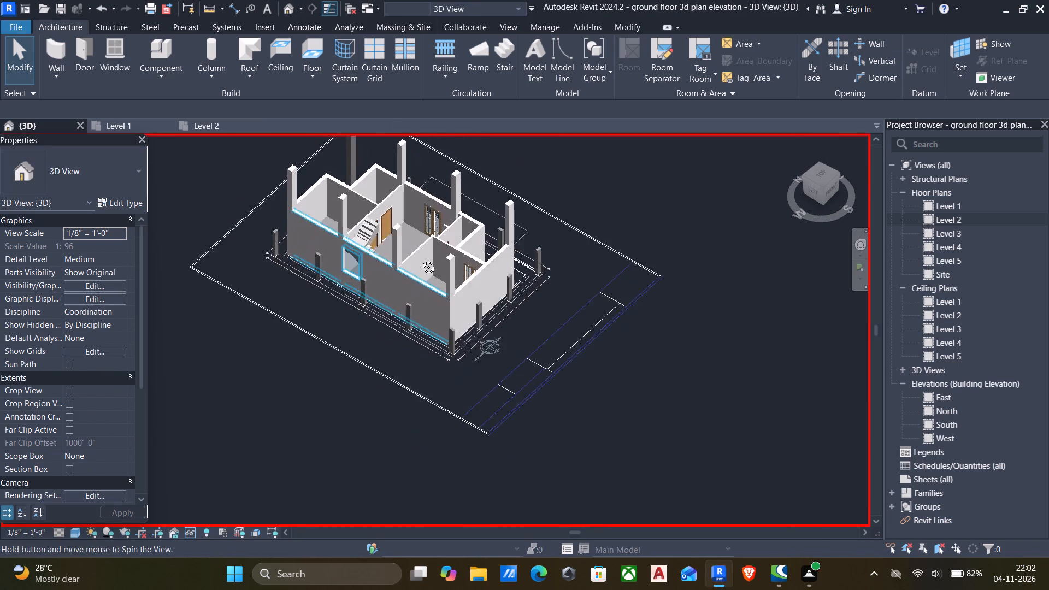
middle_click_drag(420, 259, 443, 258, "shift")
scroll(378, 259, "up", 7)
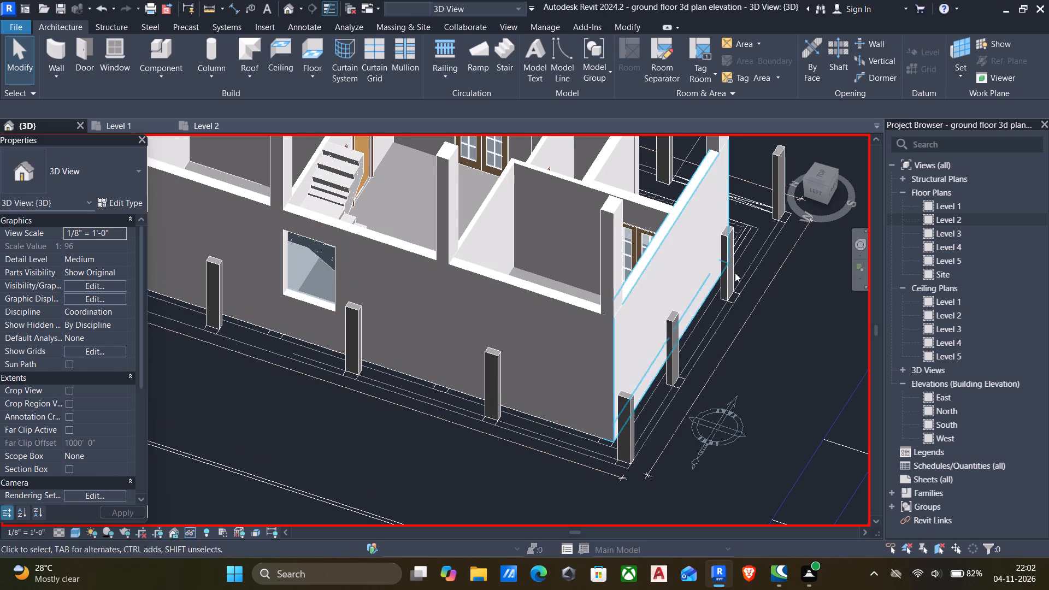
In the Level 2 floor plan, draw a 4' long Curtain Wall 1 along the imported window in G.BED's outer wall.
double_click(932, 215)
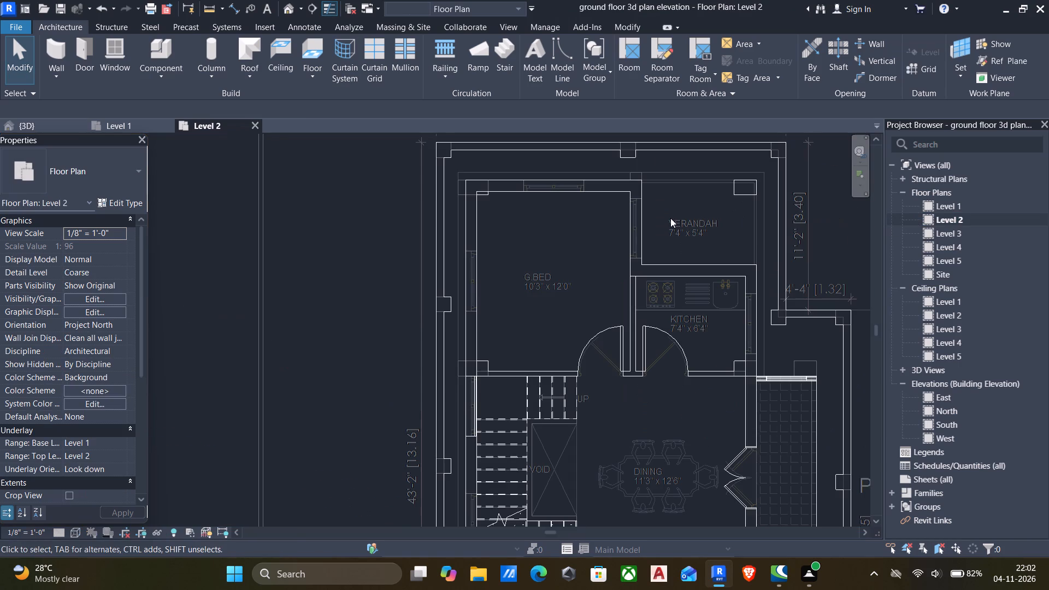
type("wa")
scroll(468, 253, "up", 6)
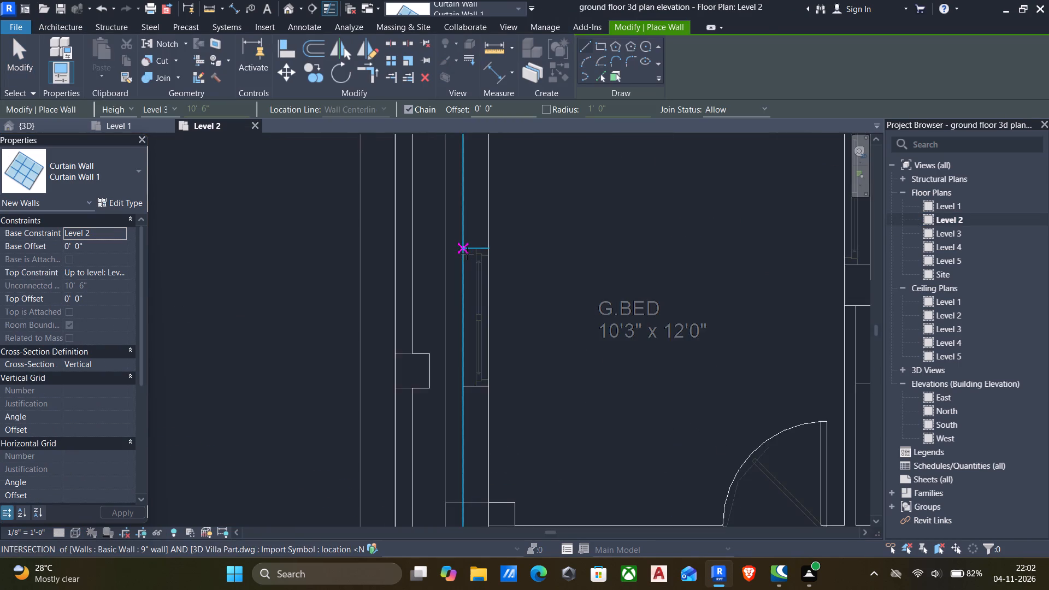
scroll(468, 253, "up", 6)
left_click(490, 244)
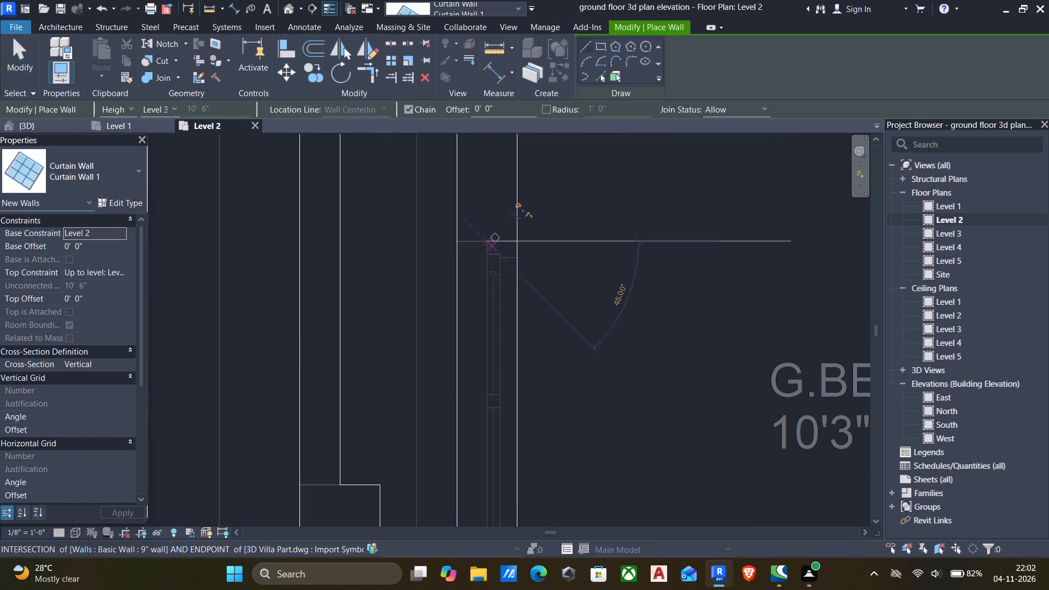
scroll(471, 369, "down", 4)
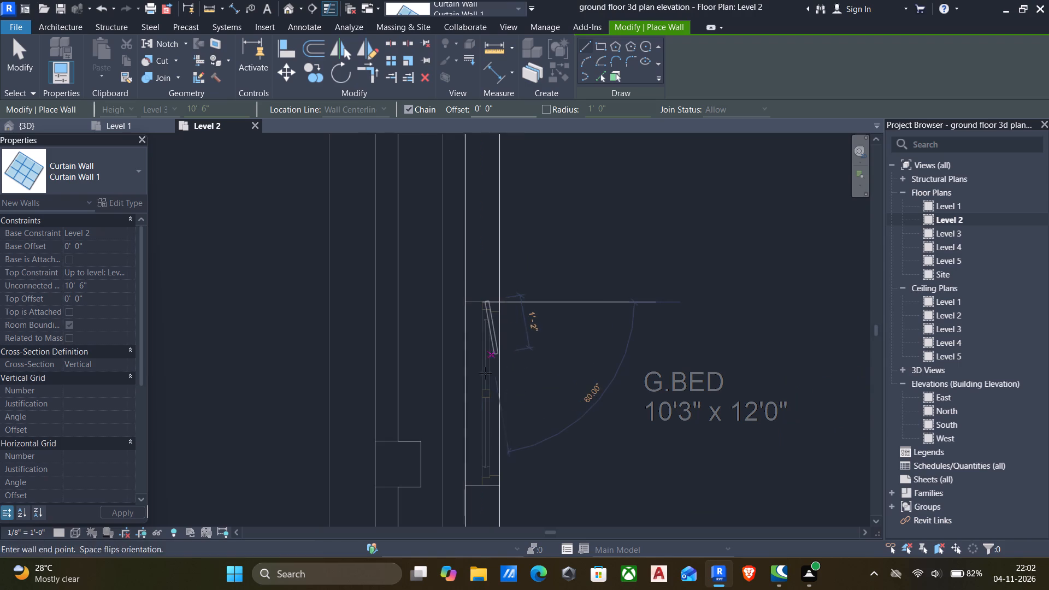
left_click(481, 484)
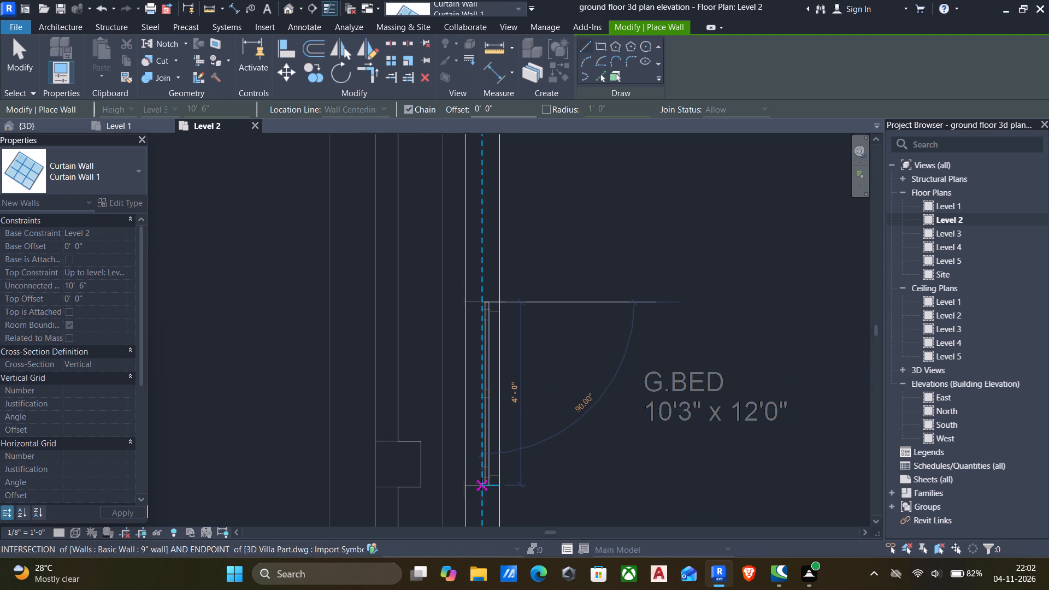
key("Escape")
key("Escape")
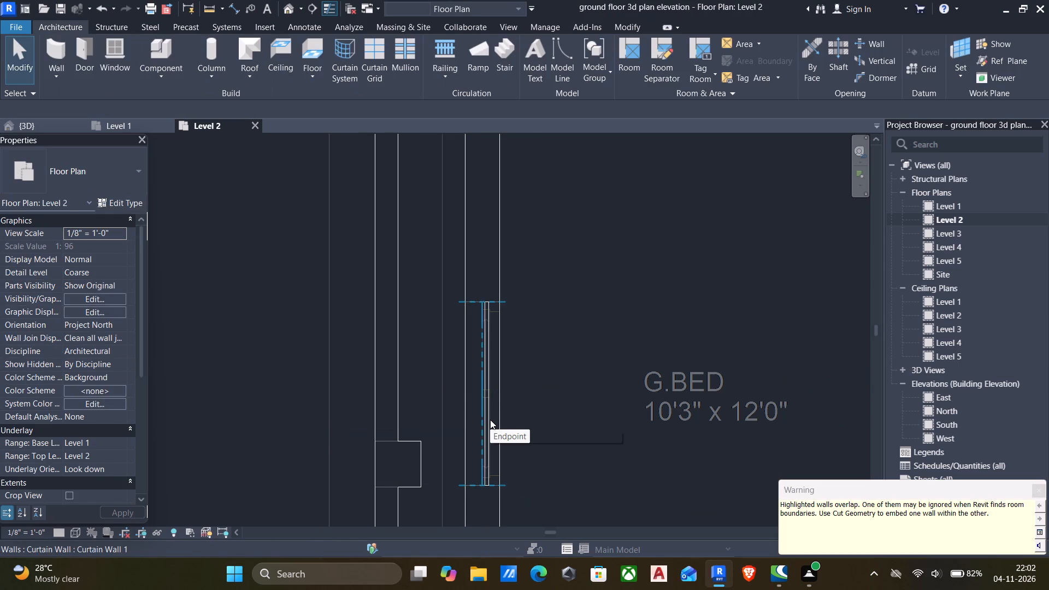
Cut the 9" outer wall with the G.BED curtain wall using Cut Geometry to embed it.
type("li")
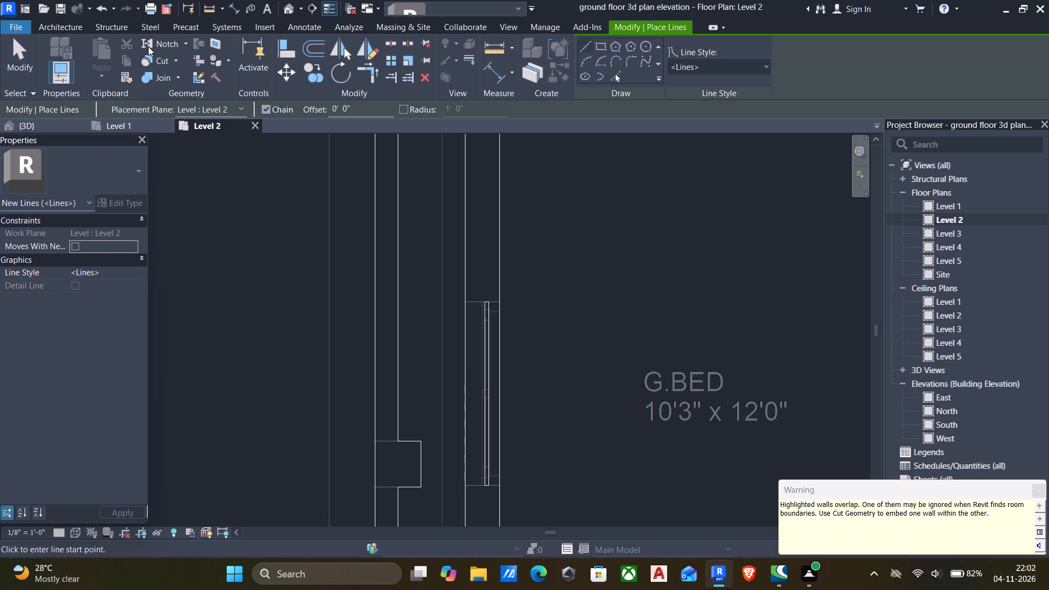
left_click(152, 60)
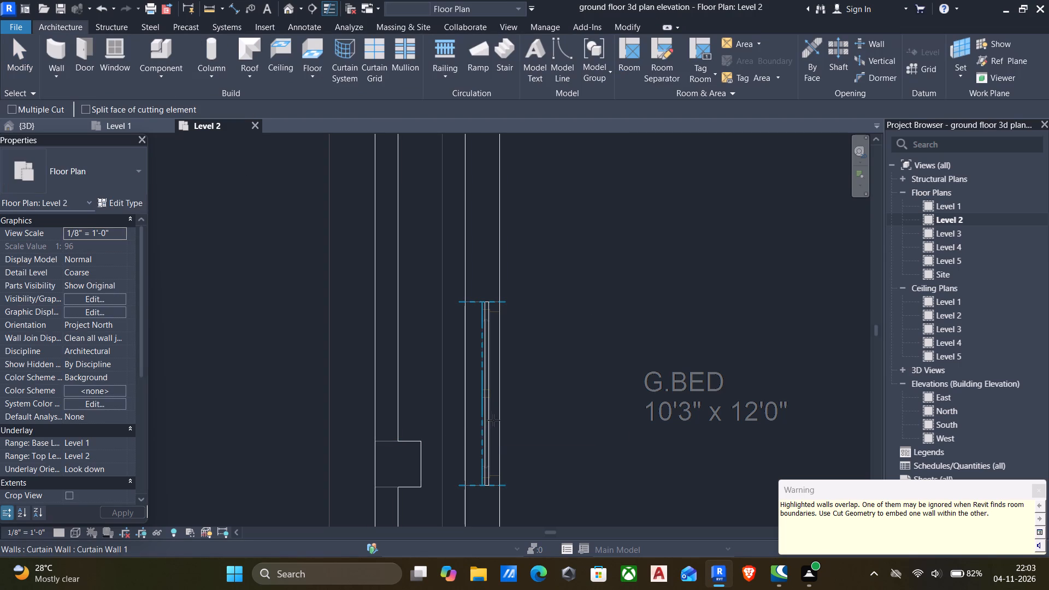
left_click(498, 418)
left_click(485, 410)
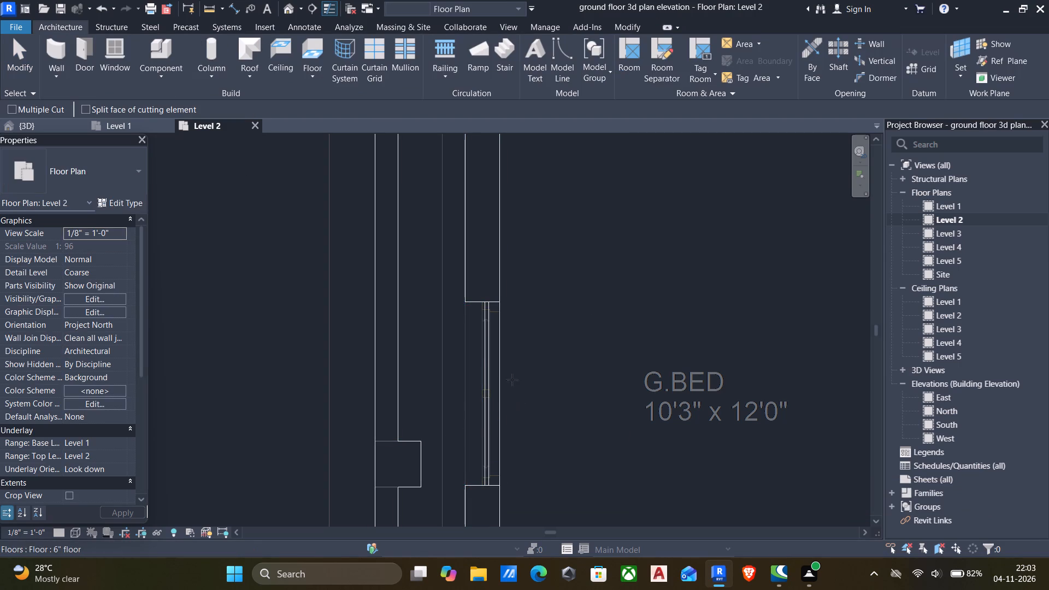
key("Escape")
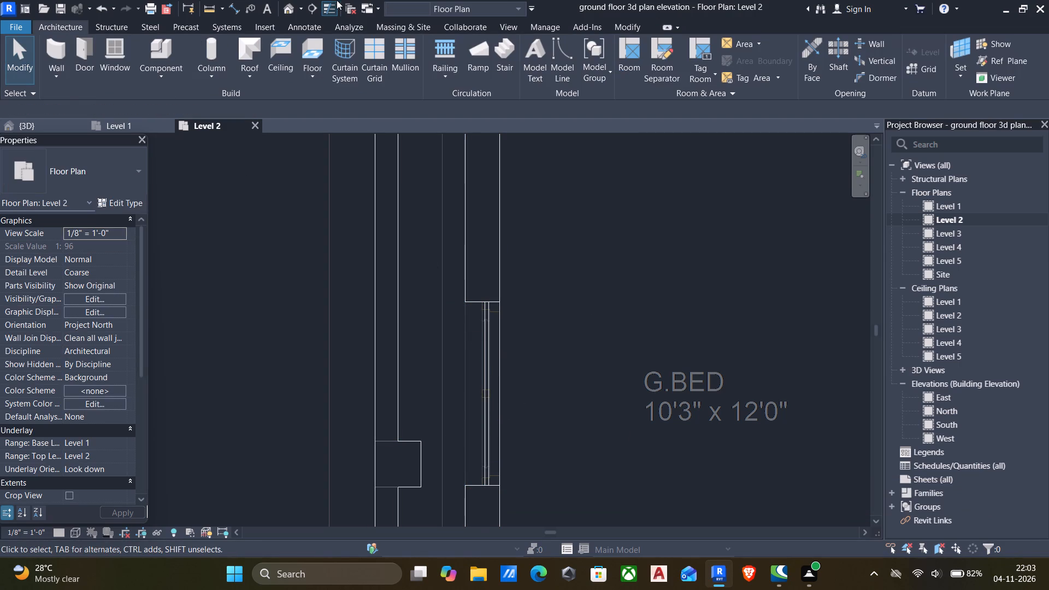
In the 3D view, set the G.BED curtain wall's base offset to 3' and its top offset to -2'.
left_click(291, 8)
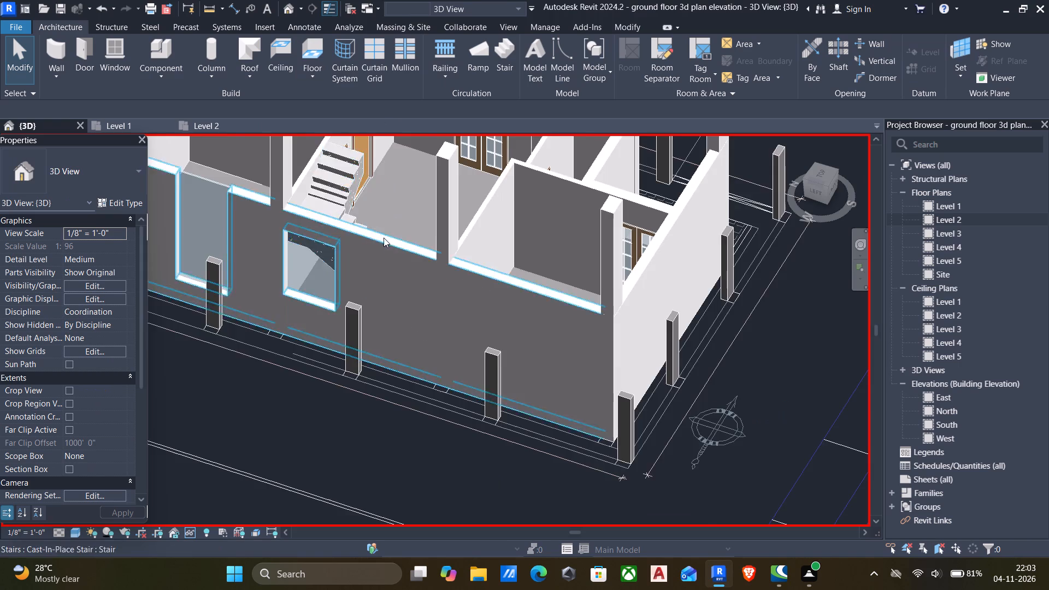
scroll(385, 241, "down", 7)
scroll(363, 234, "up", 6)
middle_click_drag(340, 239, 439, 263)
left_click(368, 311)
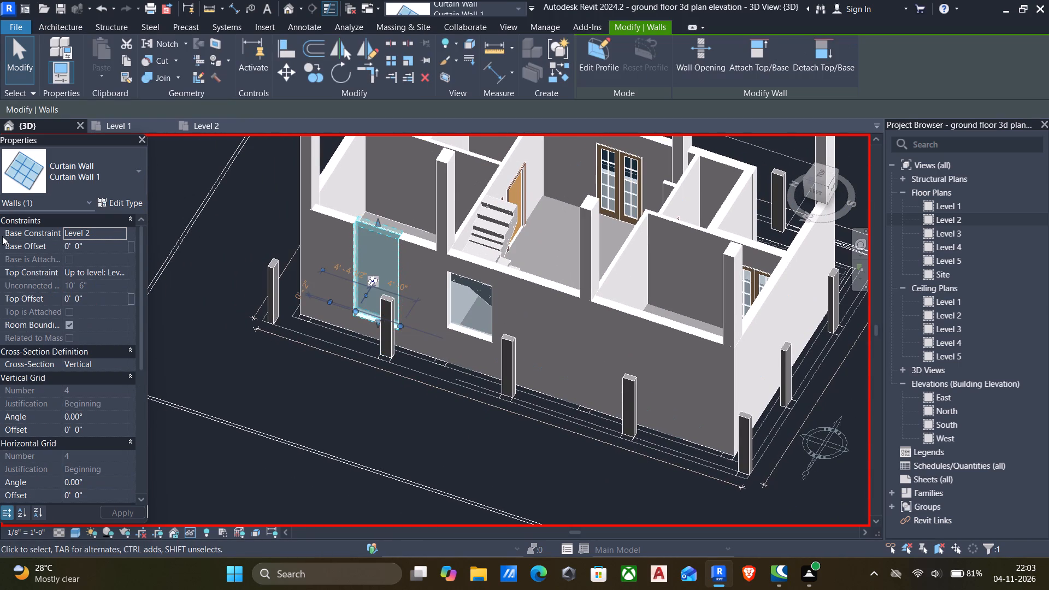
left_click(102, 245)
type("3'")
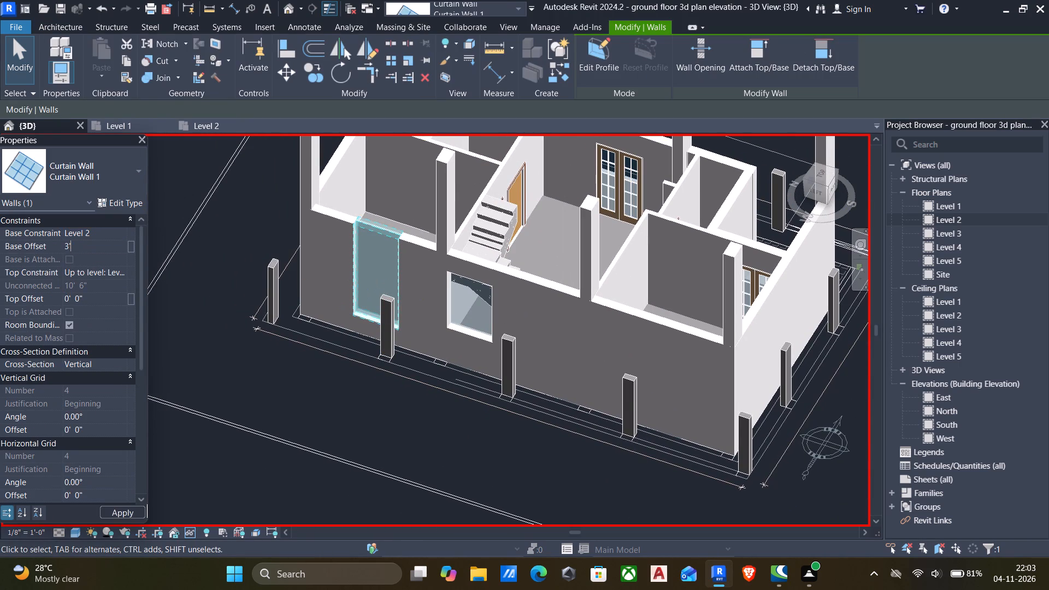
left_click(102, 297)
type("-2")
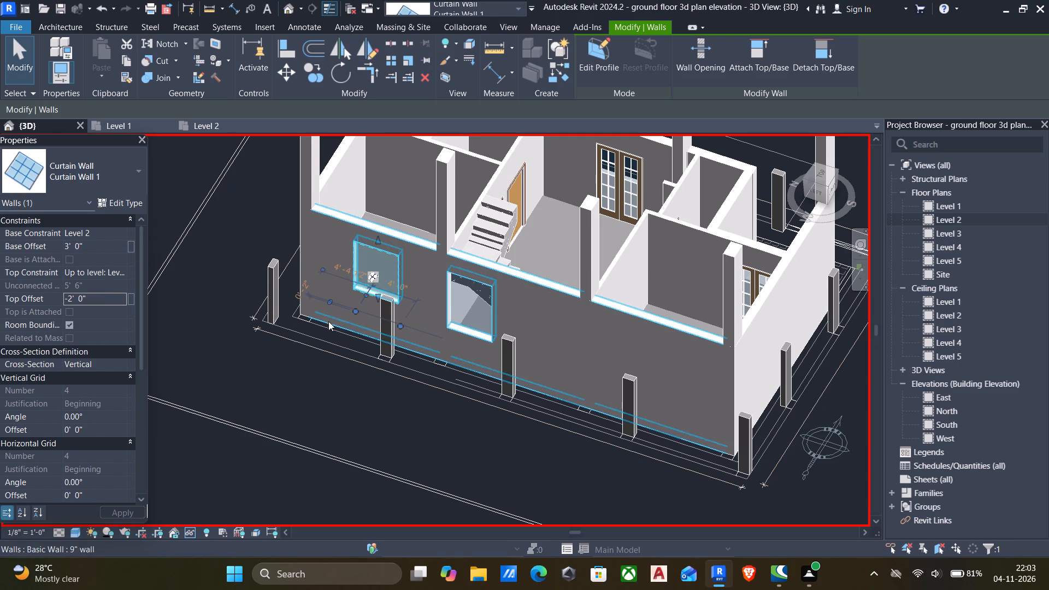
key("Escape")
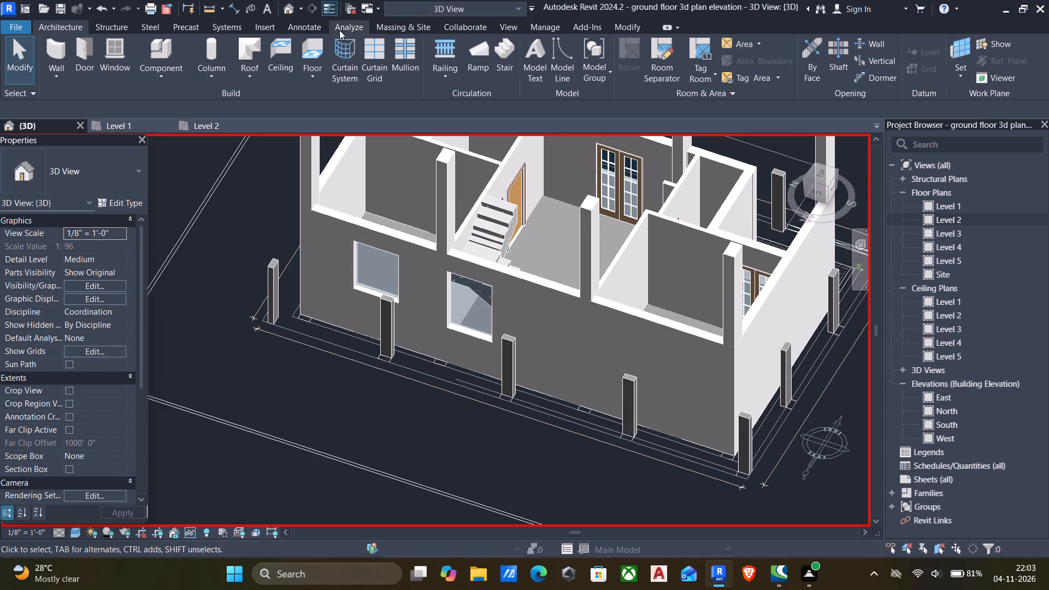
Add curtain grid lines to the G.BED curtain wall: one vertical at the panel midpoint and one horizontal at the upper one-third.
left_click(77, 24)
left_click(373, 51)
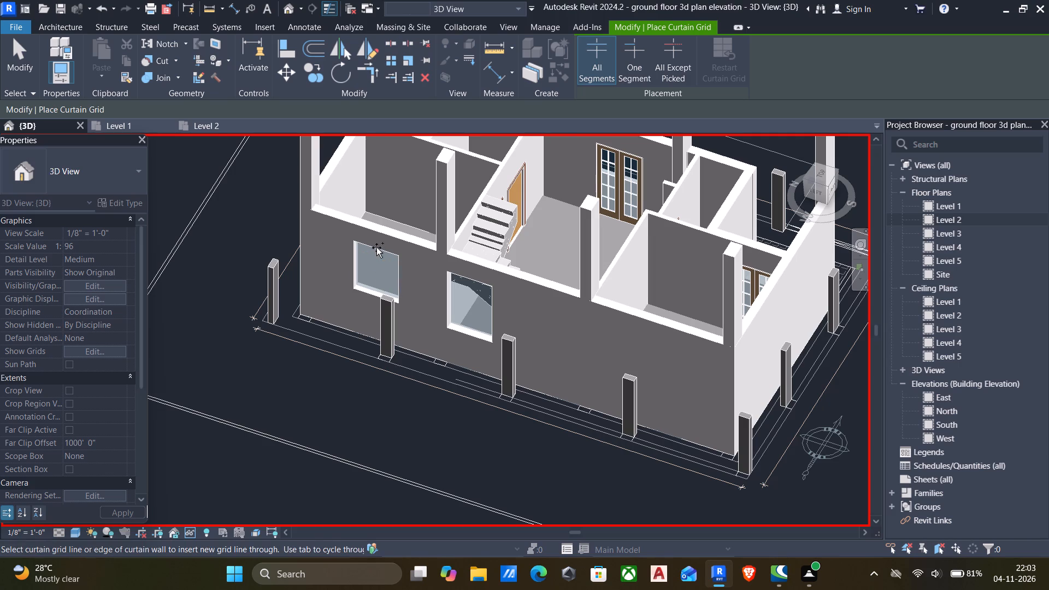
scroll(376, 247, "up", 2)
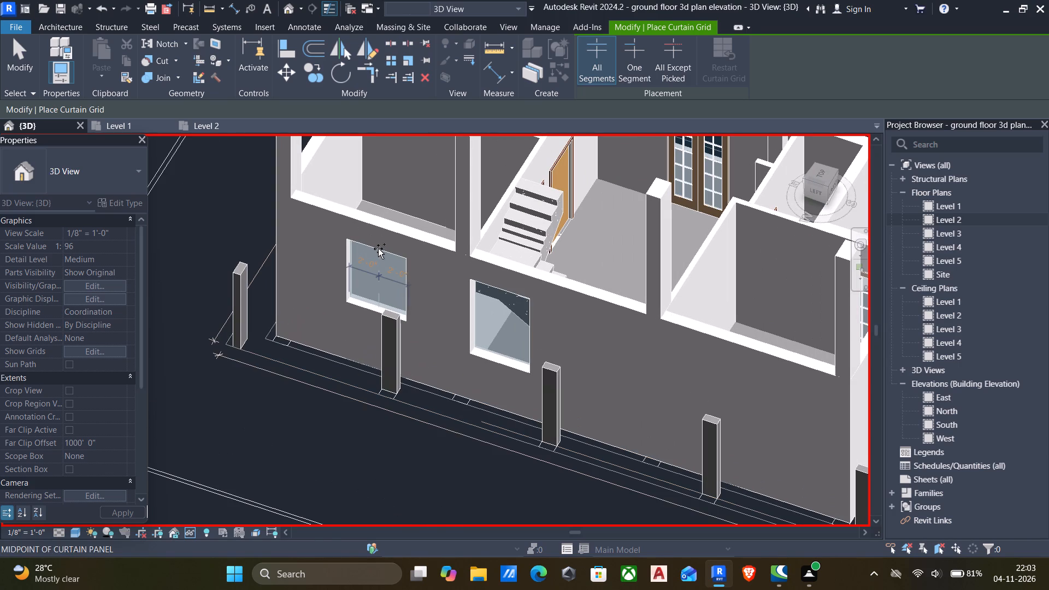
left_click(378, 250)
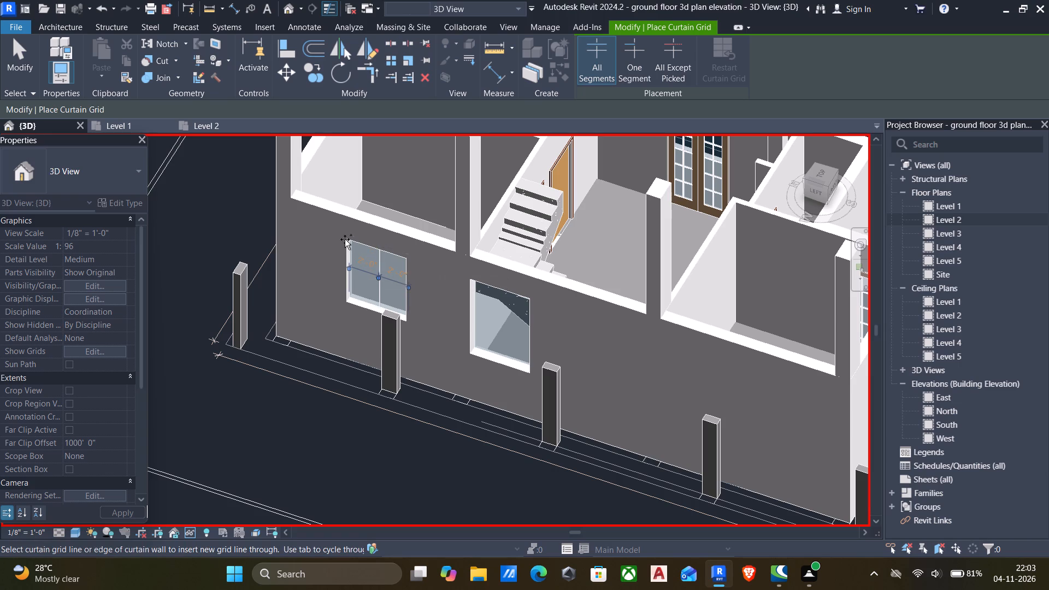
scroll(356, 259, "up", 4)
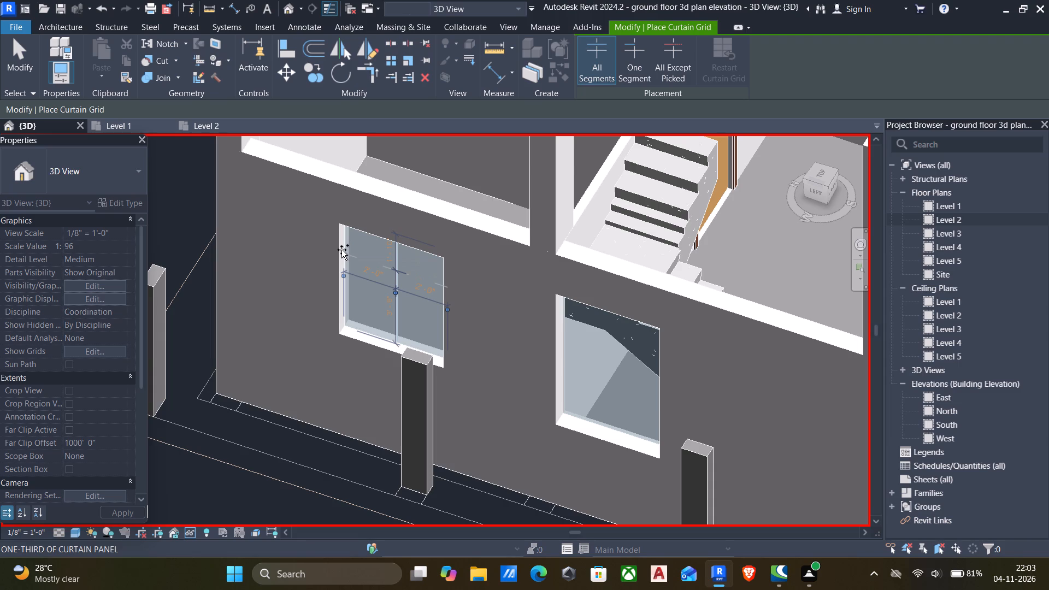
left_click(341, 250)
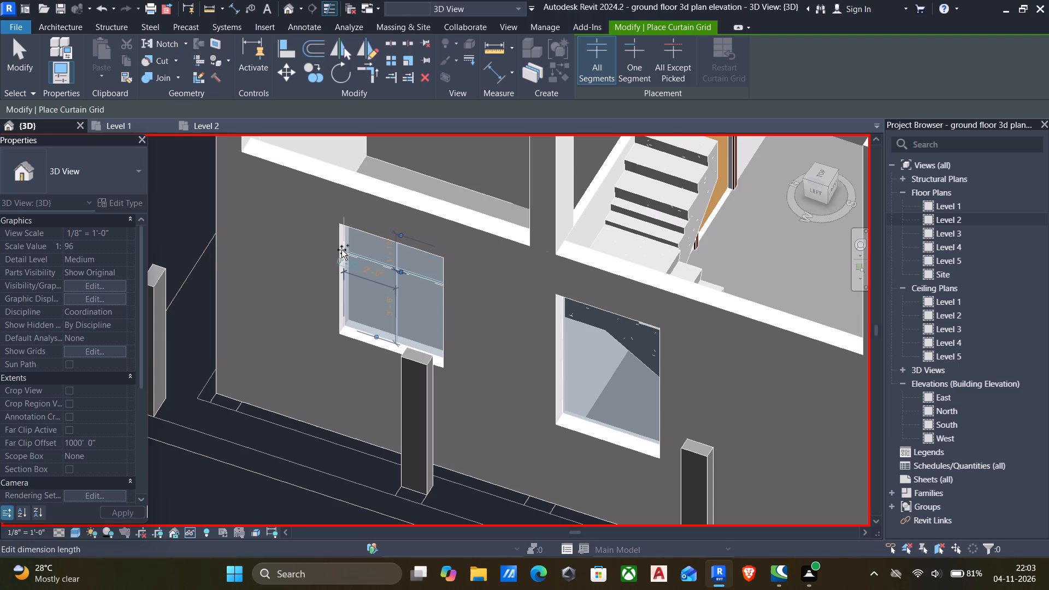
key("Escape")
scroll(380, 267, "up", 5)
key("Escape")
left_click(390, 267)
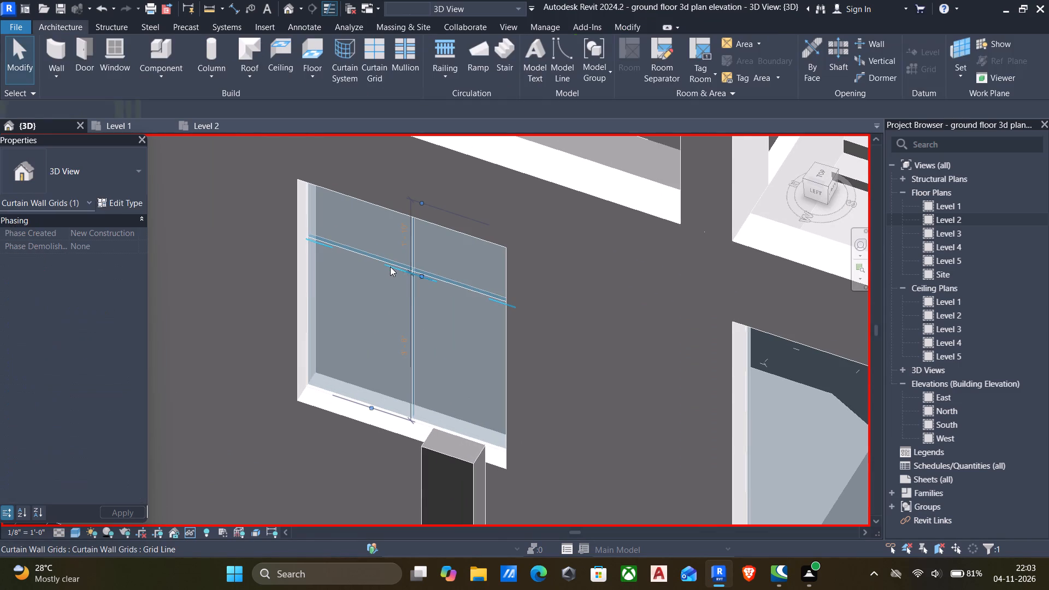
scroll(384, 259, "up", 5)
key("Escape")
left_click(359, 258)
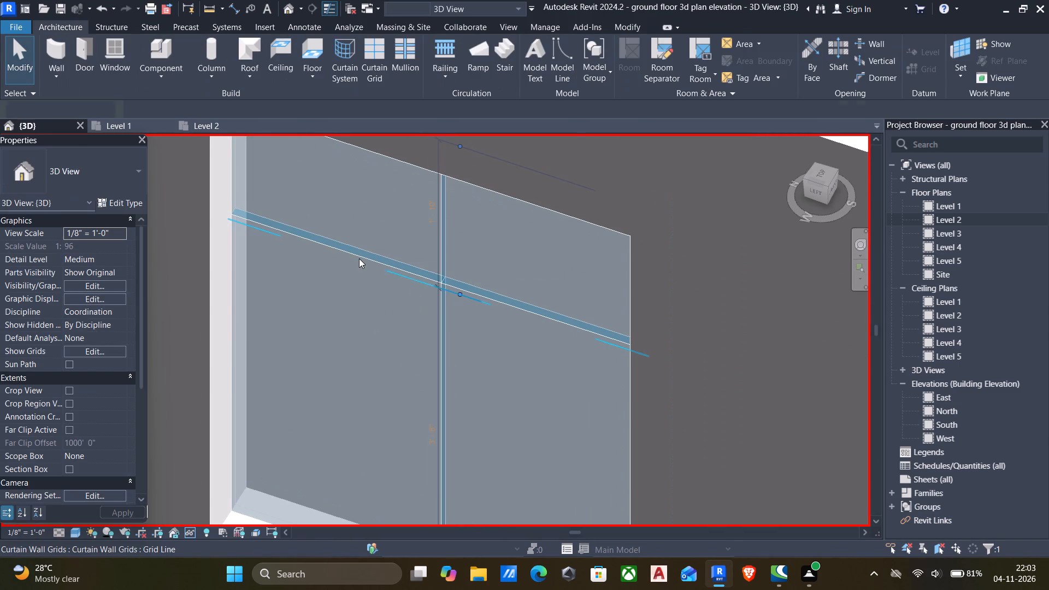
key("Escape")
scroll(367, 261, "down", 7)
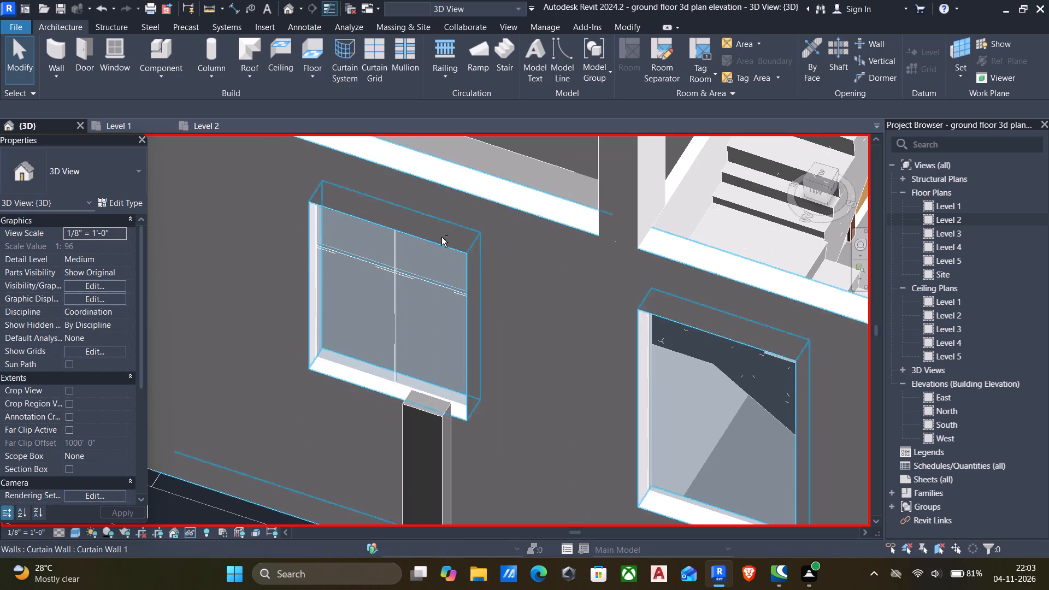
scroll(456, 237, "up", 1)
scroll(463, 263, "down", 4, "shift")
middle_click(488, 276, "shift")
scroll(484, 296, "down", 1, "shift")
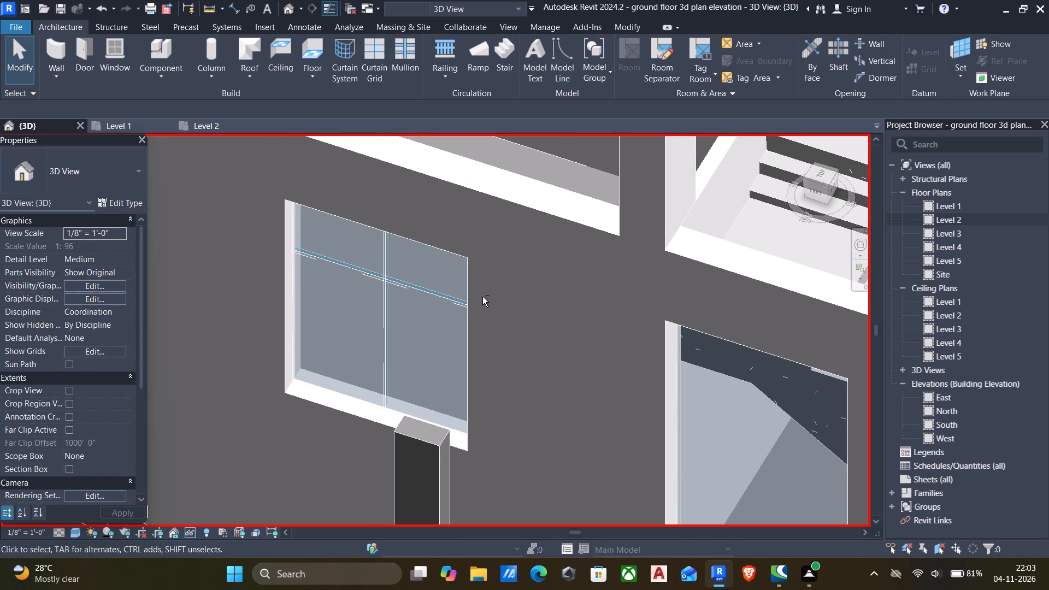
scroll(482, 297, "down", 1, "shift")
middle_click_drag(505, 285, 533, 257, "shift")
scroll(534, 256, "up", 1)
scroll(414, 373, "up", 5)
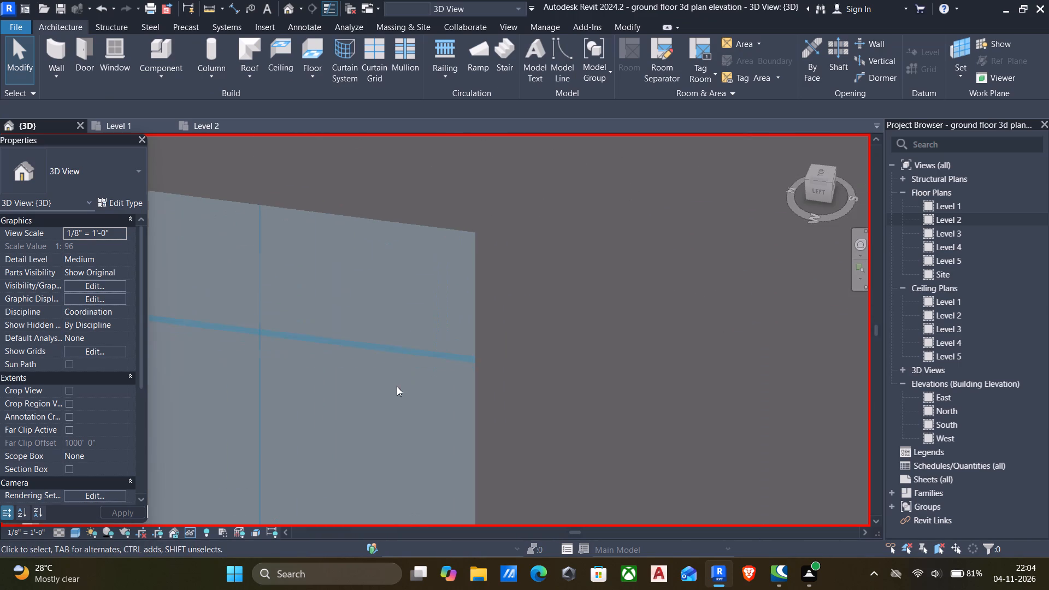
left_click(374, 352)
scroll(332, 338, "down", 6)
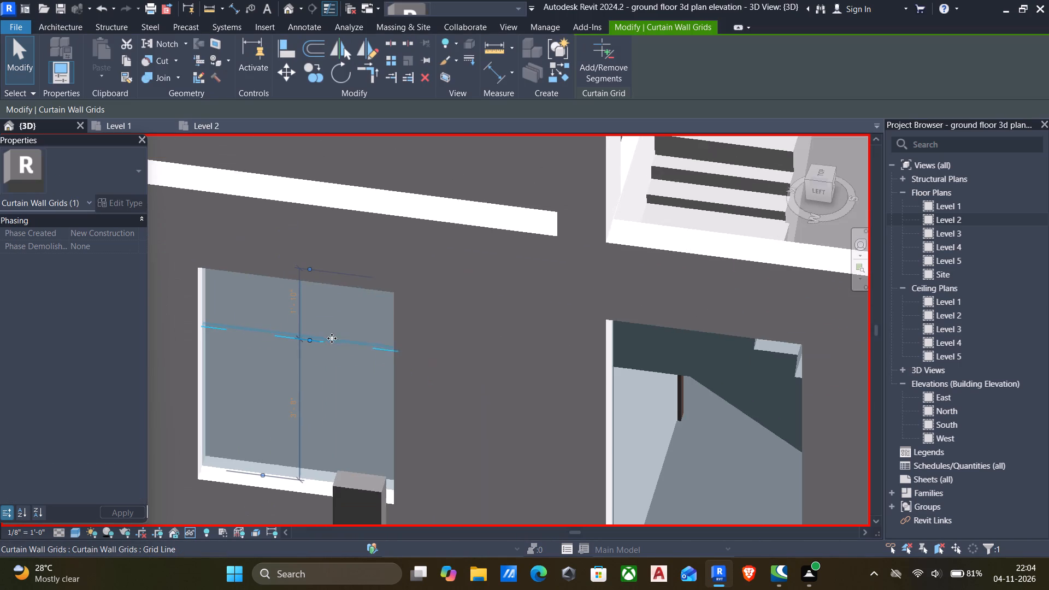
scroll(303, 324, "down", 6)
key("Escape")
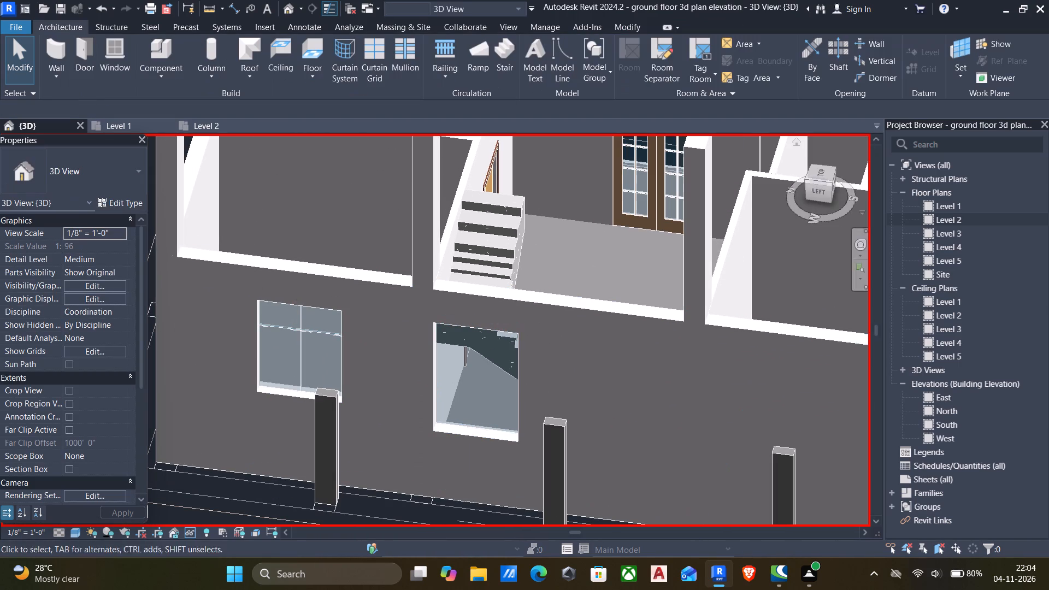
In the Left view, set the horizontal grid line 1'6" below the top of the G.BED curtain wall.
left_click(812, 191)
scroll(547, 269, "up", 2)
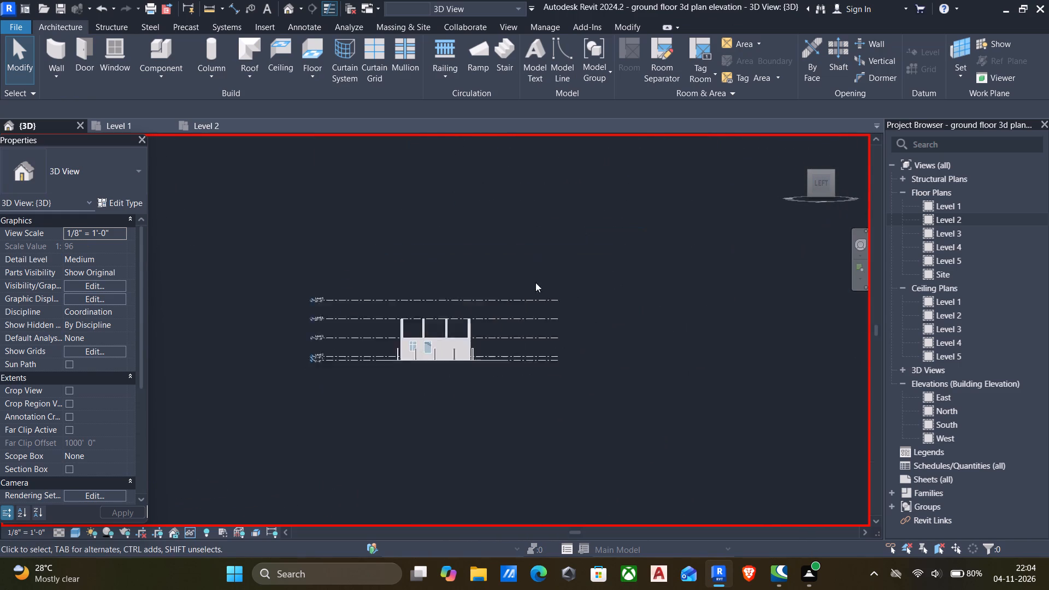
scroll(535, 282, "up", 3)
scroll(302, 451, "up", 6)
scroll(304, 402, "up", 12)
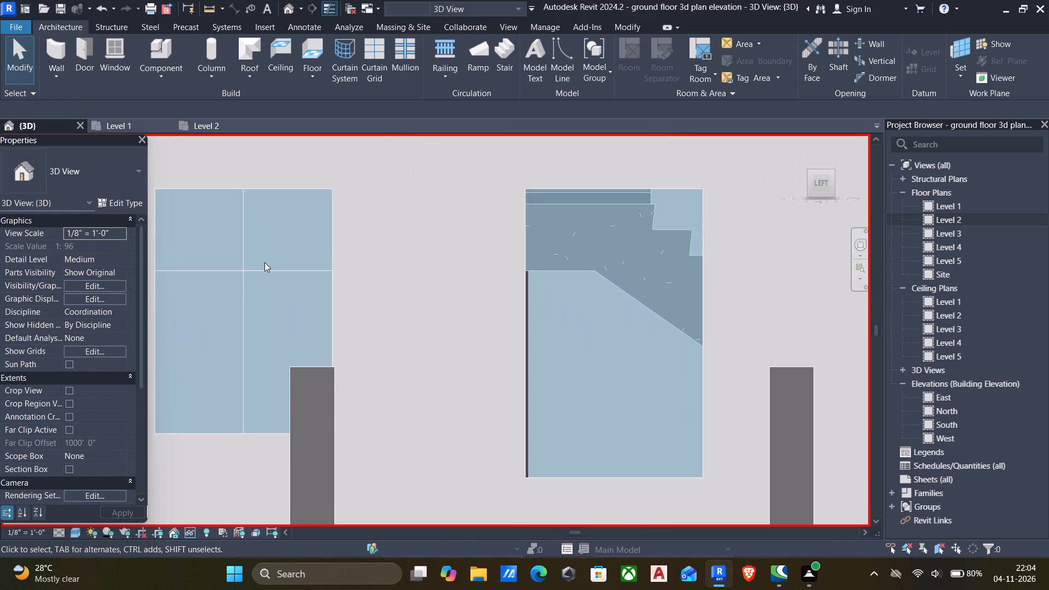
left_click(262, 267)
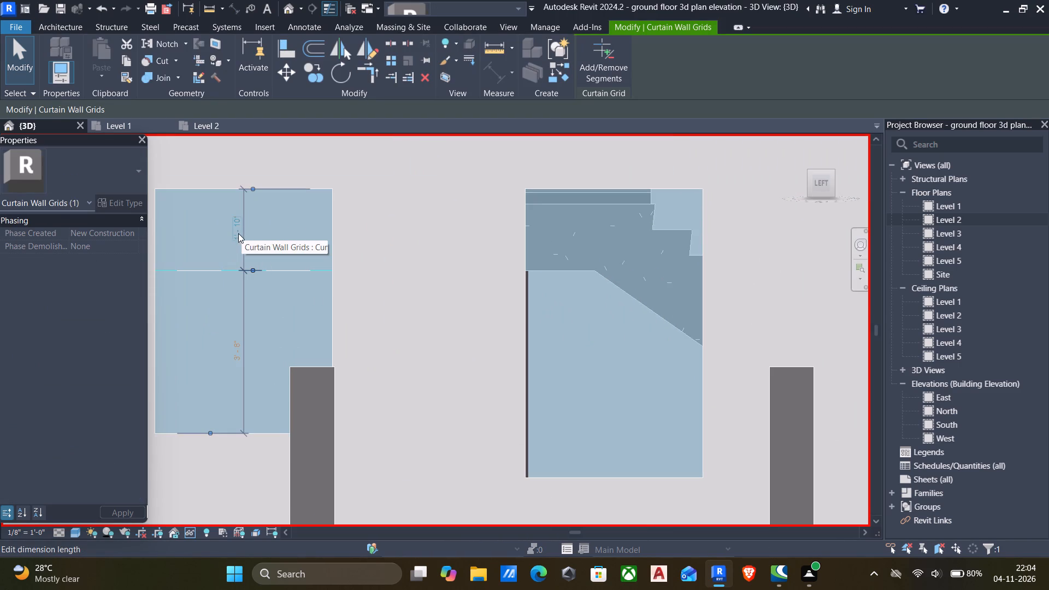
left_click(238, 234)
type("1'6")
key("shift+quotedbl")
key("Return")
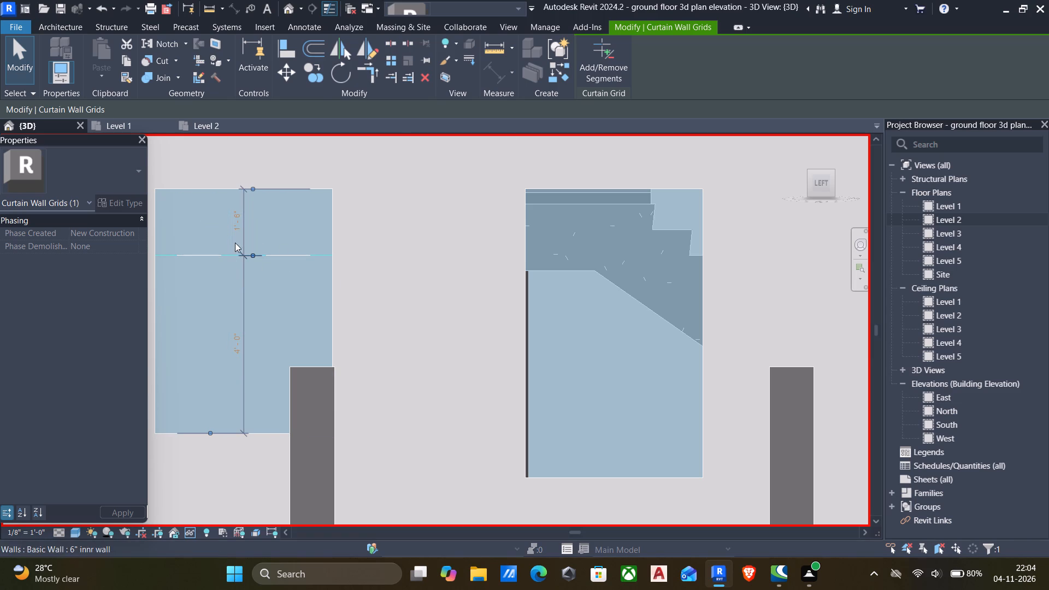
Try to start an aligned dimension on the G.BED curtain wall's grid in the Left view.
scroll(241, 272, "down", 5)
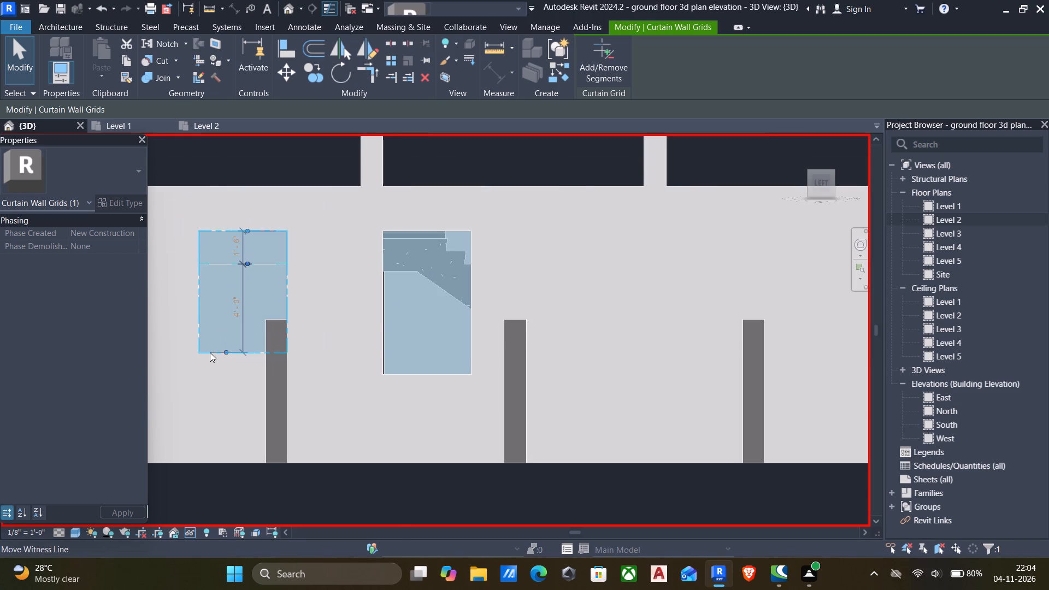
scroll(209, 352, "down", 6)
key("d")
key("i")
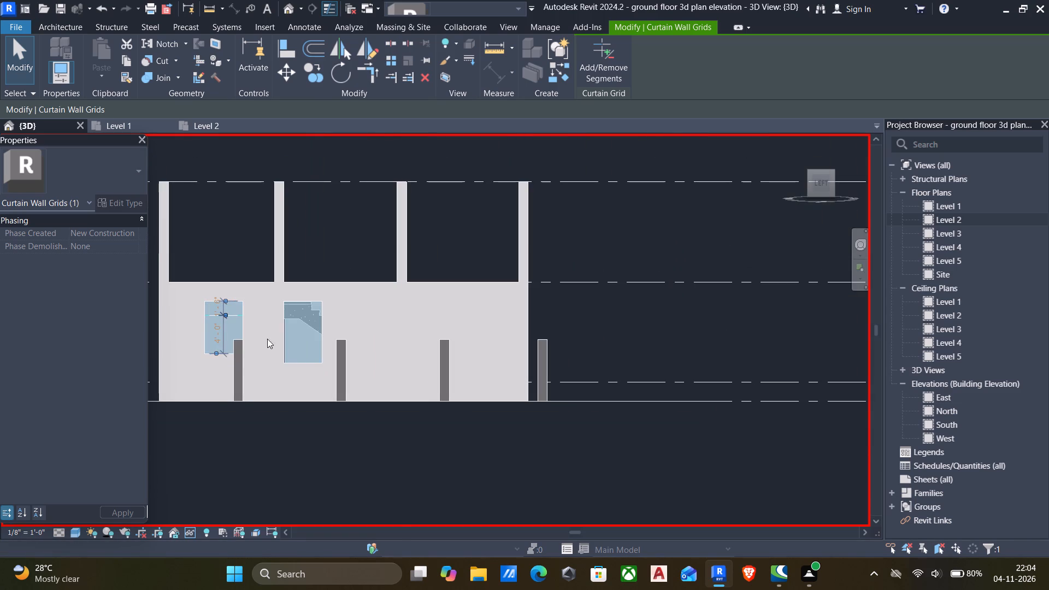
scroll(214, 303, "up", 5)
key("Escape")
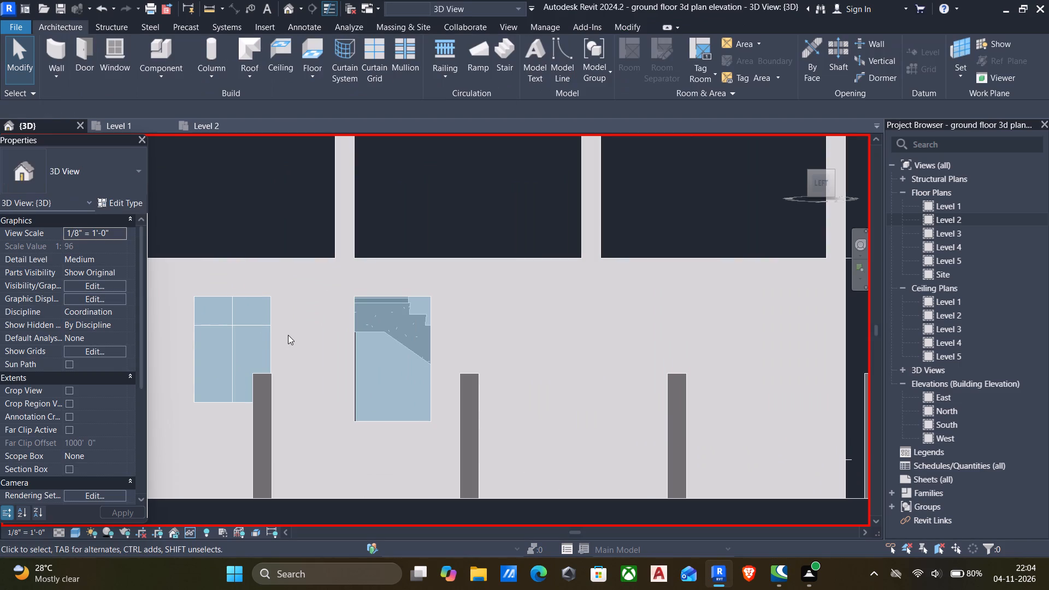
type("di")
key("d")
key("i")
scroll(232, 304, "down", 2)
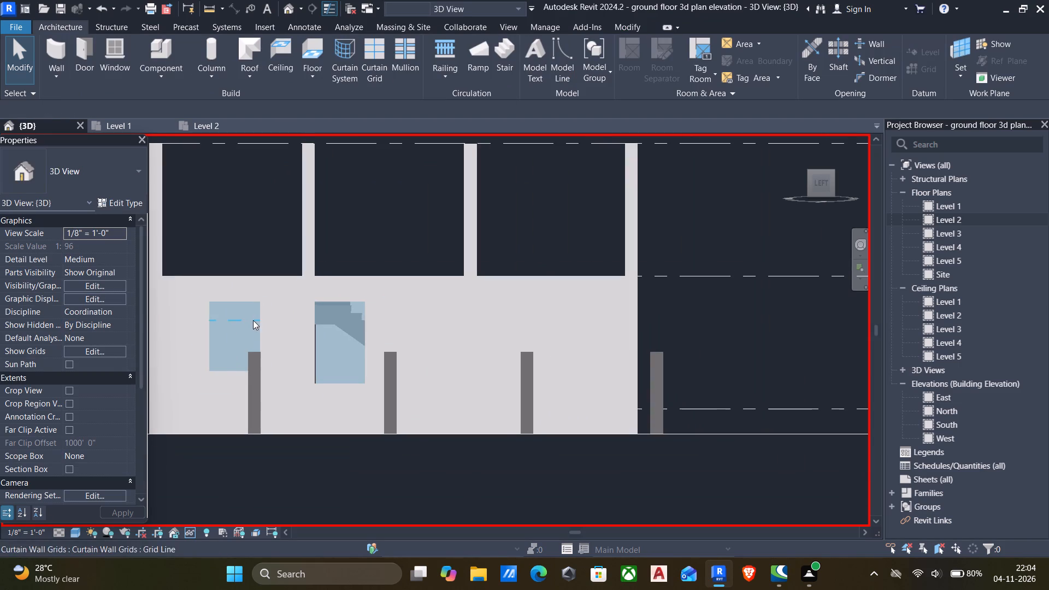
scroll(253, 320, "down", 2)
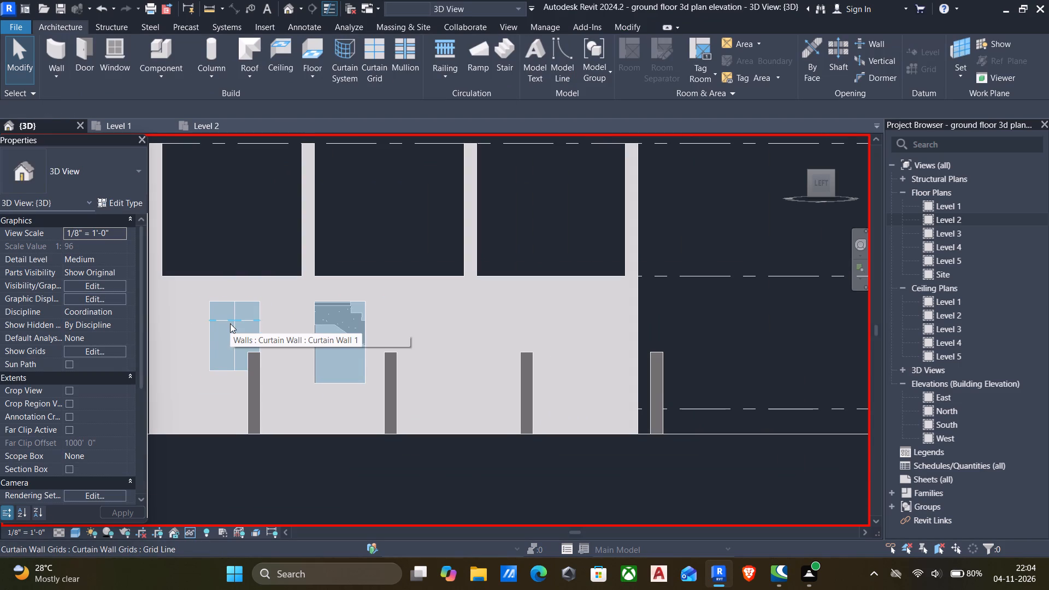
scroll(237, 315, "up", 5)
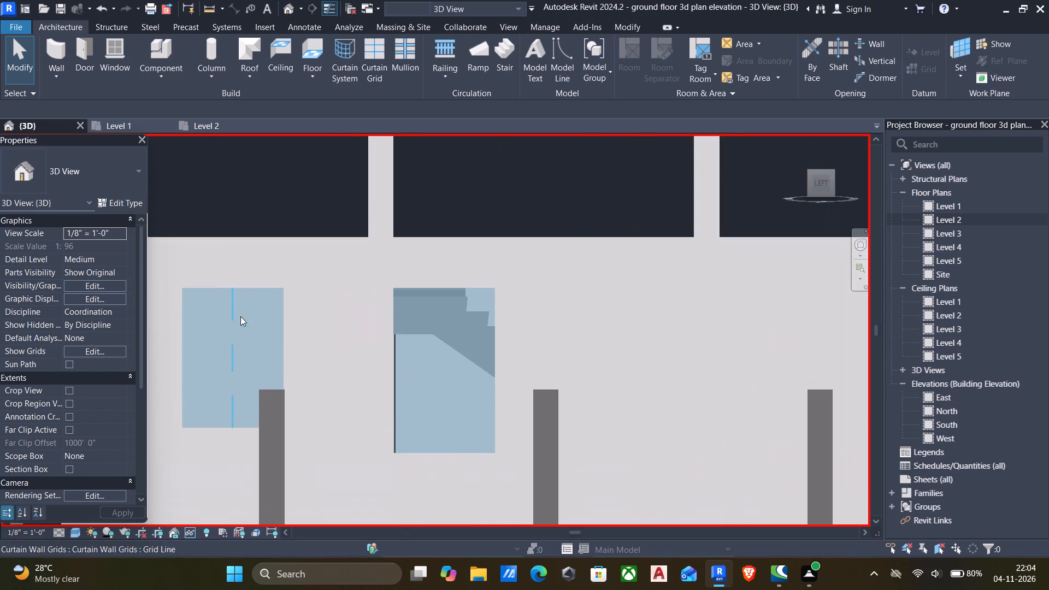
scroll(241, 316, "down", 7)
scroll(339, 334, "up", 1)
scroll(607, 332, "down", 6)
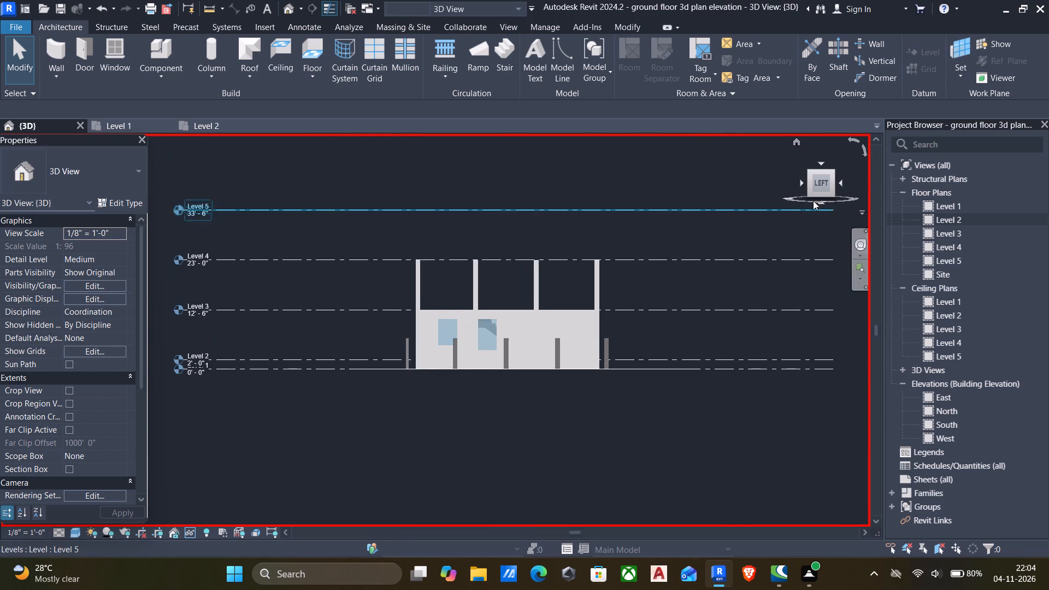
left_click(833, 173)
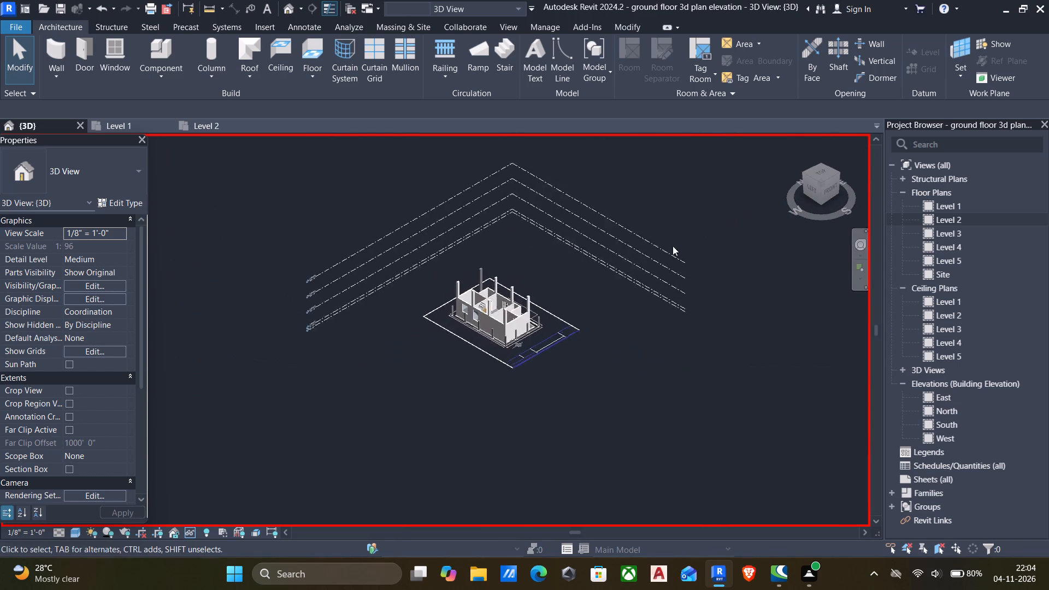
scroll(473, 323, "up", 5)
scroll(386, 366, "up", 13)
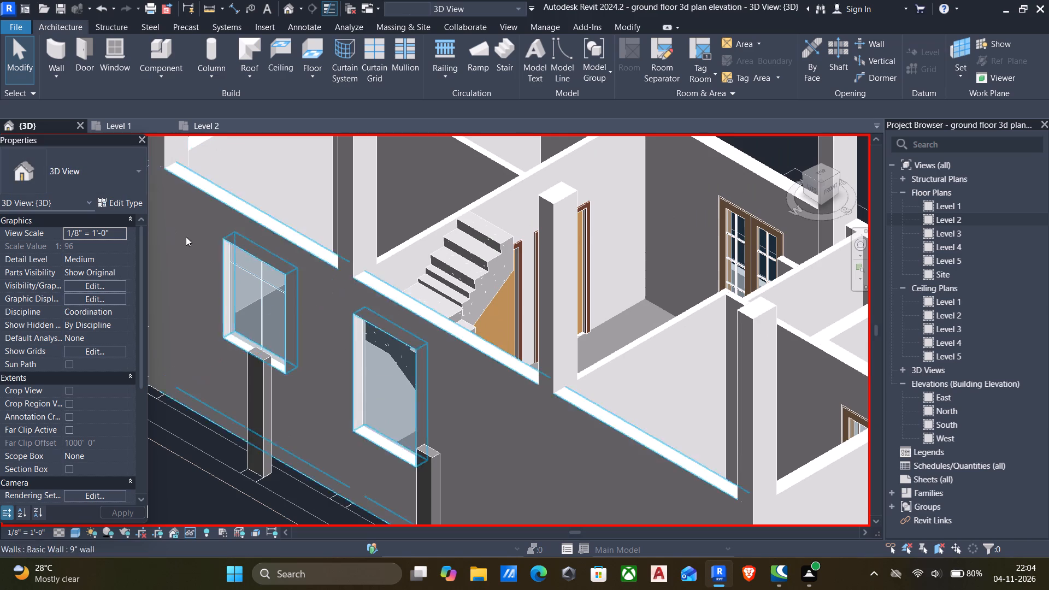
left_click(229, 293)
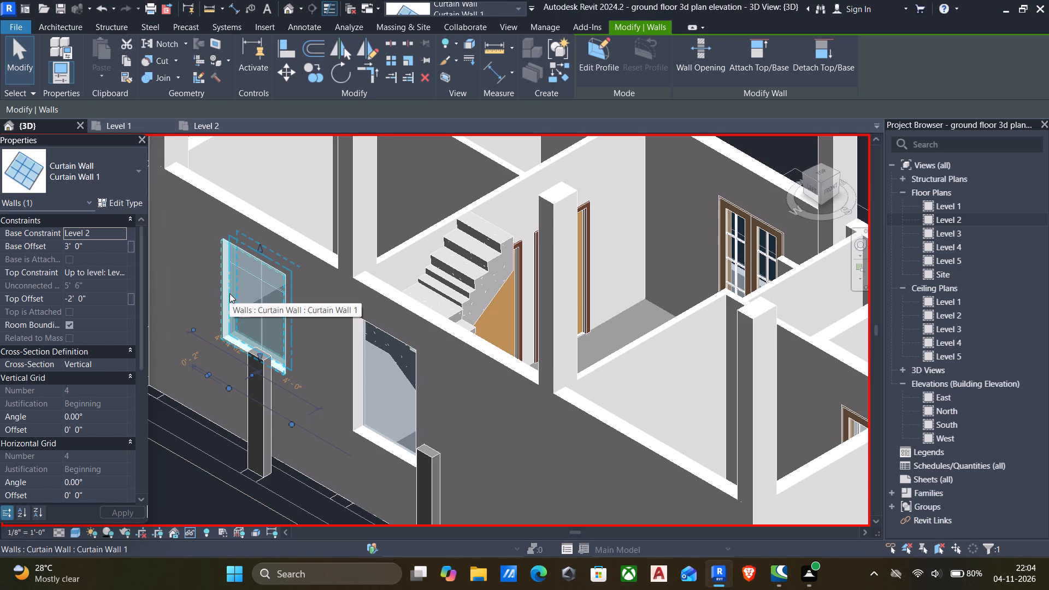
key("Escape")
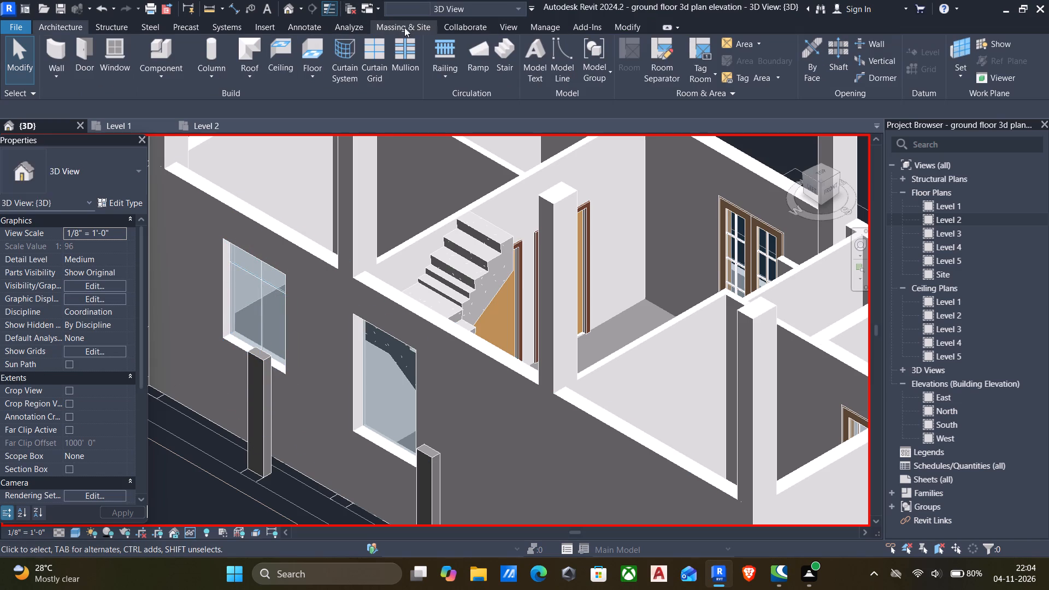
Place 2.5" x 5" rectangular mullions on all grid lines of the G.BED side-wall curtain window in the 3D view.
left_click(404, 51)
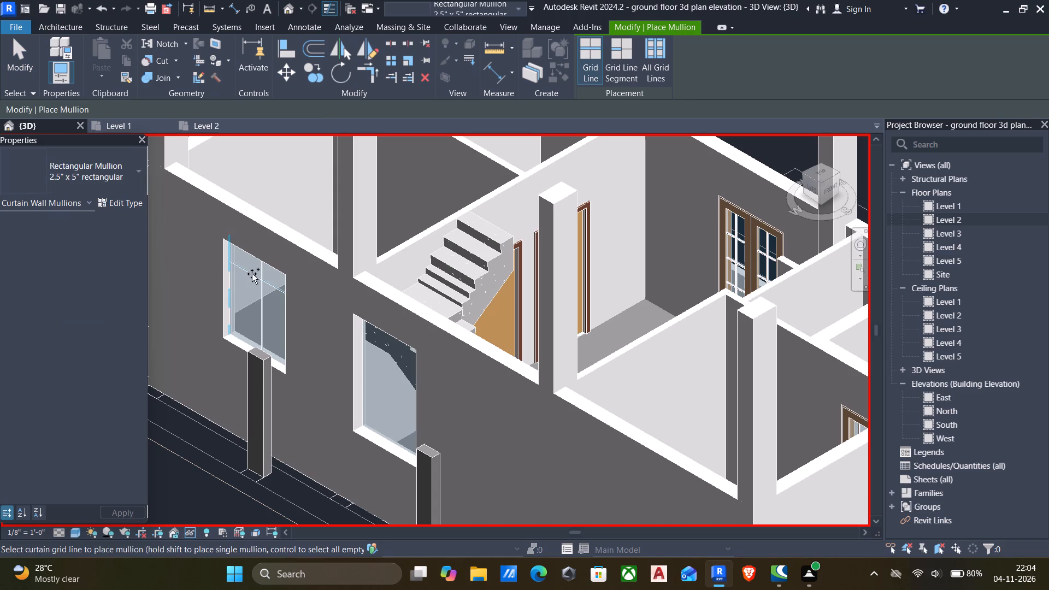
left_click(665, 49)
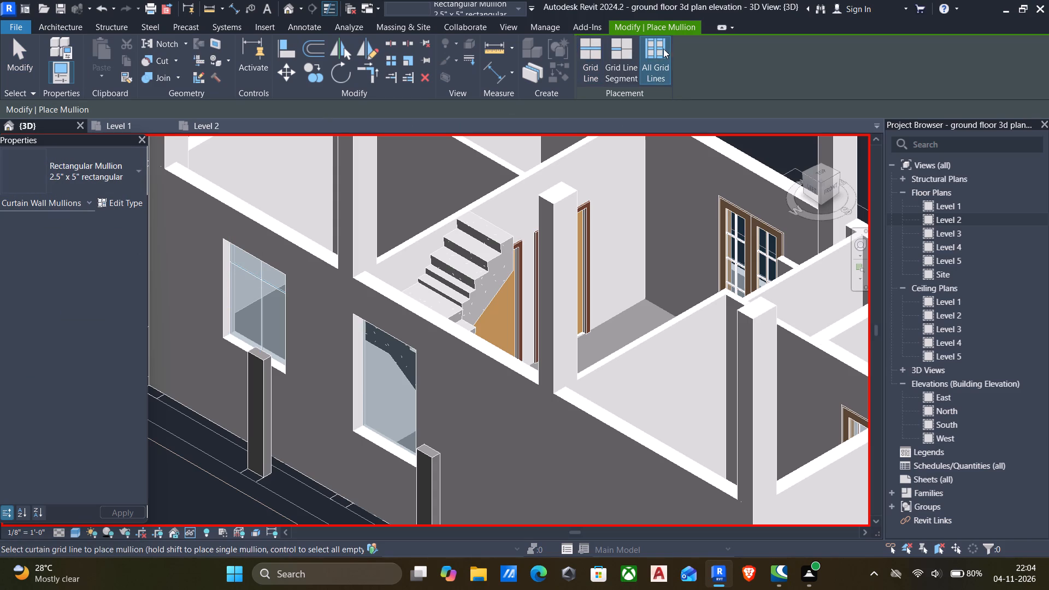
left_click(261, 284)
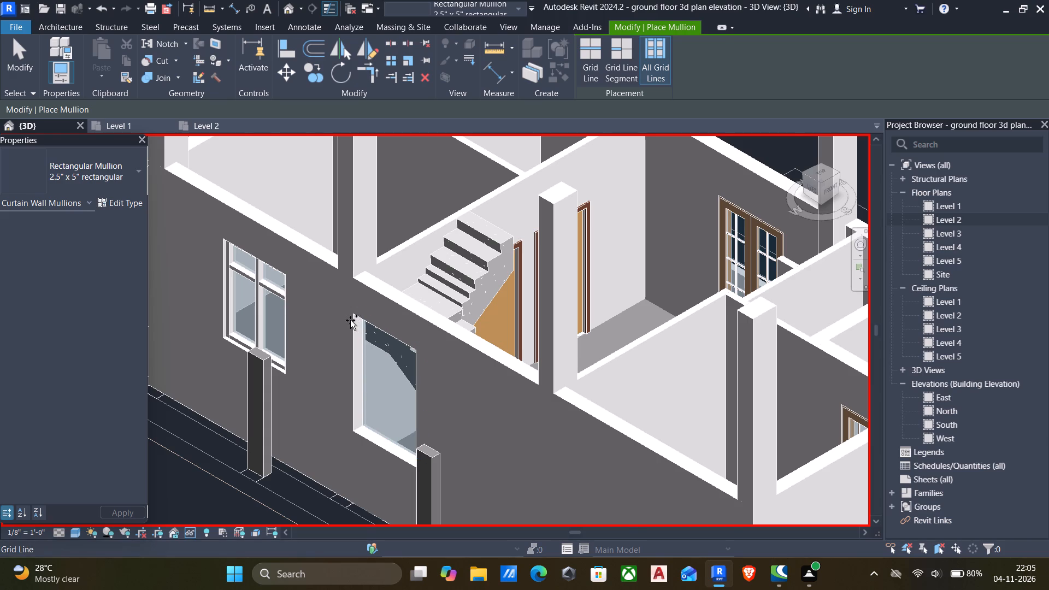
scroll(350, 320, "down", 6)
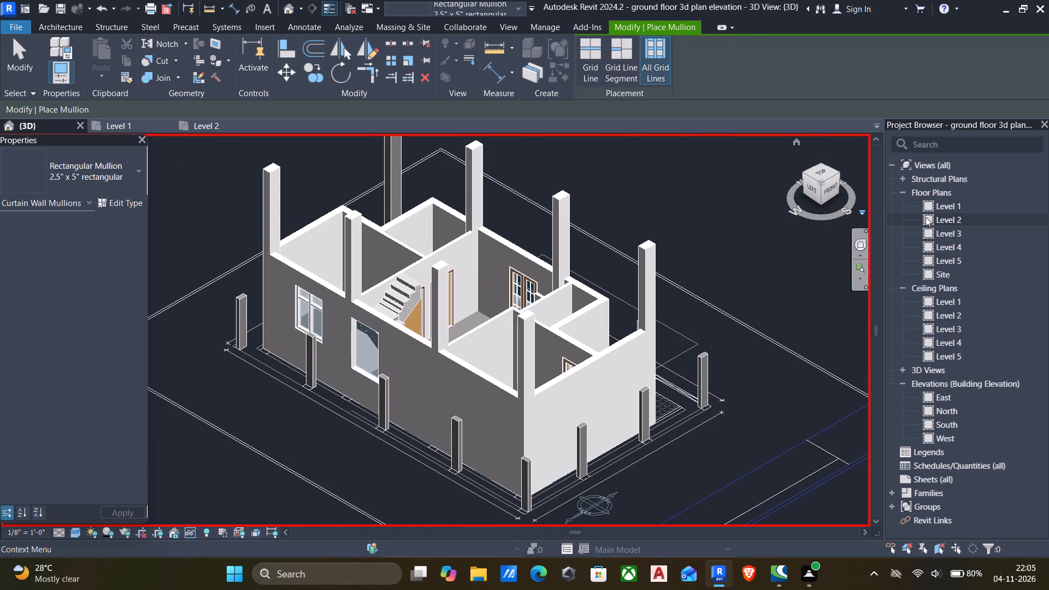
In the Level 2 plan, draw a Curtain Wall 1 about 4' long across the window opening in G.BED's upper 9" wall.
double_click(926, 217)
scroll(525, 243, "down", 2)
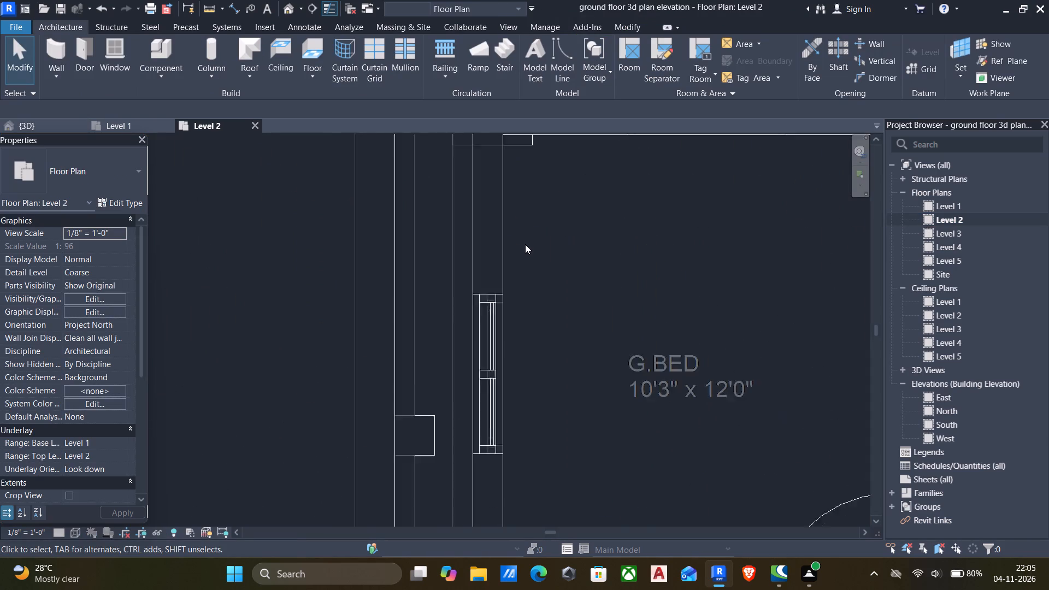
scroll(525, 244, "down", 7)
scroll(595, 199, "up", 5)
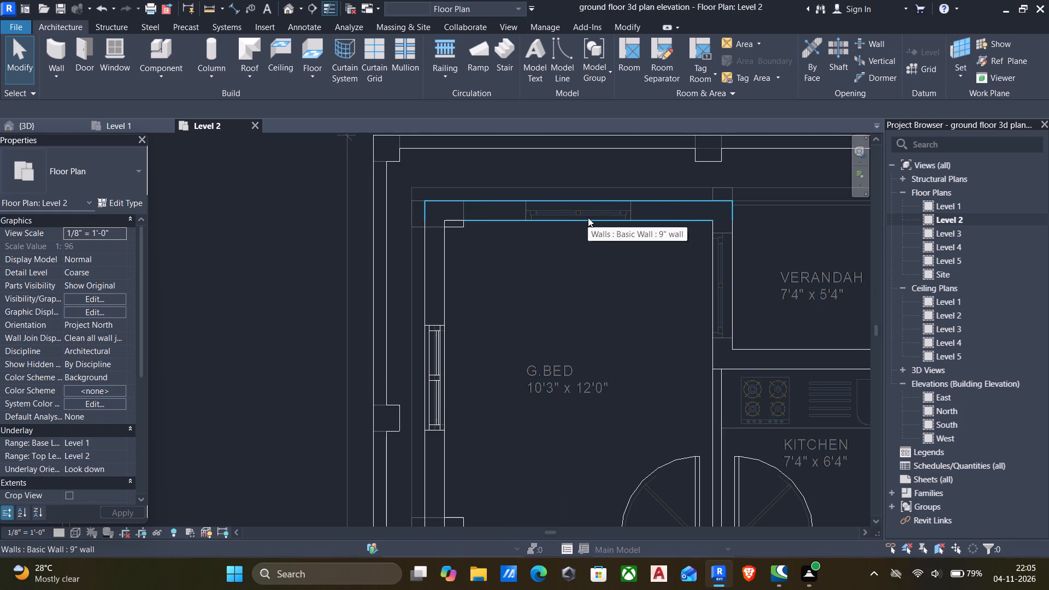
type("wa")
scroll(581, 206, "up", 4)
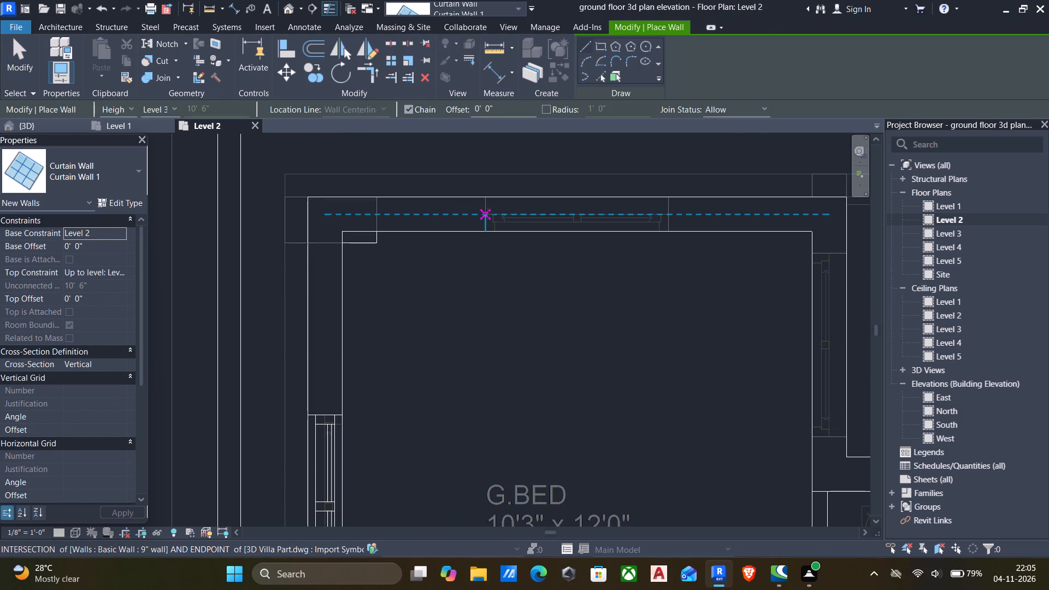
left_click(487, 214)
scroll(664, 211, "up", 5)
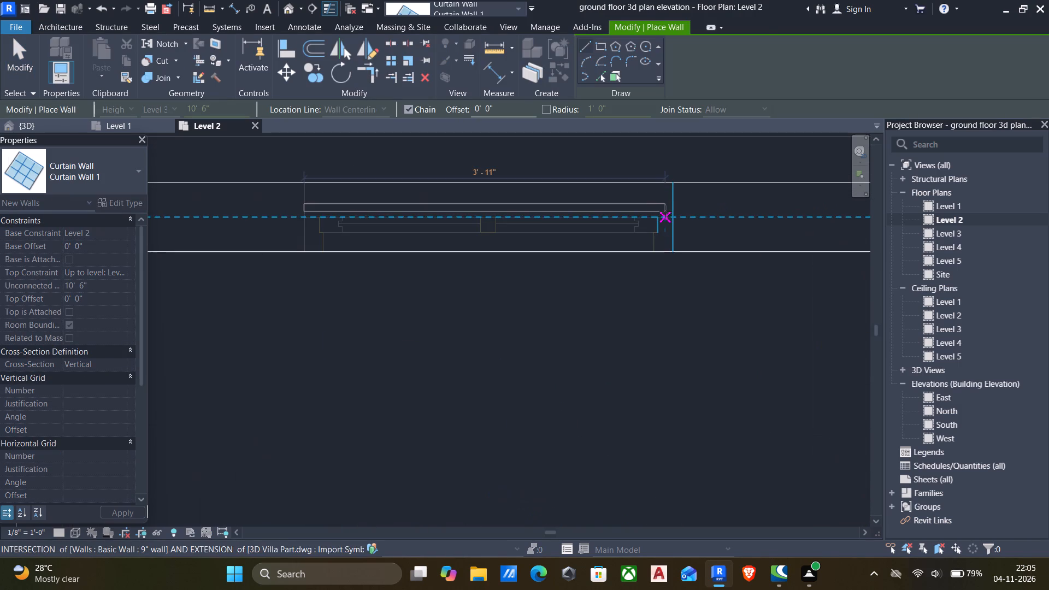
left_click(671, 210)
key("Escape")
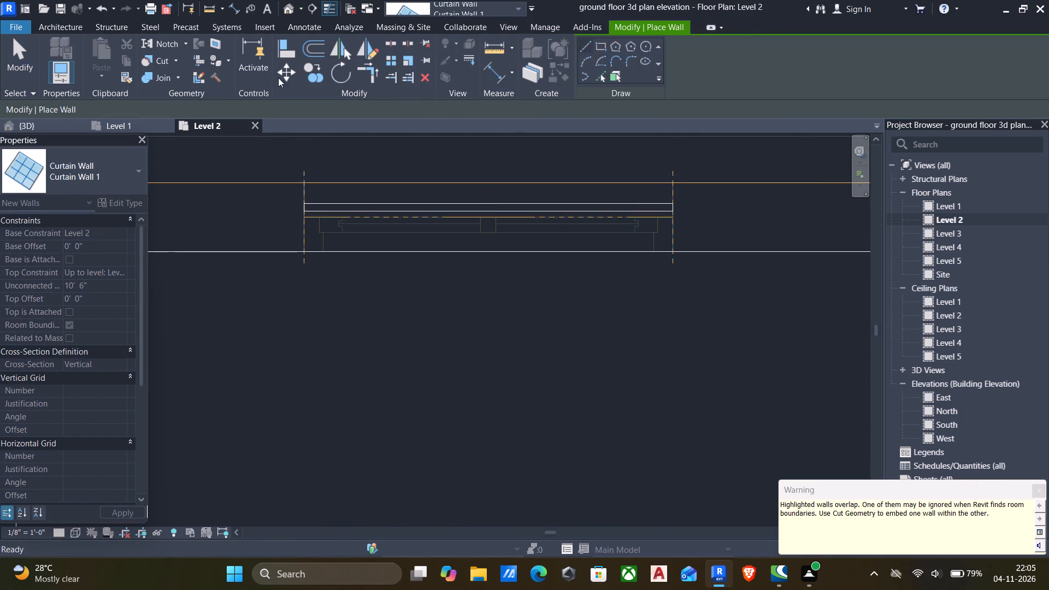
Cut the 9" host wall with the new curtain wall and return to the 3D view.
left_click(154, 57)
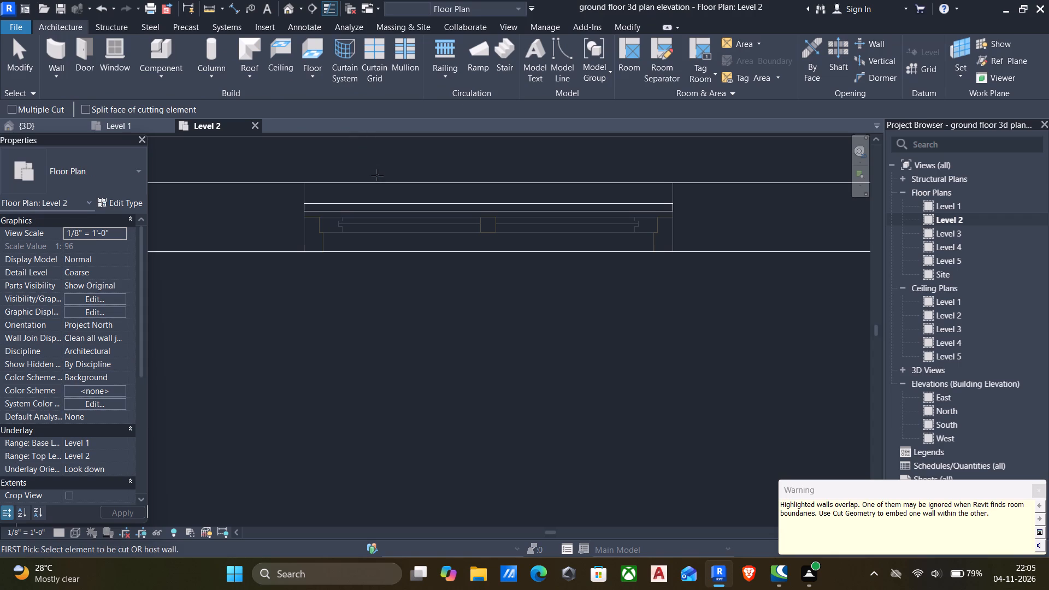
left_click(376, 179)
left_click(372, 213)
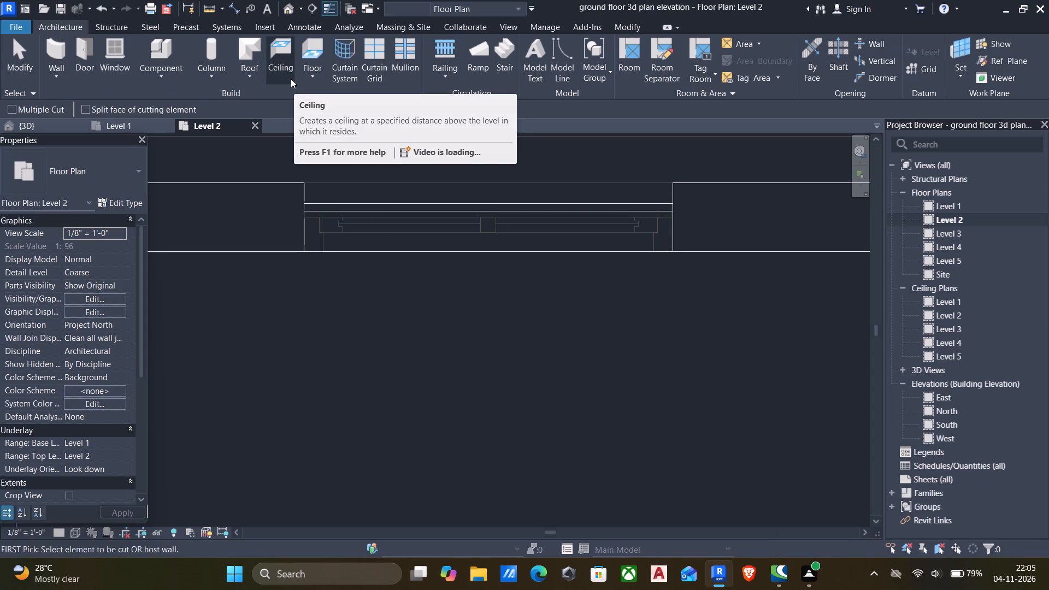
left_click(290, 7)
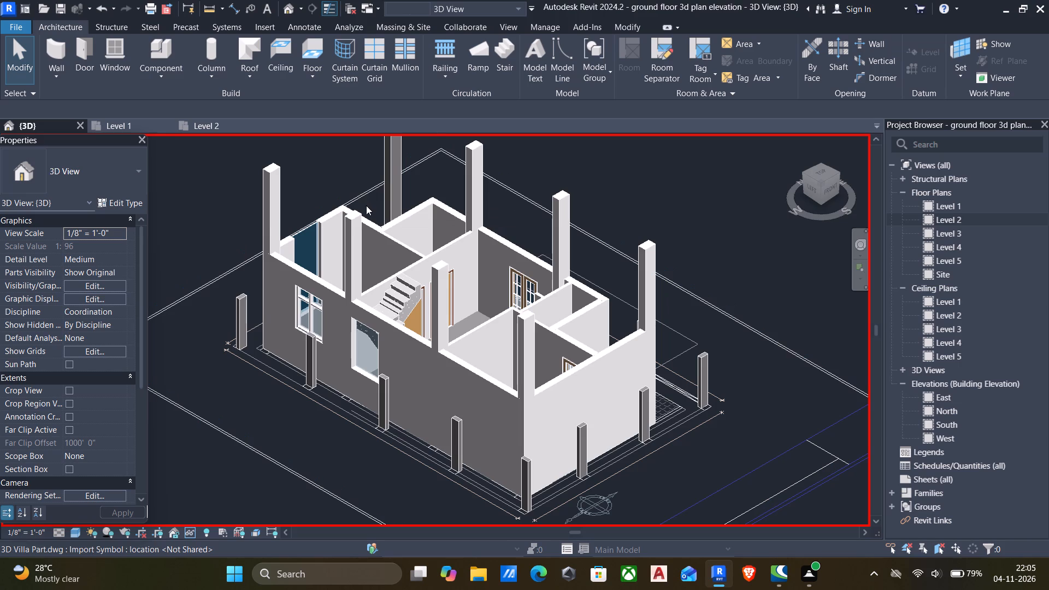
key("Escape")
Set the new back-wall curtain wall's base offset to 3' and its top offset to -2'.
scroll(388, 239, "down", 5)
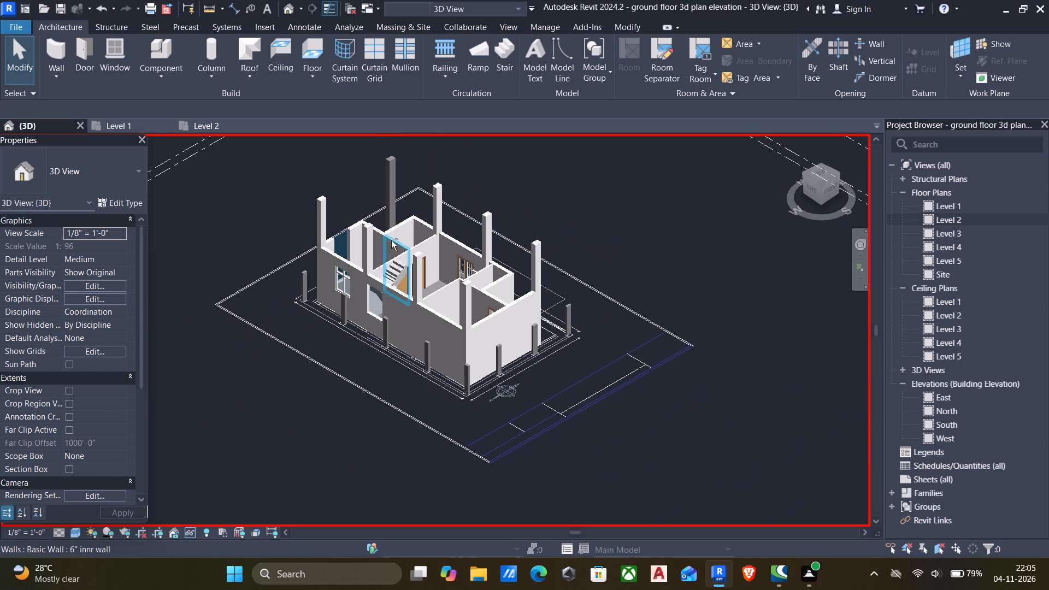
scroll(391, 240, "down", 1)
middle_click_drag(397, 258, 573, 227, "shift")
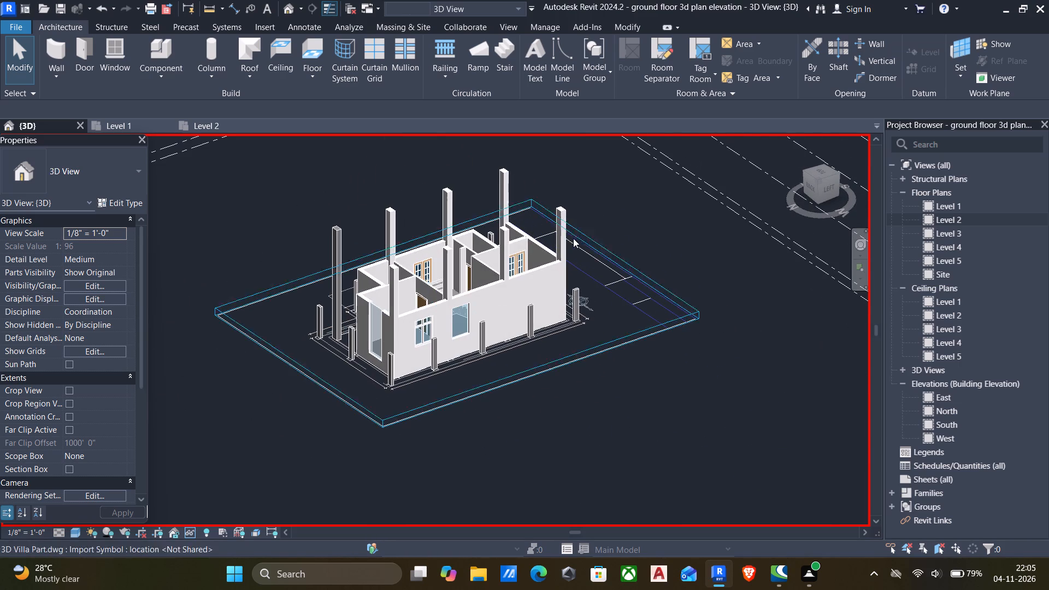
scroll(367, 329, "up", 4)
left_click(387, 295)
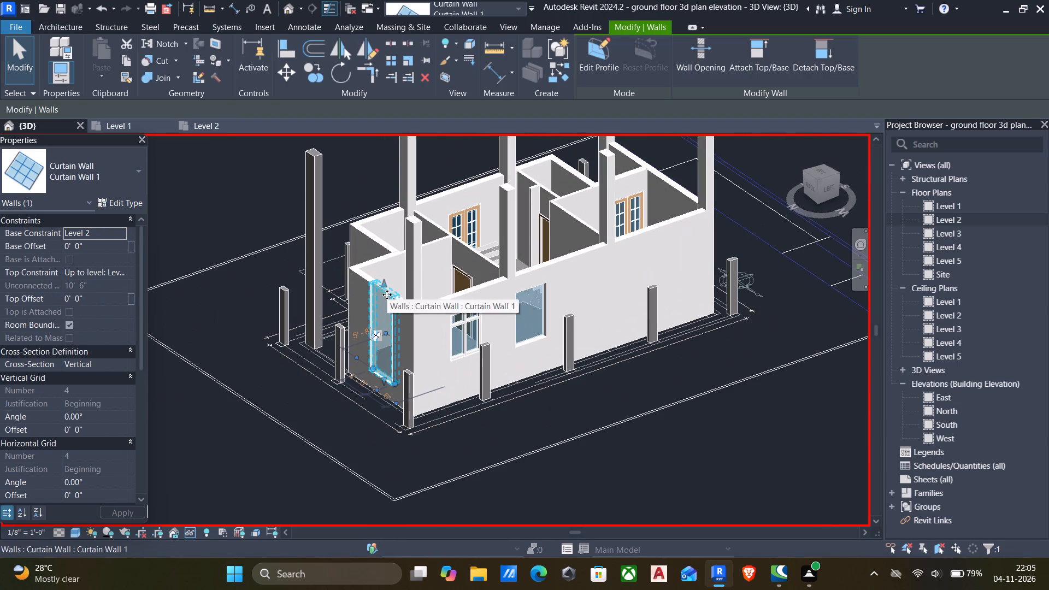
left_click(99, 246)
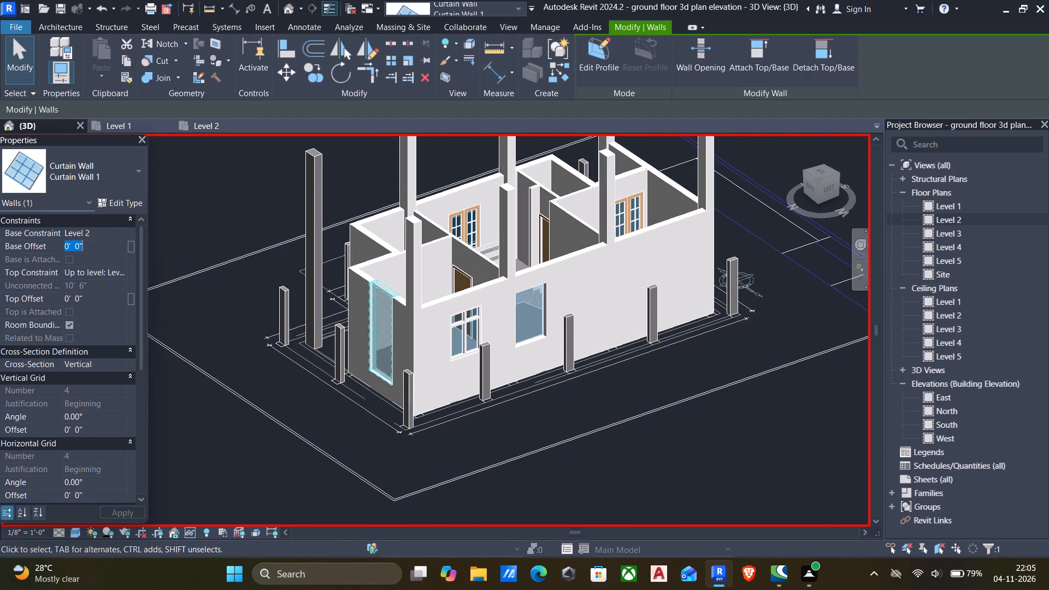
key("3")
key("Return")
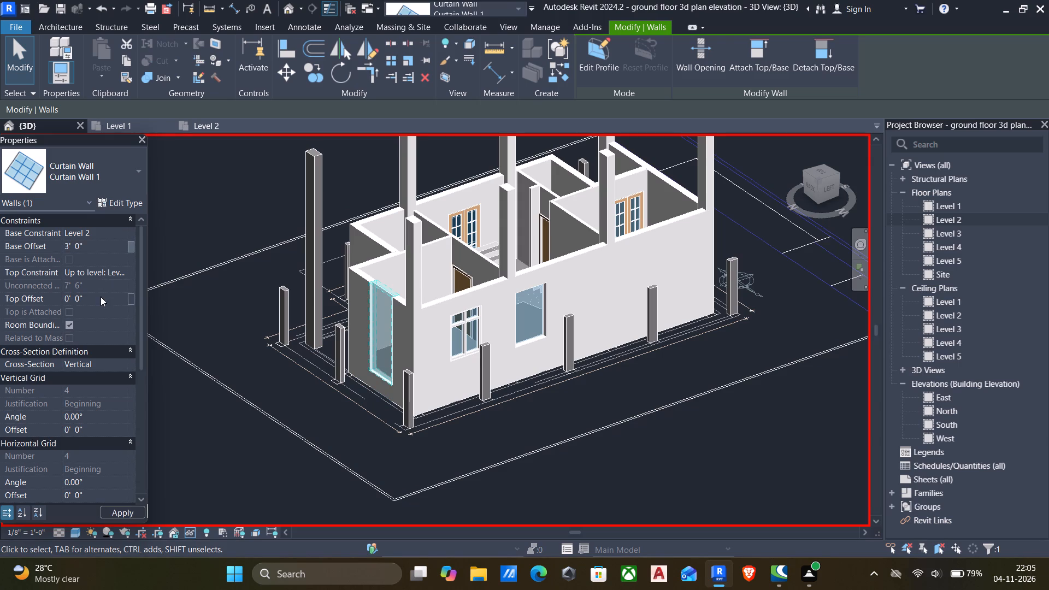
left_click(101, 297)
type("-2")
key("Return")
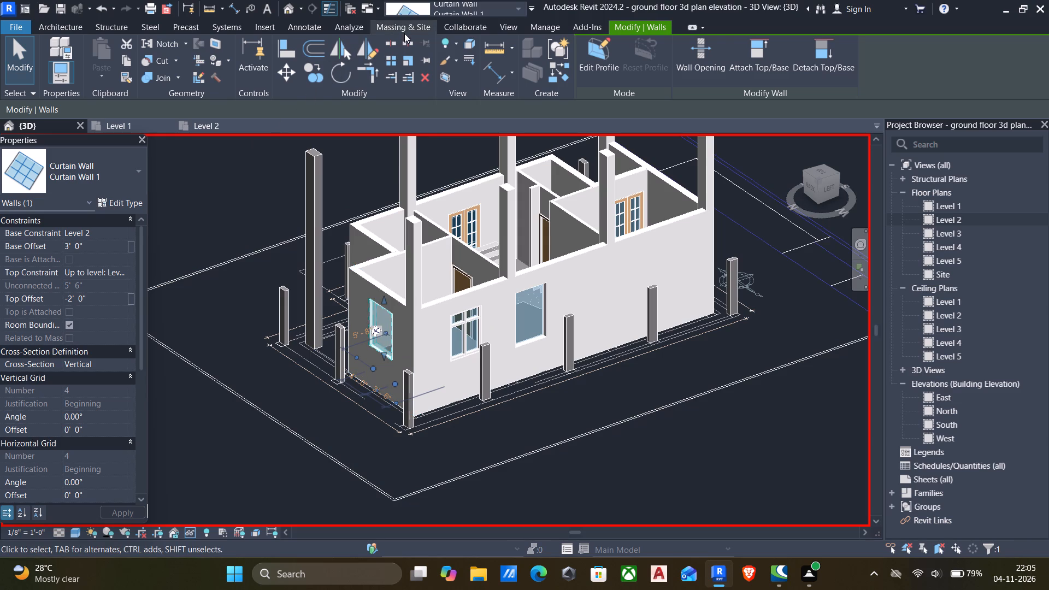
In the Back view, add a vertical grid line at the curtain panel's midpoint and a horizontal one near its top.
left_click(60, 29)
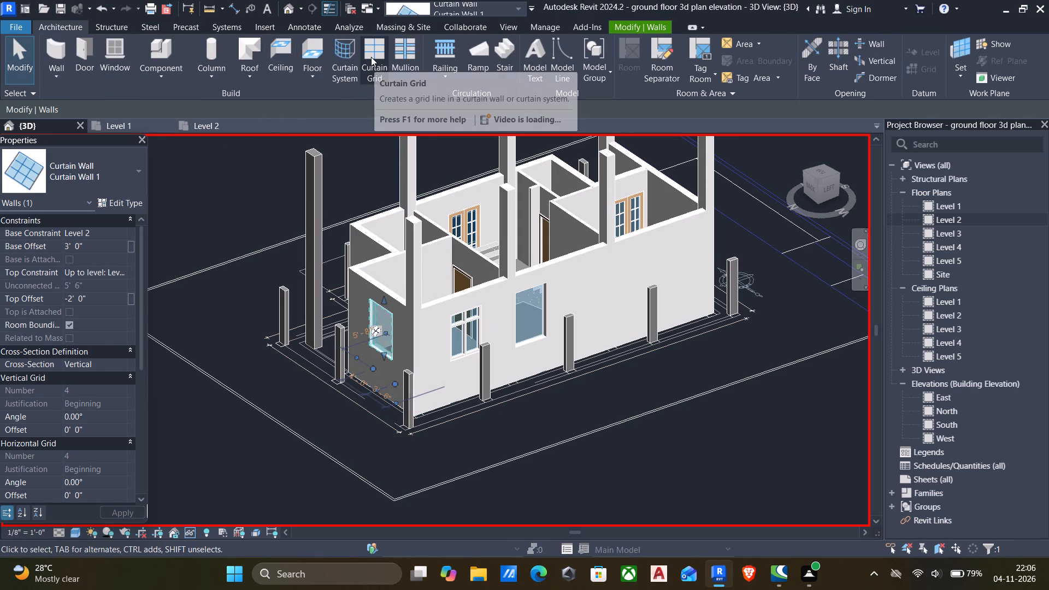
left_click(371, 57)
scroll(378, 312, "up", 5)
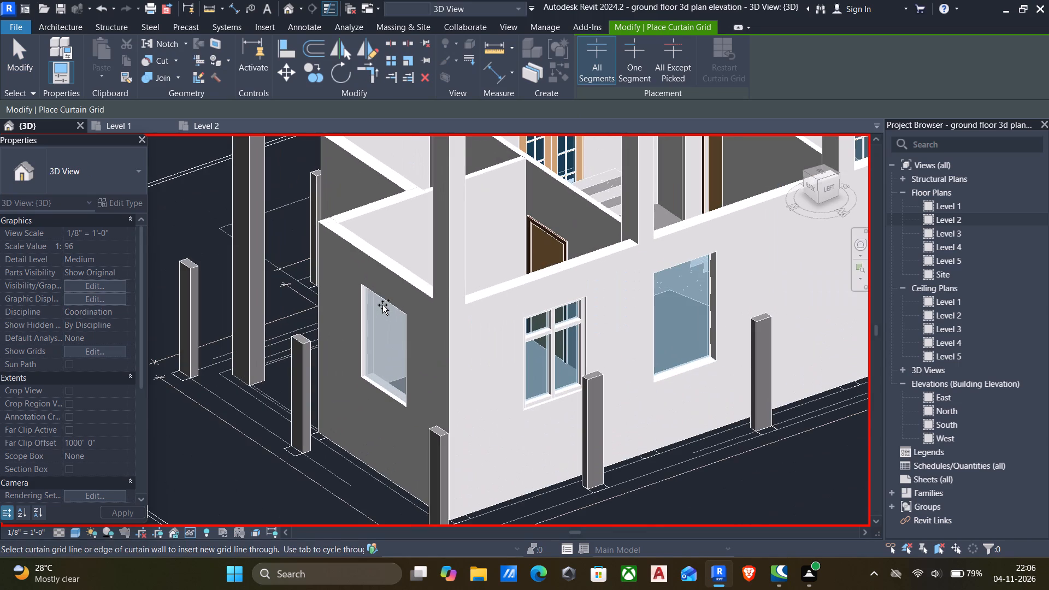
scroll(386, 302, "up", 5)
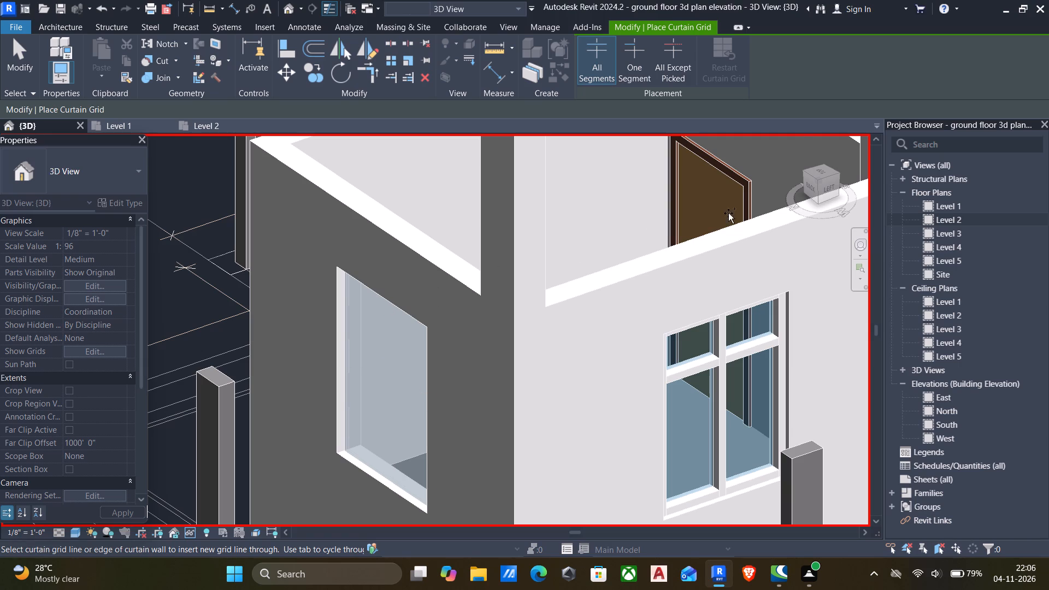
left_click(809, 188)
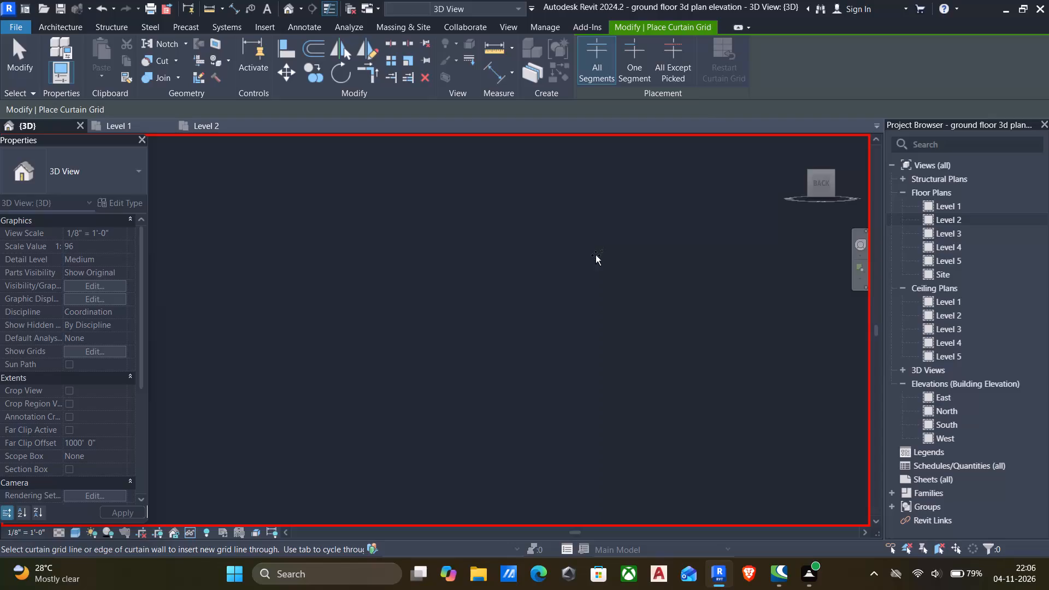
scroll(447, 353, "up", 13)
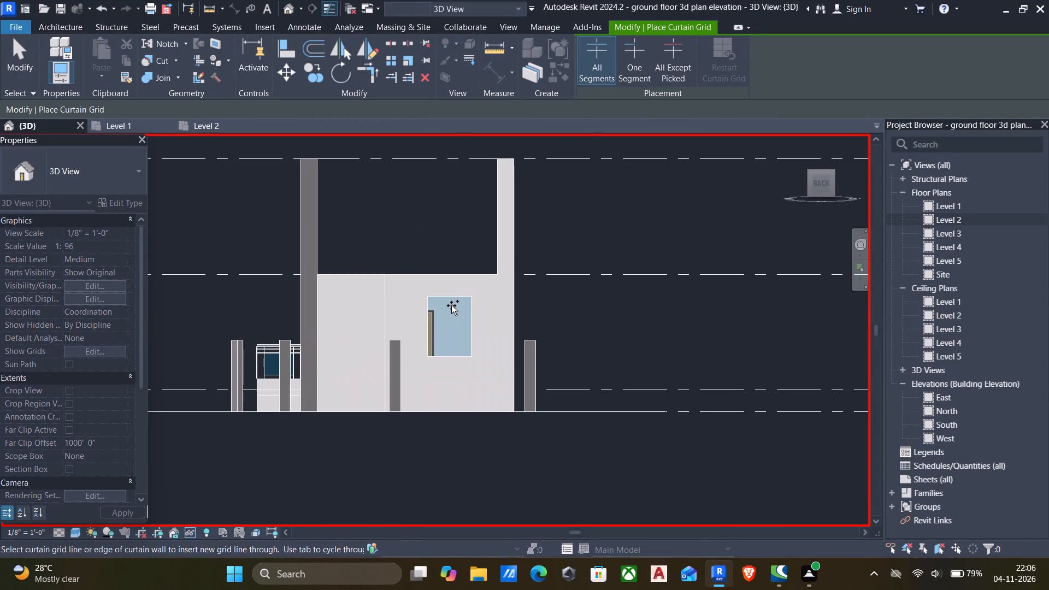
scroll(452, 298, "up", 6)
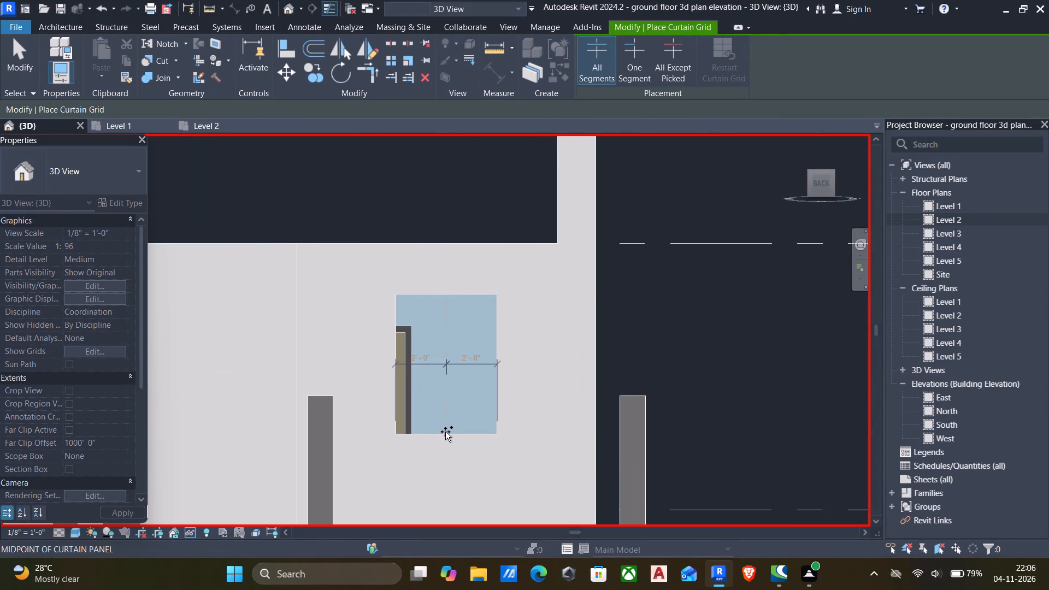
scroll(449, 405, "down", 6)
scroll(452, 356, "up", 5)
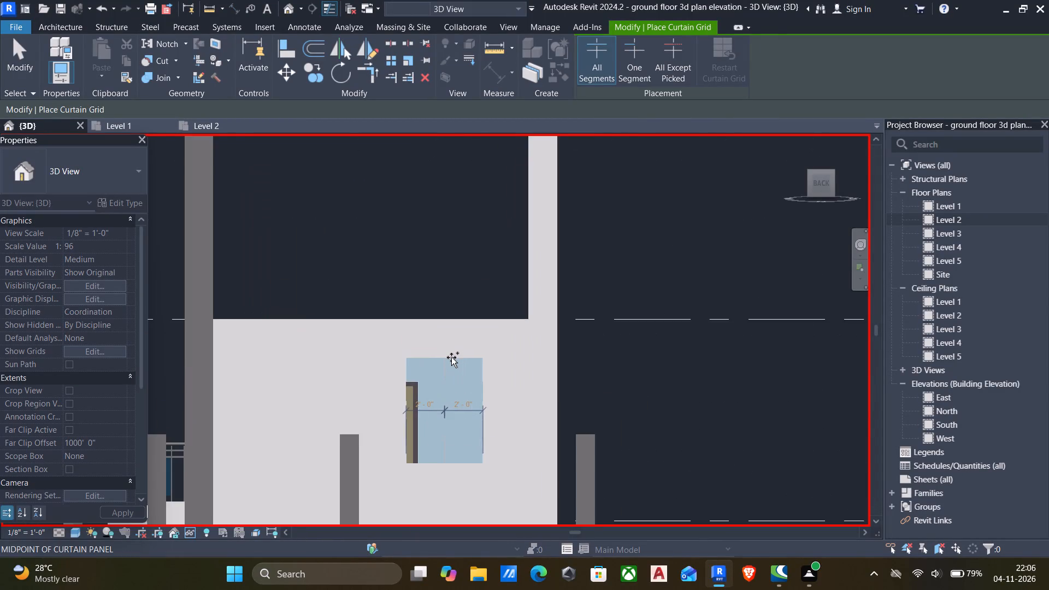
left_click(445, 359)
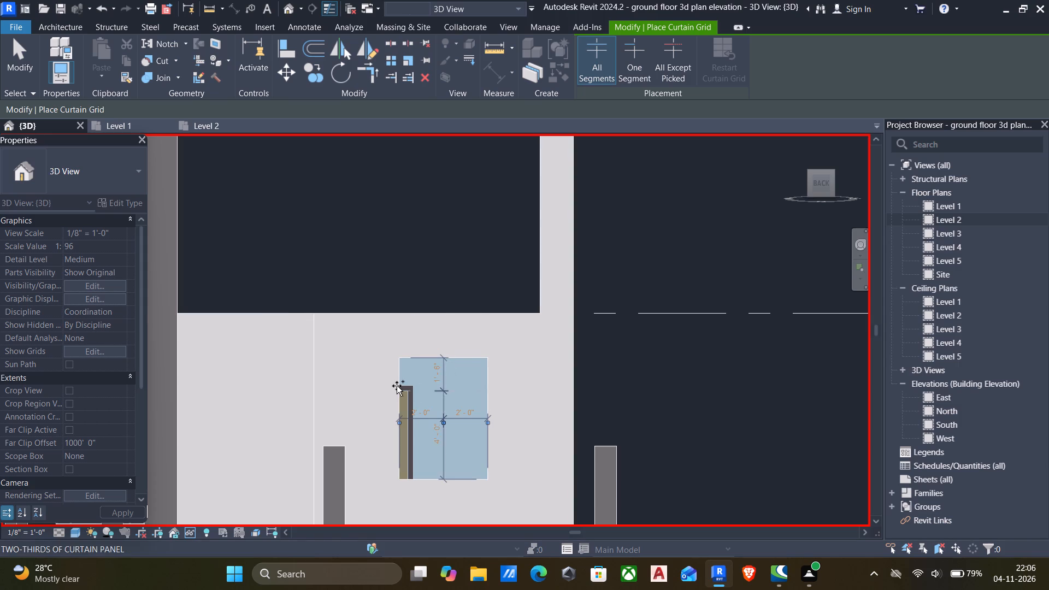
left_click(398, 384)
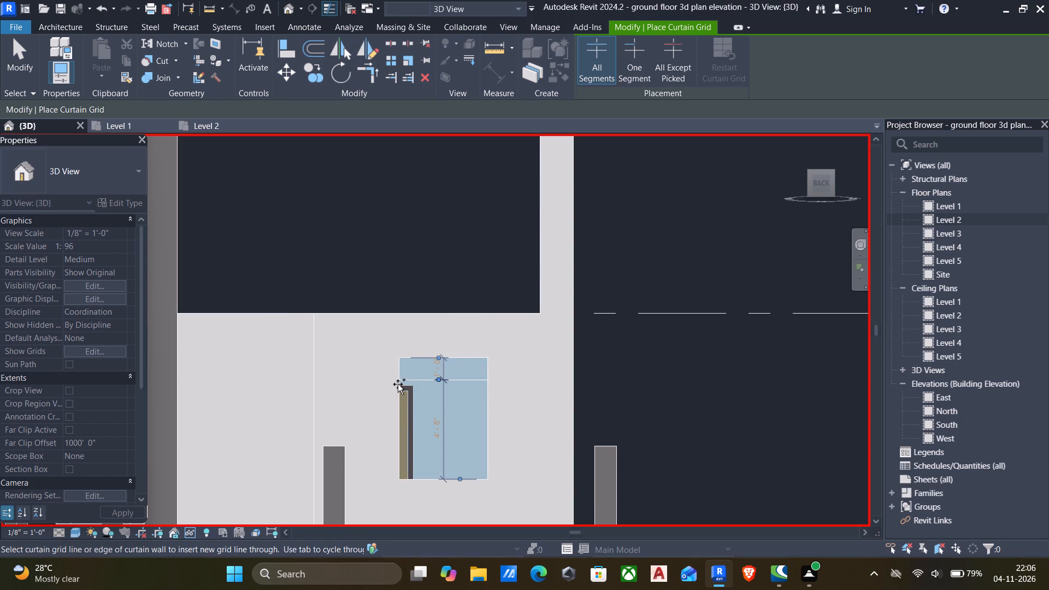
key("Escape")
scroll(427, 377, "up", 5)
key("Escape")
Set the horizontal grid line 1'6" below the top of the G.BED back-wall curtain wall.
scroll(431, 382, "up", 3)
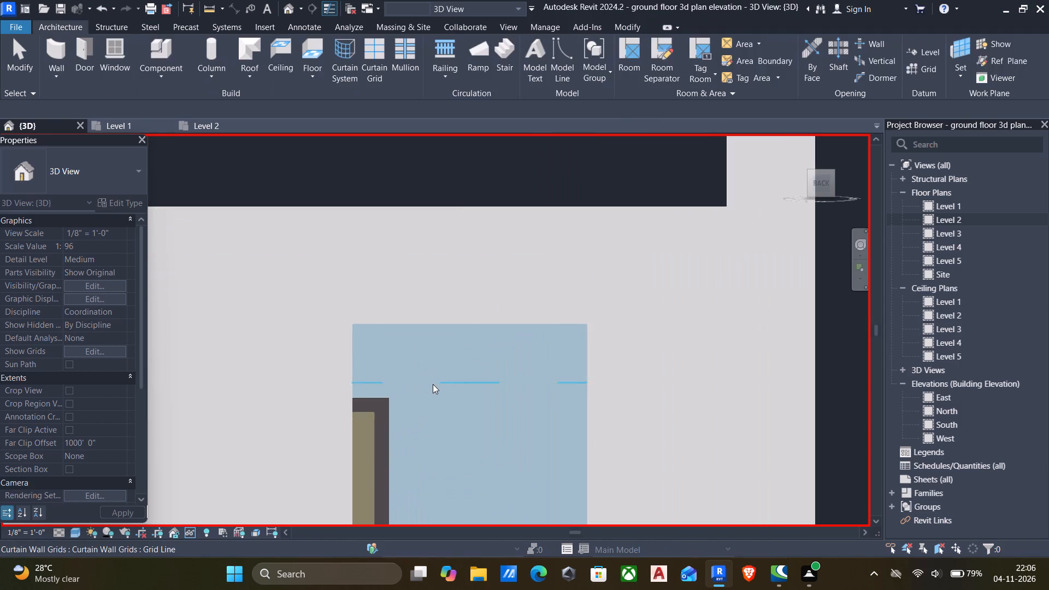
scroll(433, 384, "up", 2)
left_click(435, 385)
left_click(480, 343)
type("1'6\"")
key("Return")
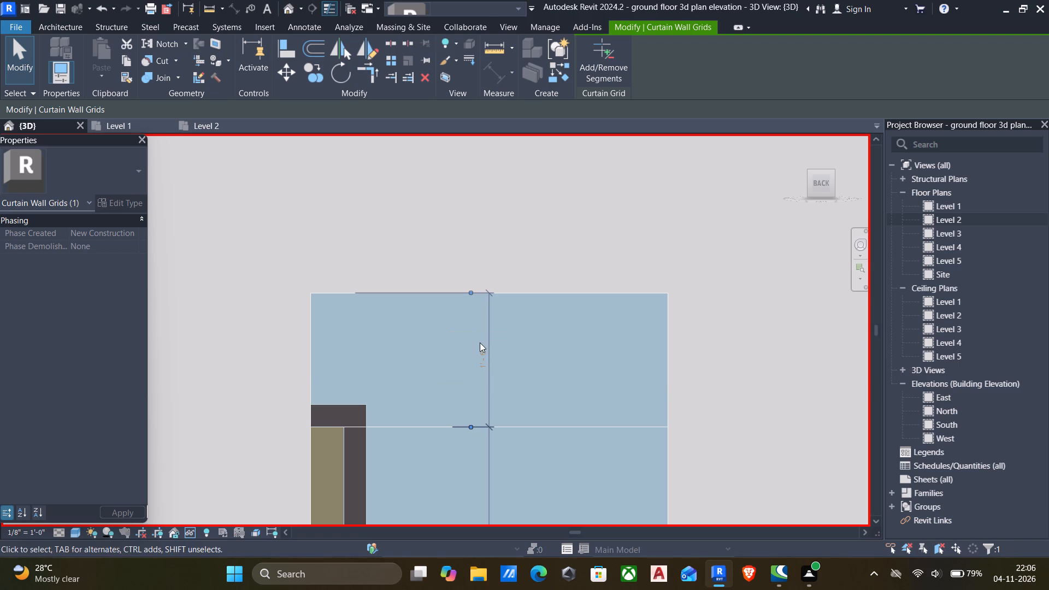
Place 2.5" x 5" rectangular mullions on all grid lines of the G.BED back-wall curtain window.
scroll(577, 356, "down", 6)
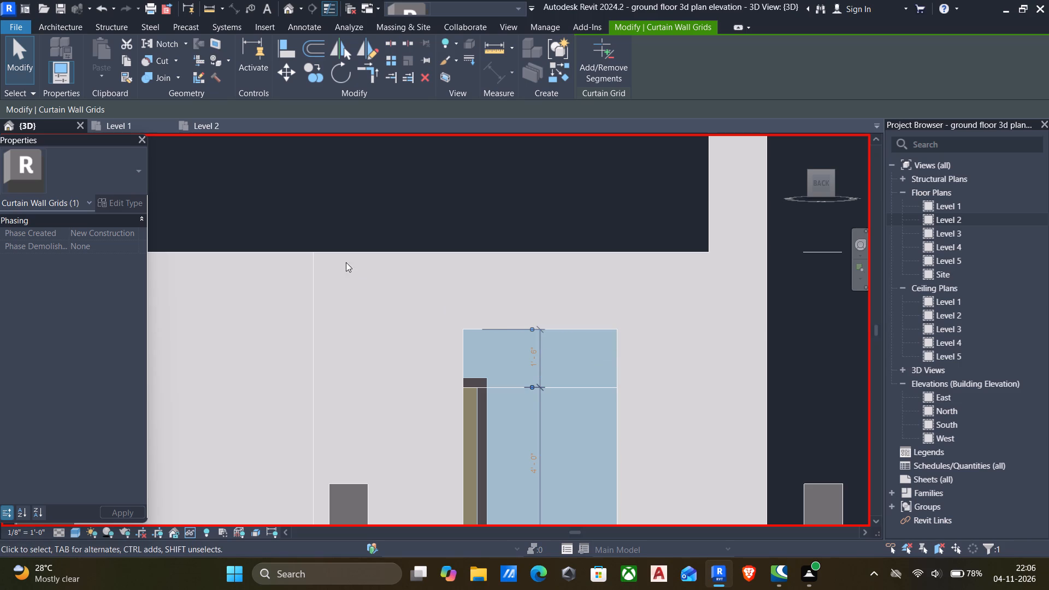
left_click(47, 23)
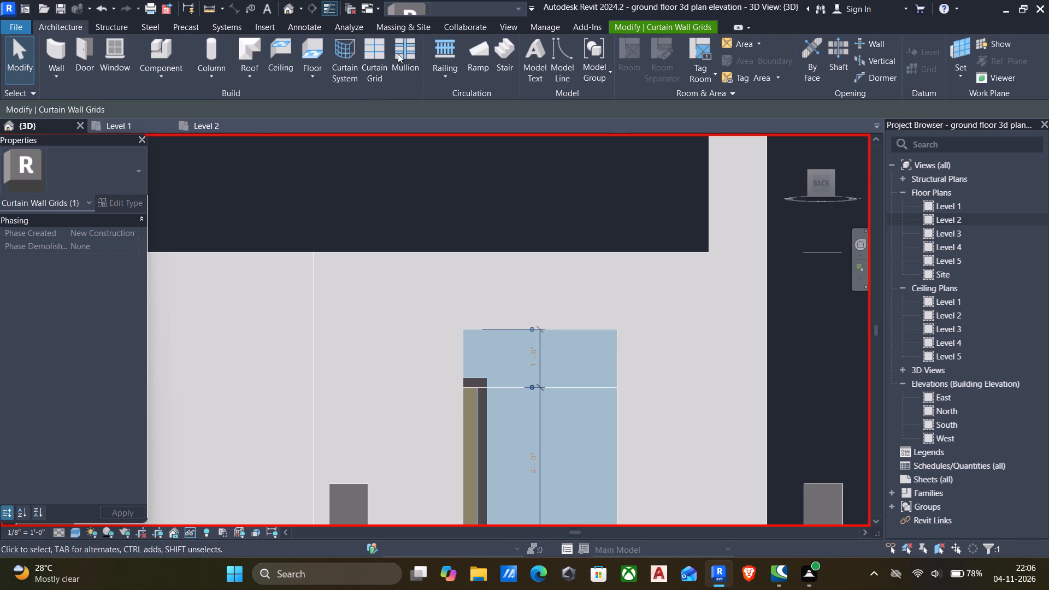
left_click(398, 54)
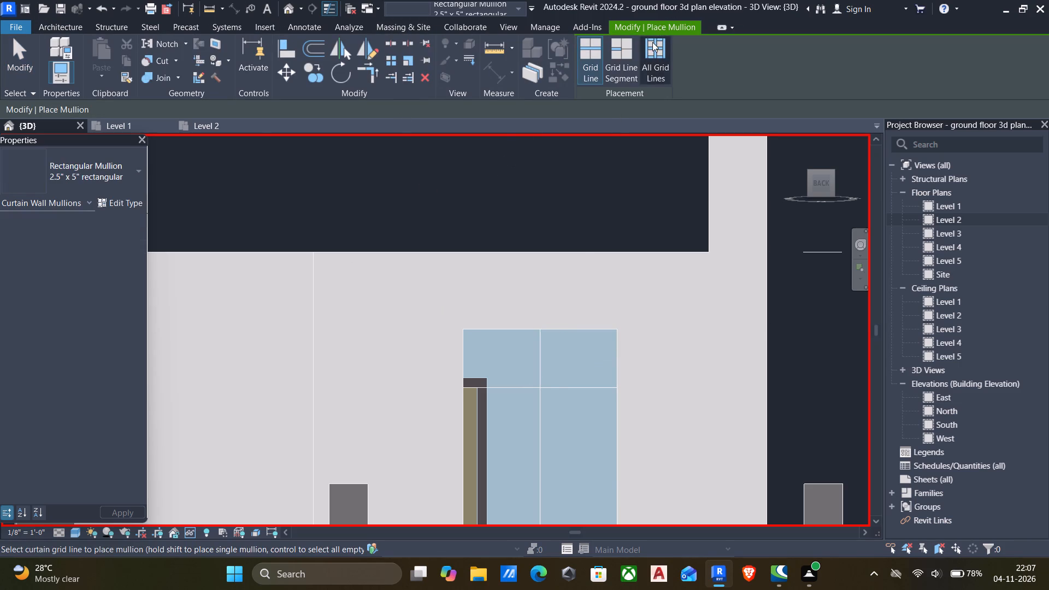
left_click(652, 42)
left_click(539, 356)
scroll(545, 356, "down", 6)
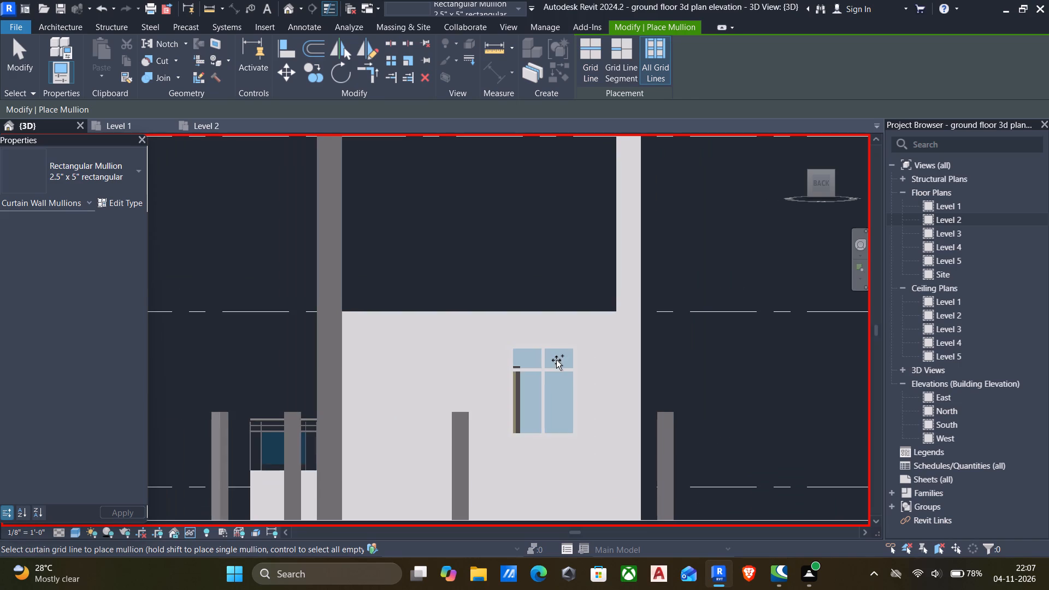
key("Escape")
scroll(556, 360, "down", 5)
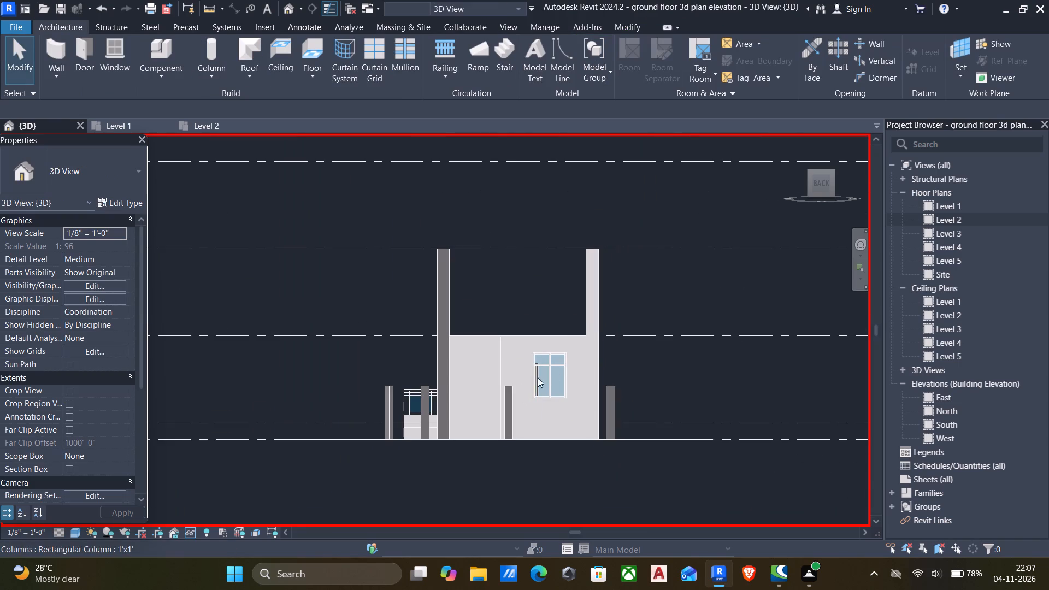
On the Level 2 floor plan, draw a 4'-0" curtain wall along the window opening in the wall between G.BED and the verandah.
scroll(603, 352, "down", 2, "shift")
middle_click_drag(620, 358, 559, 409, "shift")
scroll(544, 400, "up", 6)
key("Escape")
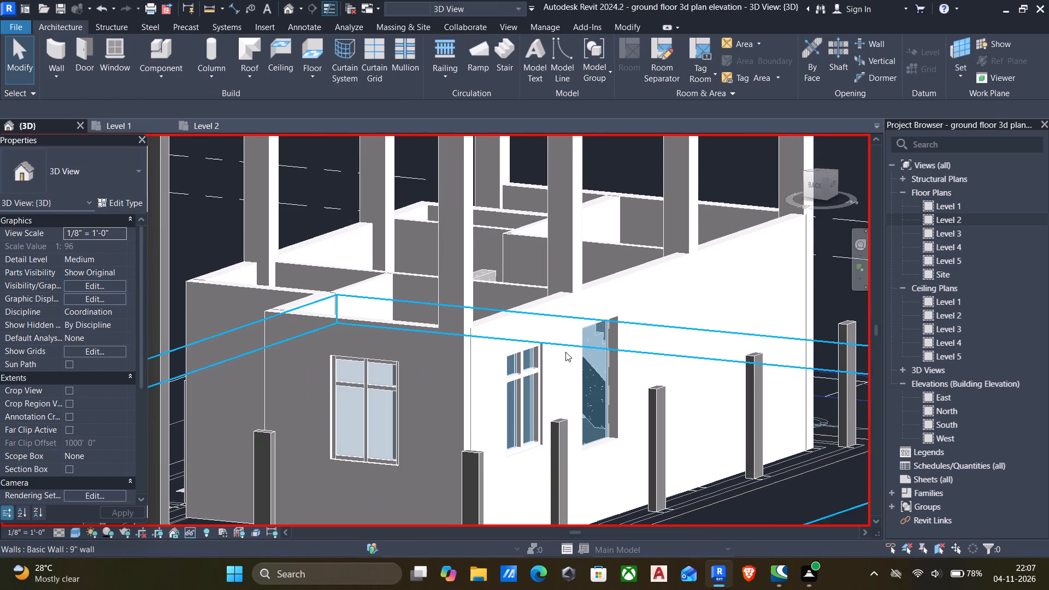
double_click(927, 218)
scroll(463, 244, "down", 13)
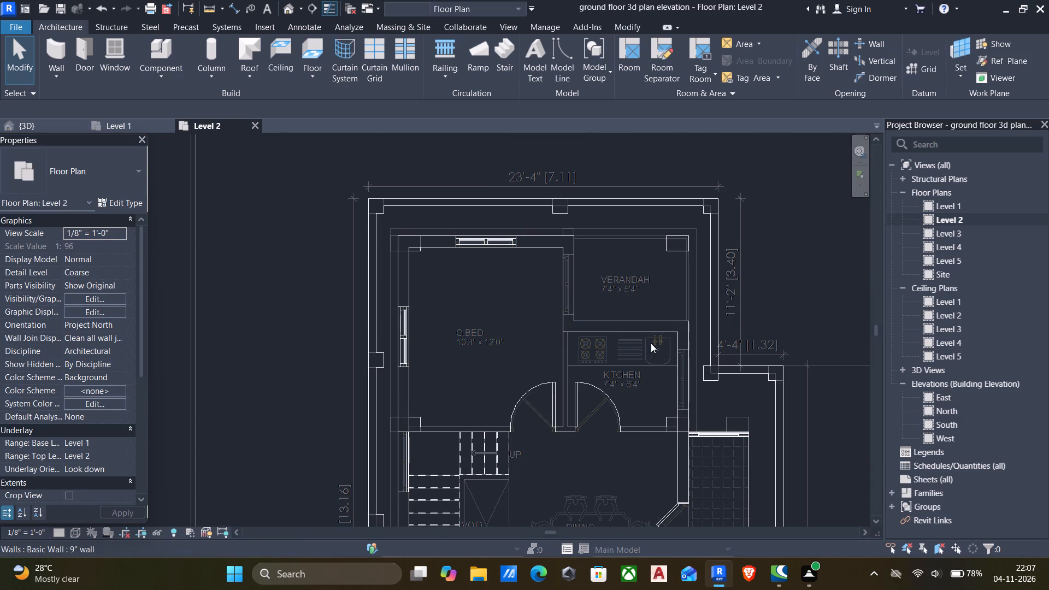
scroll(493, 359, "down", 6)
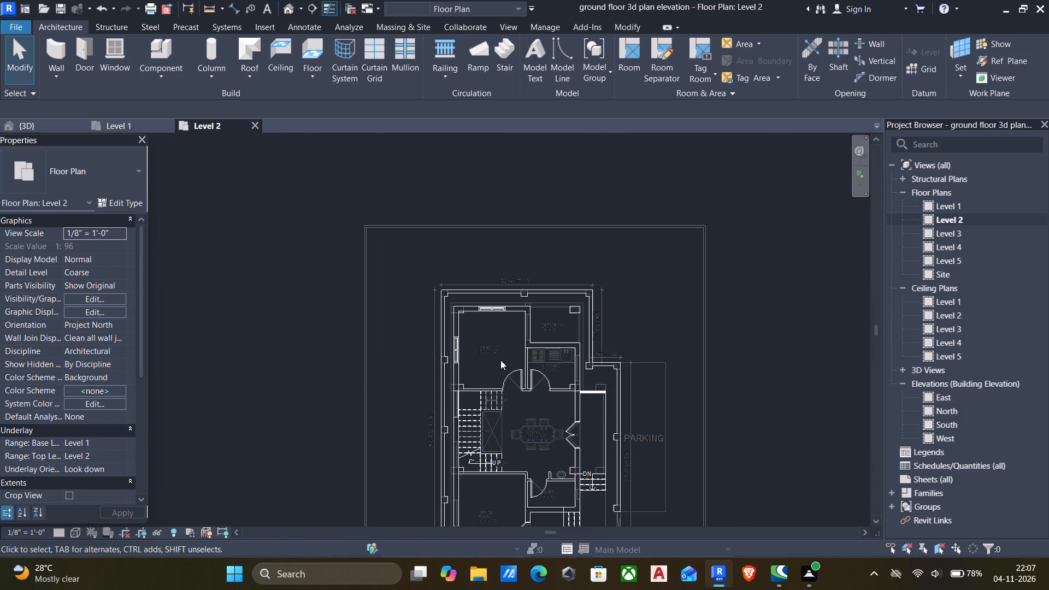
middle_click_drag(500, 360, 515, 319)
scroll(573, 302, "up", 2)
scroll(570, 316, "down", 1)
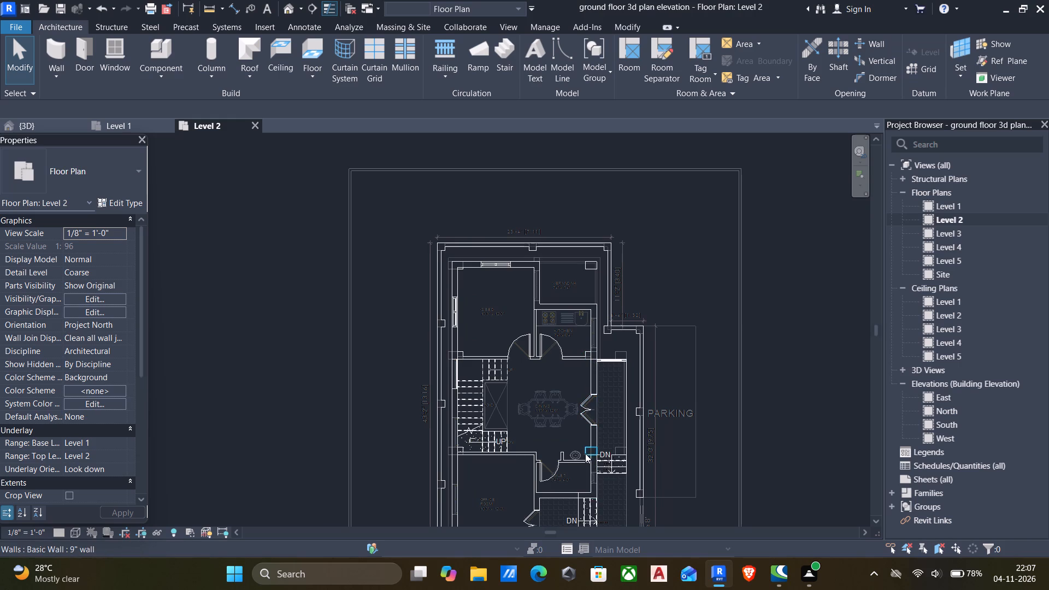
middle_click_drag(585, 455, 583, 393)
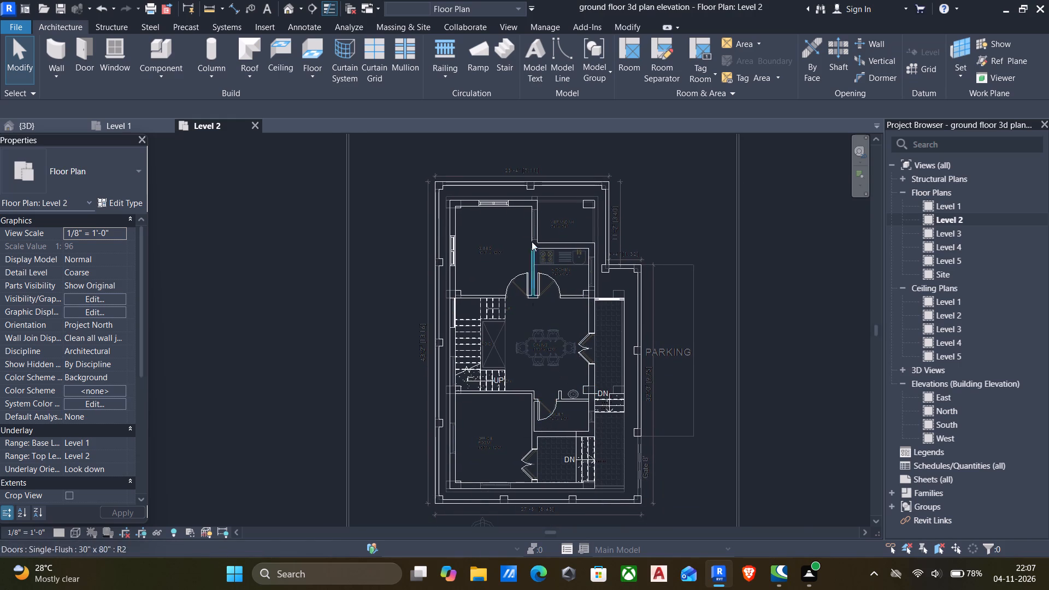
scroll(537, 226, "up", 4)
type("wa")
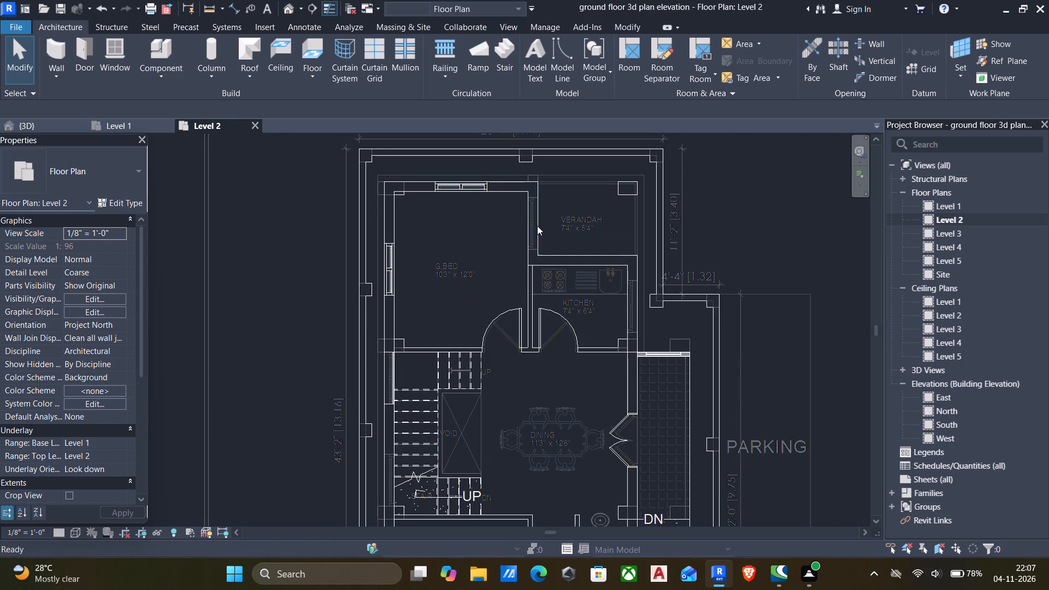
scroll(539, 215, "up", 11)
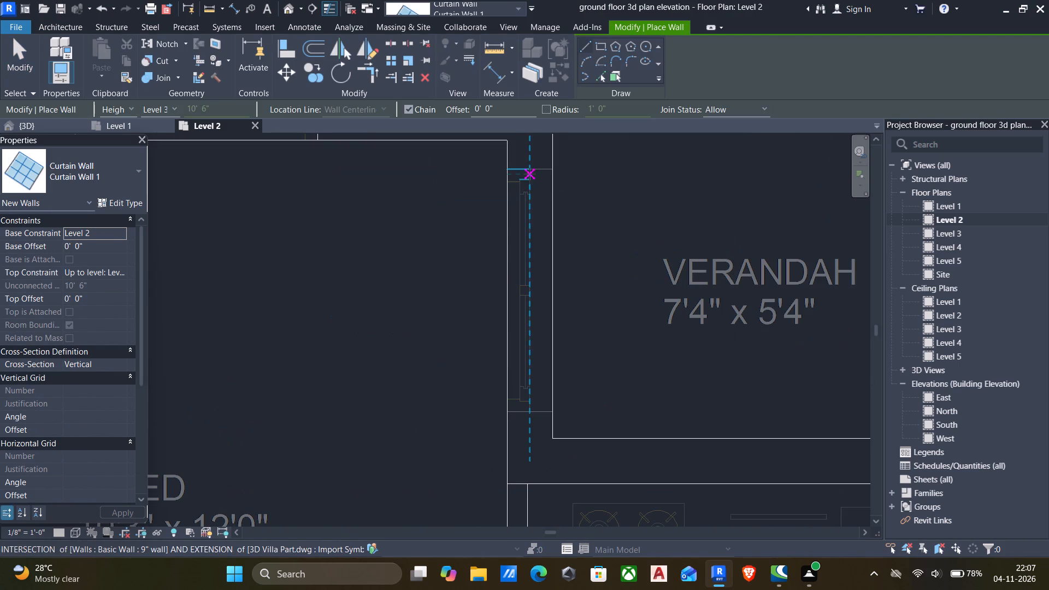
left_click(527, 170)
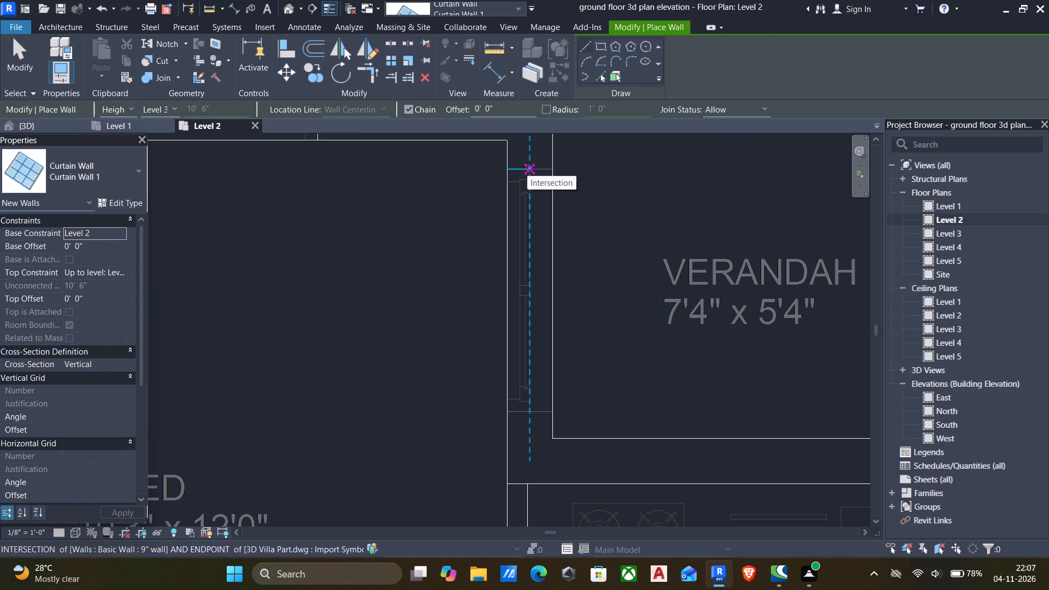
left_click(535, 415)
Draw a curtain wall across the full marked window opening in the kitchen's outer wall.
scroll(546, 414, "down", 6)
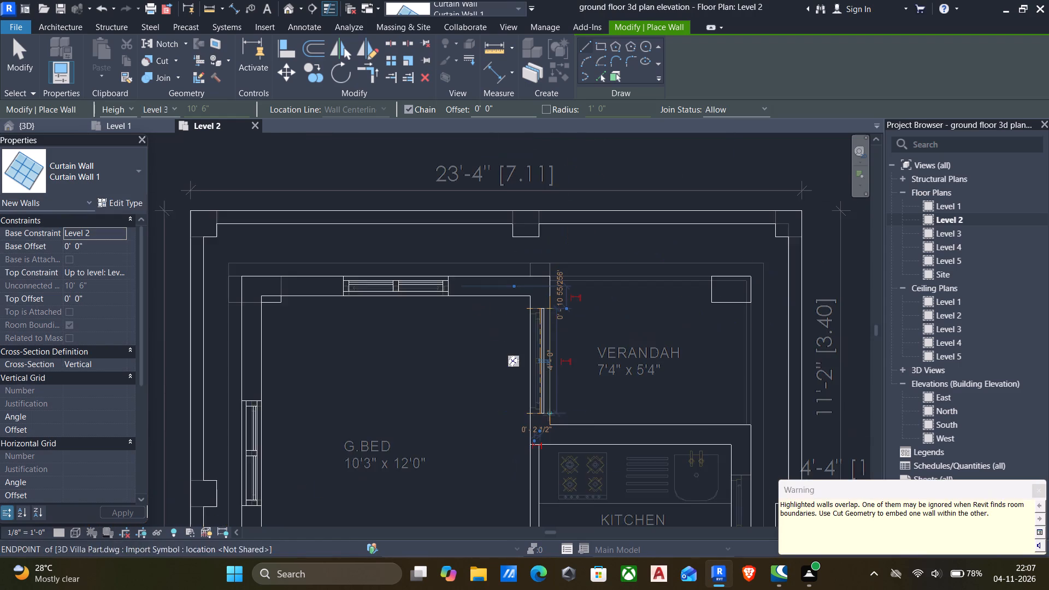
middle_click_drag(588, 420, 491, 350)
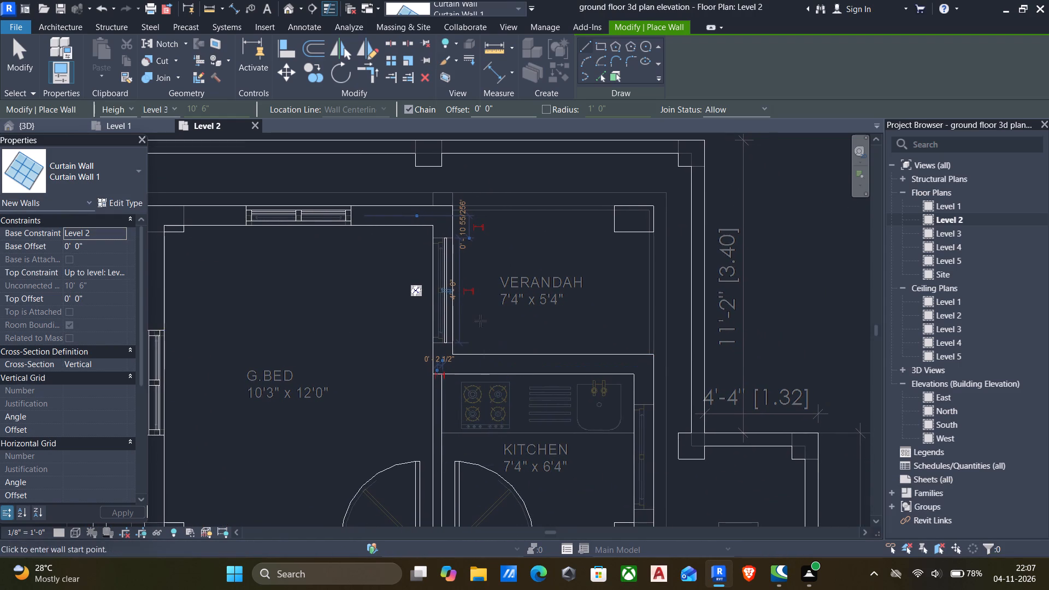
scroll(639, 412, "up", 12)
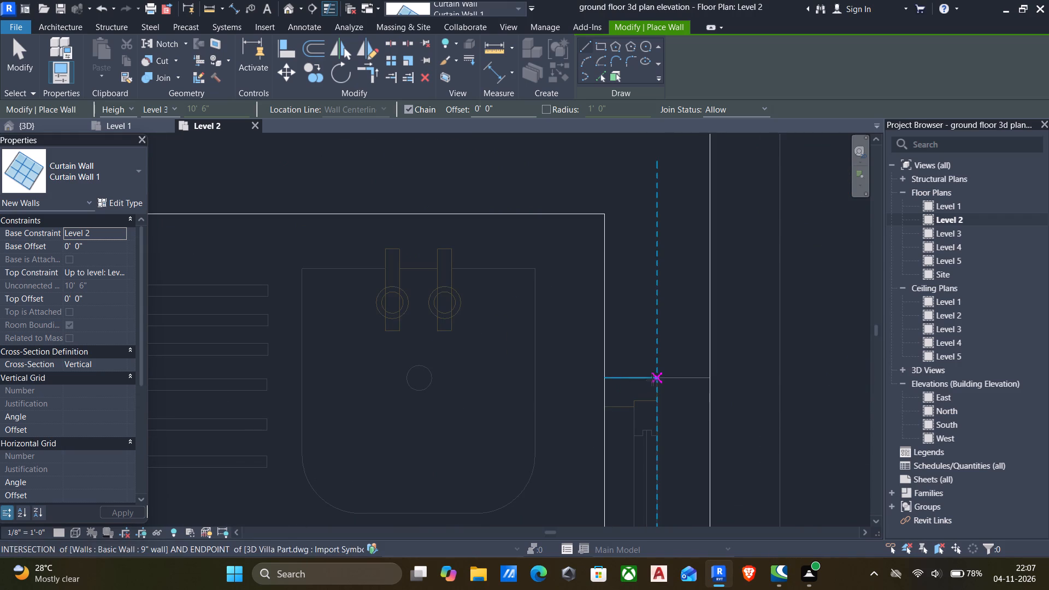
left_click(652, 379)
scroll(652, 405, "down", 5)
middle_click_drag(652, 410, 620, 205)
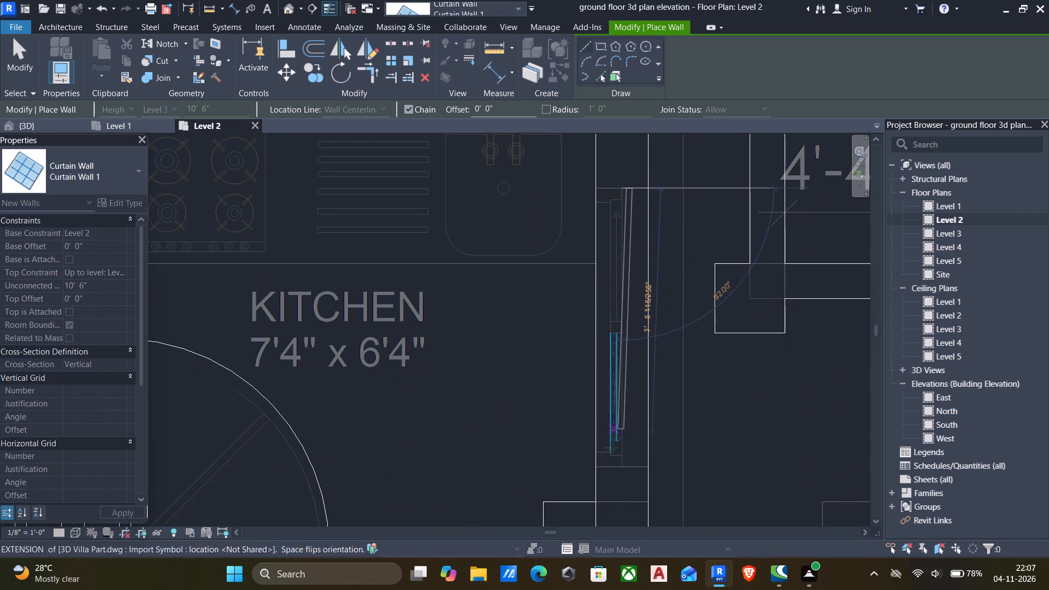
left_click(629, 468)
scroll(629, 462, "down", 5)
middle_click_drag(629, 462, 625, 446)
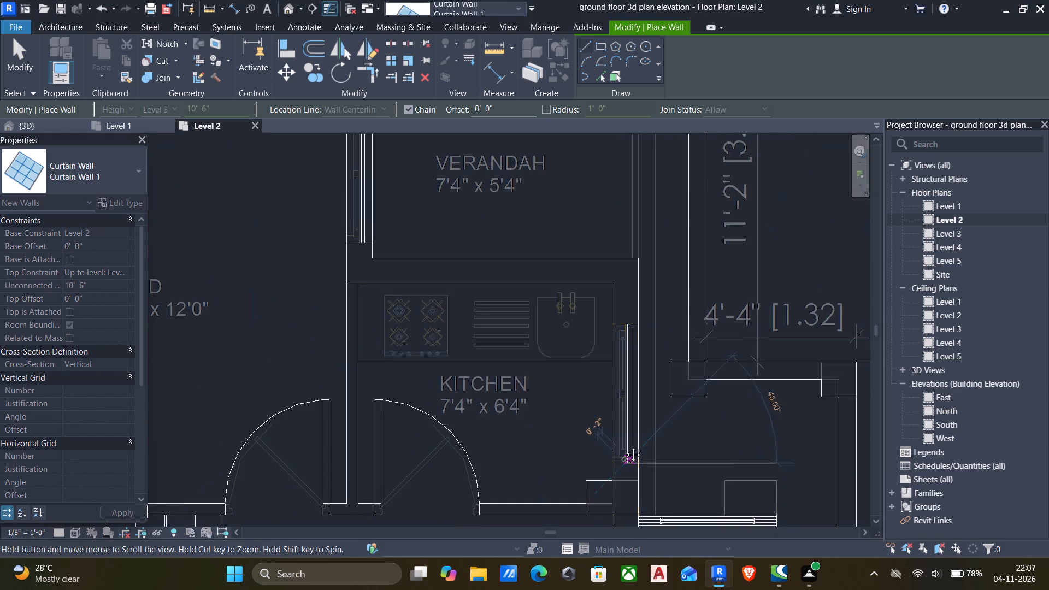
middle_click_drag(625, 446, 584, 301)
scroll(594, 335, "down", 6)
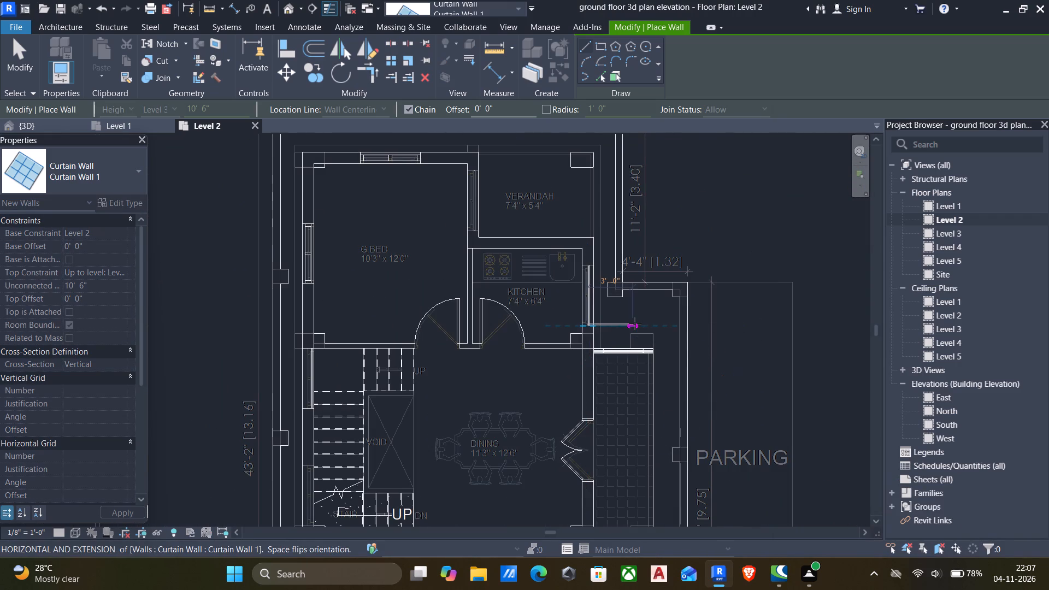
key("Escape")
Draw a 4'-0" curtain wall along the marked window opening in the office room's front wall.
scroll(598, 350, "down", 1)
middle_click_drag(598, 350, 615, 280)
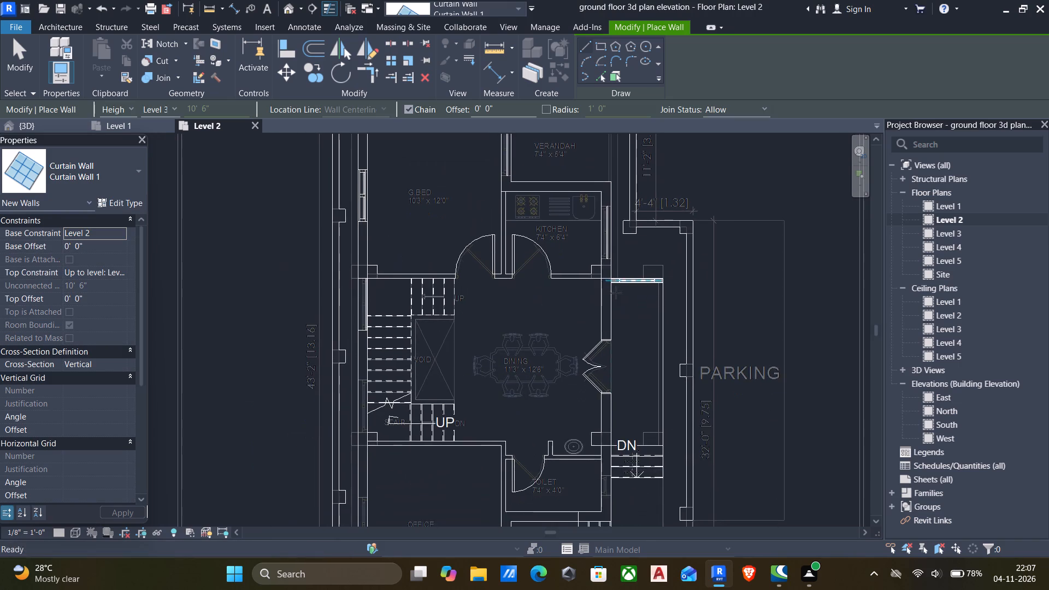
middle_click_drag(611, 354, 628, 289)
middle_click_drag(619, 365, 623, 299)
middle_click_drag(594, 349, 656, 284)
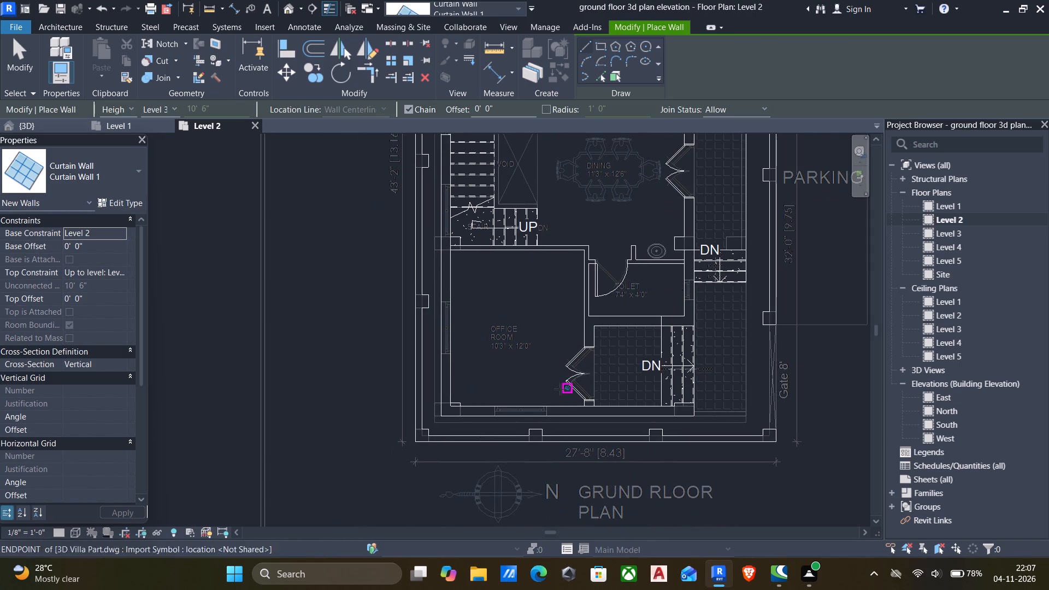
scroll(514, 438, "up", 10)
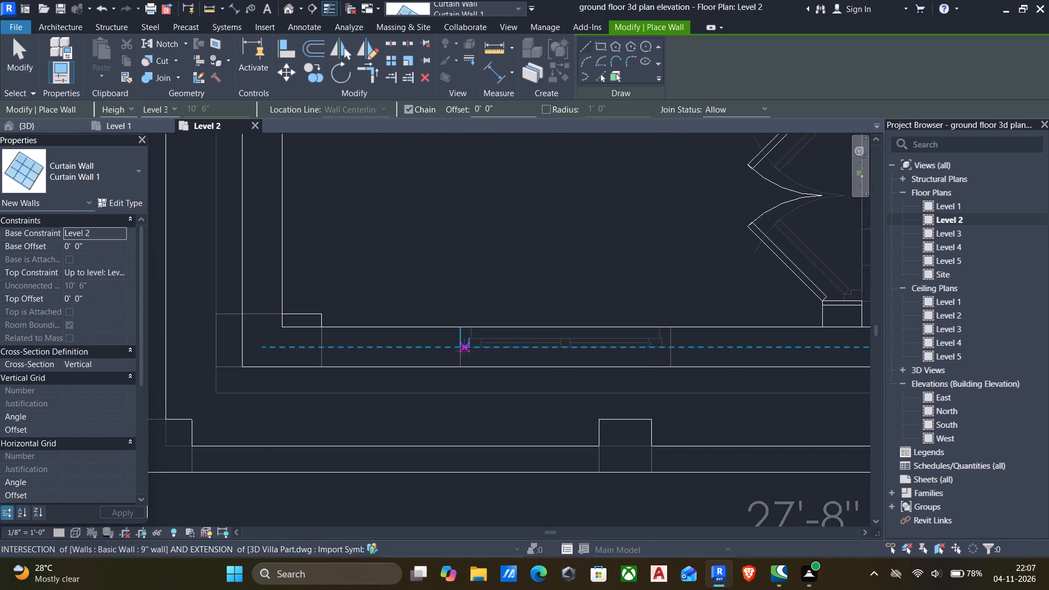
left_click(458, 350)
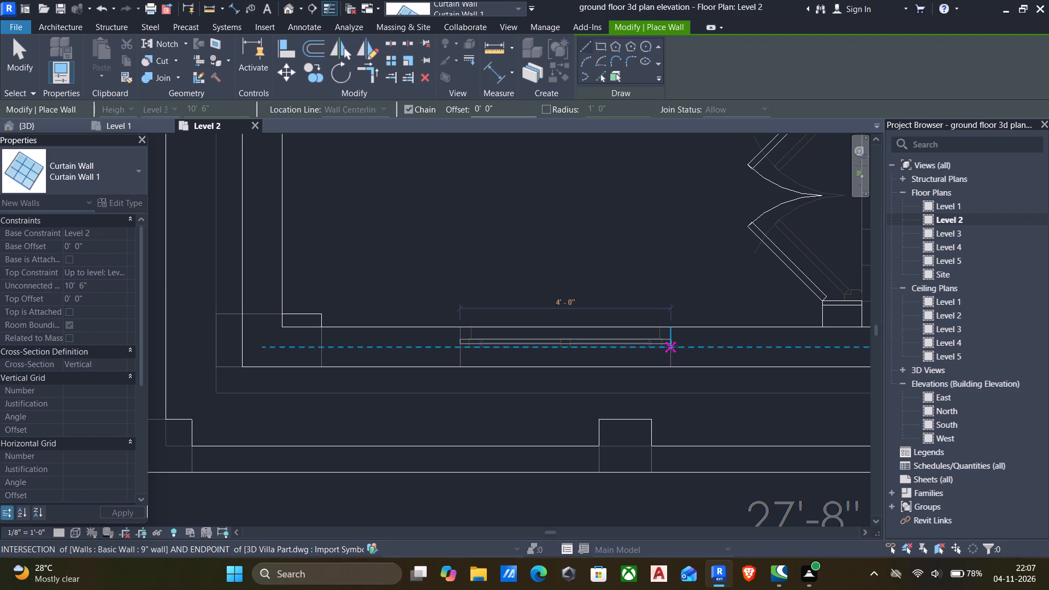
left_click(672, 346)
Draw a 4'-0" curtain wall along the window opening in the office room's outer side wall, opposite its double door.
scroll(631, 344, "down", 4)
middle_click_drag(629, 347, 688, 408)
scroll(494, 193, "down", 2)
middle_click_drag(497, 208, 506, 239)
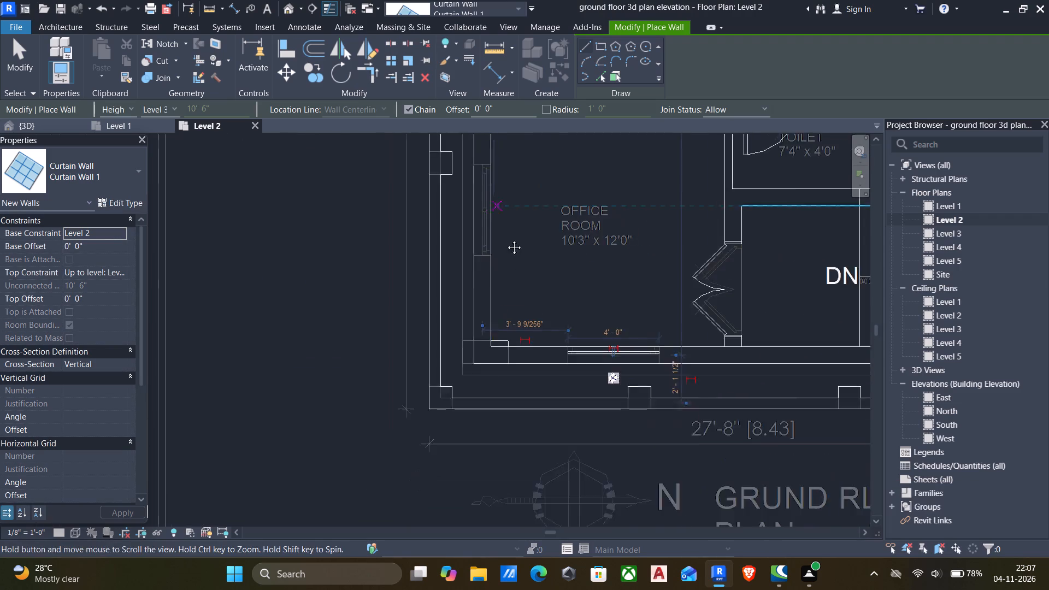
middle_click_drag(506, 239, 523, 287)
scroll(510, 255, "up", 11)
left_click(510, 229)
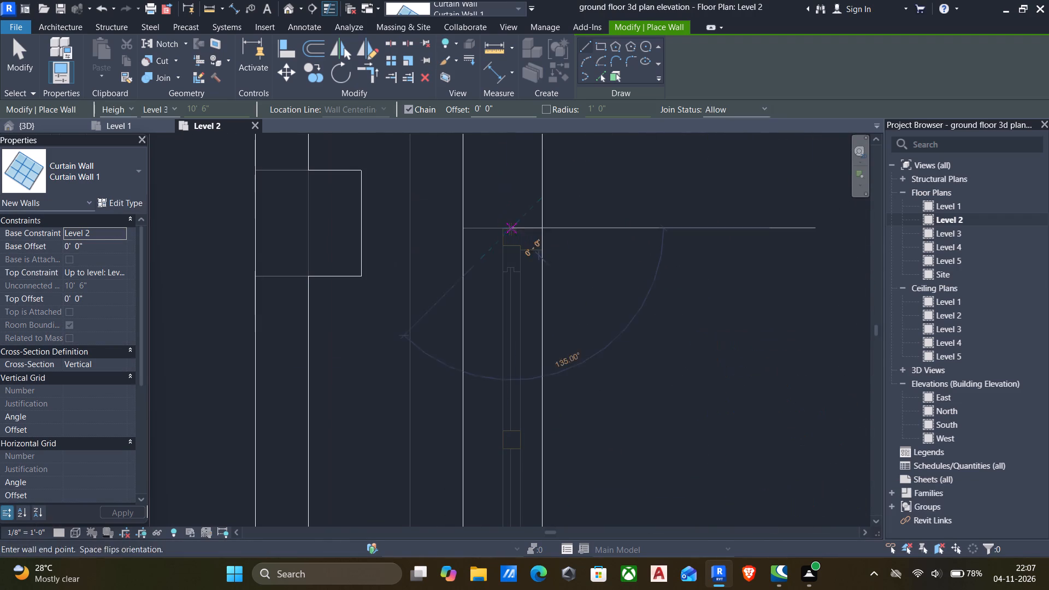
scroll(509, 297, "down", 4)
middle_click_drag(510, 305, 521, 266)
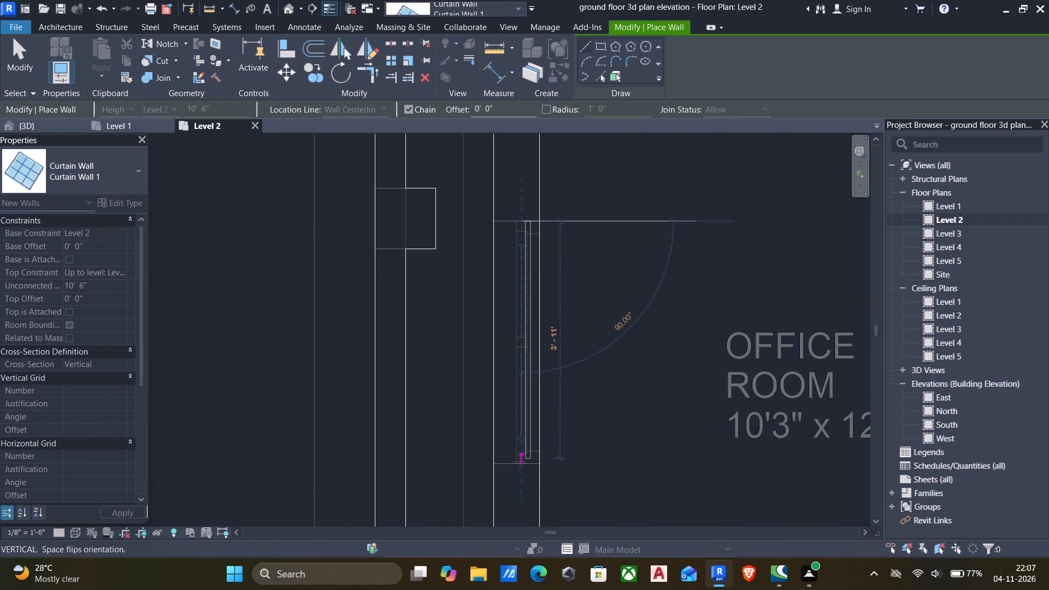
left_click(522, 464)
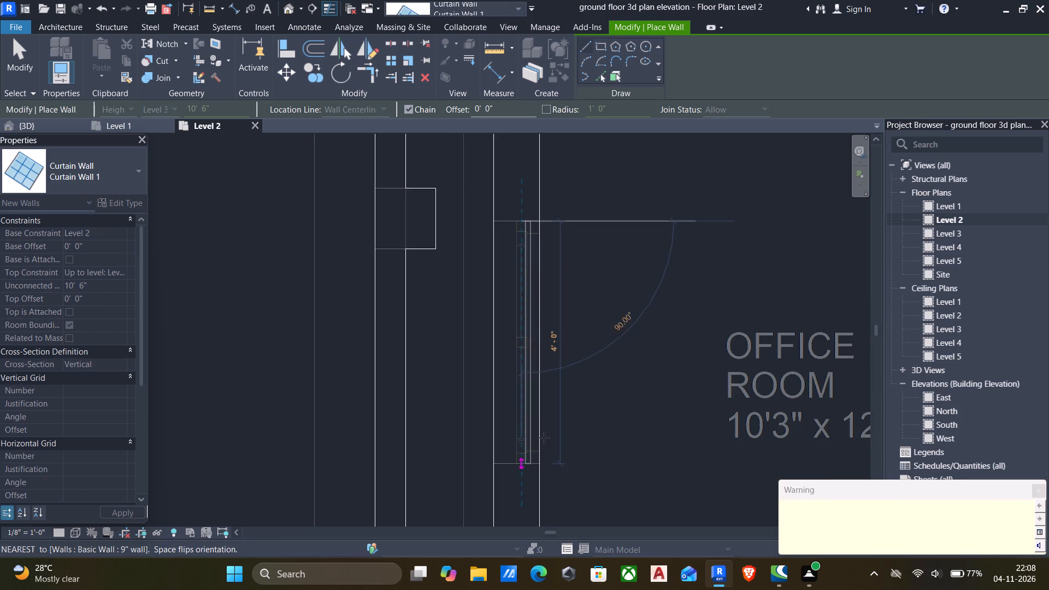
scroll(544, 438, "down", 6)
middle_click_drag(580, 429, 508, 379)
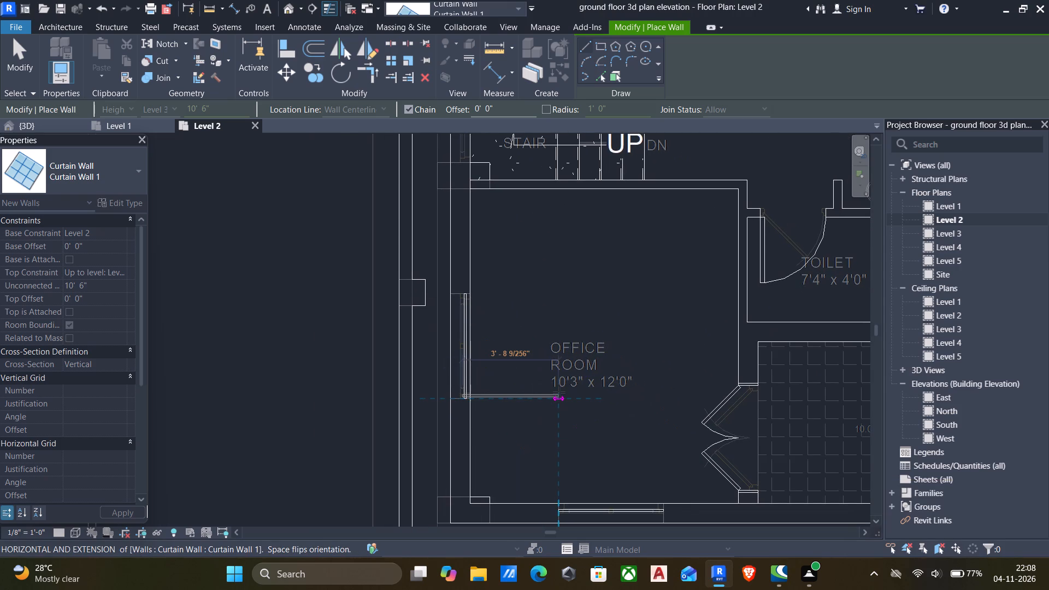
key("Escape")
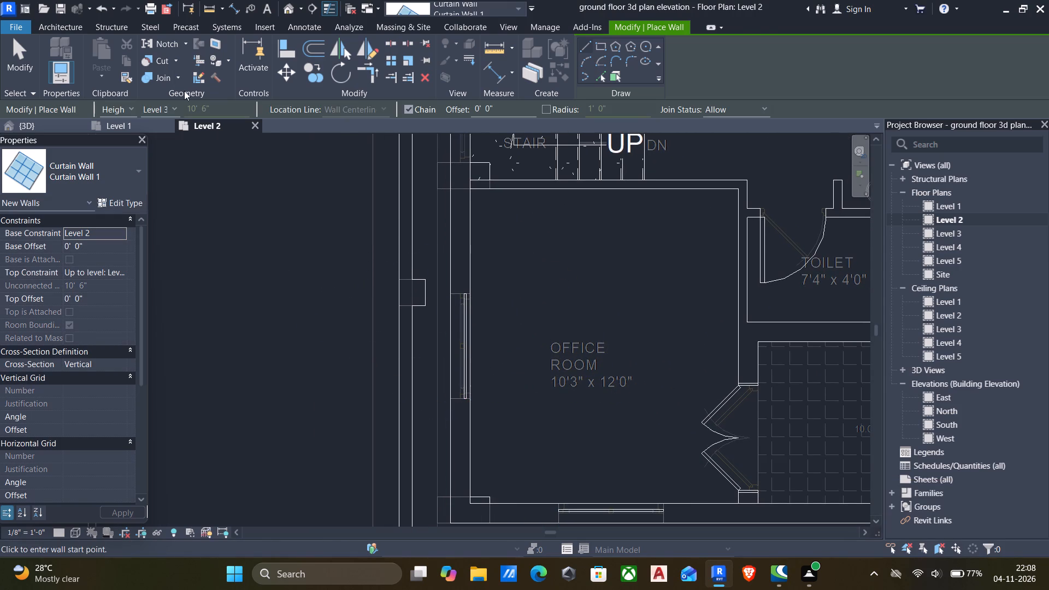
Cut the office room's outer side wall and front wall with their new curtain walls using Cut Geometry.
left_click(153, 63)
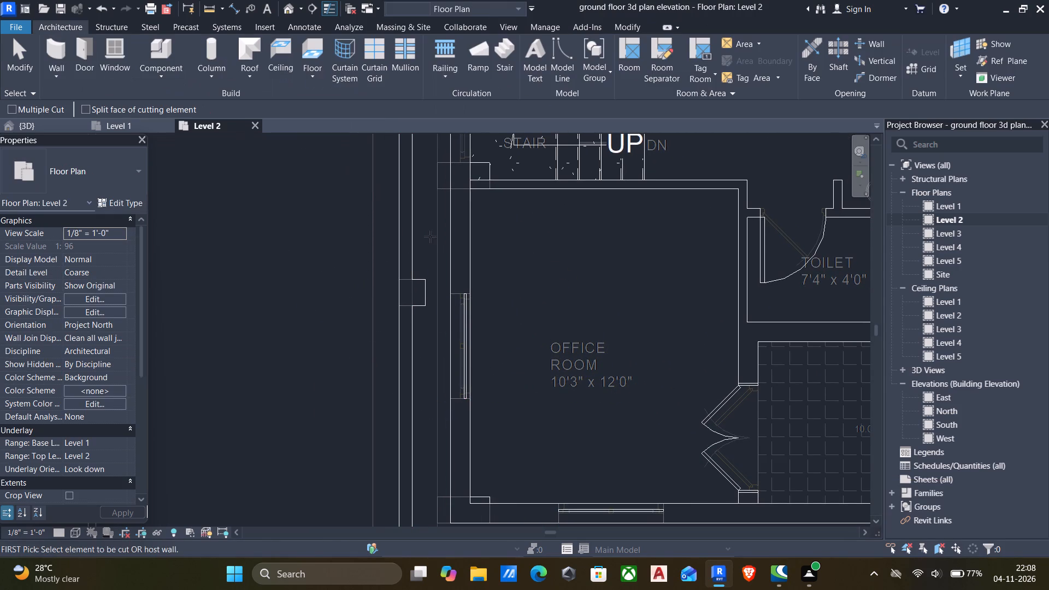
left_click(449, 251)
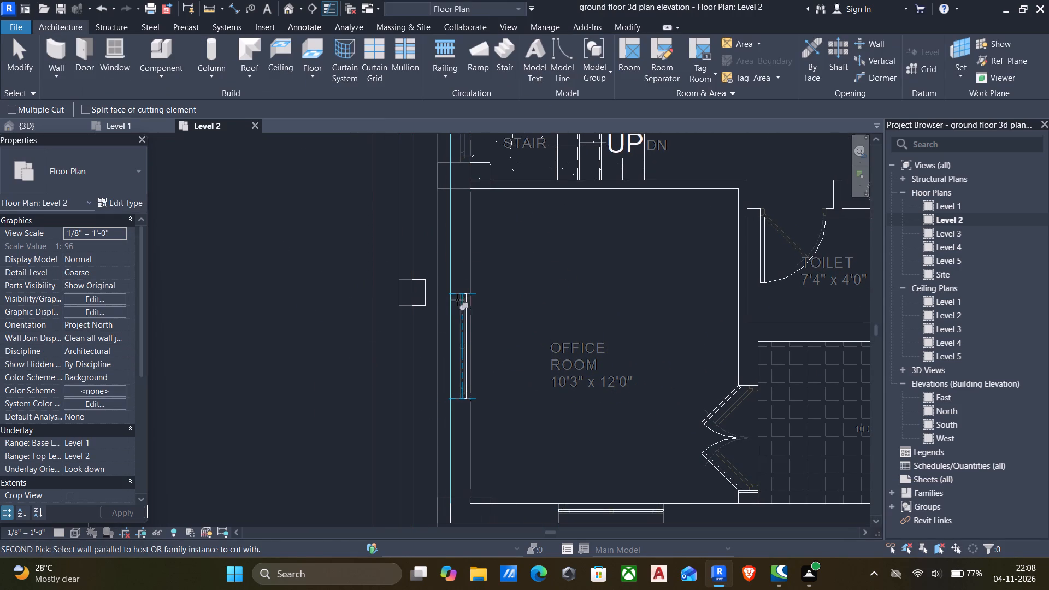
left_click(466, 323)
scroll(543, 350, "down", 6)
middle_click_drag(575, 375, 551, 334)
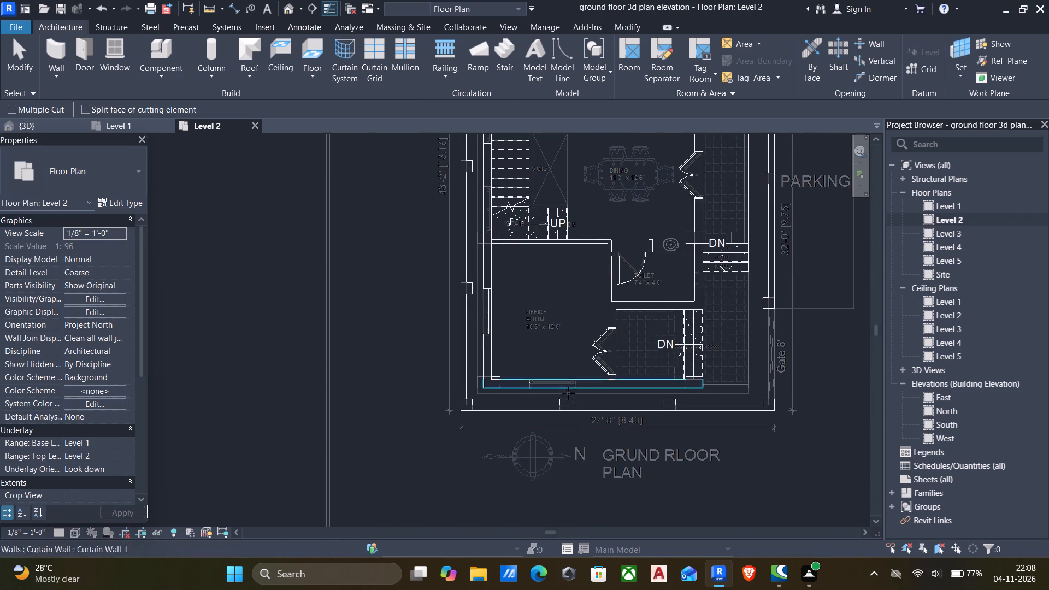
scroll(570, 394, "up", 6)
left_click(601, 383)
left_click(552, 369)
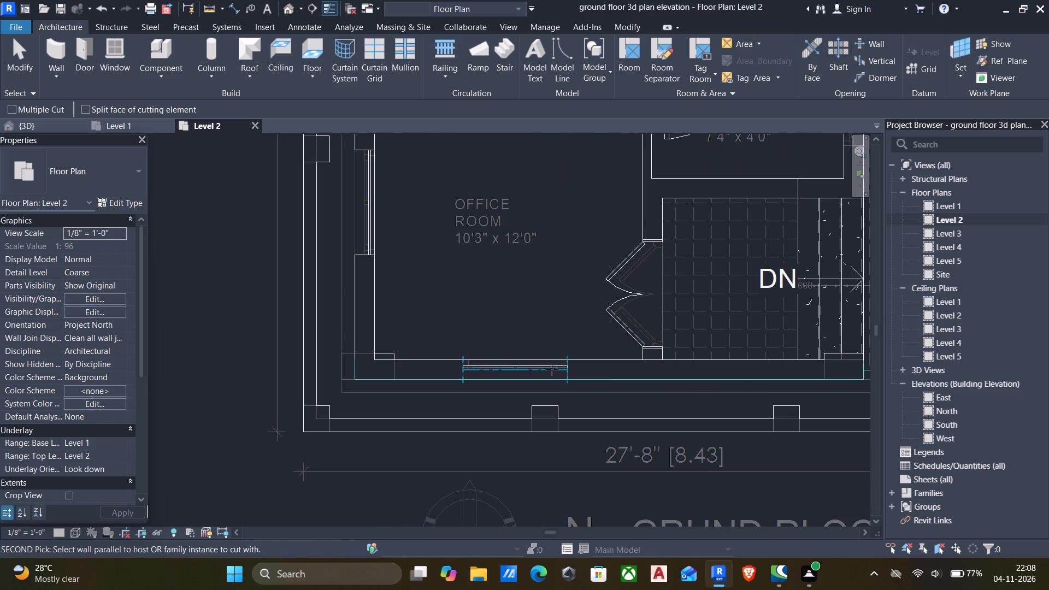
Cut the kitchen's outer wall and the G.BED–verandah wall with their curtain walls.
scroll(600, 376, "down", 6)
middle_click_drag(693, 385, 645, 452)
scroll(674, 269, "down", 1)
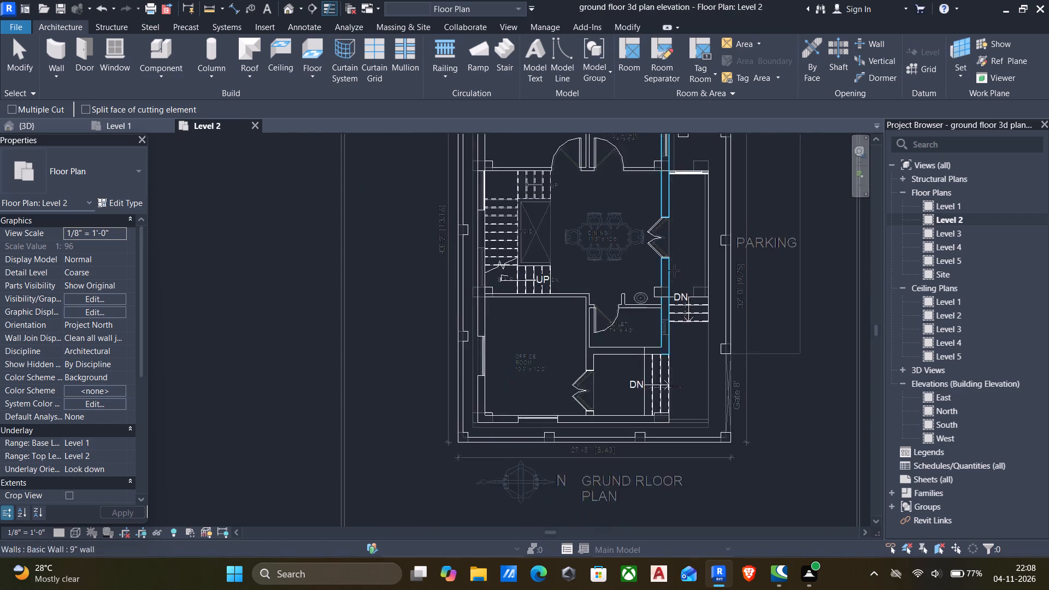
middle_click_drag(672, 275, 668, 406)
scroll(665, 262, "up", 6)
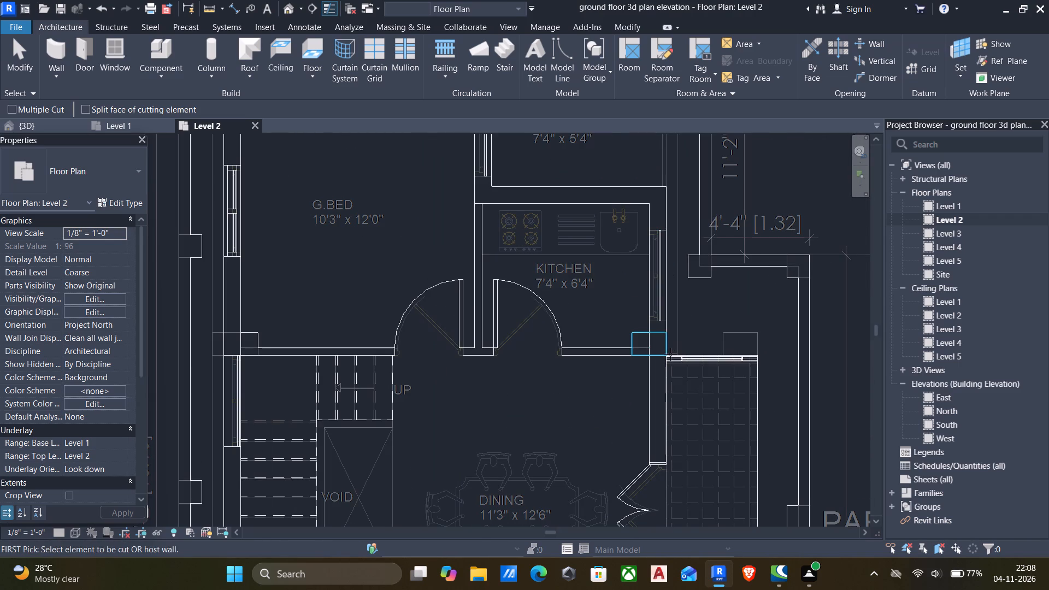
left_click(665, 209)
left_click(658, 240)
scroll(616, 228, "down", 5)
middle_click_drag(612, 234, 635, 315)
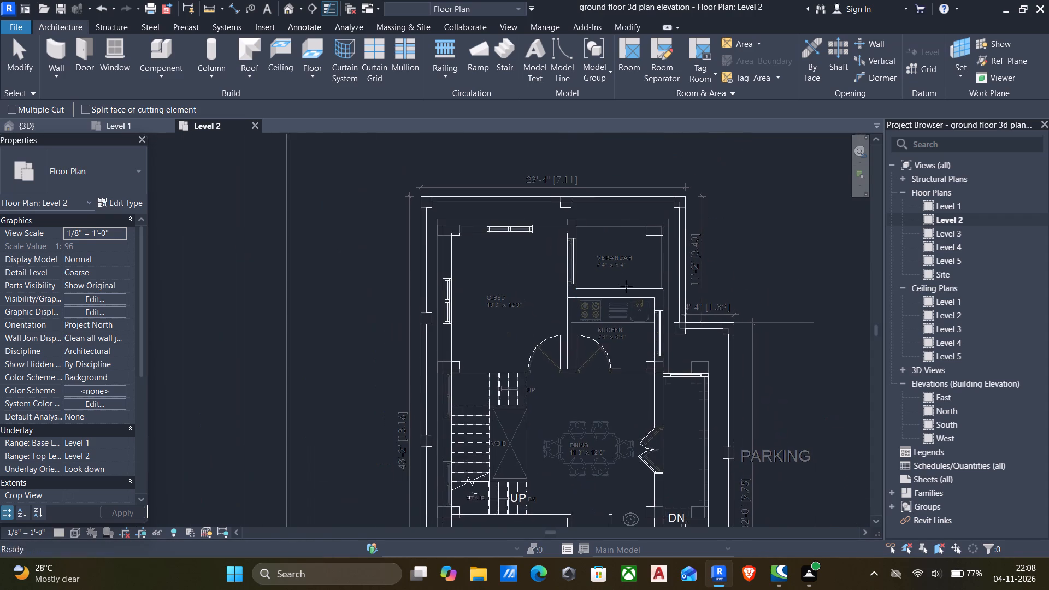
scroll(566, 226, "up", 6)
left_click(585, 237)
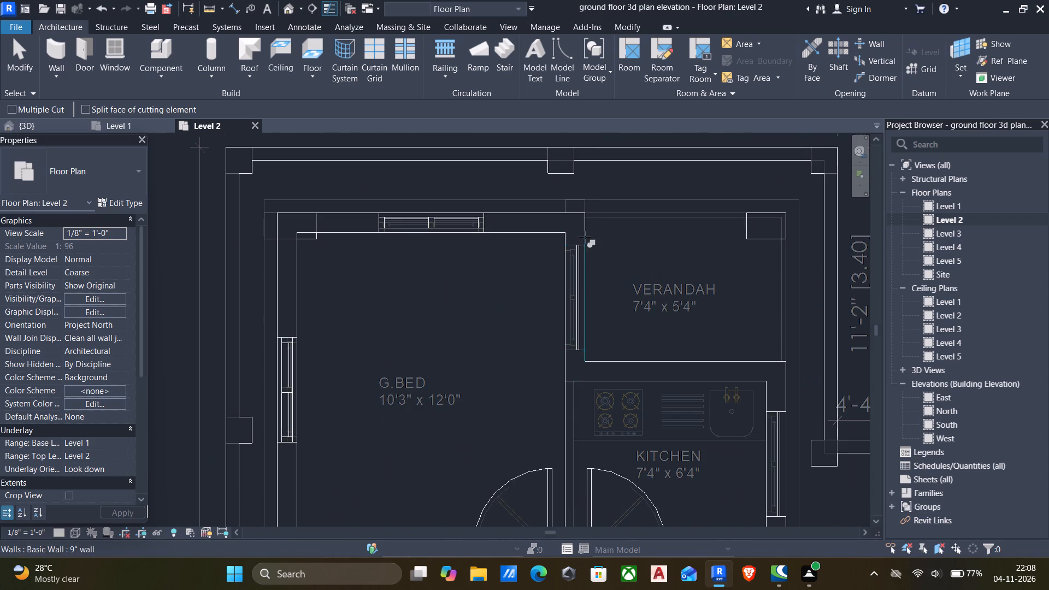
left_click(576, 262)
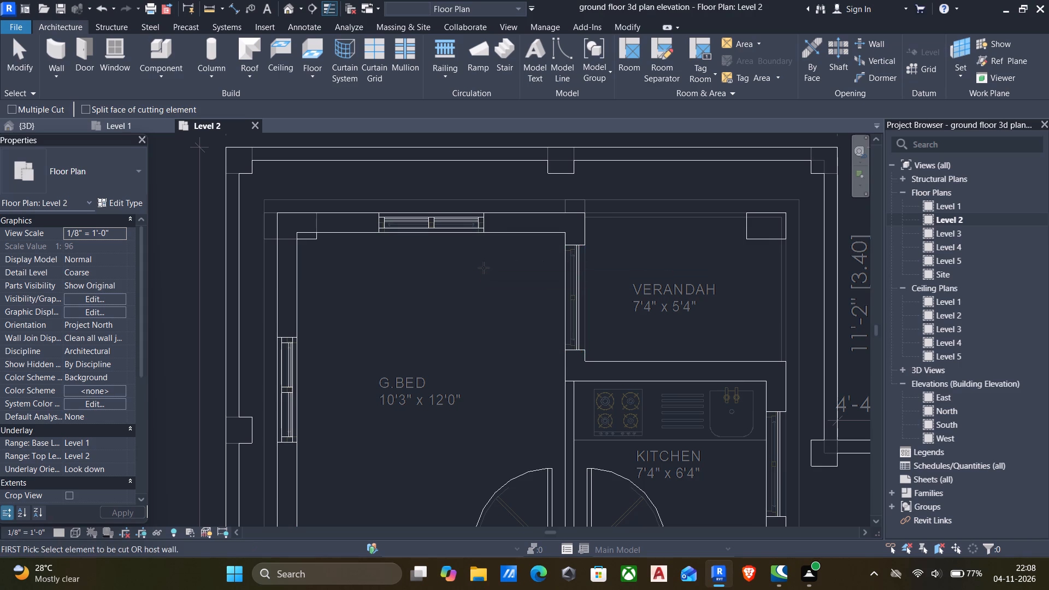
scroll(479, 305, "down", 2)
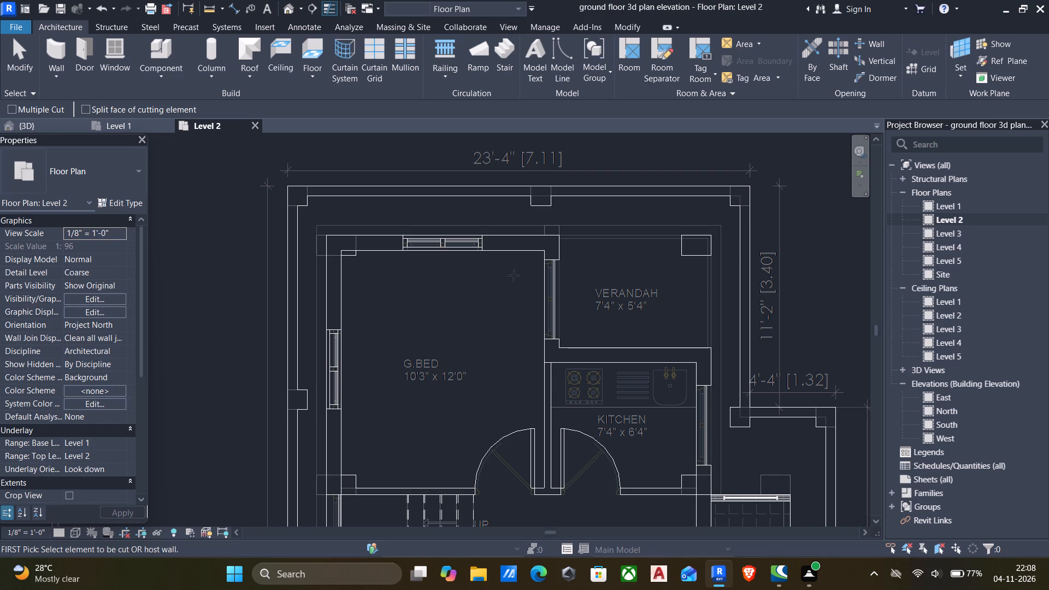
key("Escape")
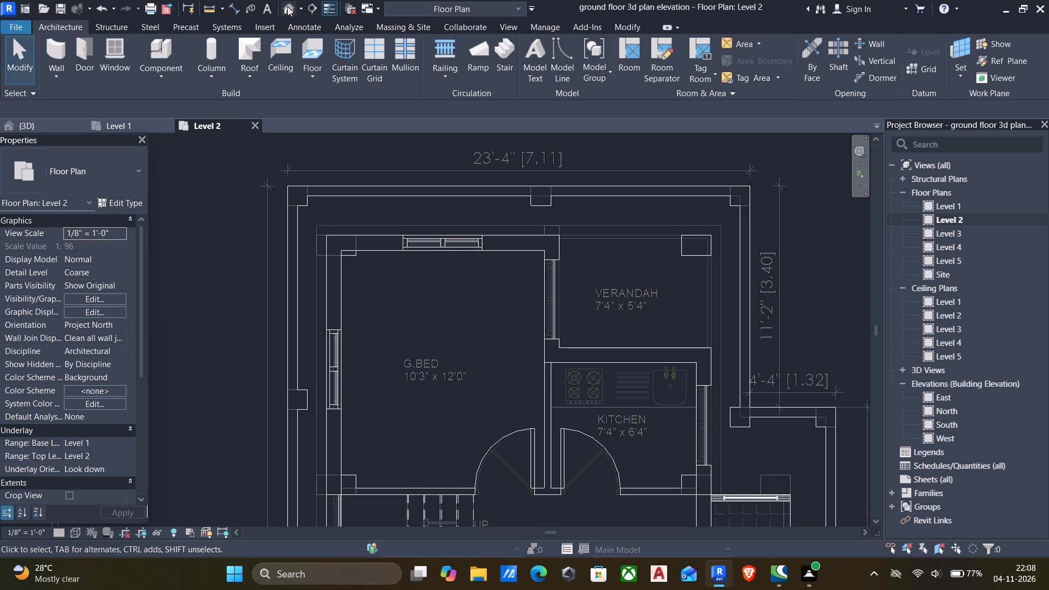
In the 3D view, set the G.BED–verandah curtain wall's base offset to 3' and top offset to -3'.
left_click(287, 8)
scroll(478, 273, "down", 7)
middle_click_drag(503, 287, 400, 455, "shift")
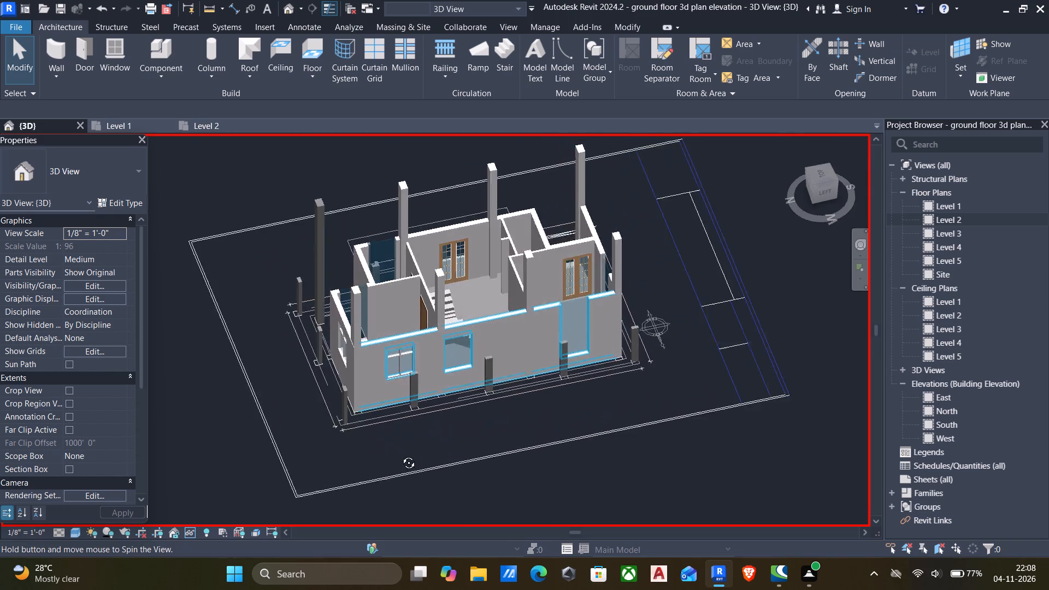
middle_click_drag(400, 455, 524, 465, "shift")
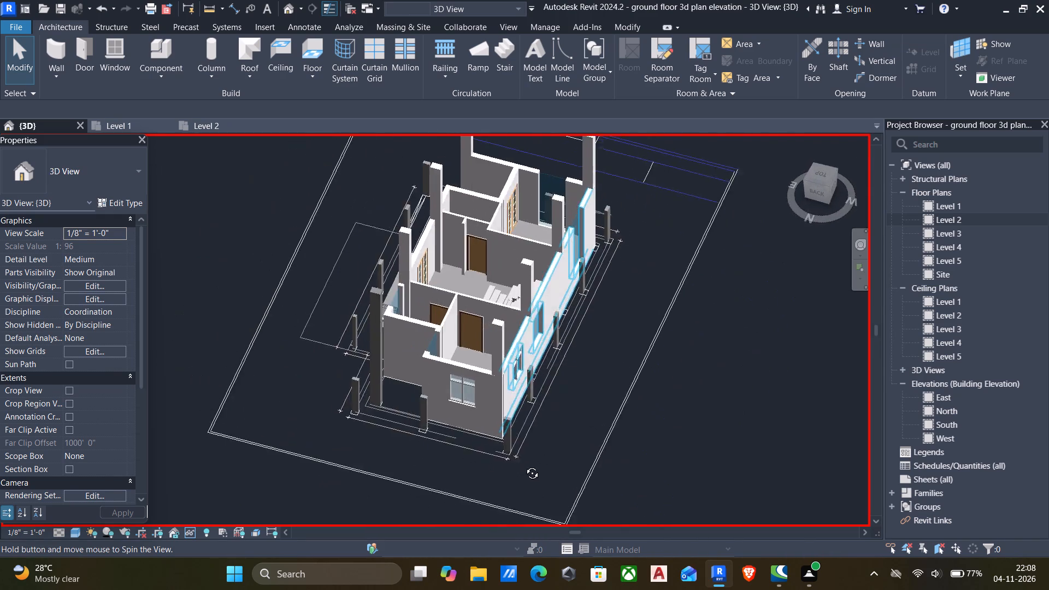
middle_click_drag(524, 465, 780, 519, "shift")
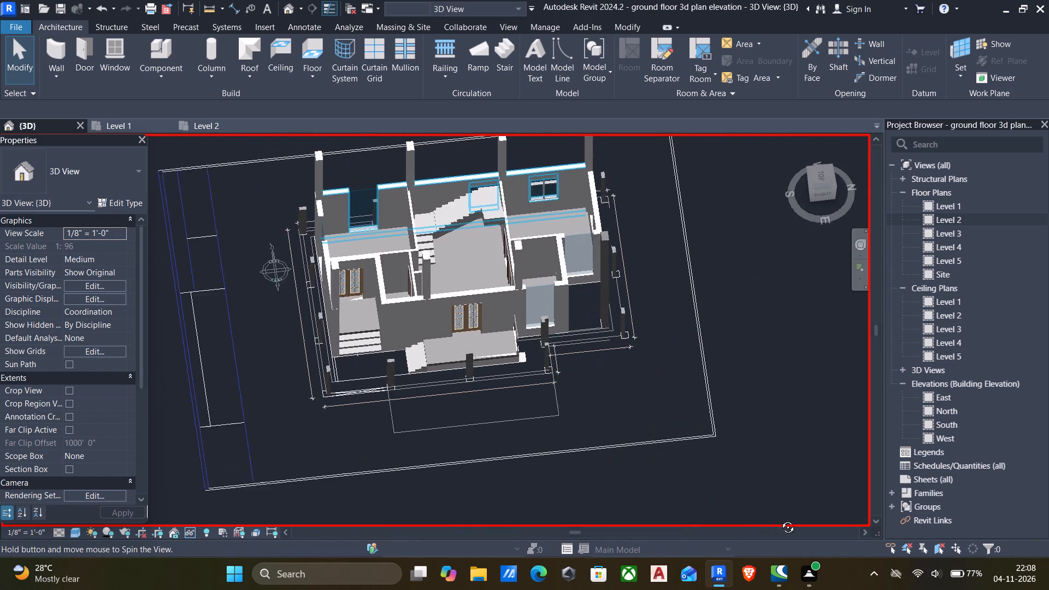
middle_click_drag(780, 519, 845, 517, "shift")
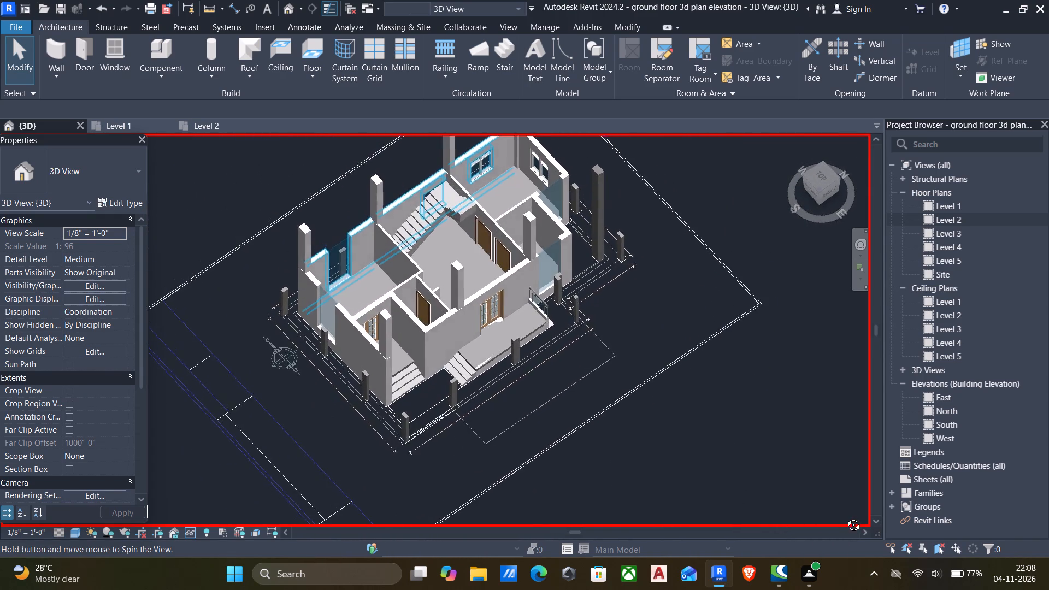
middle_click_drag(845, 517, 650, 376, "shift")
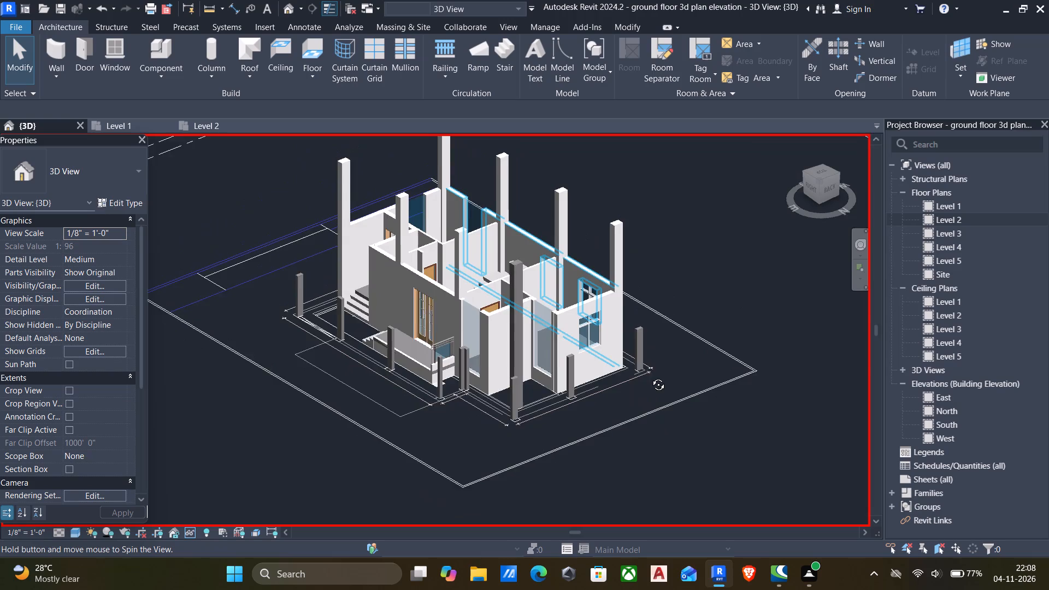
middle_click_drag(650, 376, 669, 374, "shift")
scroll(589, 320, "up", 6)
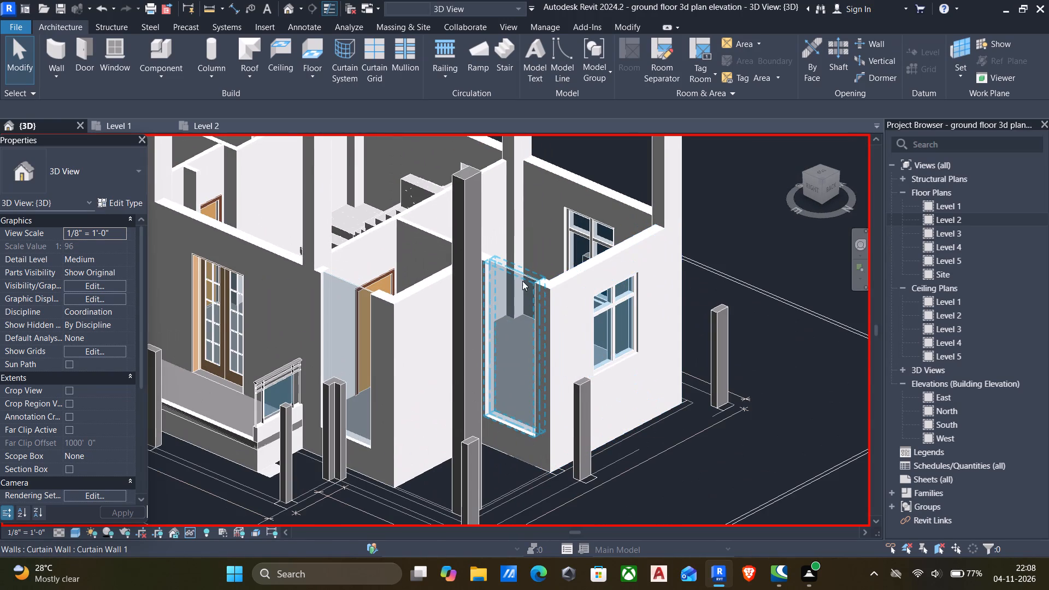
left_click(520, 279)
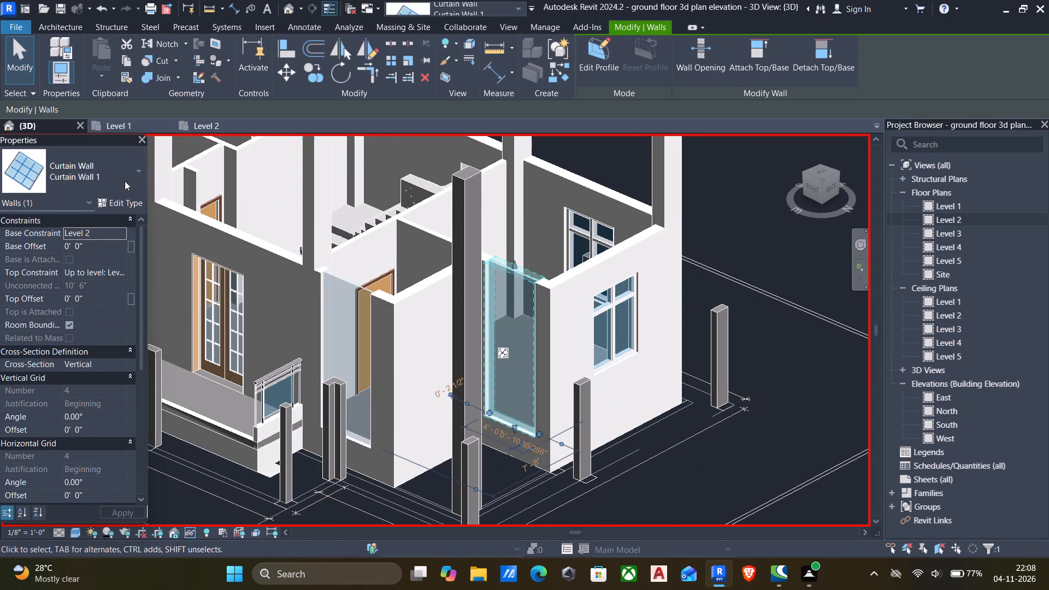
left_click(97, 249)
type("3'")
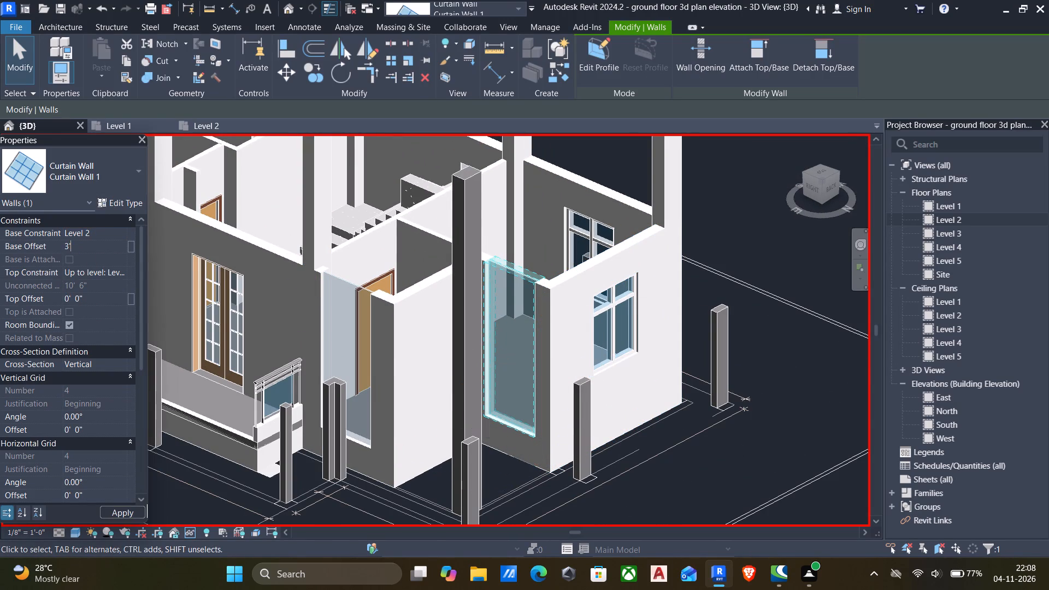
key("Return")
left_click(99, 300)
key("minus")
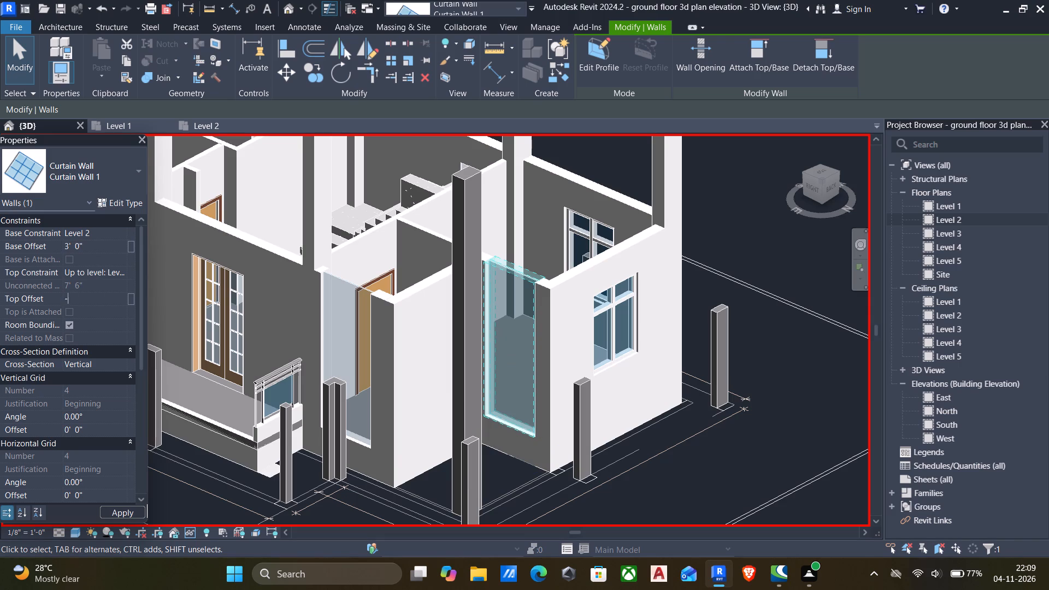
key("3")
key("Return")
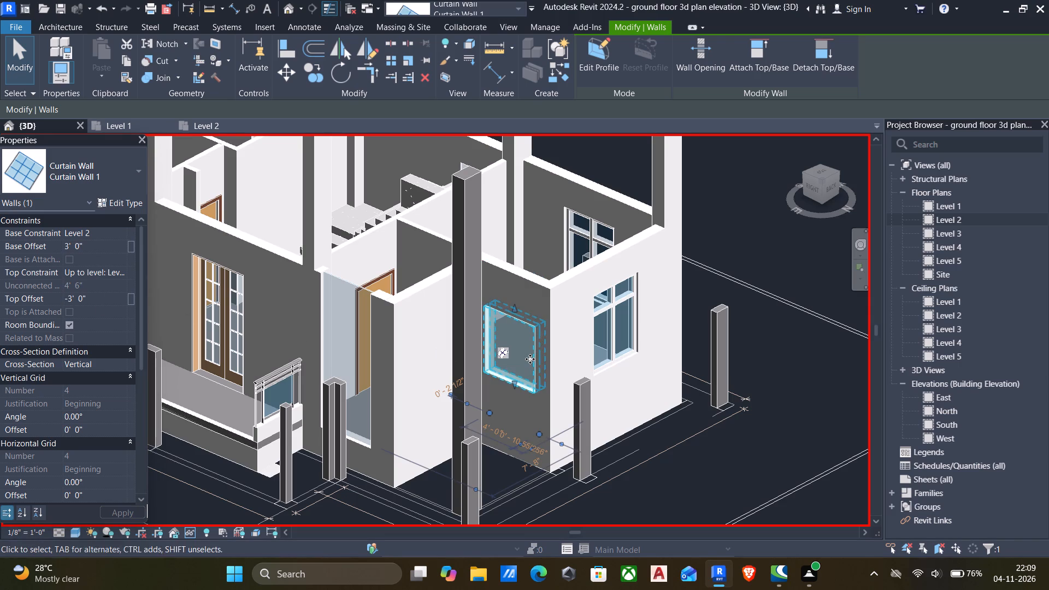
key("Escape")
Set the base offset to 3' and the top offset to -3' for the curtain wall in the kitchen's outer wall.
left_click(359, 287)
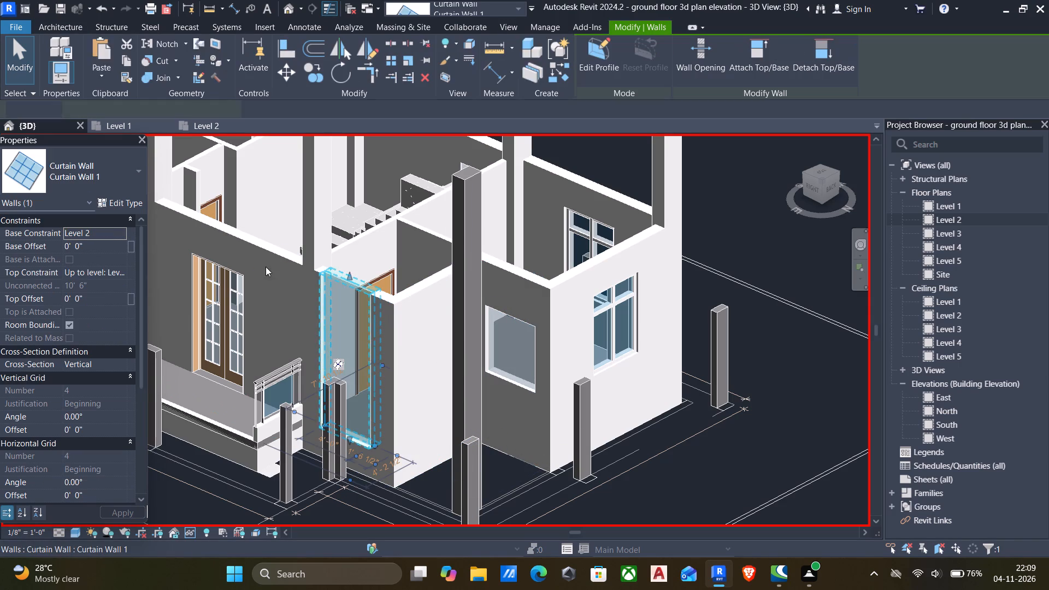
left_click(108, 246)
key("minus")
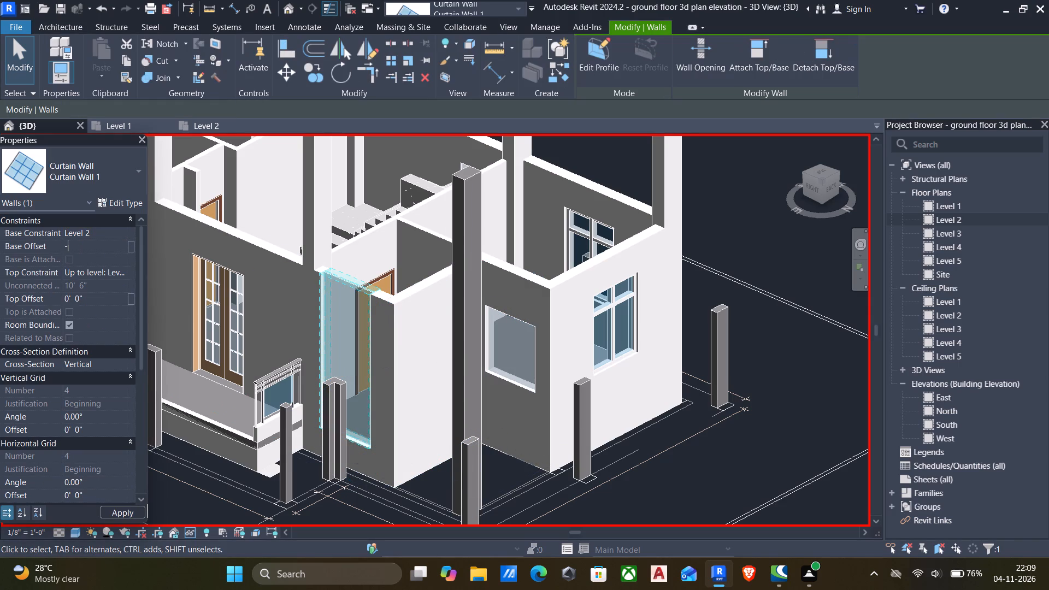
key("BackSpace")
key("3")
key("apostrophe")
key("Return")
left_click(112, 299)
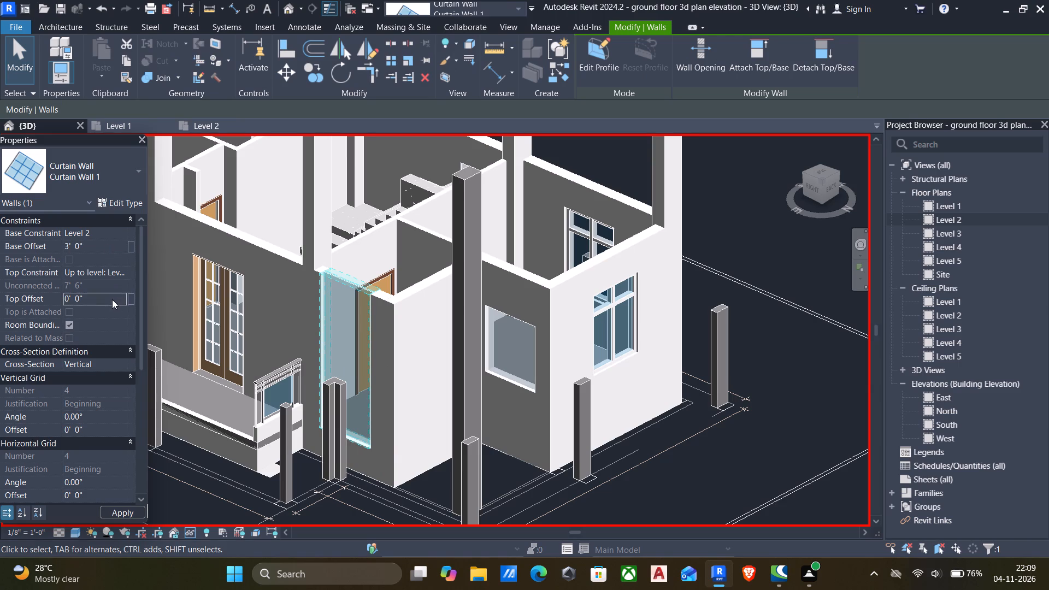
key("minus")
key("3")
key("apostrophe")
key("Return")
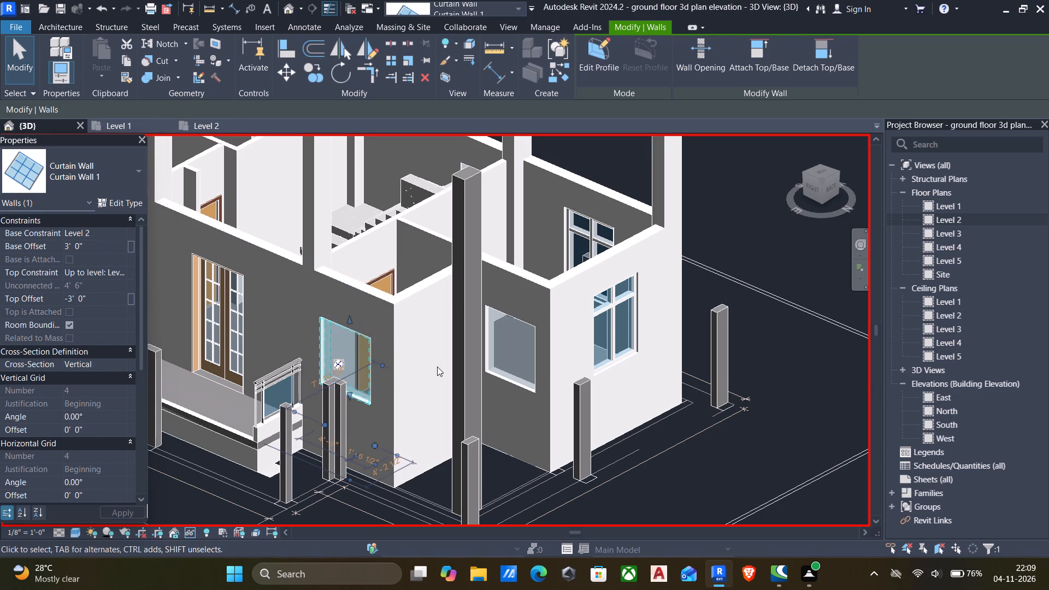
Set the office room's front curtain wall to a 3' base offset and a -2' top offset.
scroll(468, 371, "down", 6)
scroll(350, 335, "down", 2)
middle_click_drag(351, 338, 372, 353, "shift")
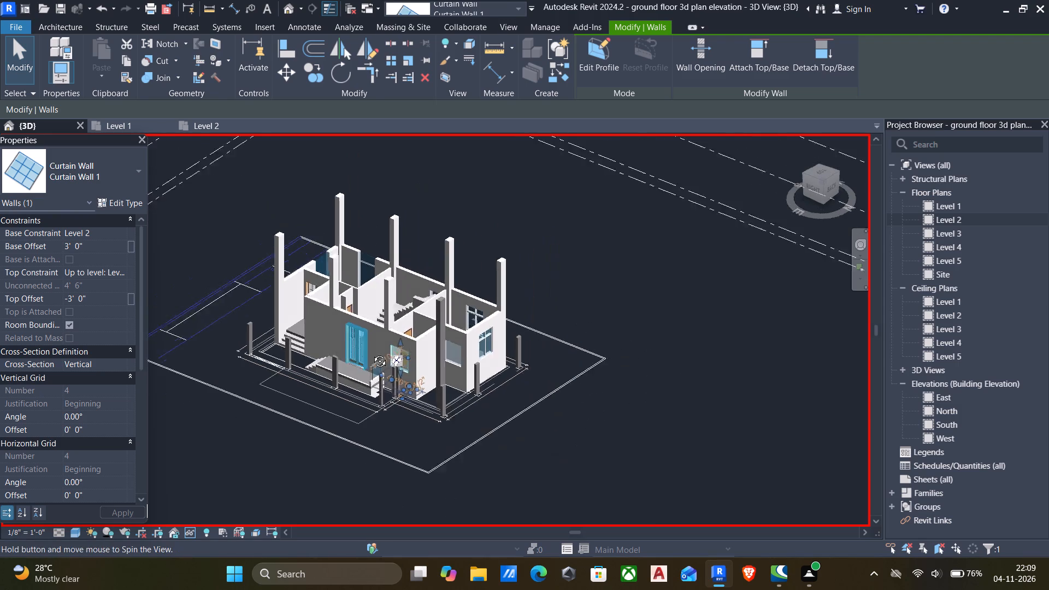
middle_click_drag(372, 353, 573, 358, "shift")
middle_click_drag(520, 373, 646, 352)
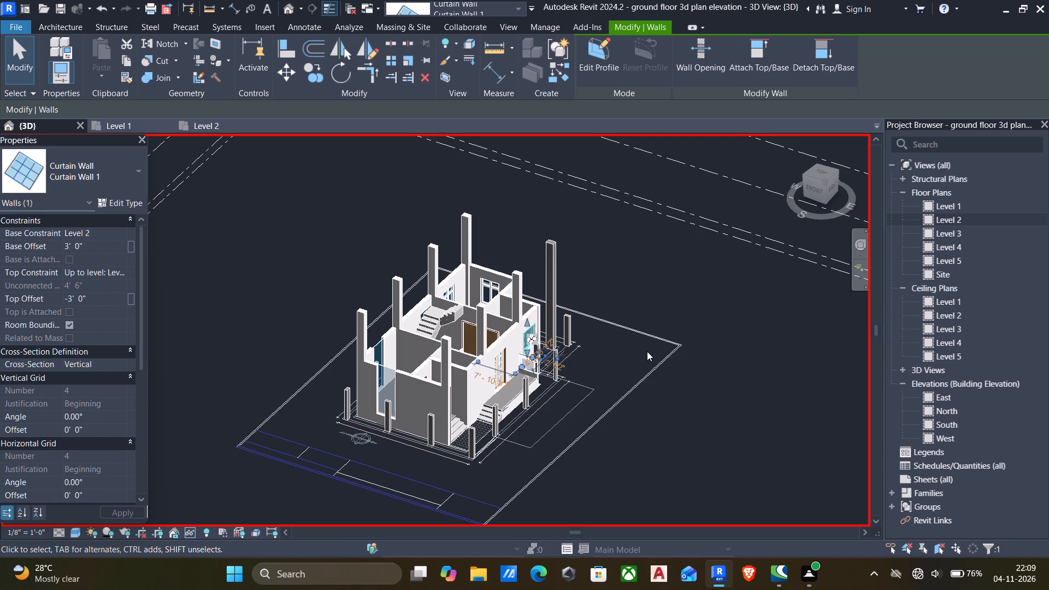
scroll(384, 363, "up", 4)
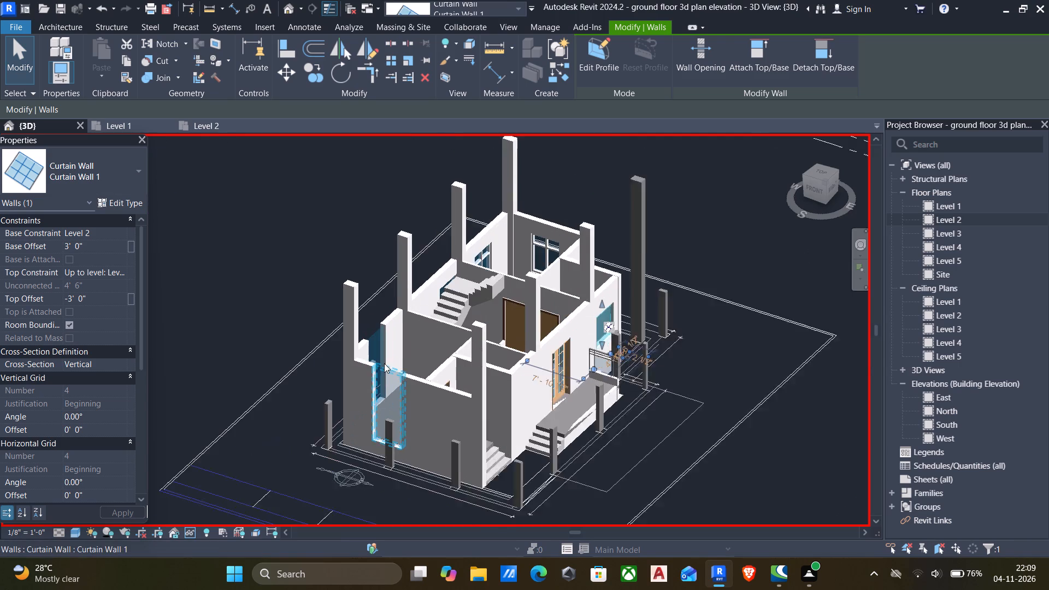
left_click(385, 364)
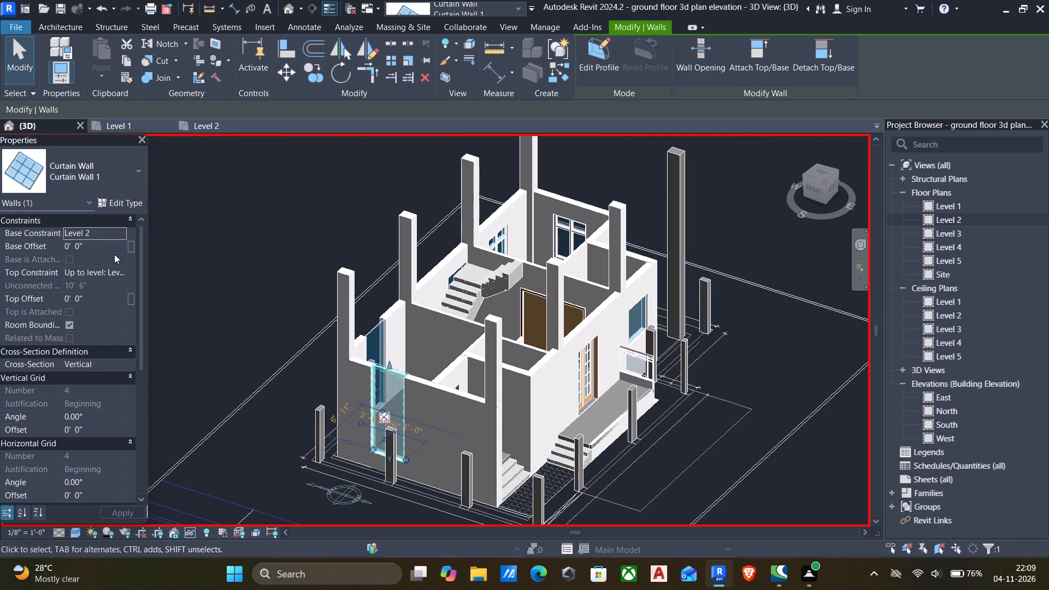
left_click(111, 245)
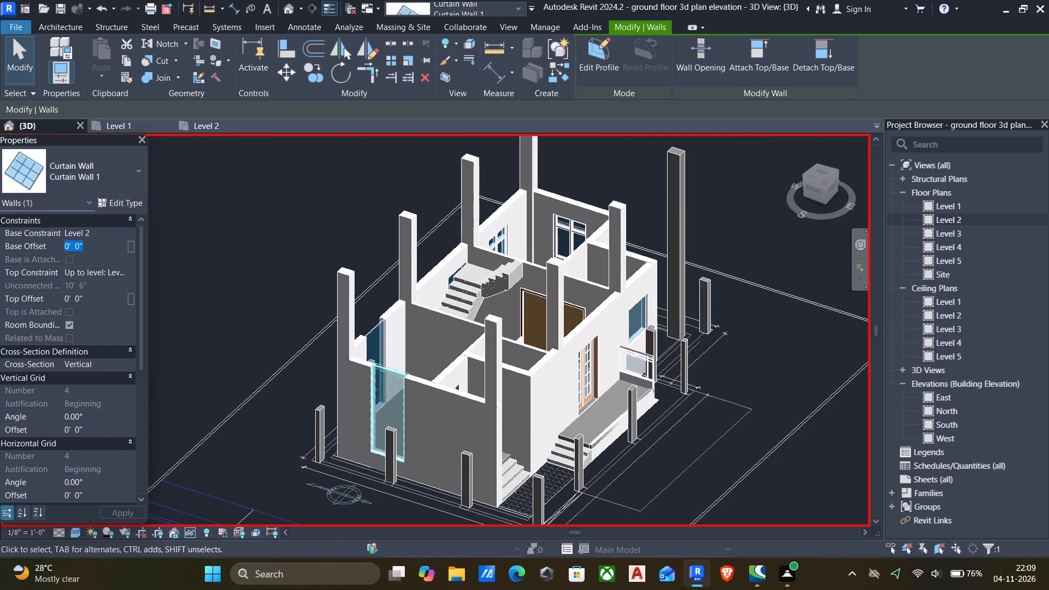
type("3'")
key("Return")
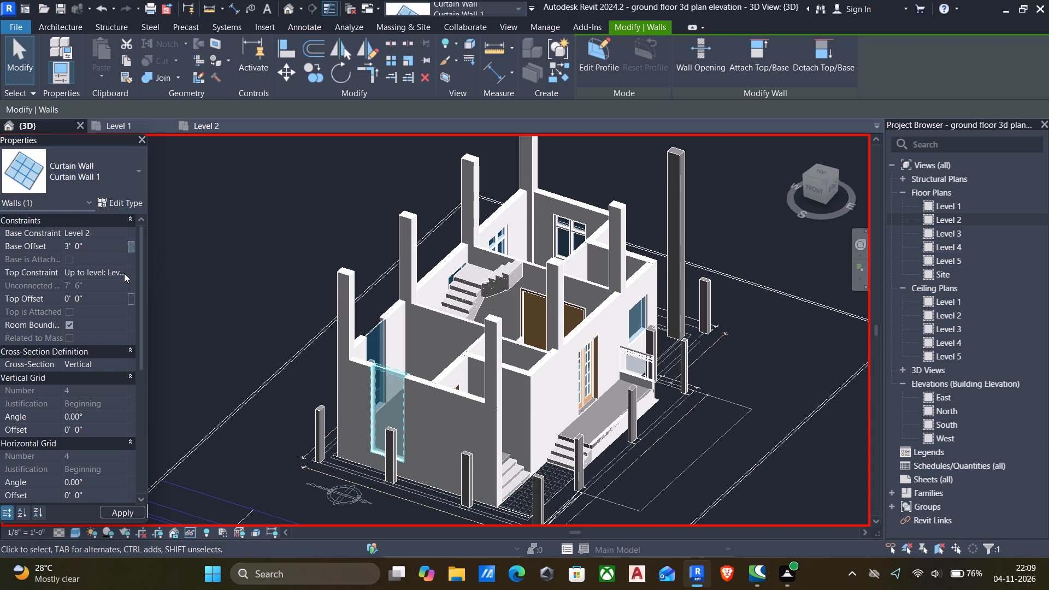
left_click(104, 298)
type("-2")
key("Return")
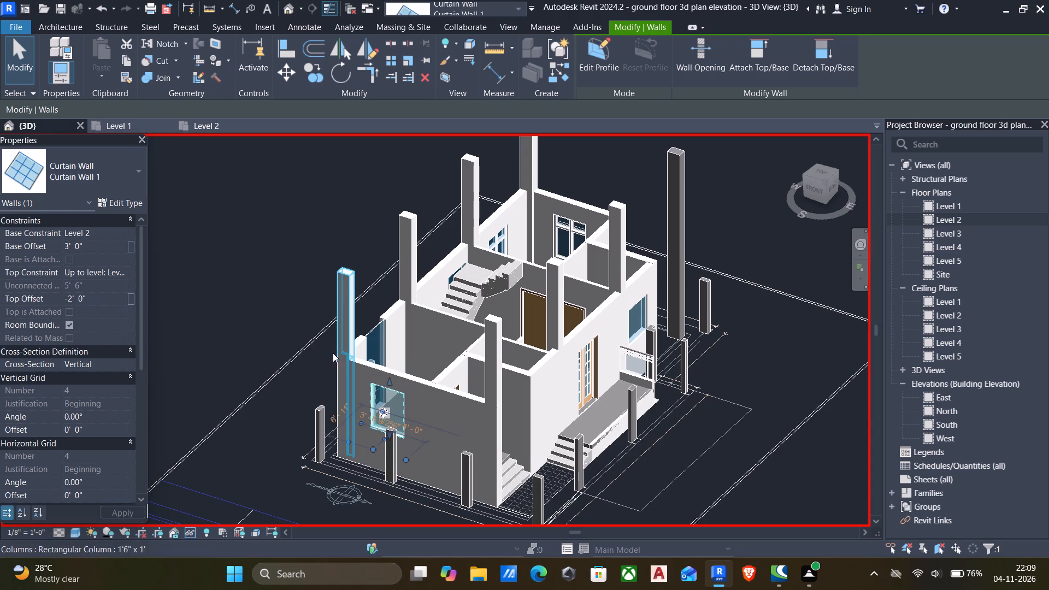
Set the curtain wall in the office room's outer side wall to a 3' base offset and a -2' top offset.
scroll(331, 341, "up", 3)
left_click(387, 330)
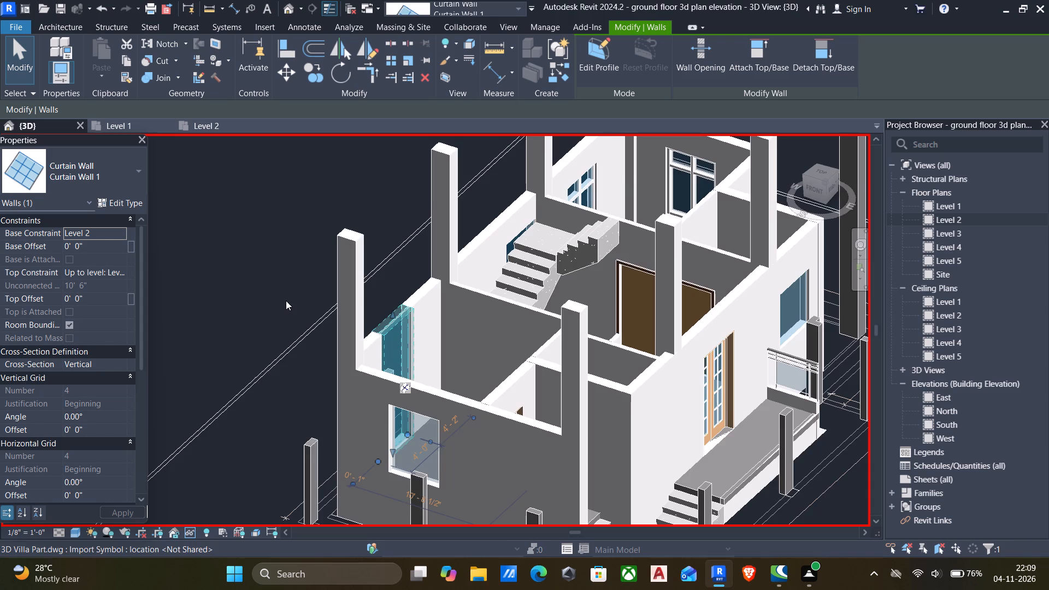
scroll(286, 300, "down", 6)
middle_click_drag(286, 302, 533, 302, "shift")
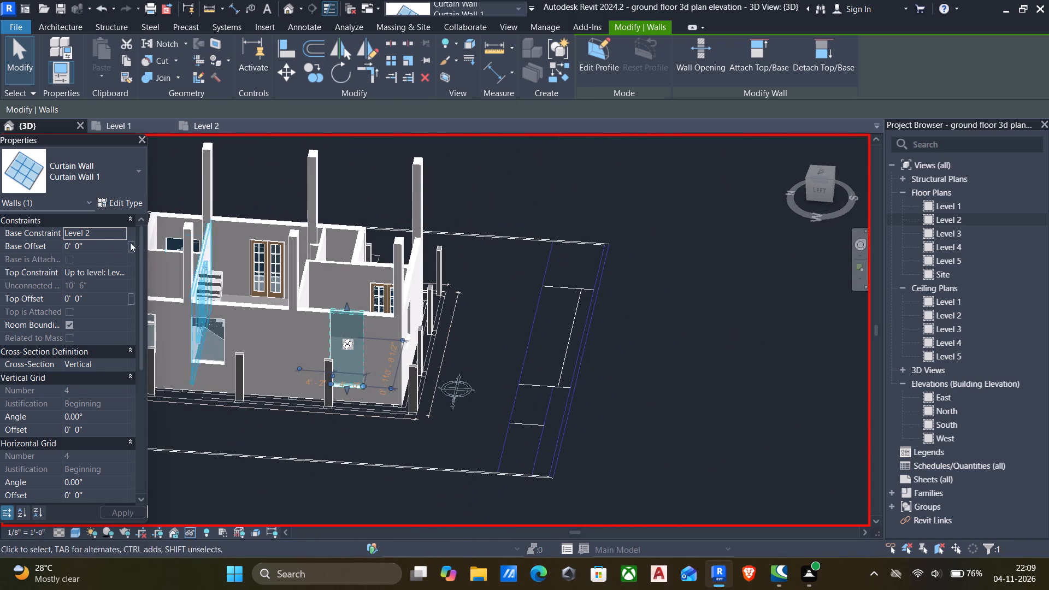
left_click(102, 245)
key("minus")
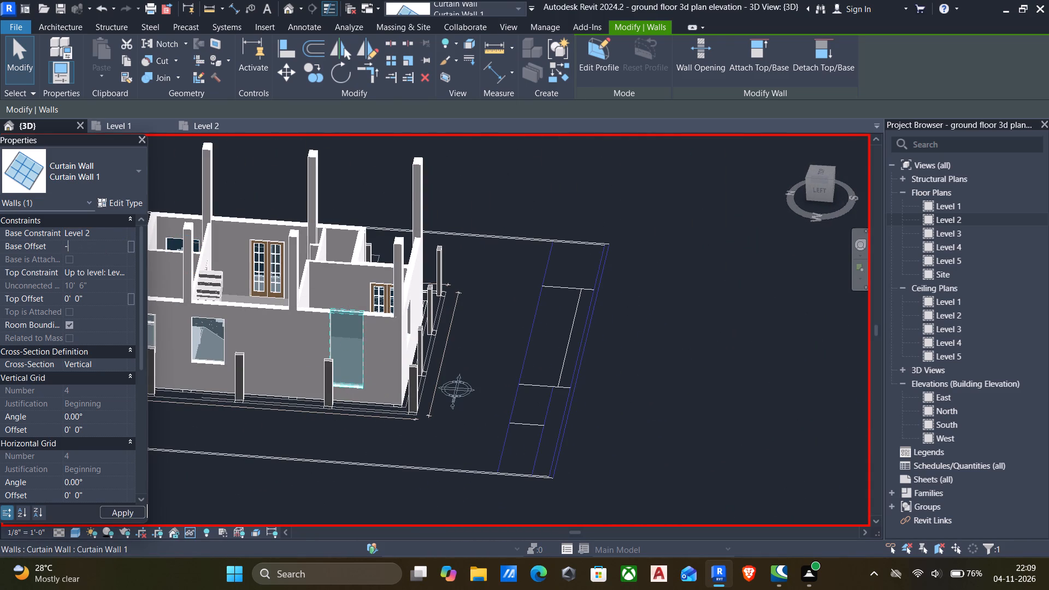
key("BackSpace")
key("BackSpace")
type("3'")
key("Return")
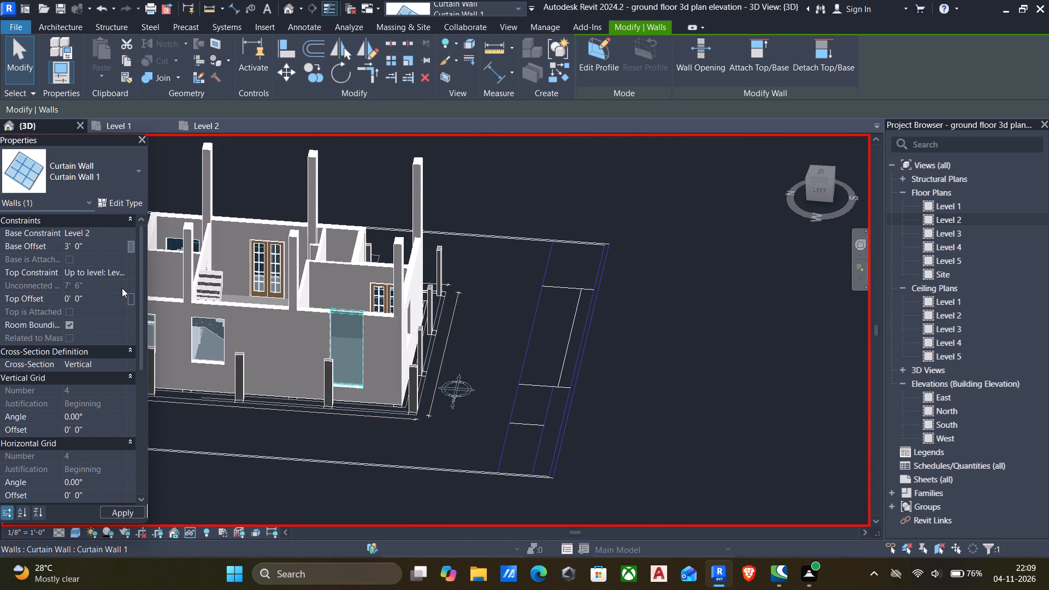
left_click(105, 297)
type("-2'")
key("Return")
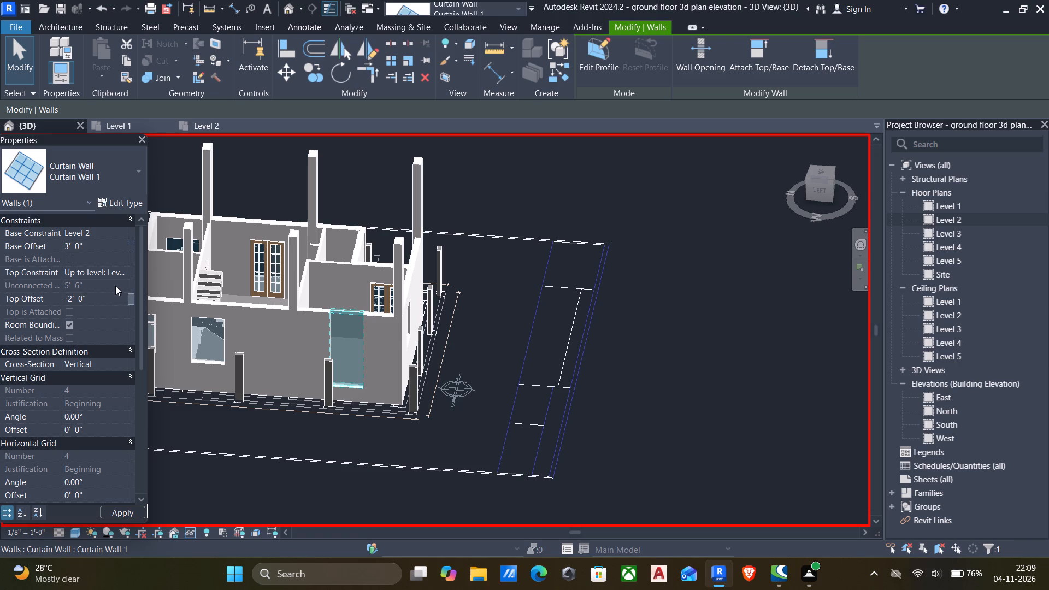
Compare the base and top offsets and sill alignment of the three curtain-wall windows along the long outer side wall.
scroll(247, 312, "down", 3)
middle_click_drag(248, 314, 297, 316)
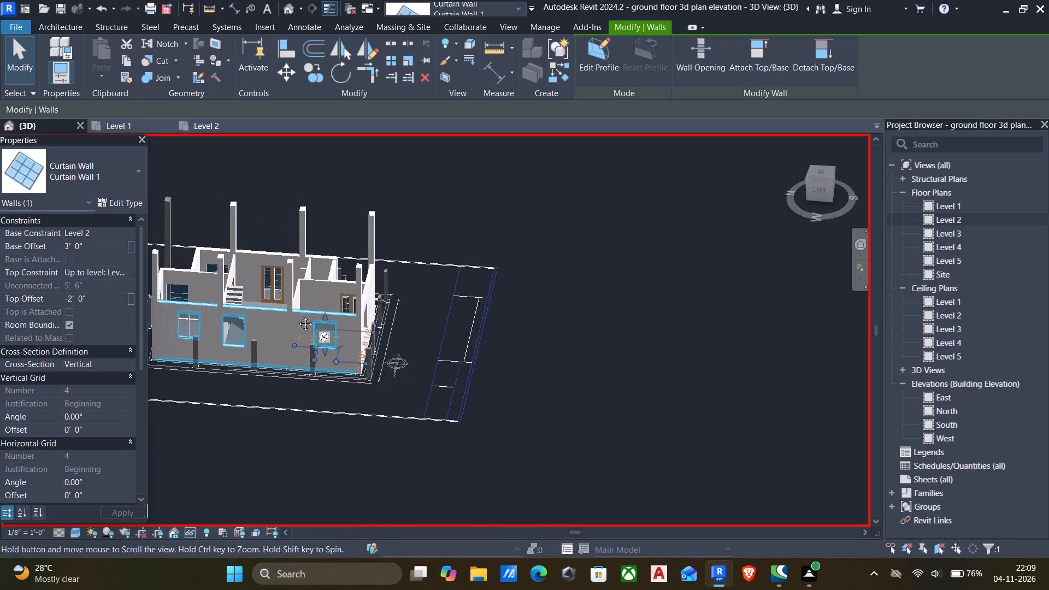
middle_click_drag(297, 316, 363, 321)
scroll(305, 326, "up", 5)
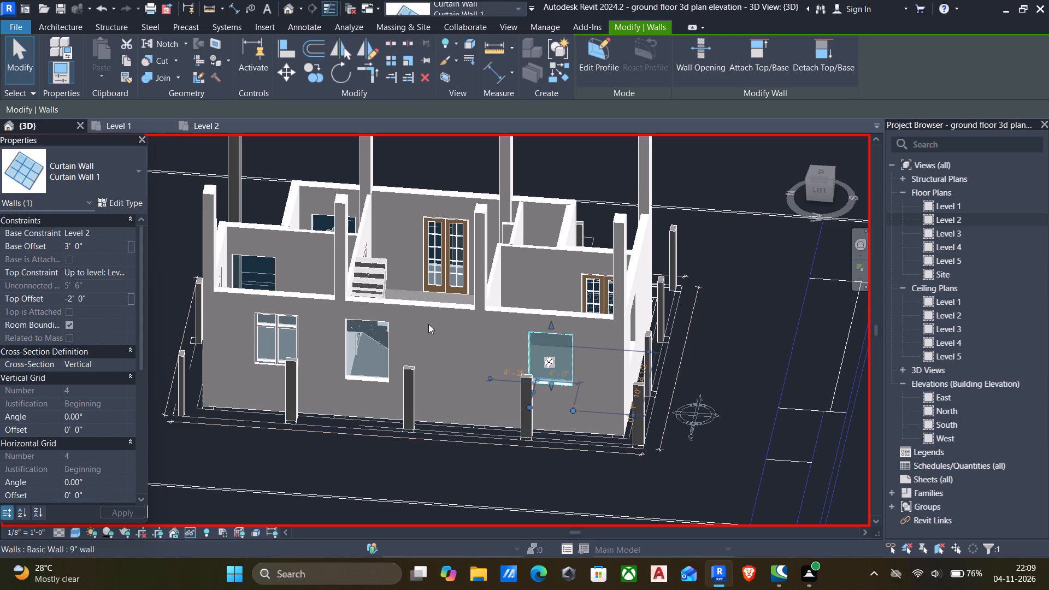
key("Escape")
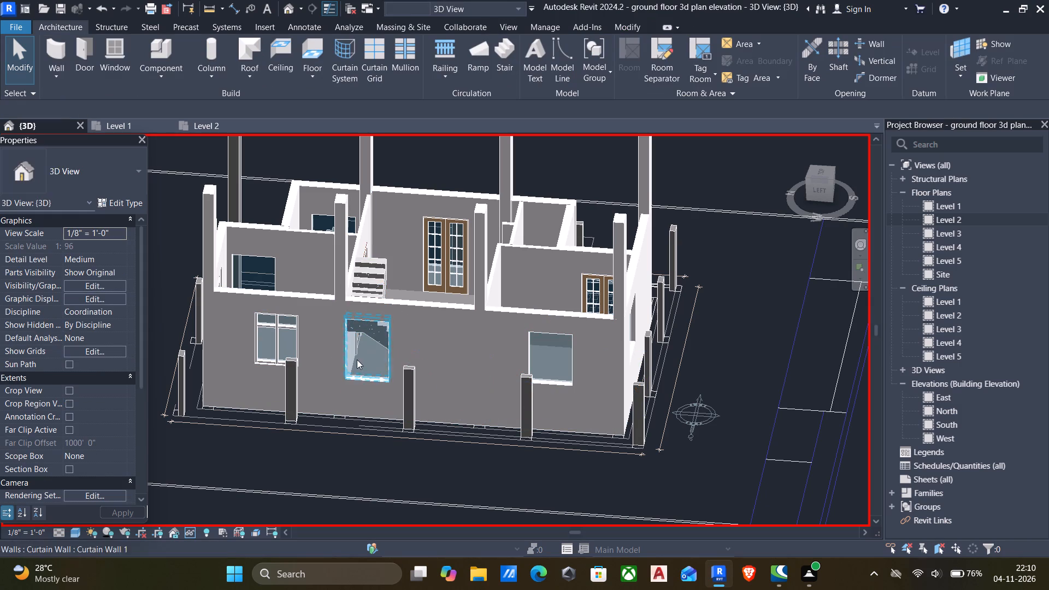
scroll(364, 361, "down", 1)
middle_click_drag(364, 361, 380, 303)
scroll(380, 302, "up", 1)
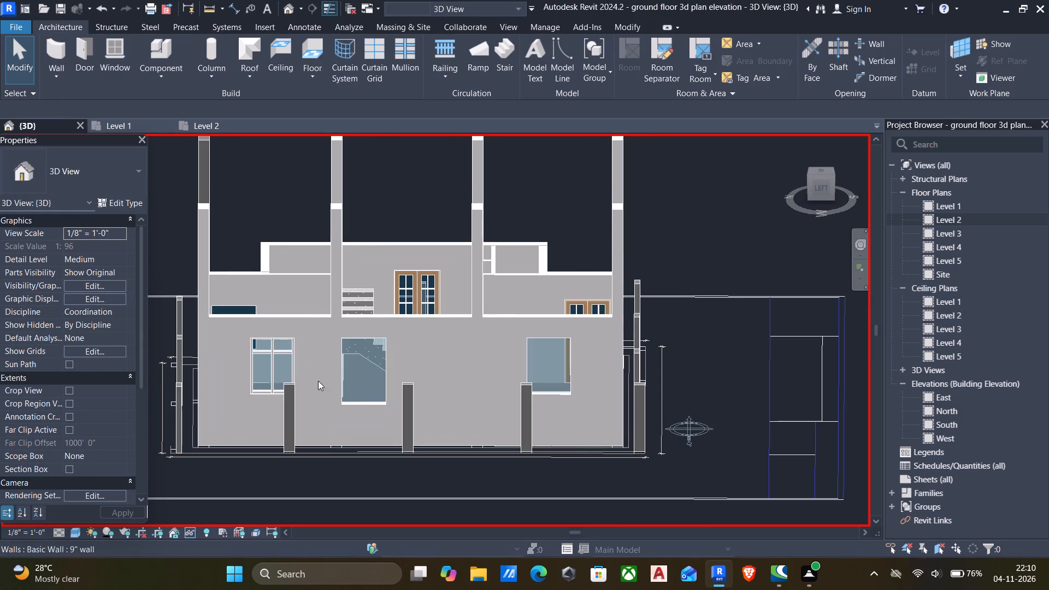
left_click(555, 386)
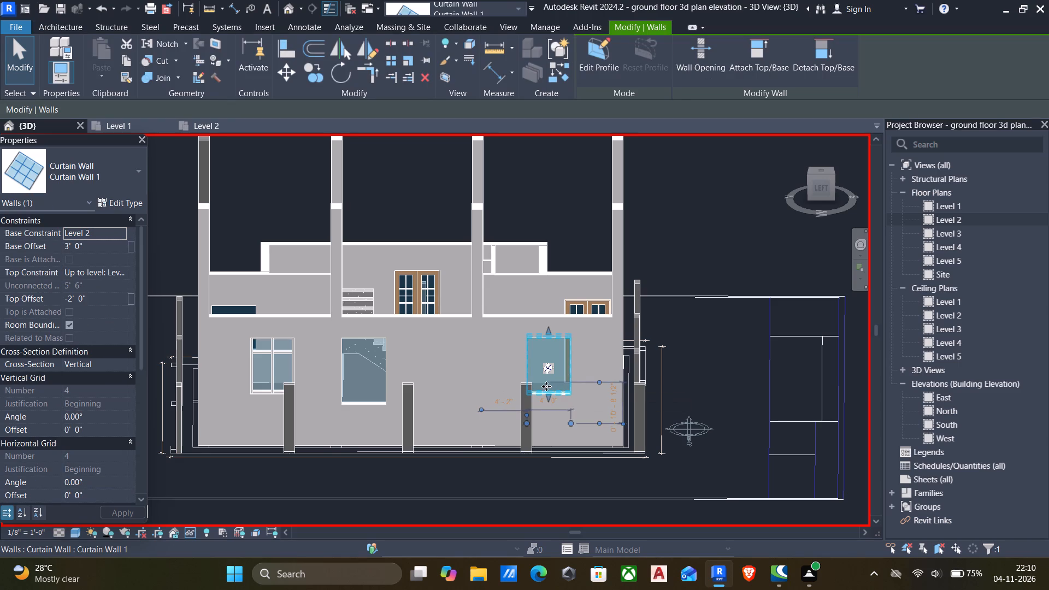
left_click(258, 391)
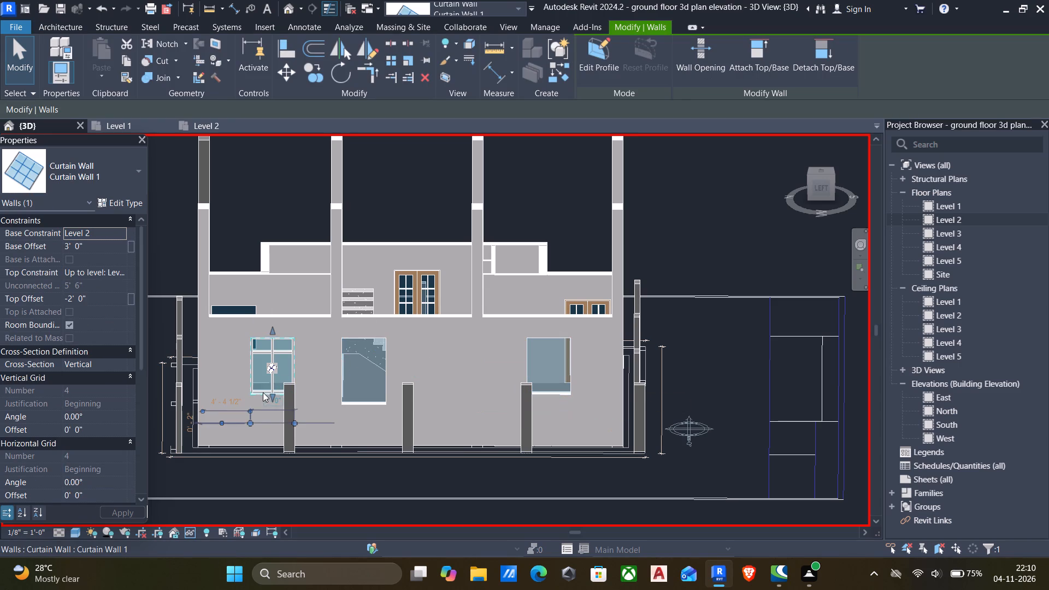
key("Escape")
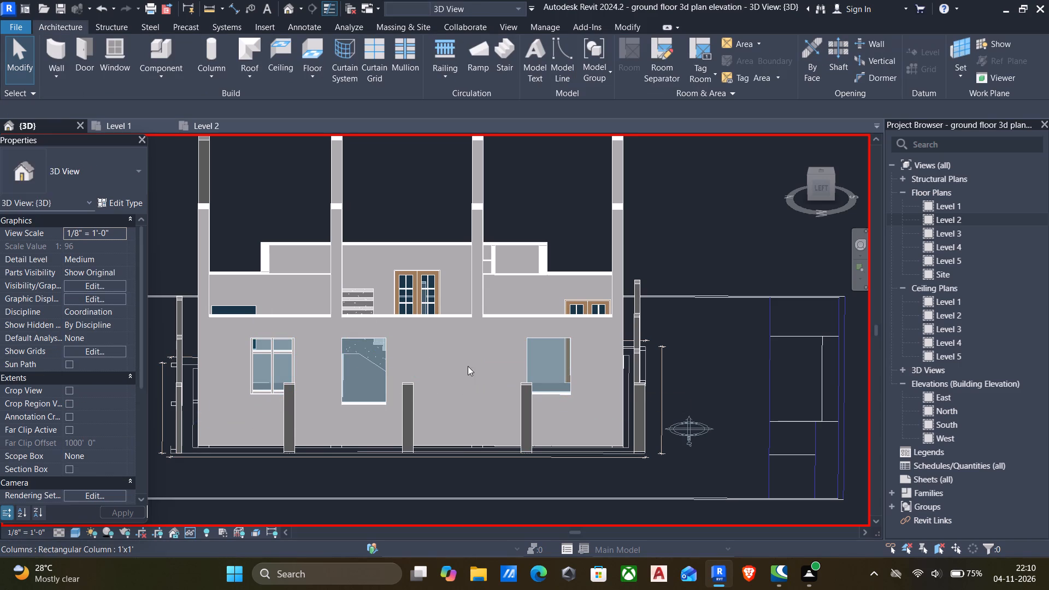
left_click(384, 363)
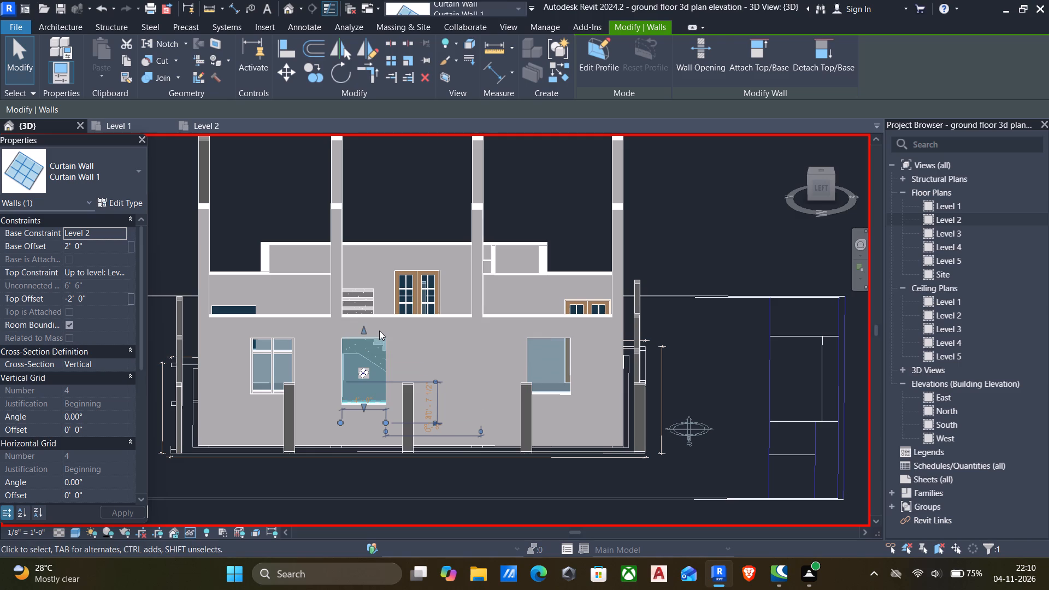
With the Curtain Grid tool, add a centred vertical and an upper horizontal grid line to the office room's outer side-wall window.
scroll(519, 367, "down", 2)
middle_click_drag(540, 373, 526, 380)
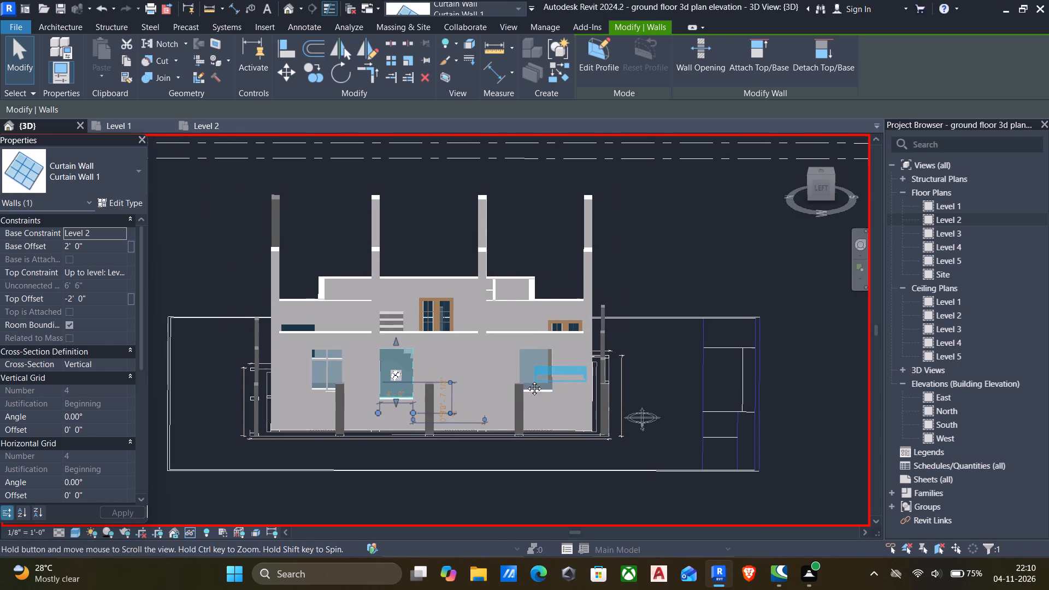
middle_click_drag(526, 380, 507, 390)
scroll(509, 389, "down", 1)
middle_click_drag(510, 389, 436, 418, "shift")
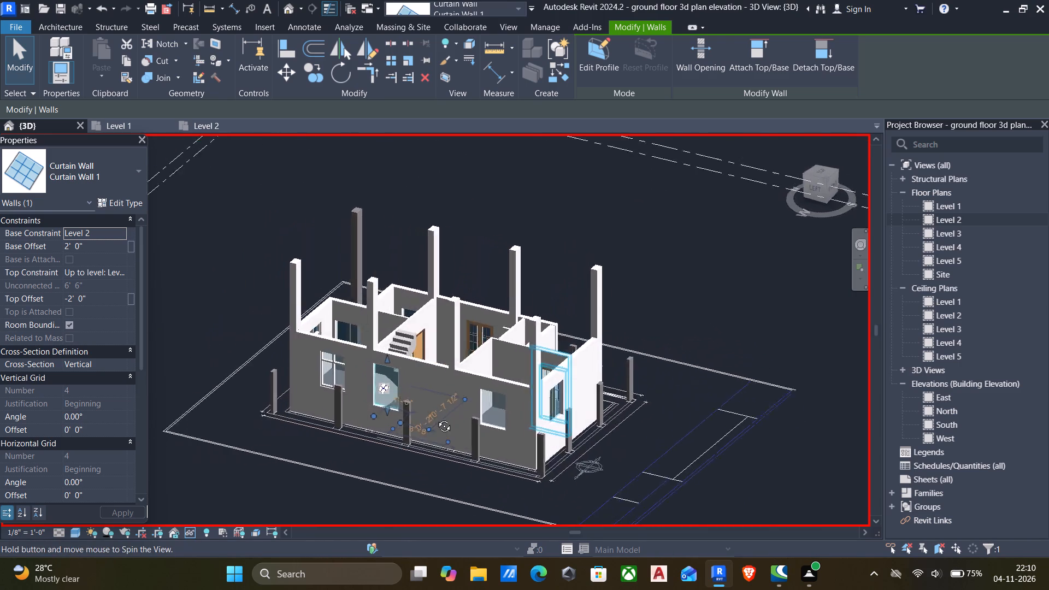
middle_click_drag(436, 418, 425, 410, "shift")
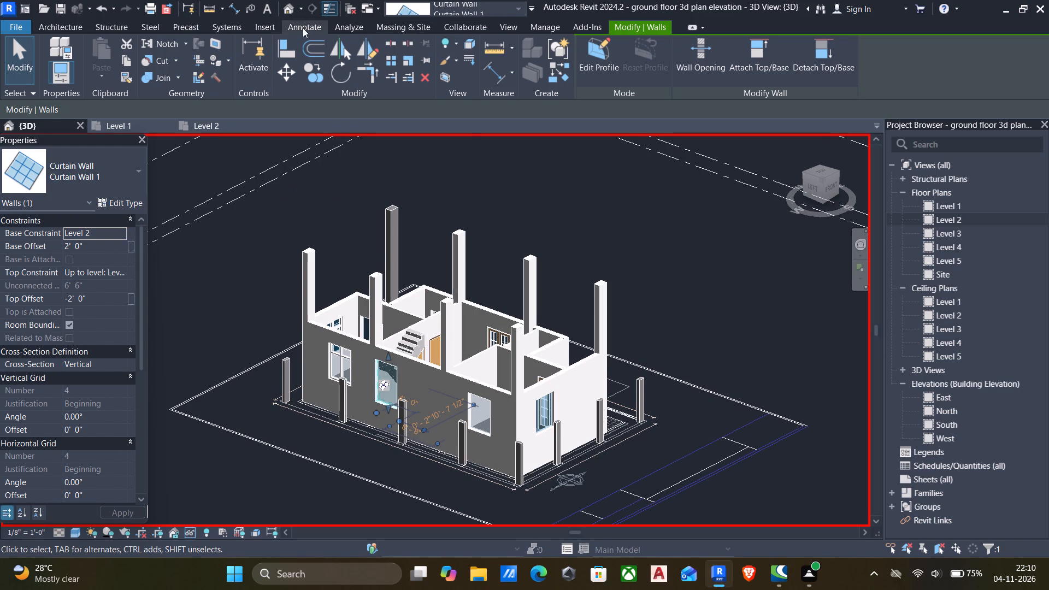
left_click(82, 24)
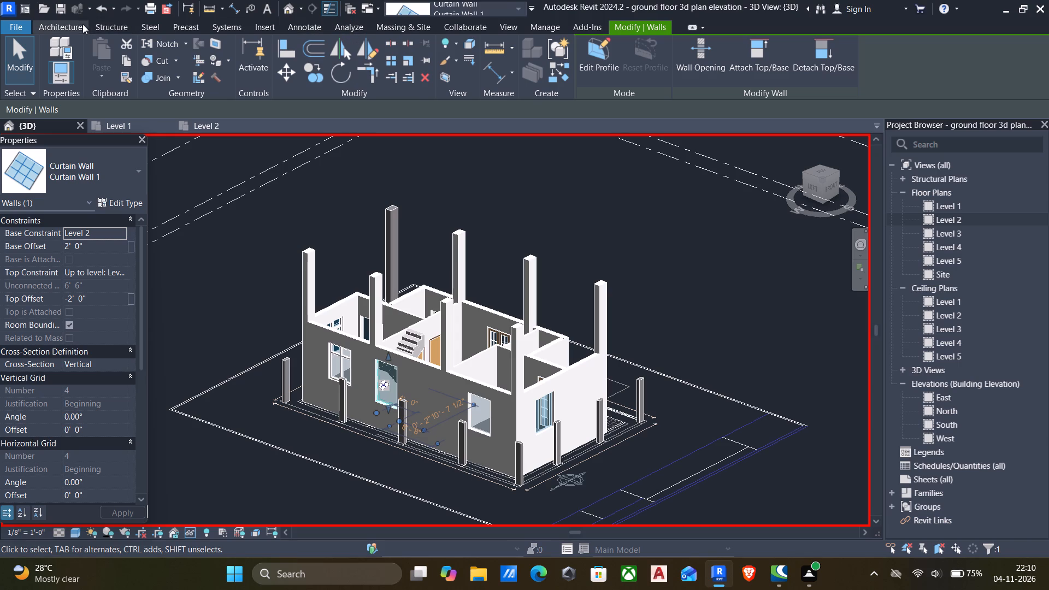
left_click(376, 51)
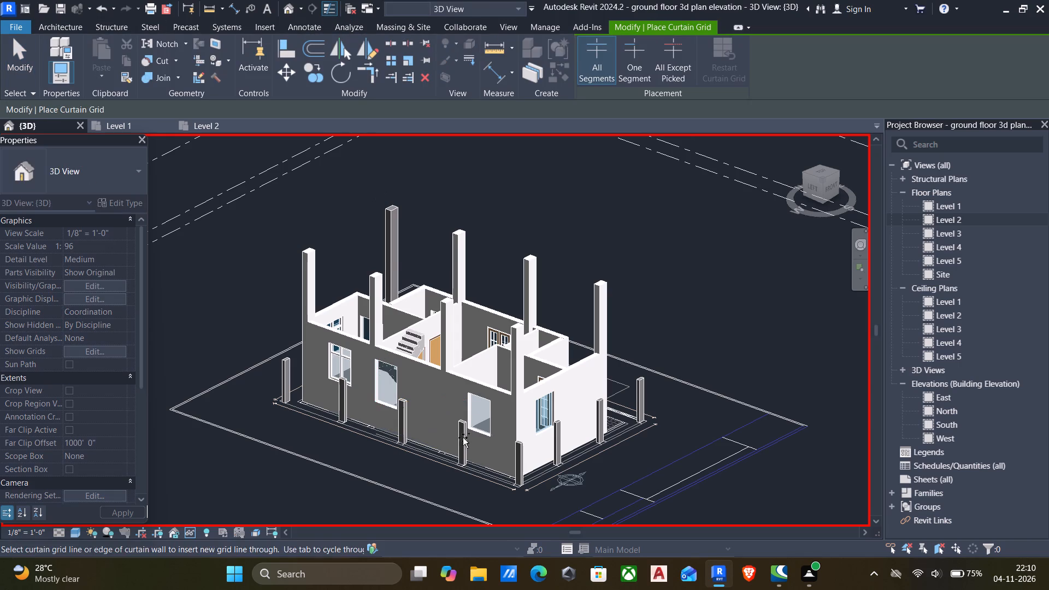
scroll(455, 406, "up", 5)
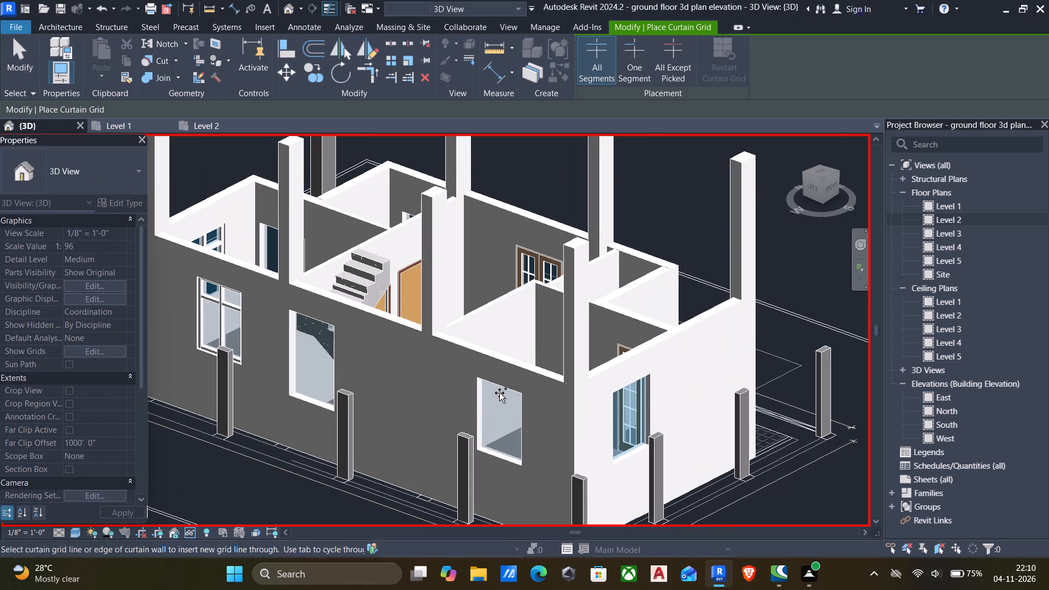
left_click(500, 388)
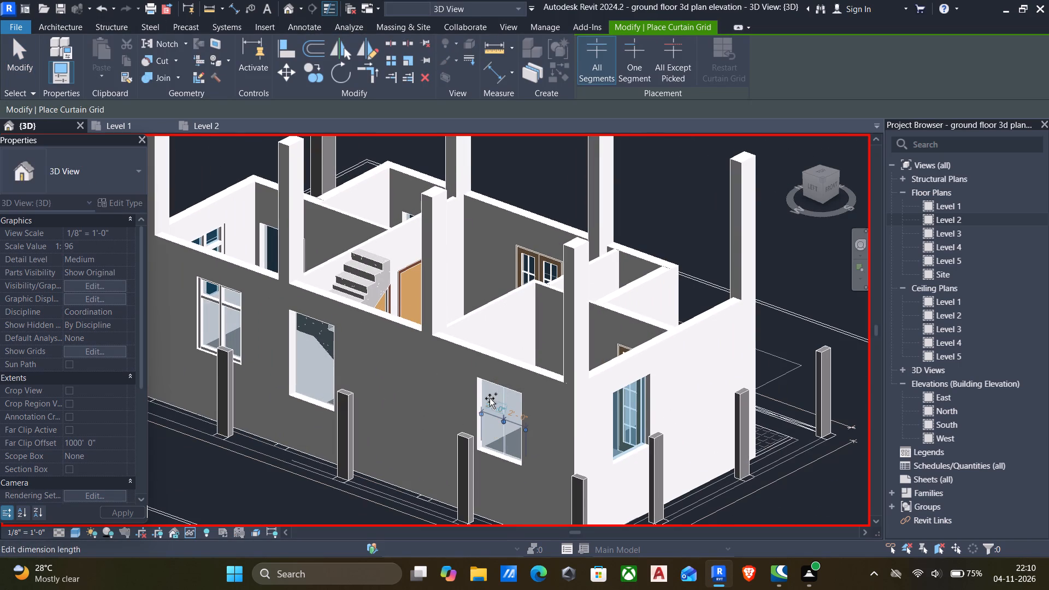
scroll(477, 398, "up", 6)
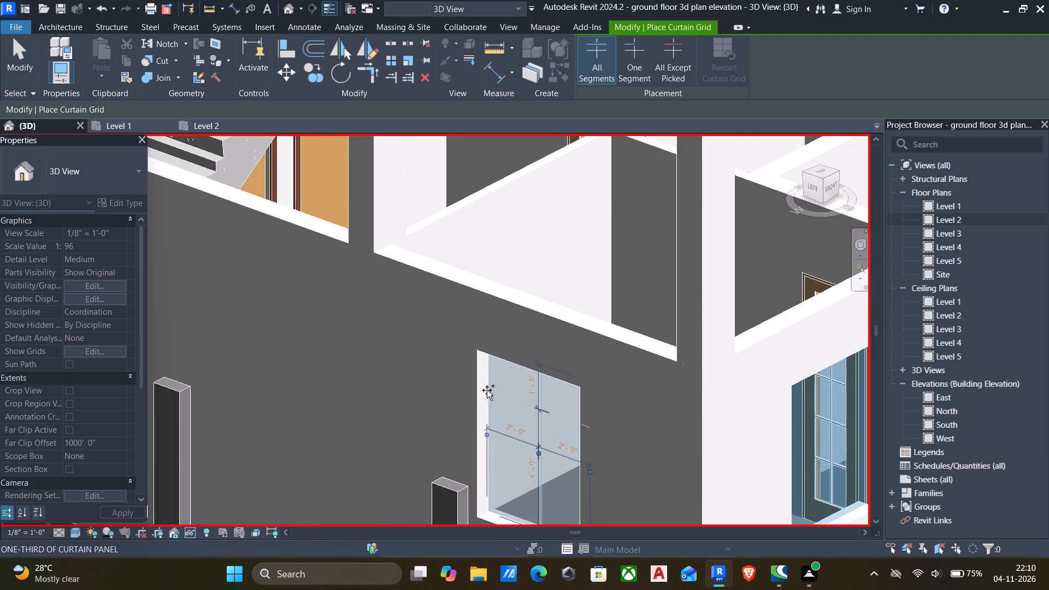
left_click(491, 386)
scroll(529, 400, "down", 5)
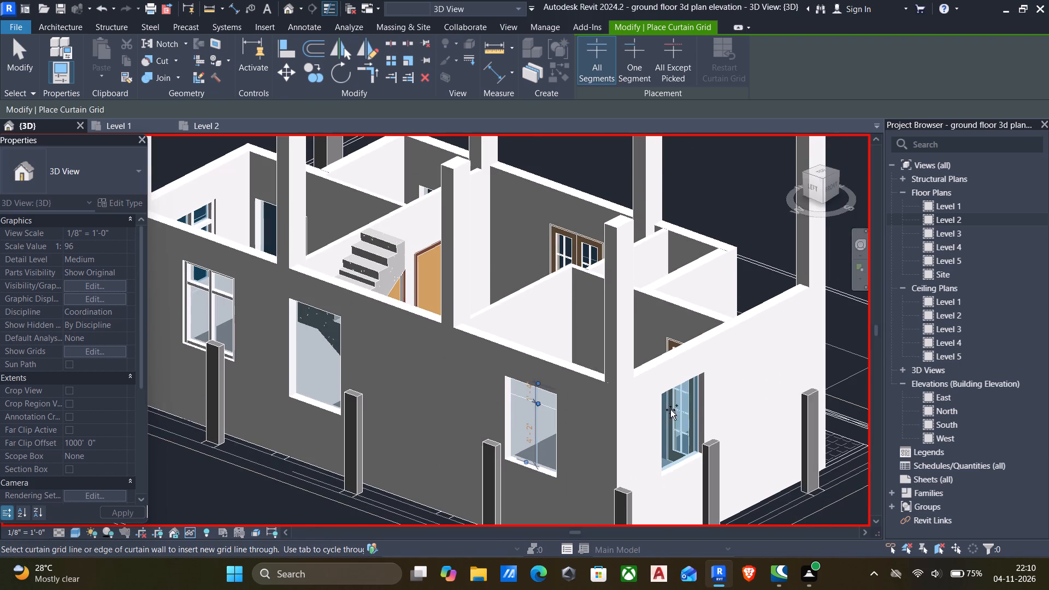
Divide the office room's front window with a vertical grid line at mid-width and a horizontal grid line near its head.
scroll(685, 390, "up", 5)
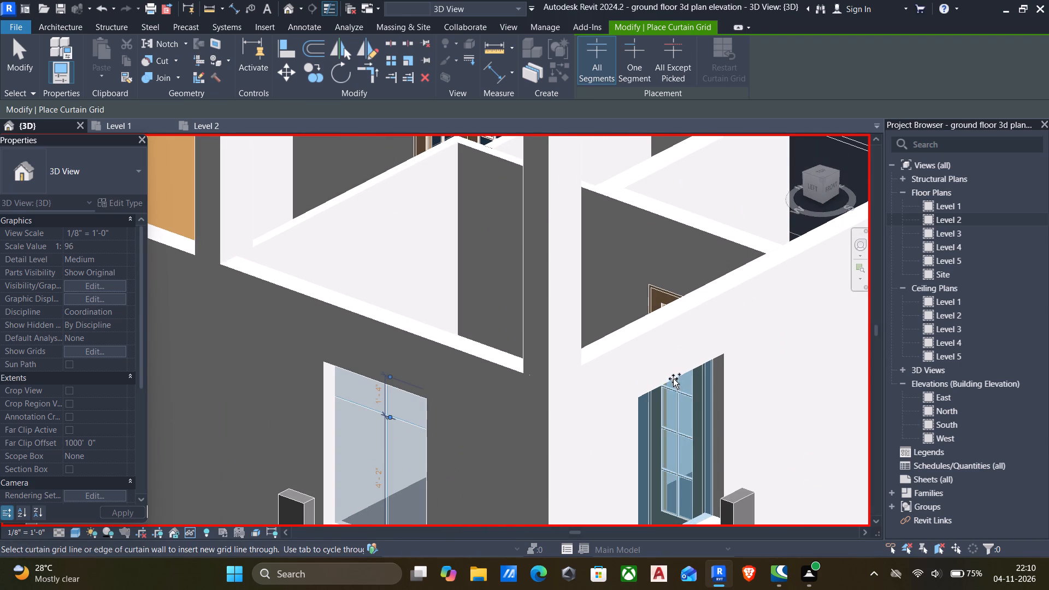
scroll(672, 378, "down", 6)
middle_click_drag(675, 394, 637, 358)
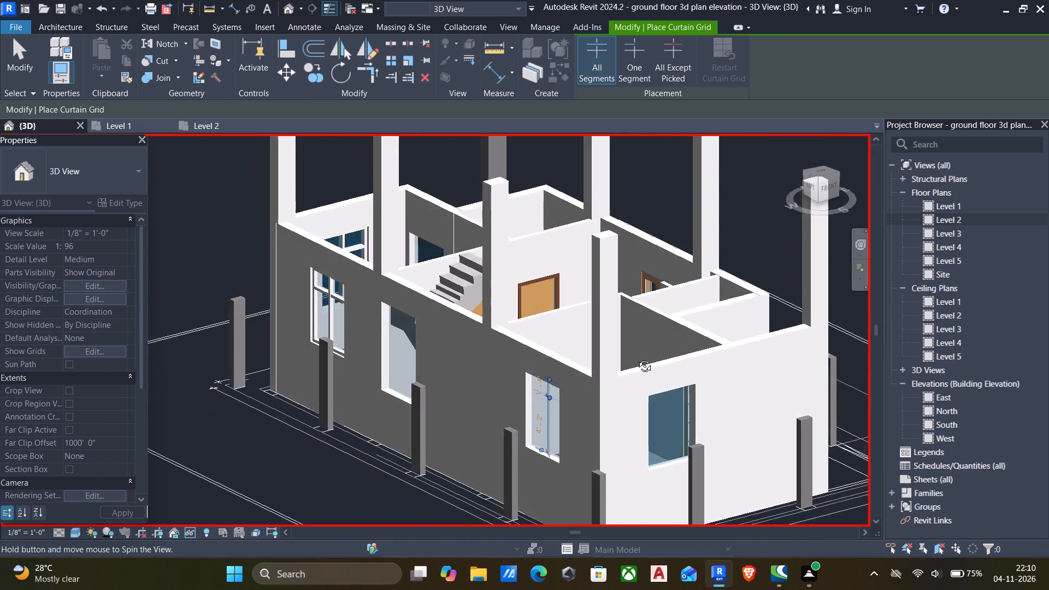
middle_click_drag(637, 358, 571, 345)
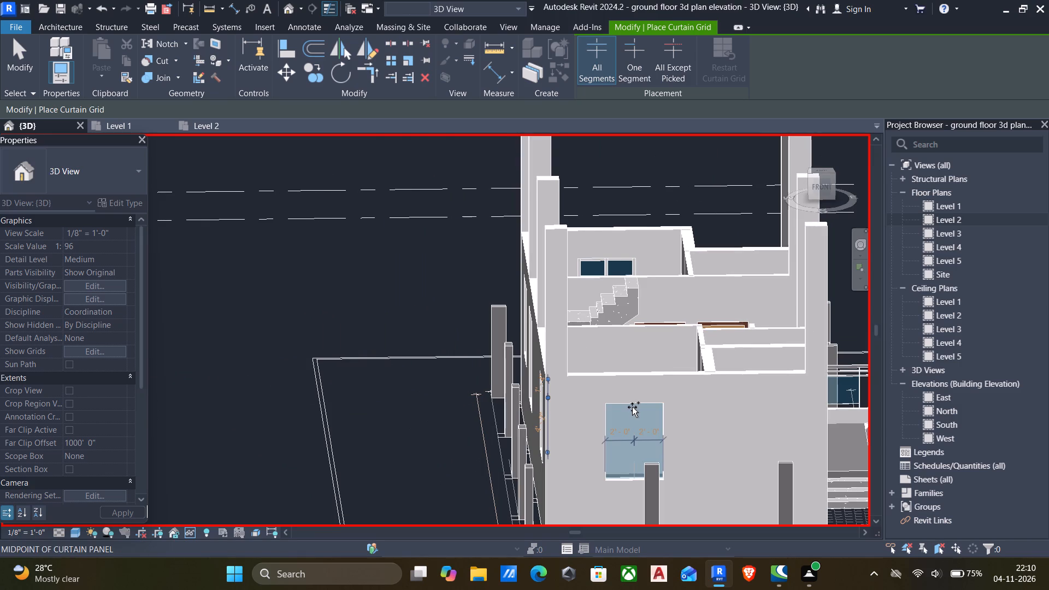
scroll(633, 407, "up", 3)
left_click(634, 403)
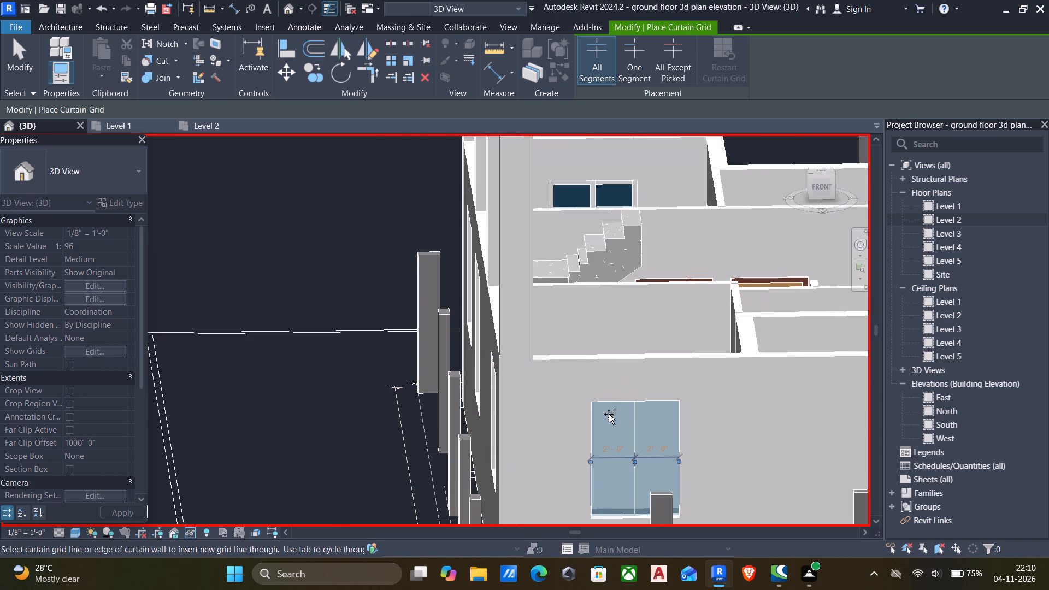
left_click(597, 426)
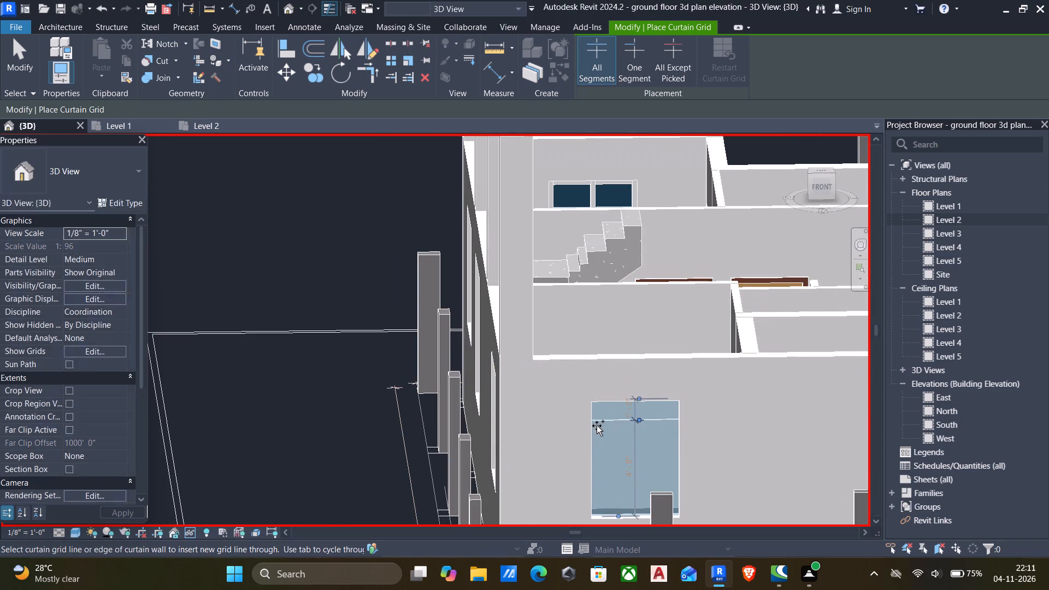
Add a centred vertical grid line and an upper horizontal grid line to the window beside the verandah's double door.
scroll(638, 421, "down", 5)
middle_click_drag(639, 421, 578, 391)
middle_click_drag(603, 404, 592, 405)
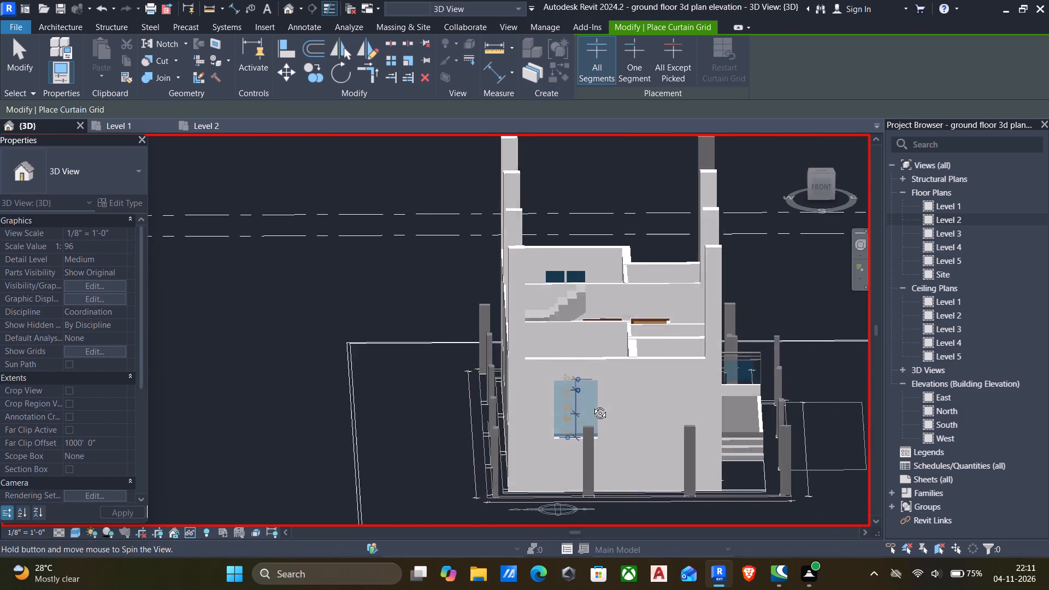
middle_click_drag(592, 405, 480, 391)
scroll(549, 400, "down", 4)
middle_click_drag(566, 409, 396, 380)
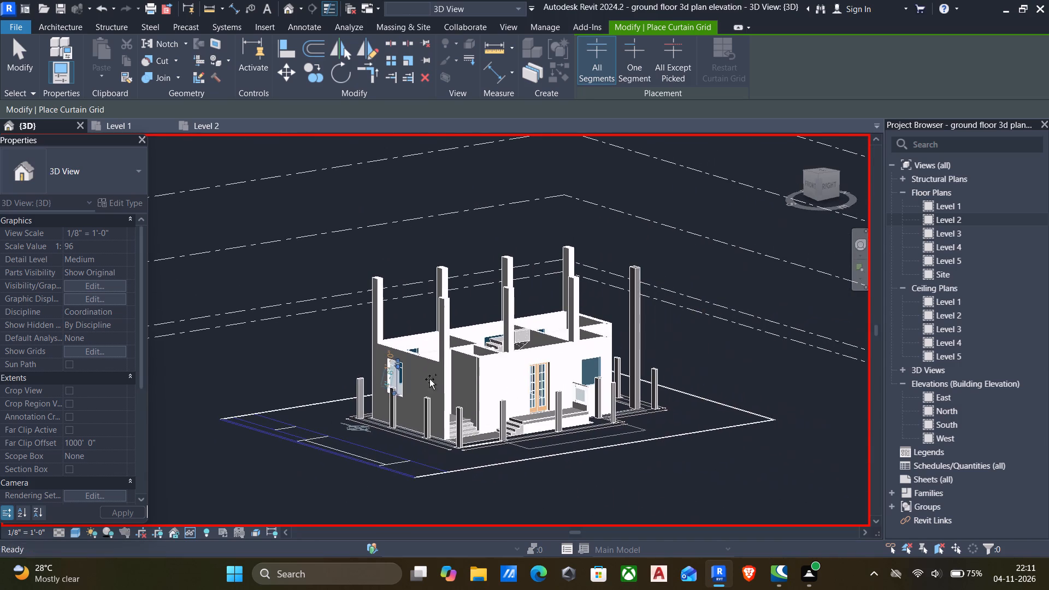
middle_click_drag(536, 380, 458, 388, "shift")
scroll(557, 397, "up", 9)
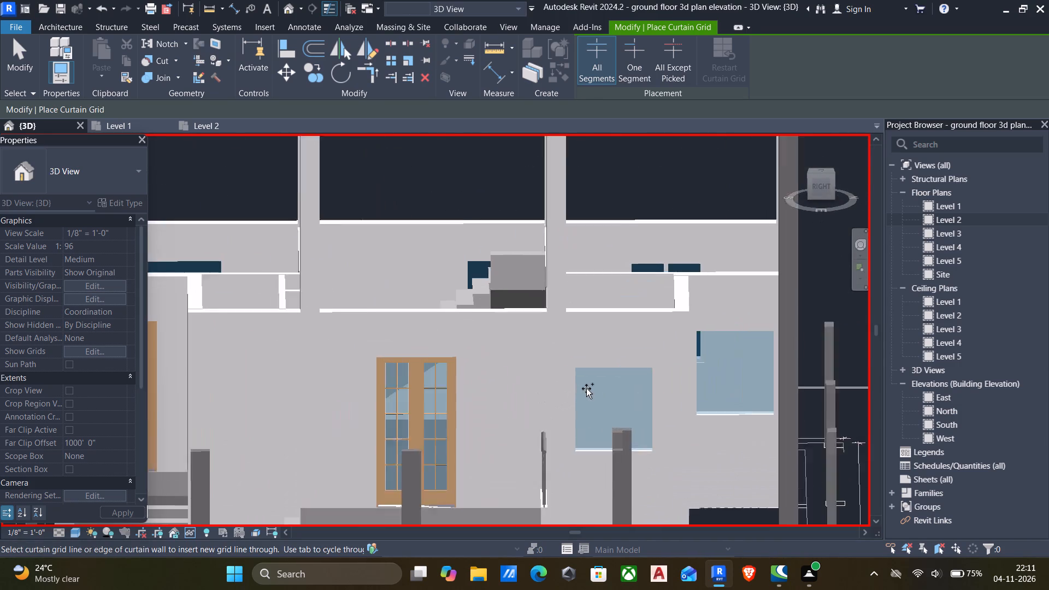
scroll(586, 388, "up", 2)
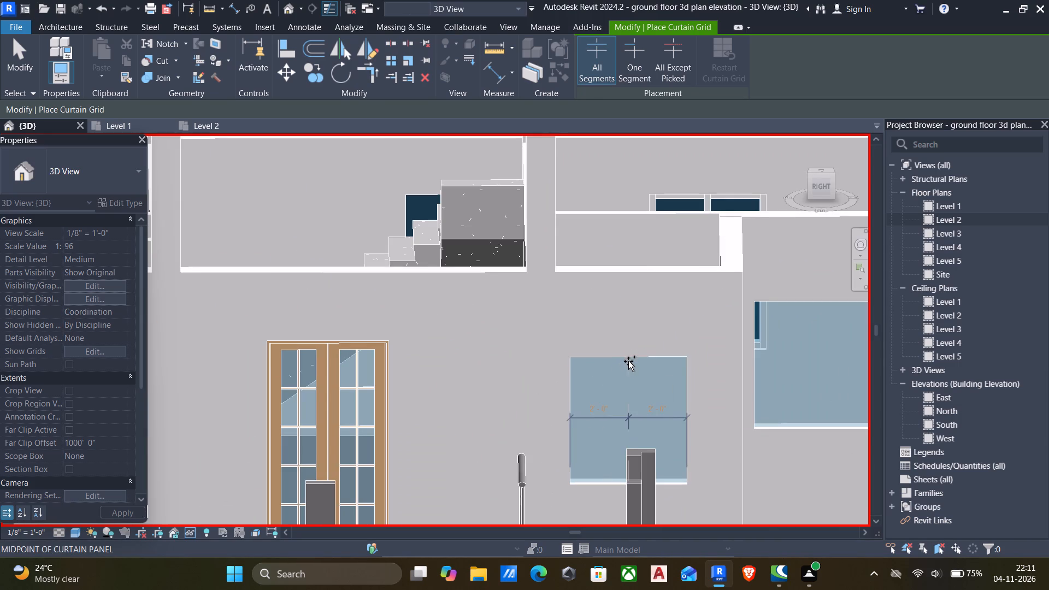
left_click(628, 361)
left_click(570, 385)
Place a vertical and a horizontal grid line through the middle of the window in the recessed wall beyond the verandah.
scroll(652, 388, "down", 5)
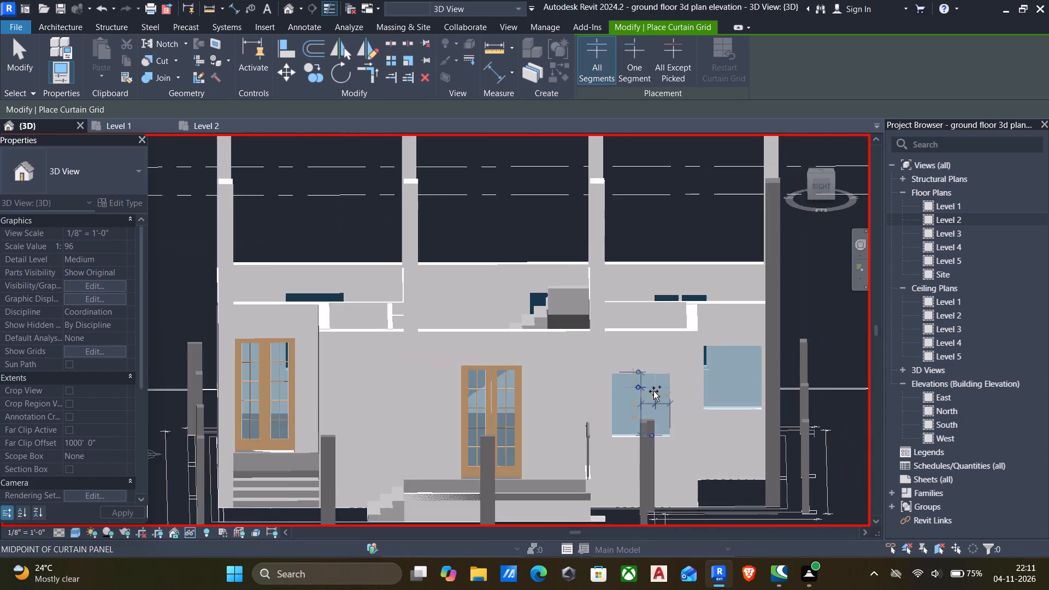
scroll(653, 391, "down", 1)
middle_click_drag(653, 392, 599, 394)
scroll(718, 382, "up", 6)
scroll(756, 386, "down", 2)
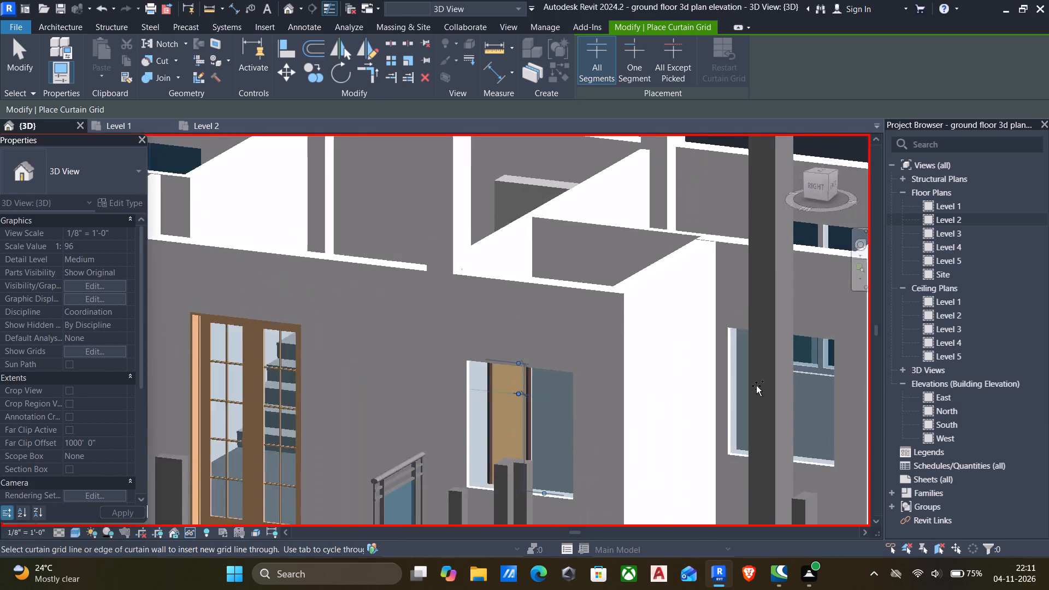
scroll(756, 386, "down", 4)
middle_click_drag(755, 390, 800, 403, "shift")
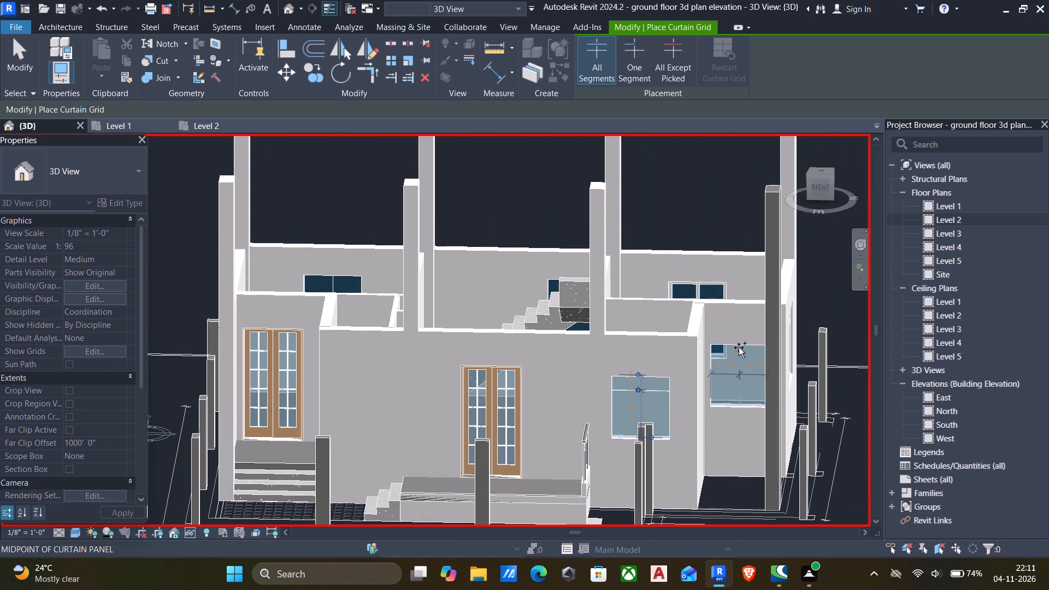
left_click(739, 347)
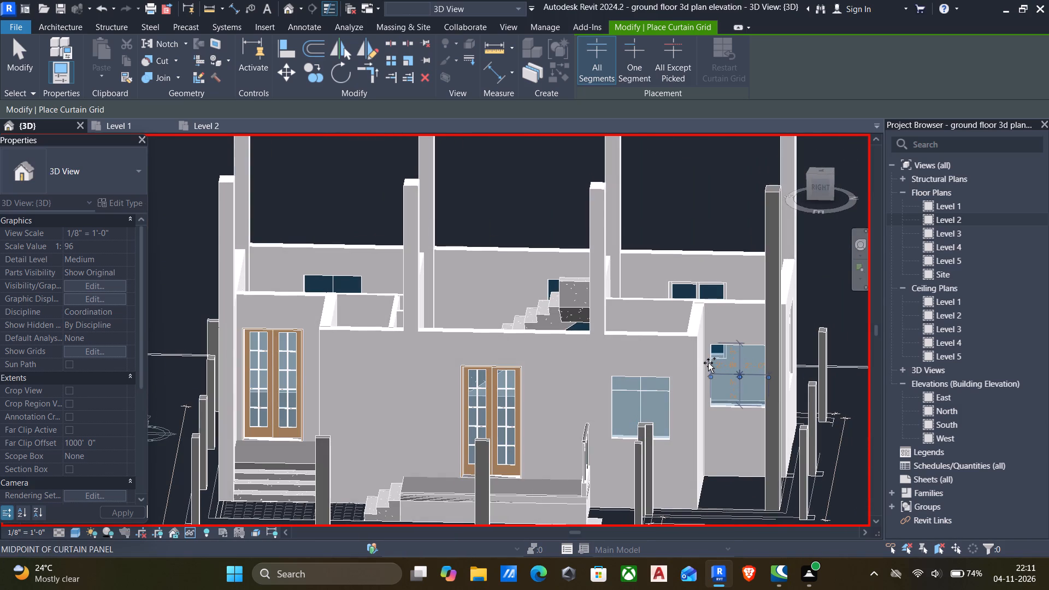
left_click(708, 363)
key("Escape")
scroll(739, 379, "up", 6)
key("Escape")
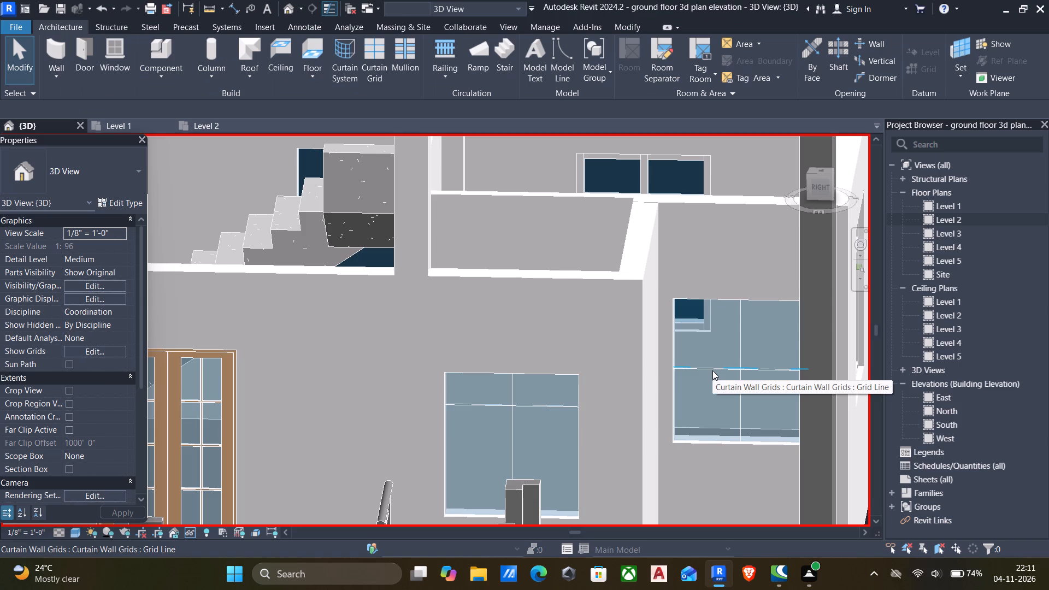
Set the recessed-wall window's horizontal grid line to 1' below the window head.
left_click(707, 368)
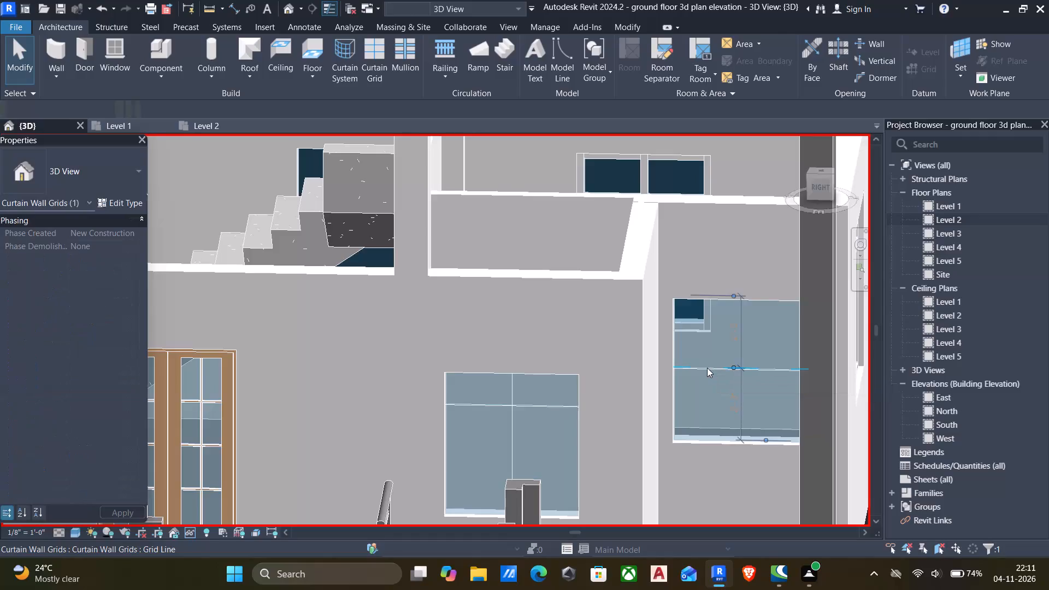
left_click(732, 337)
type("1'")
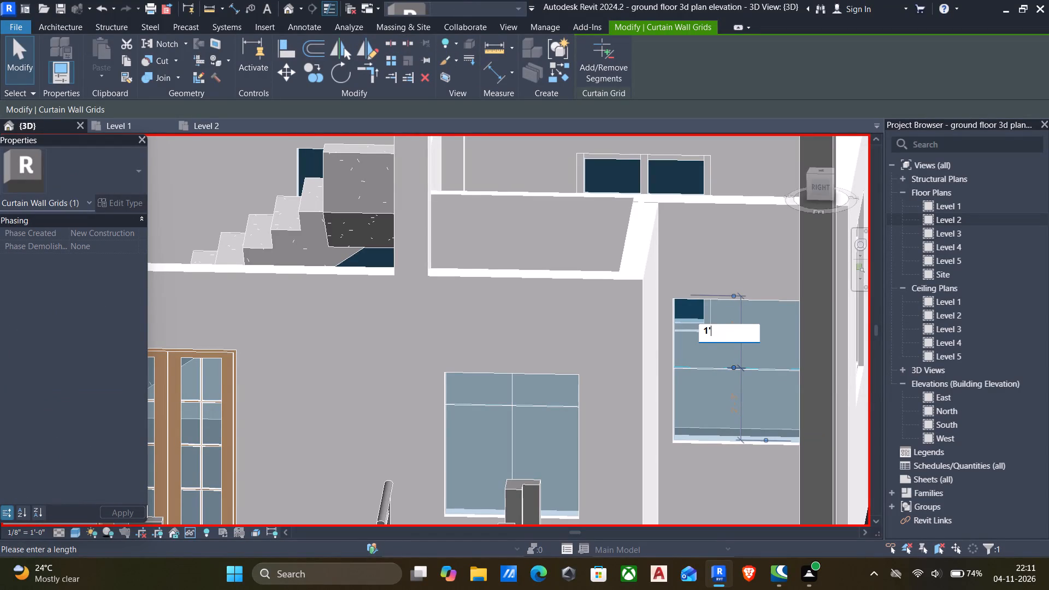
key("Return")
Set the horizontal grid line of the window beside the verandah's double door to 1' below the window head.
left_click(534, 408)
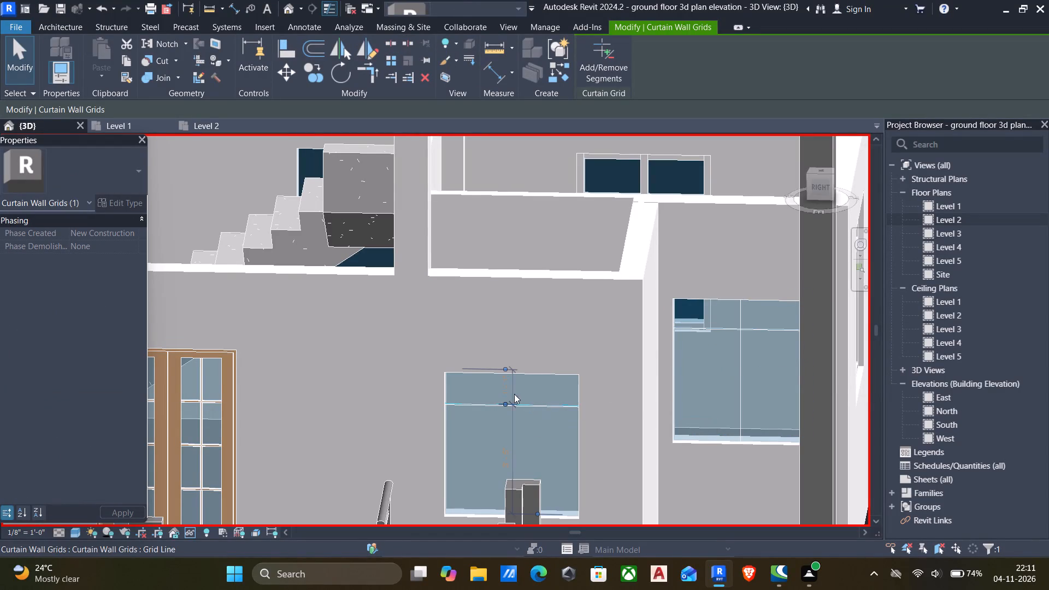
scroll(545, 407, "down", 5)
middle_click_drag(551, 409, 615, 391)
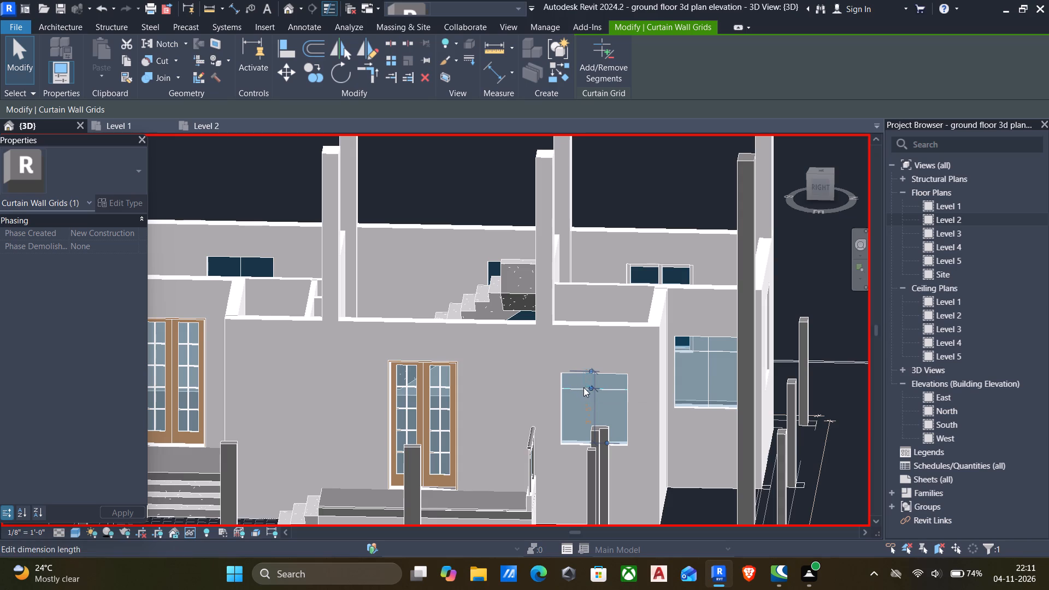
scroll(599, 396, "up", 10)
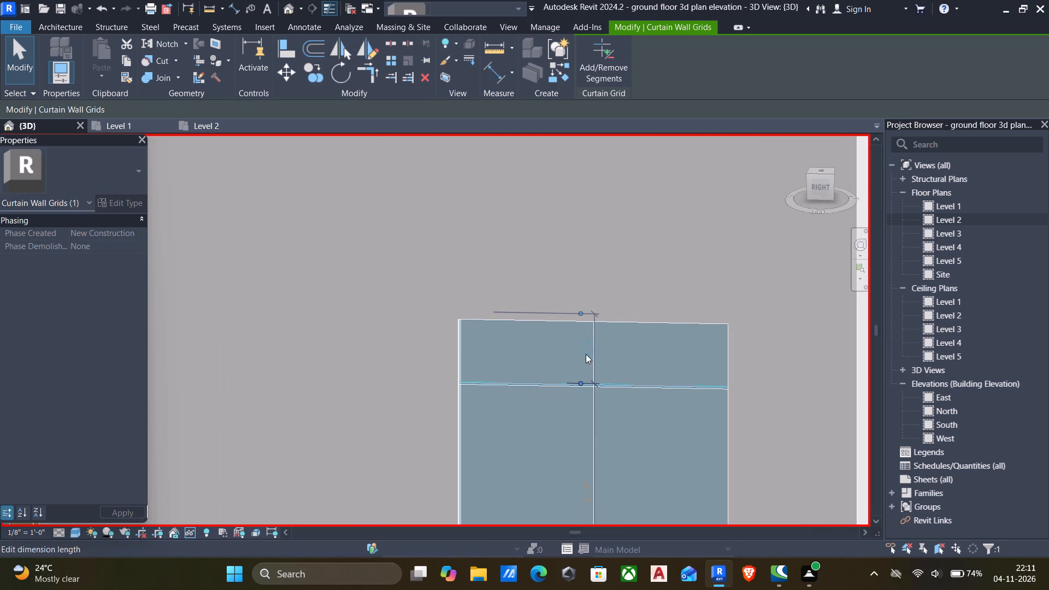
left_click(584, 355)
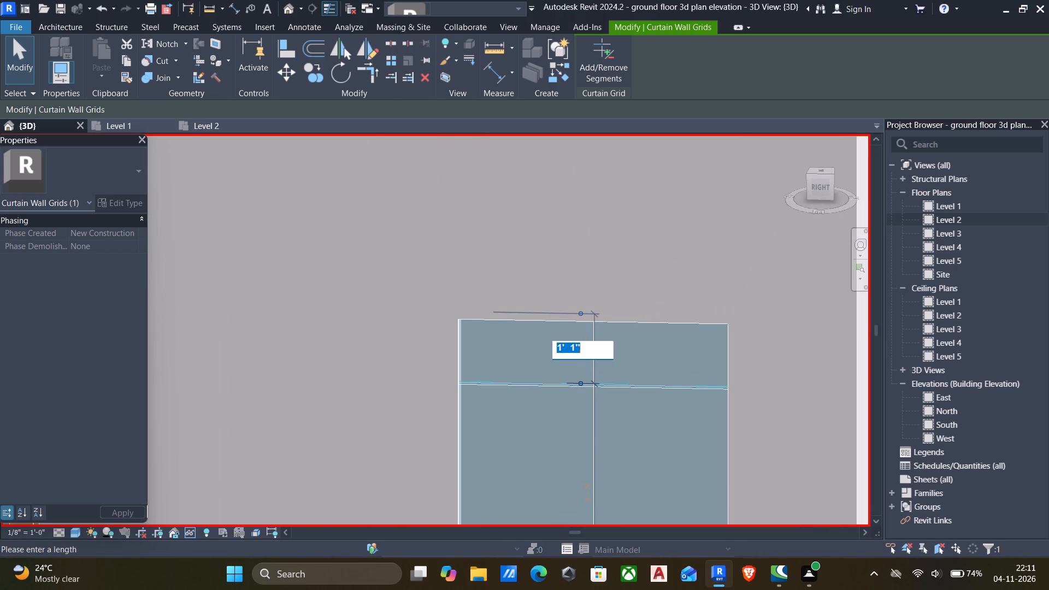
type("1'")
key("Return")
Set the horizontal grid line to 1' below the head on the left-elevation window nearest the front corner.
scroll(588, 362, "down", 4)
middle_click_drag(601, 405, 641, 386)
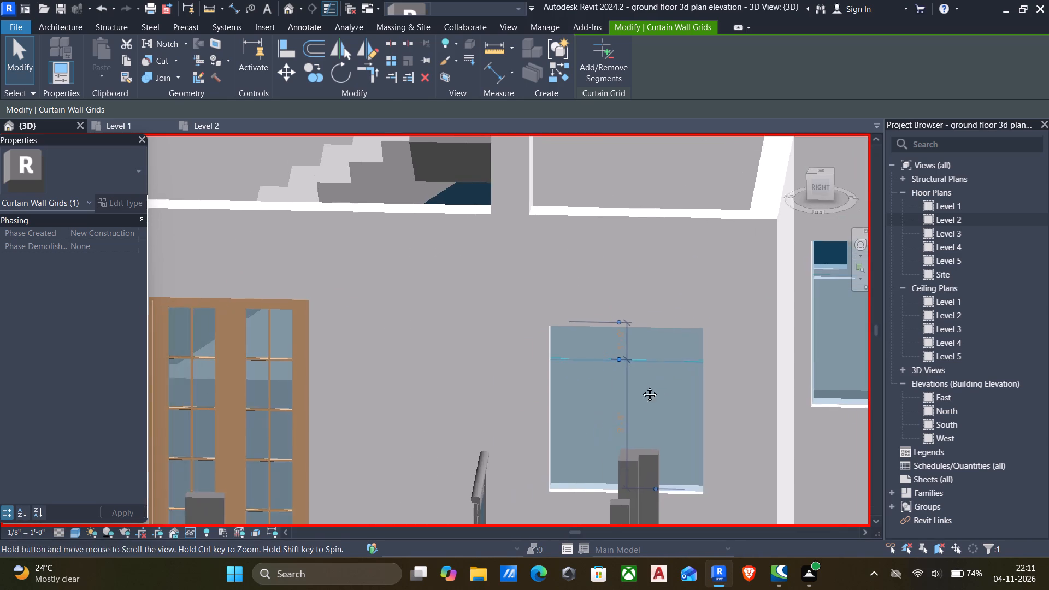
middle_click_drag(641, 386, 680, 341)
scroll(604, 341, "down", 4)
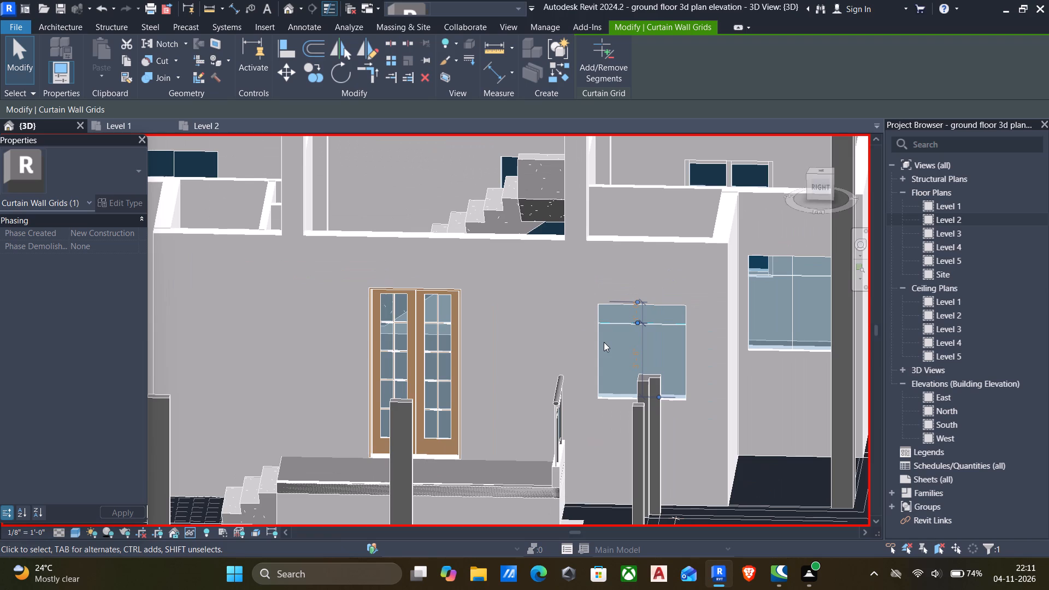
scroll(604, 343, "down", 1)
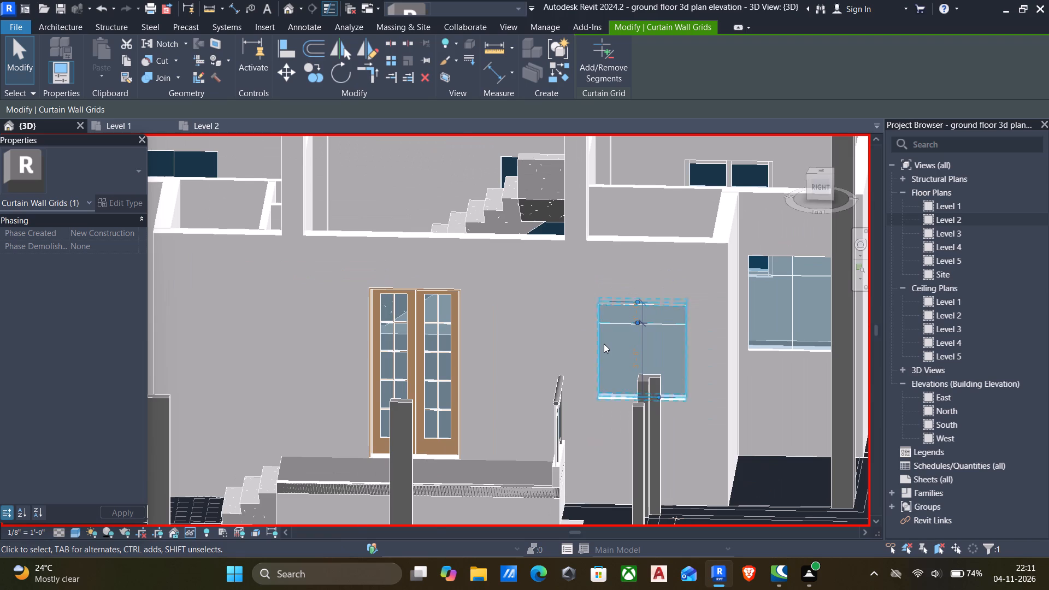
scroll(604, 344, "down", 5)
middle_click_drag(600, 363, 680, 365)
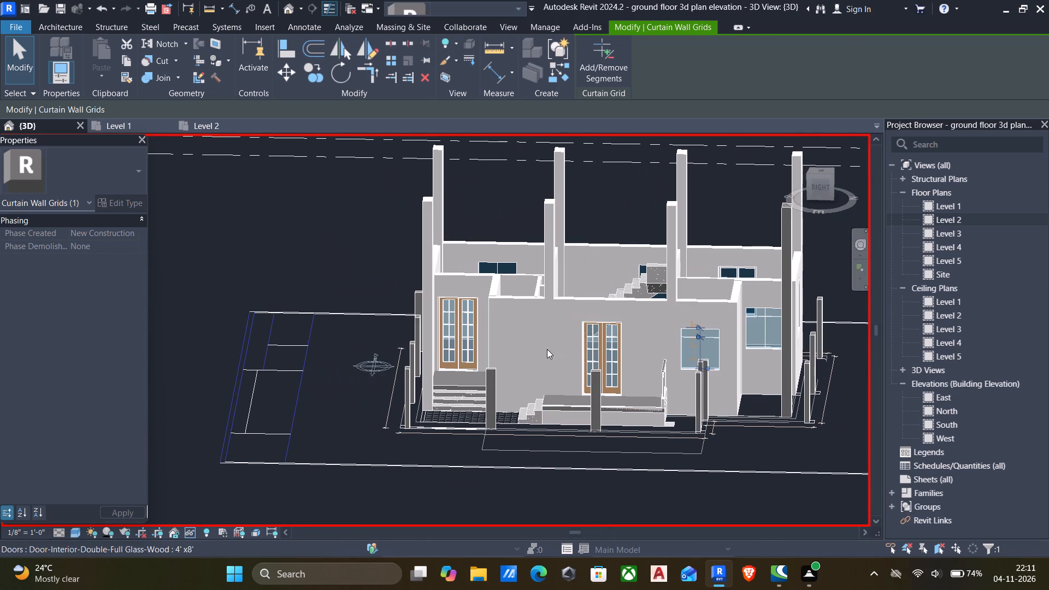
middle_click_drag(546, 349, 676, 358, "shift")
middle_click_drag(633, 367, 712, 353)
scroll(516, 373, "up", 11)
left_click(530, 358)
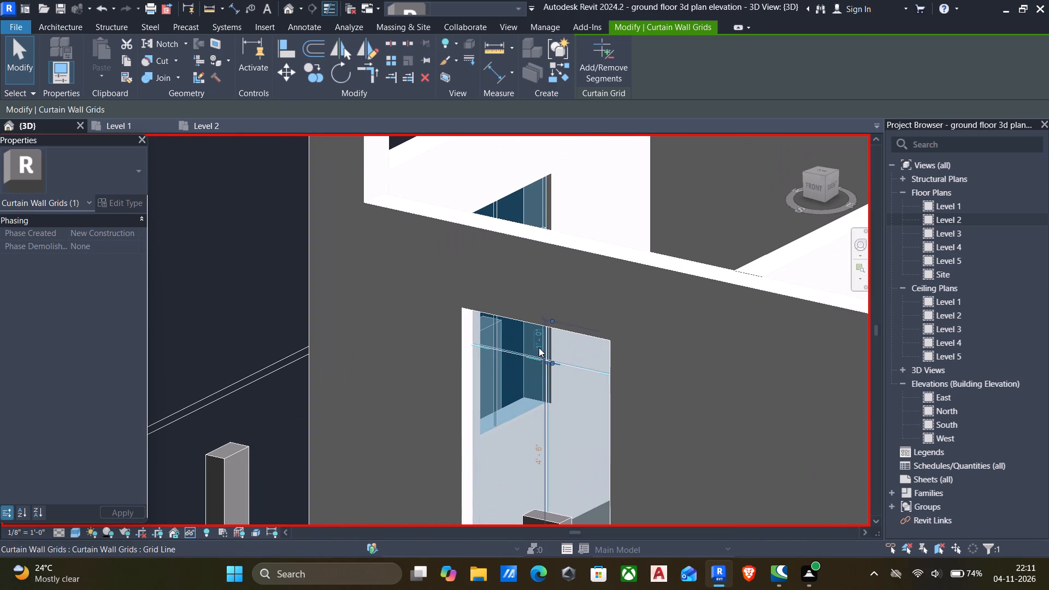
scroll(533, 370, "down", 7)
middle_click_drag(523, 383, 629, 391)
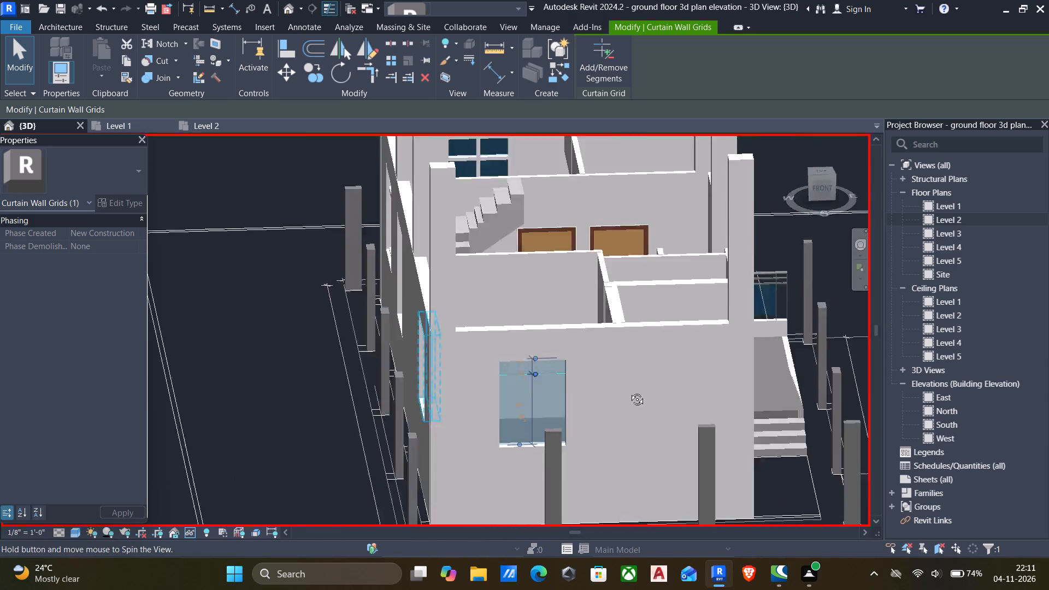
middle_click_drag(629, 391, 699, 392)
scroll(380, 380, "up", 6)
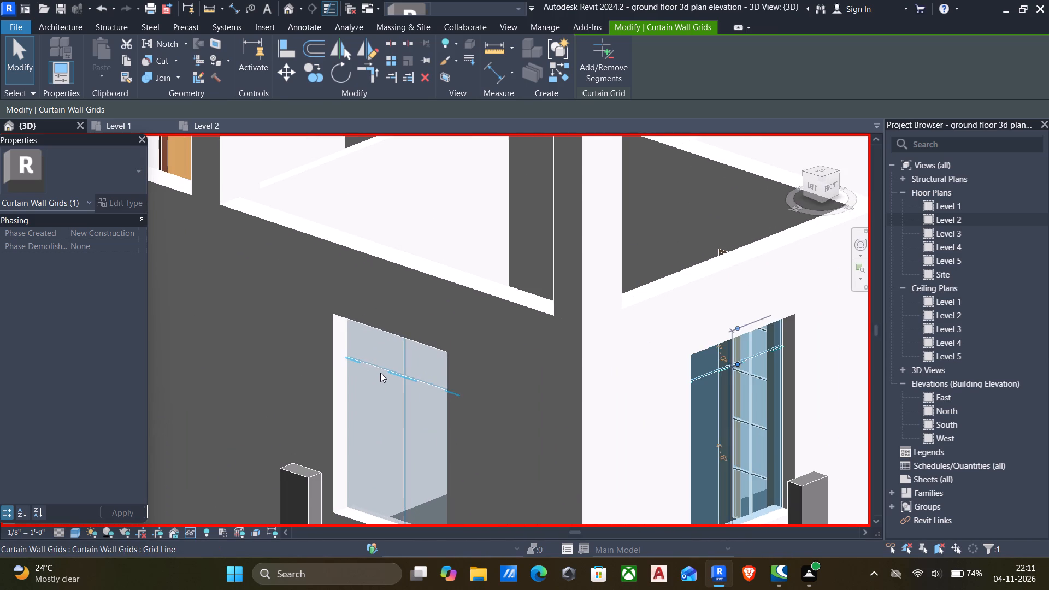
left_click(380, 373)
left_click(388, 359)
type("1'")
key("Return")
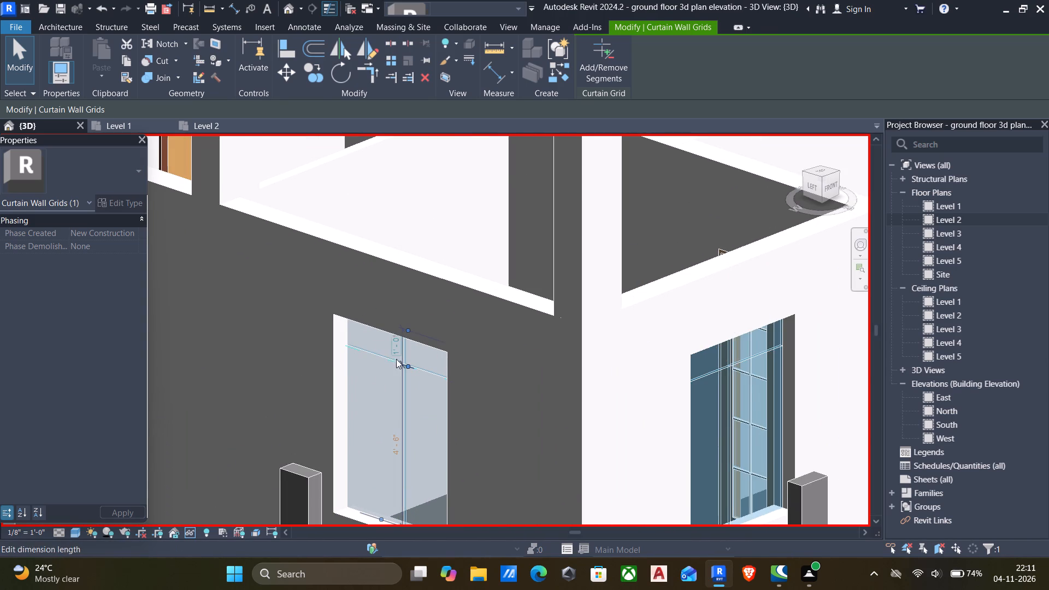
Place 2.5" x 5" rectangular mullions on all grid lines of the front window and the adjacent left-elevation window.
scroll(426, 371, "down", 6)
middle_click_drag(440, 374, 610, 380)
key("Escape")
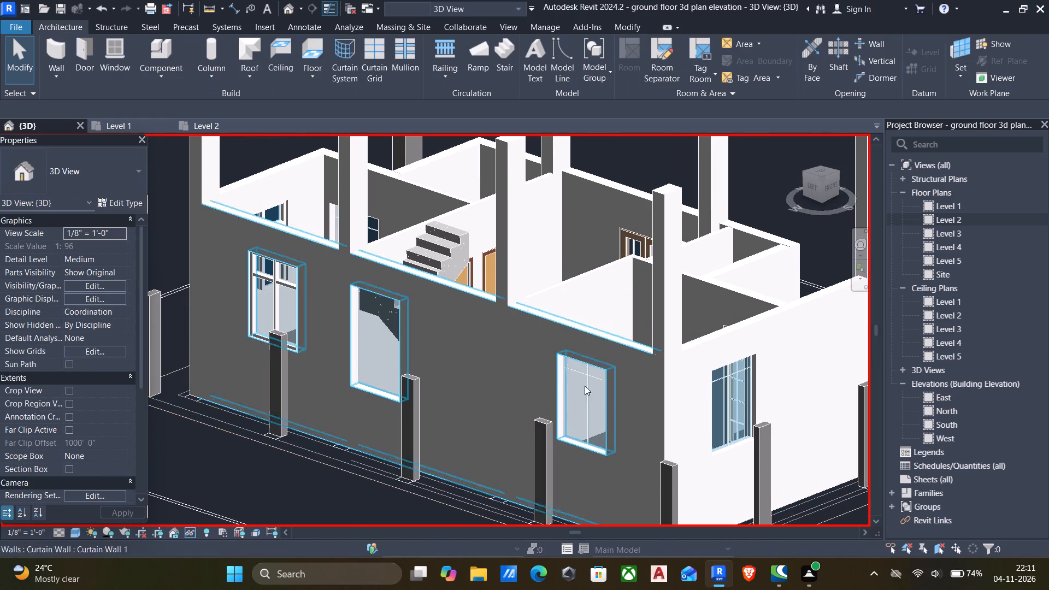
left_click(374, 58)
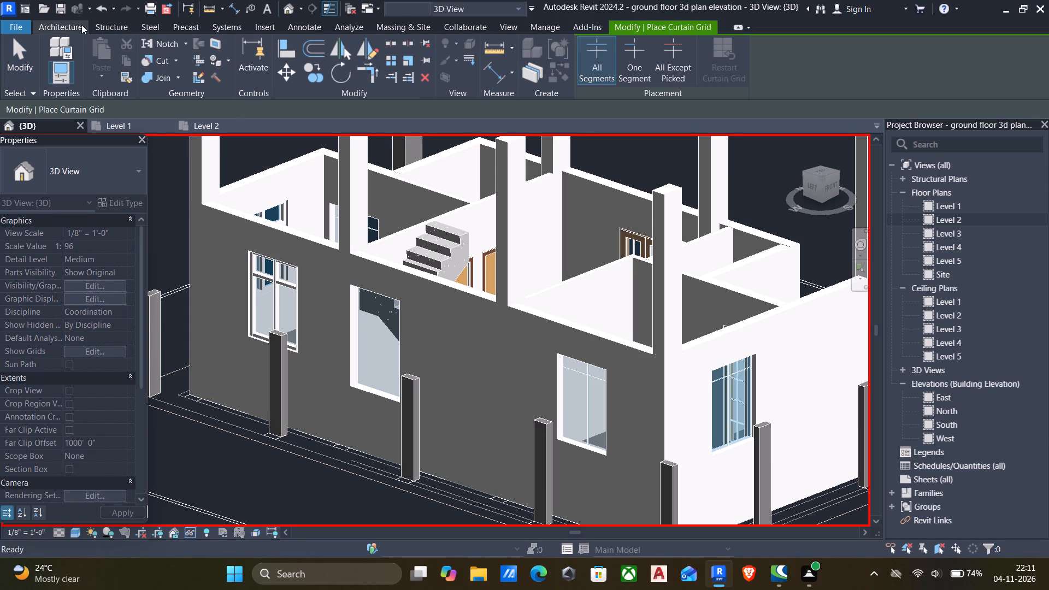
left_click(76, 25)
left_click(394, 54)
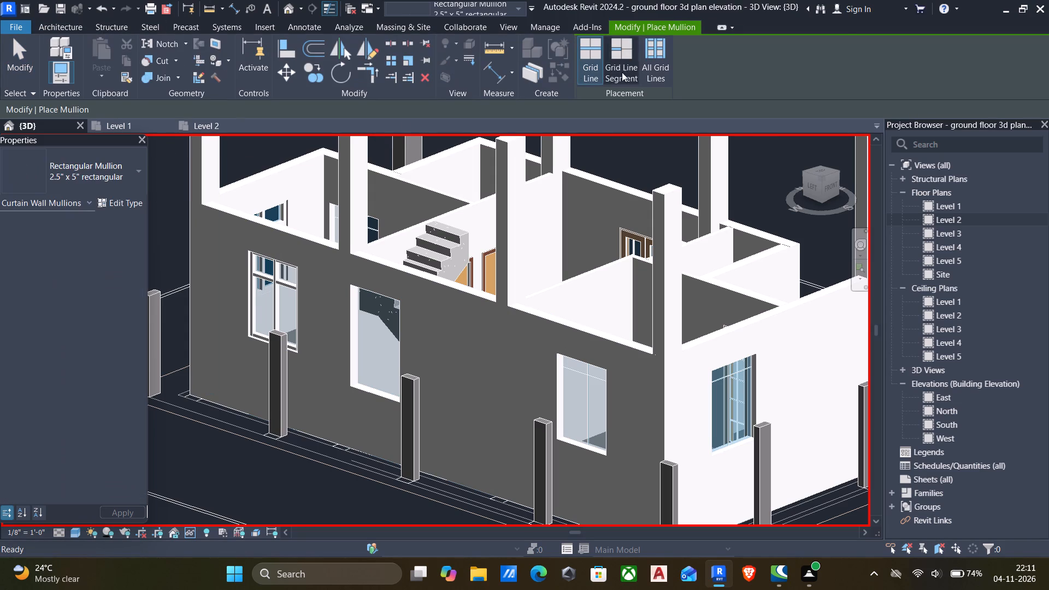
left_click(649, 59)
left_click(583, 373)
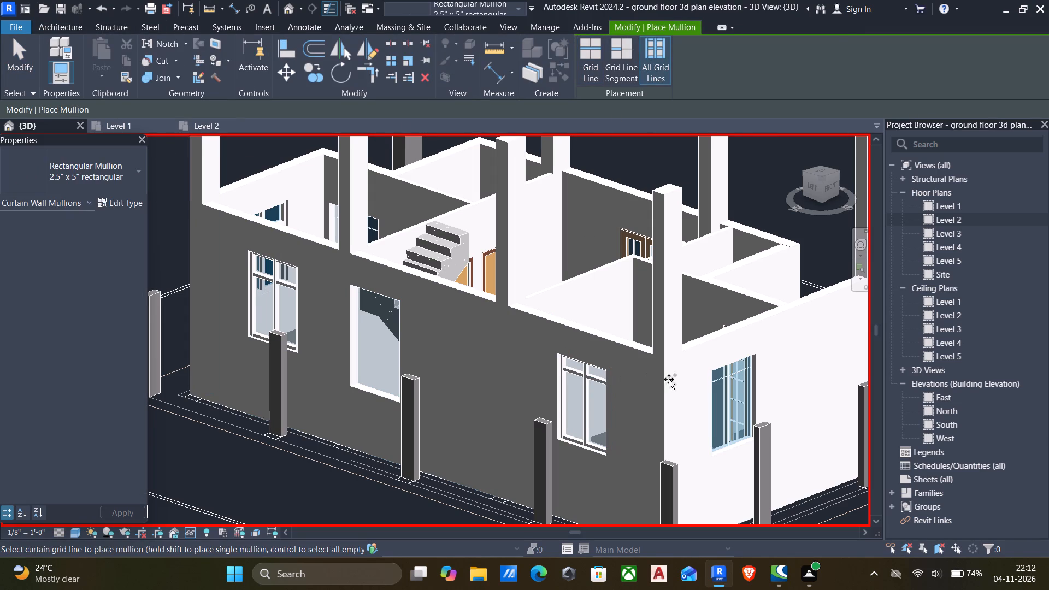
left_click(732, 374)
Add the same mullions to all grid lines of the recessed-wall window and the window beside the verandah's double door.
scroll(728, 379, "down", 4)
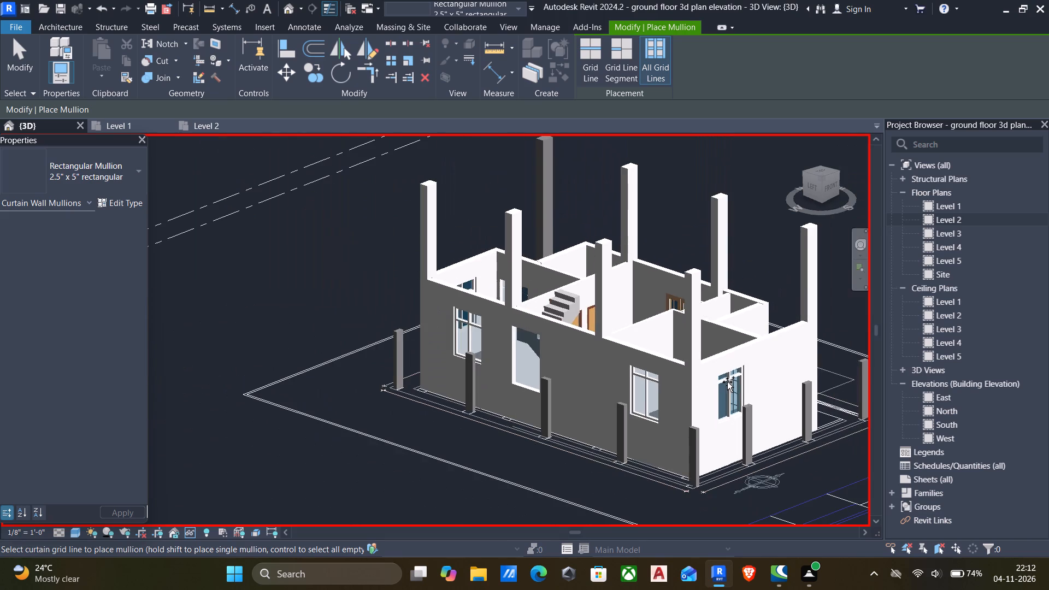
middle_click_drag(726, 382, 562, 376, "shift")
scroll(559, 378, "down", 1)
middle_click_drag(559, 378, 410, 350)
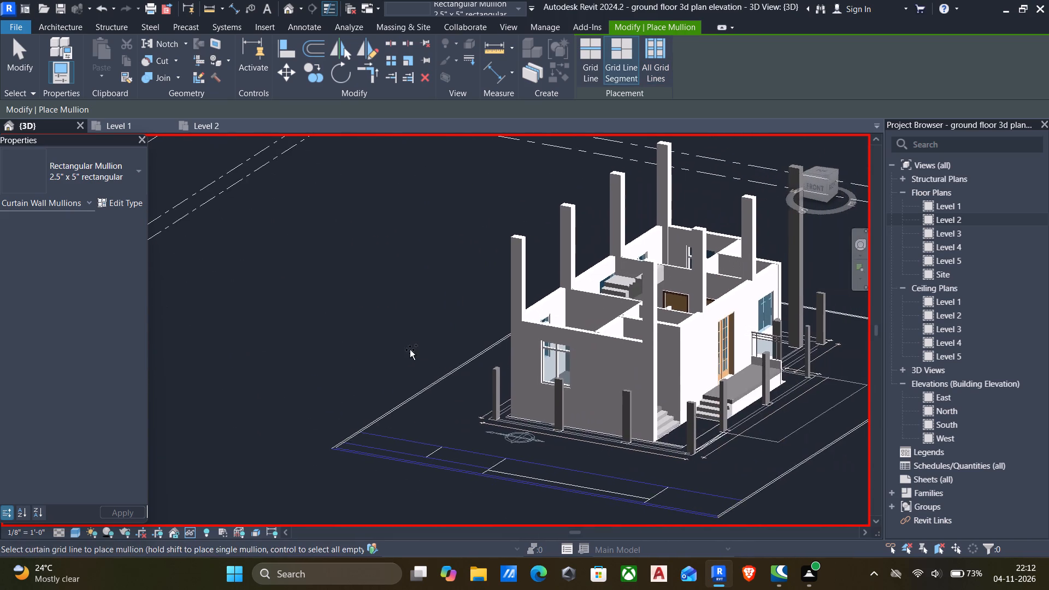
middle_click_drag(497, 368, 411, 361, "shift")
middle_click_drag(620, 377, 600, 393, "shift")
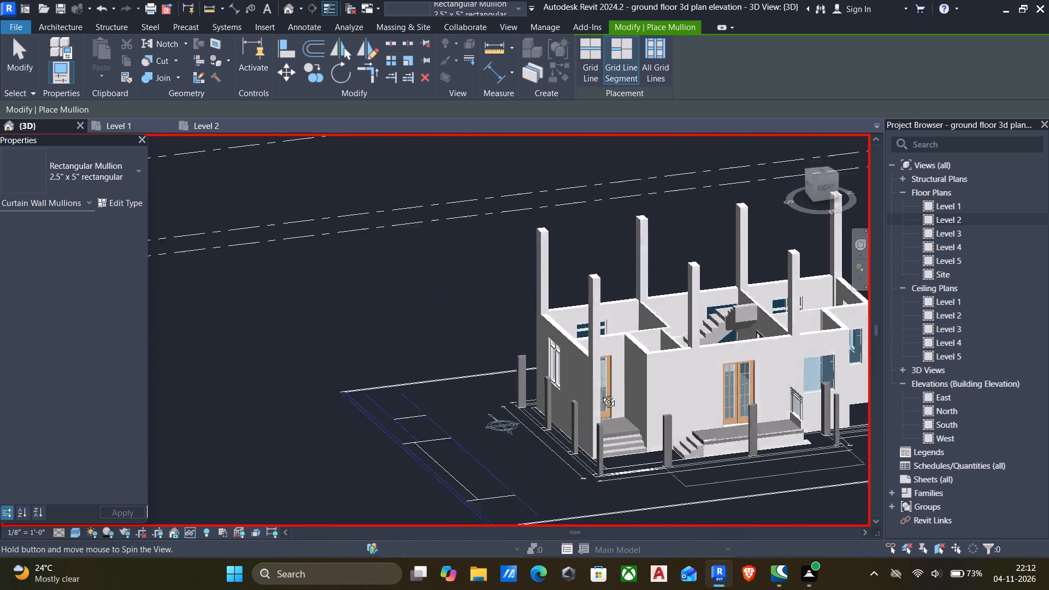
middle_click_drag(600, 393, 521, 403, "shift")
middle_click_drag(599, 394, 590, 464, "shift")
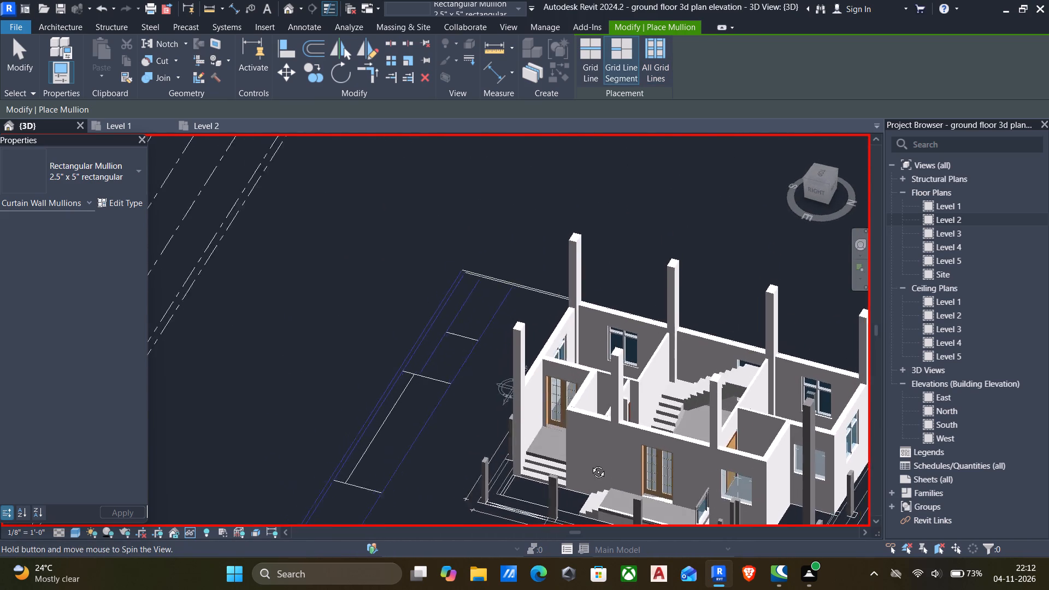
middle_click_drag(590, 464, 576, 450, "shift")
scroll(780, 471, "up", 6)
left_click(794, 464)
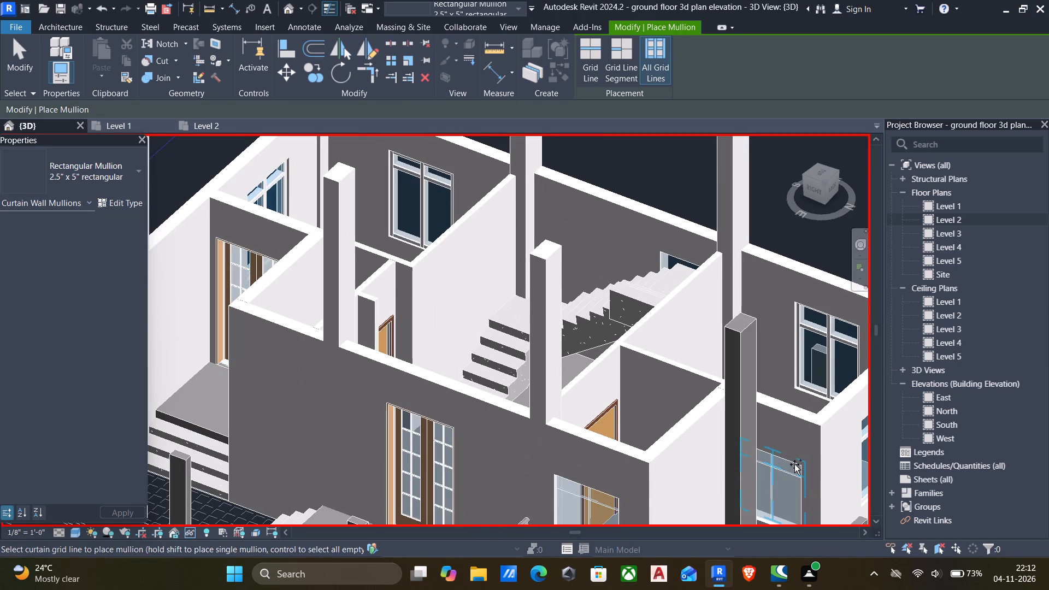
scroll(785, 462, "down", 6)
middle_click_drag(785, 462, 756, 385)
scroll(662, 416, "up", 6)
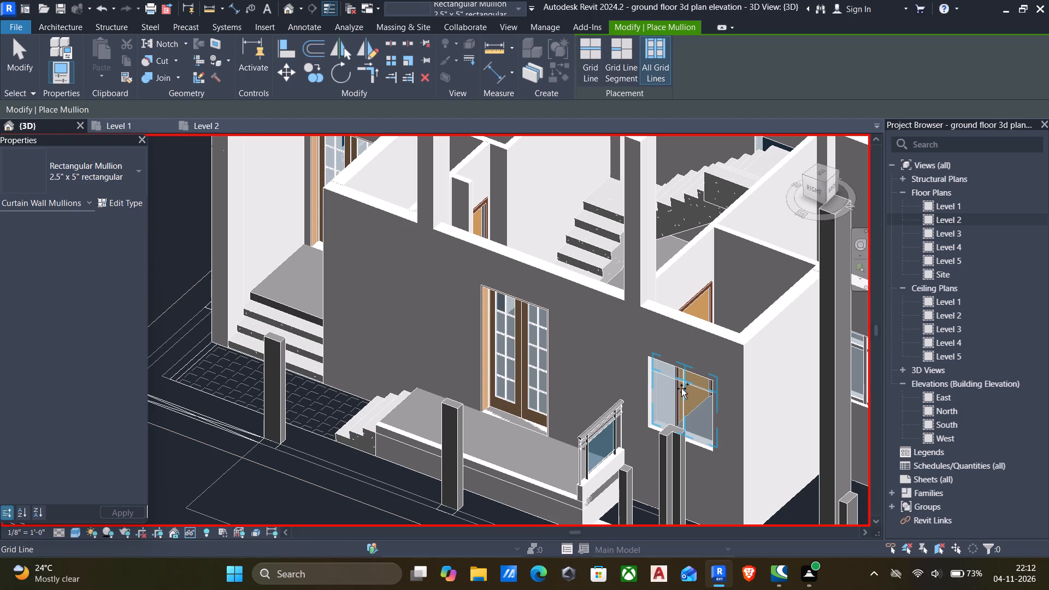
left_click(682, 388)
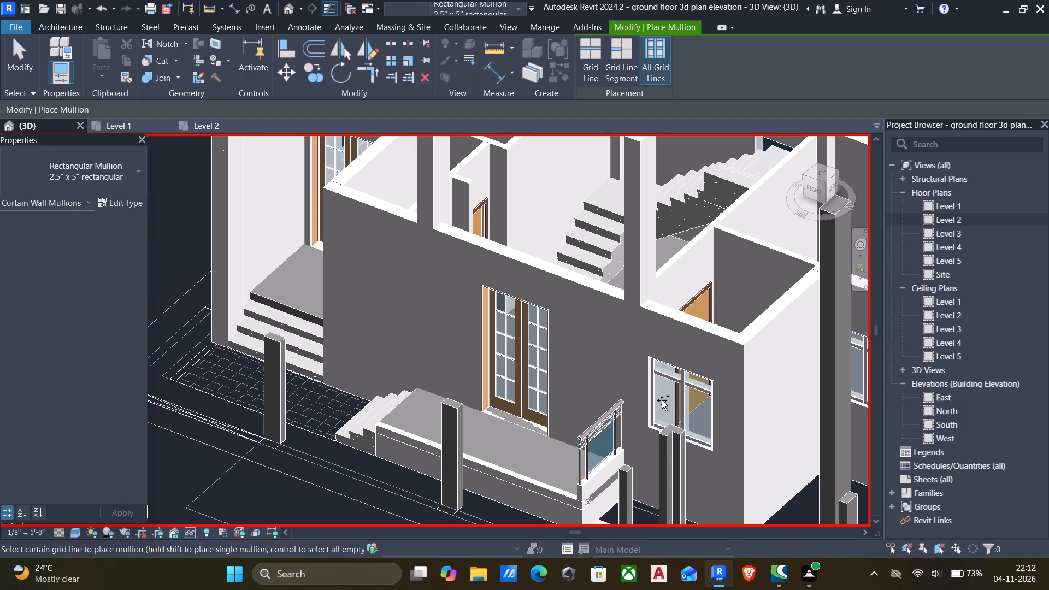
key("Escape")
Select the undivided curtain-wall window at the stairs in 3D and locate it in the Level 2 floor plan.
scroll(661, 392, "down", 6)
middle_click_drag(661, 392, 615, 387, "shift")
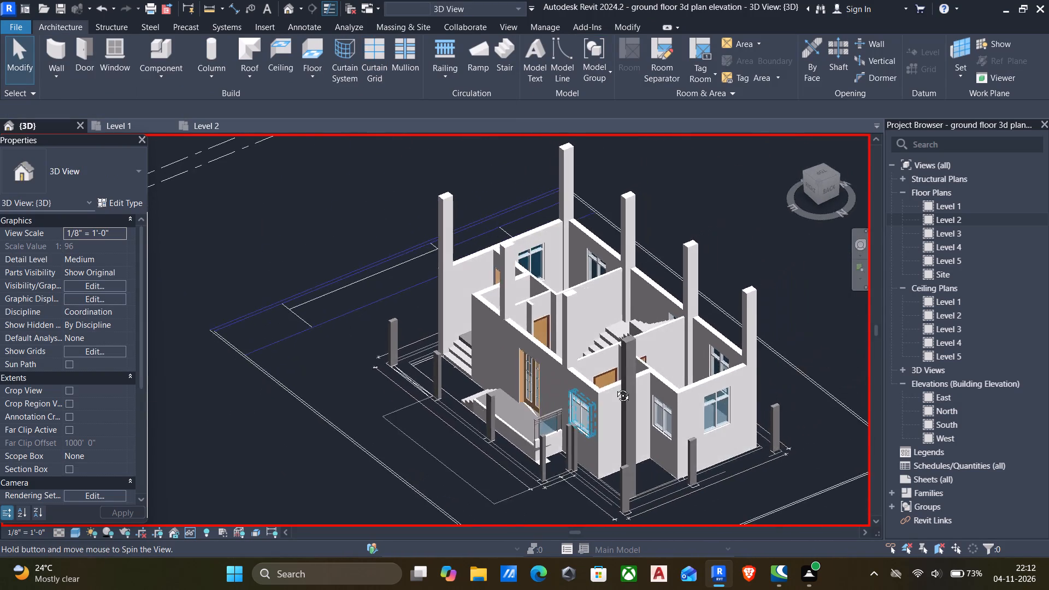
middle_click_drag(615, 387, 1009, 361, "shift")
middle_click_drag(514, 336, 605, 358)
scroll(518, 340, "down", 1, "shift")
middle_click_drag(541, 349, 679, 349)
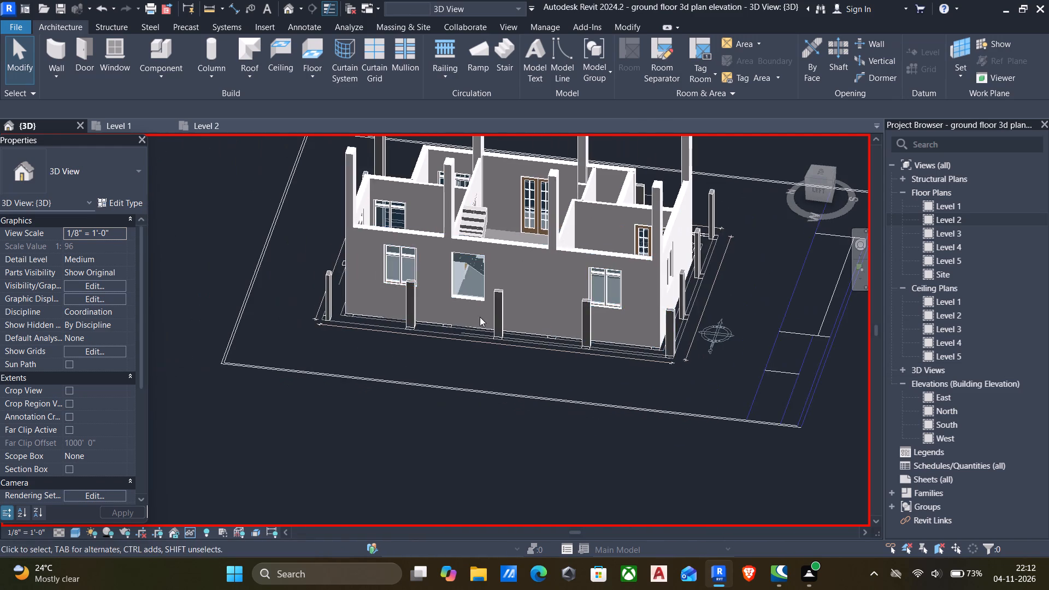
scroll(473, 300, "up", 2)
left_click(468, 296)
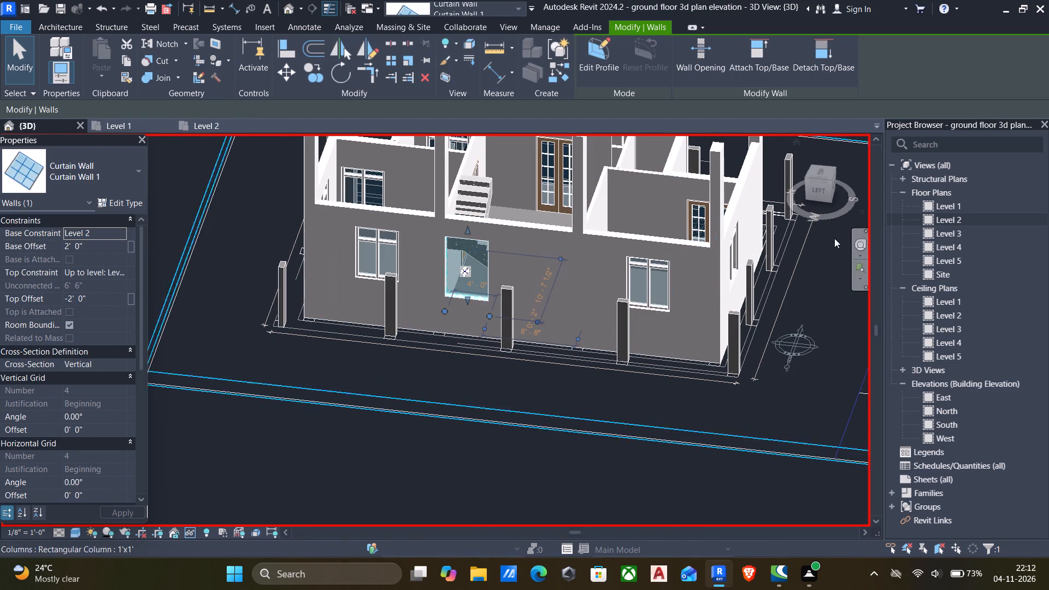
double_click(928, 218)
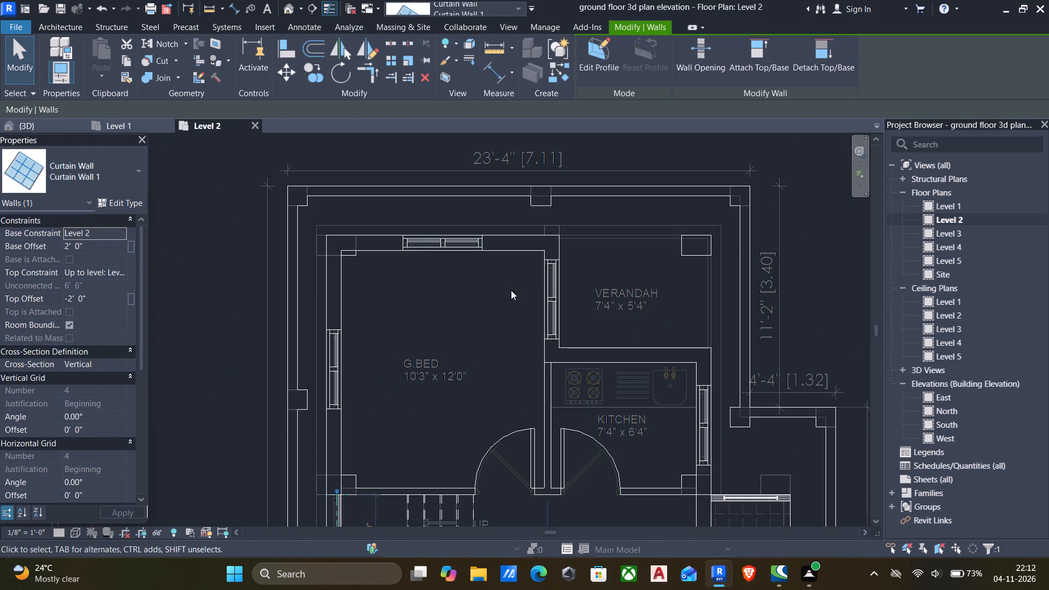
scroll(511, 290, "down", 5)
middle_click_drag(511, 291, 606, 236)
middle_click_drag(542, 320, 640, 256)
scroll(597, 291, "up", 5)
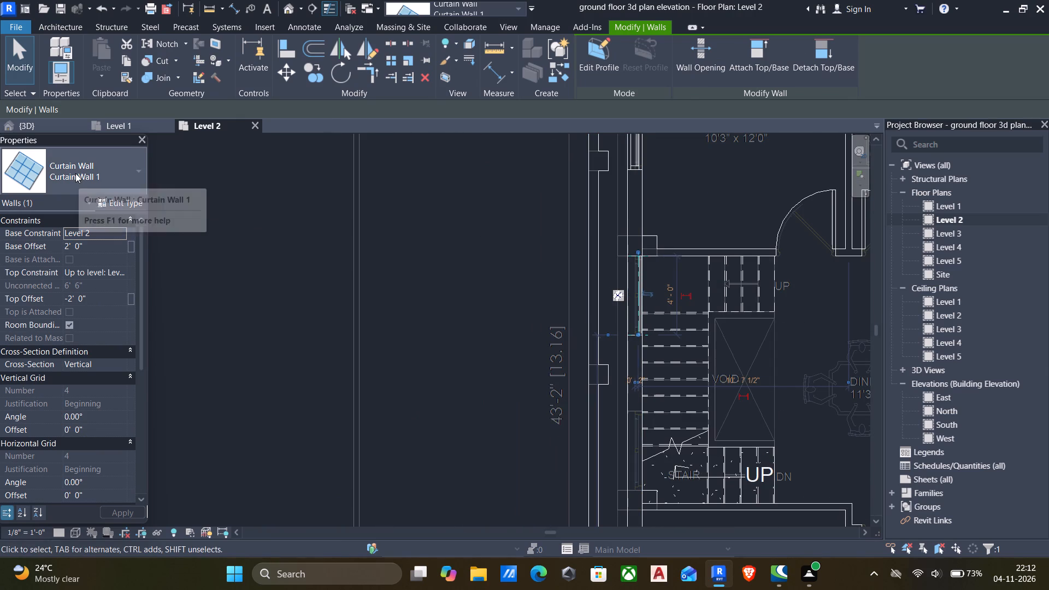
key("Escape")
Draw a 4'-0" Curtain Wall 1 segment over the window symbol beside the lower stair landing on Level 2.
type("wa")
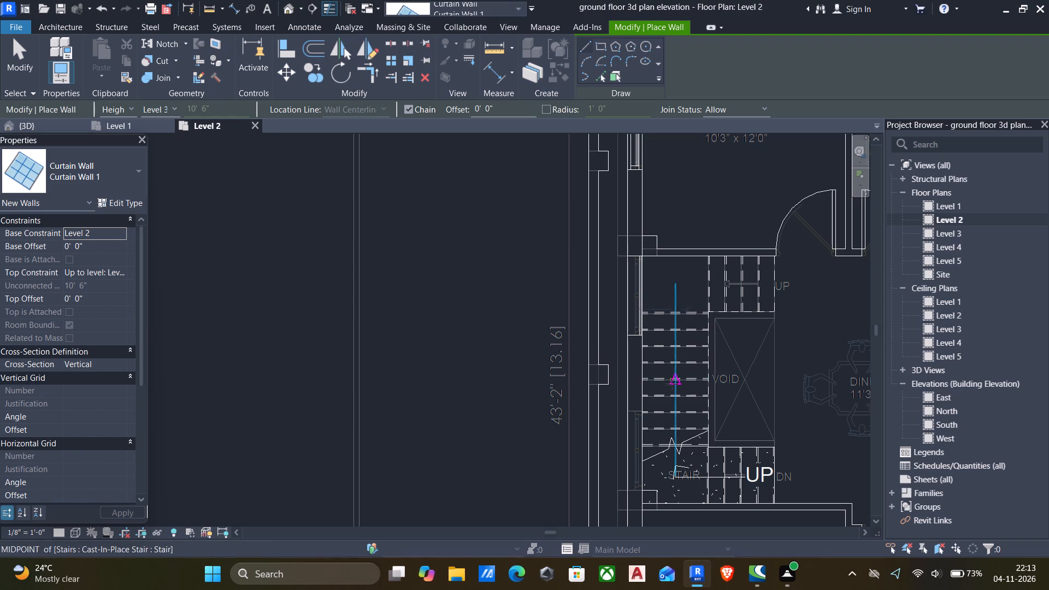
middle_click_drag(641, 419, 665, 311)
scroll(639, 359, "up", 6)
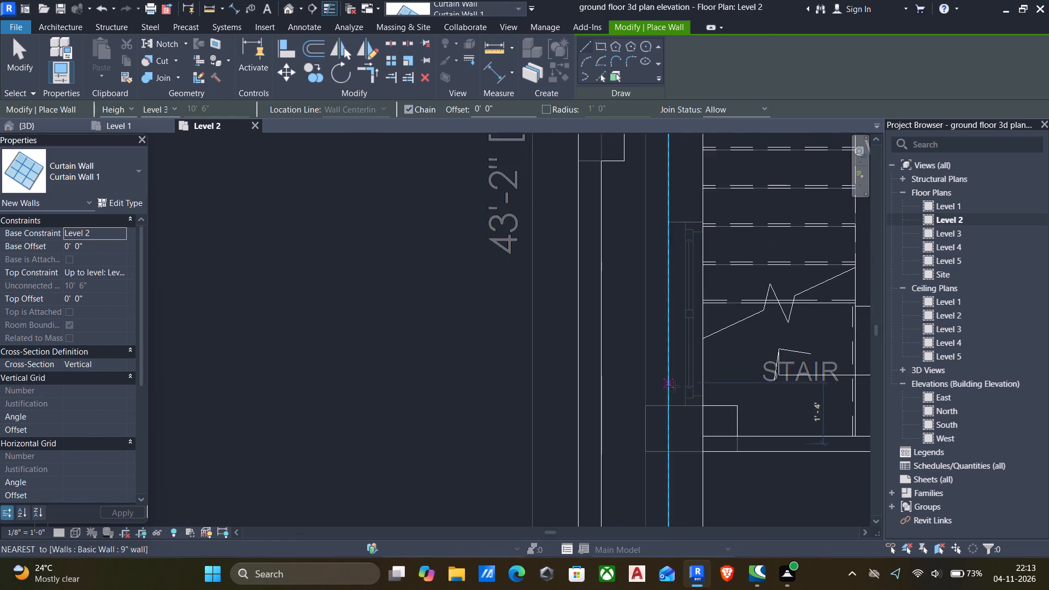
scroll(688, 402, "up", 4)
left_click(690, 409)
scroll(689, 392, "down", 5)
scroll(683, 341, "up", 1)
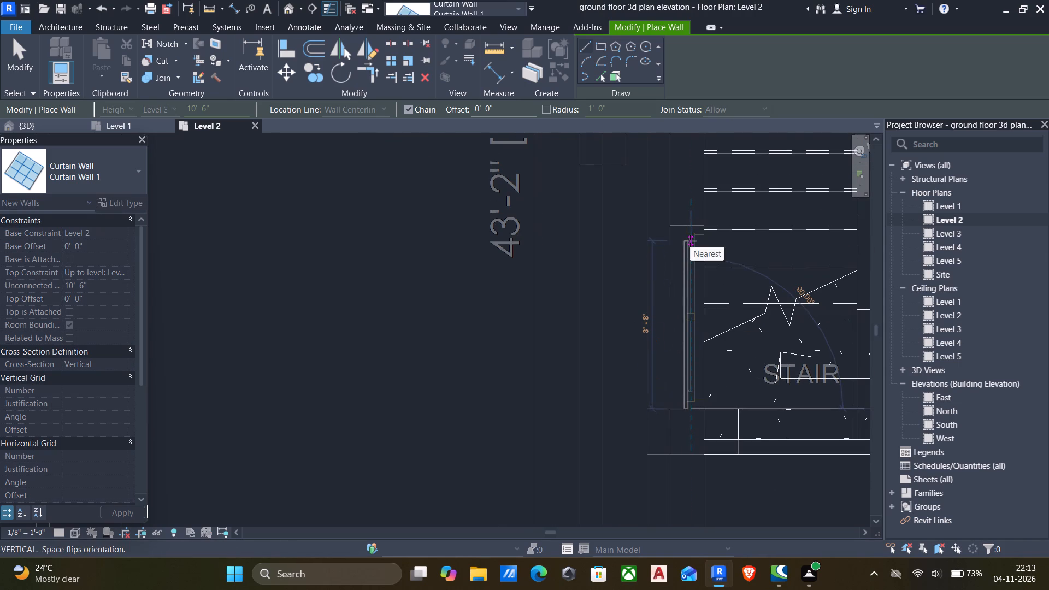
left_click(692, 226)
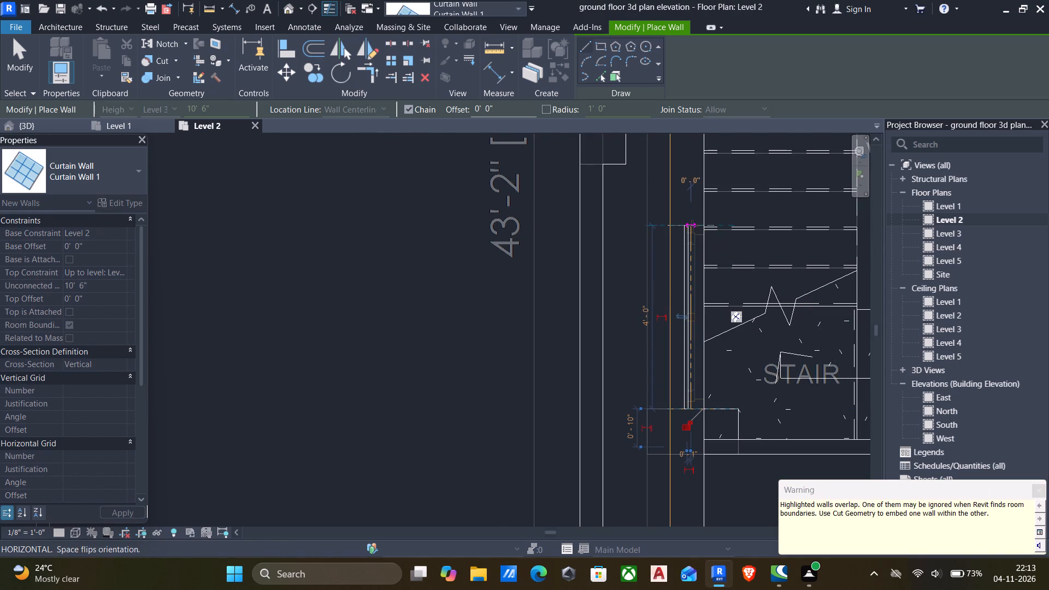
key("Escape")
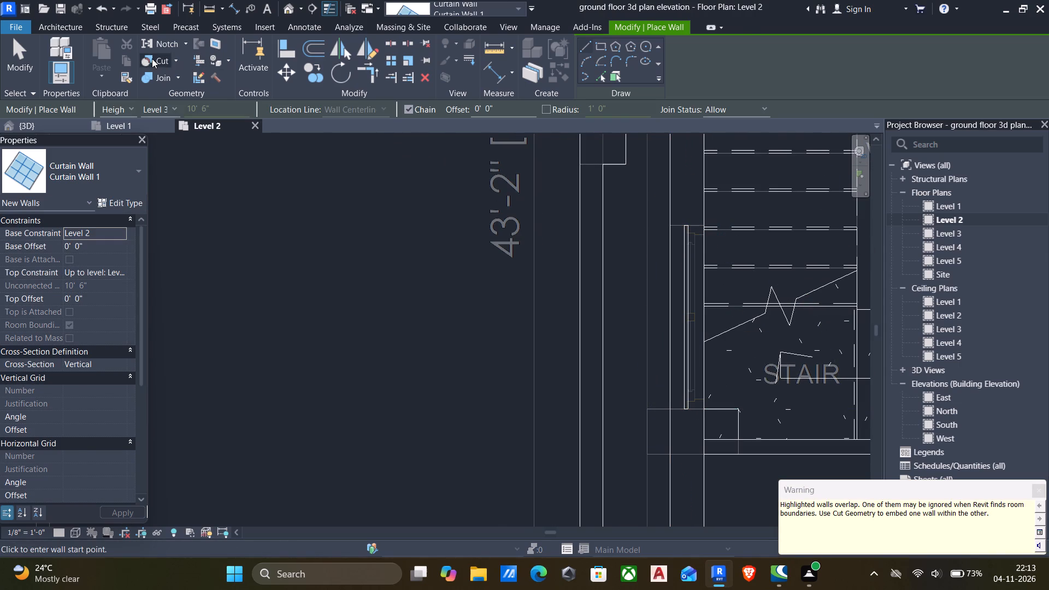
Cut the 9" outer wall with the new curtain wall beside the stair using Cut Geometry.
left_click(152, 58)
left_click(667, 301)
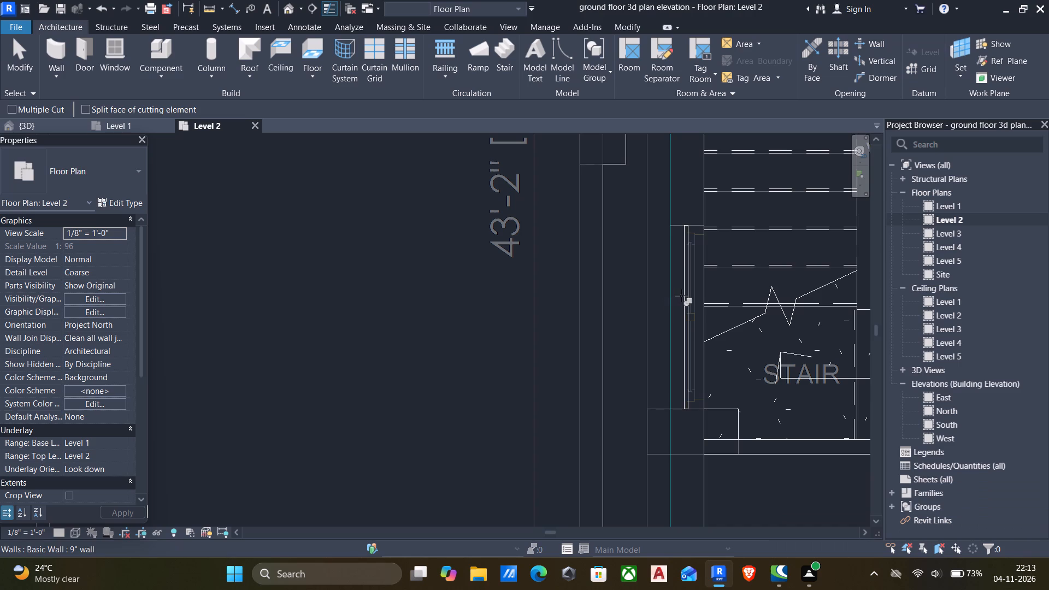
left_click(686, 298)
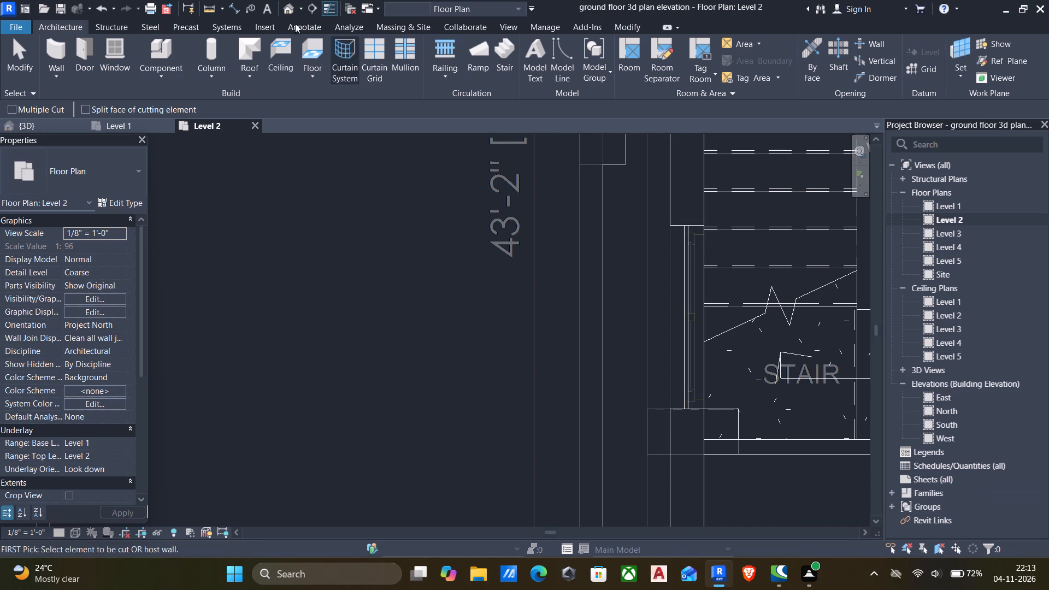
Set the tall stair curtain wall's top offset to -3' and base offset to 3' in the 3D view.
left_click(286, 9)
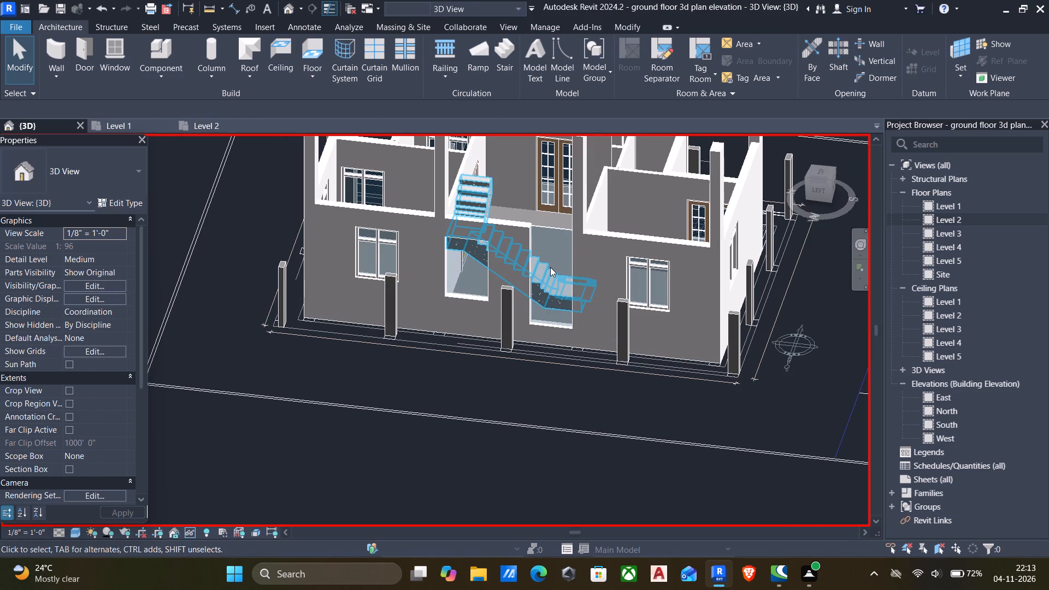
key("Escape")
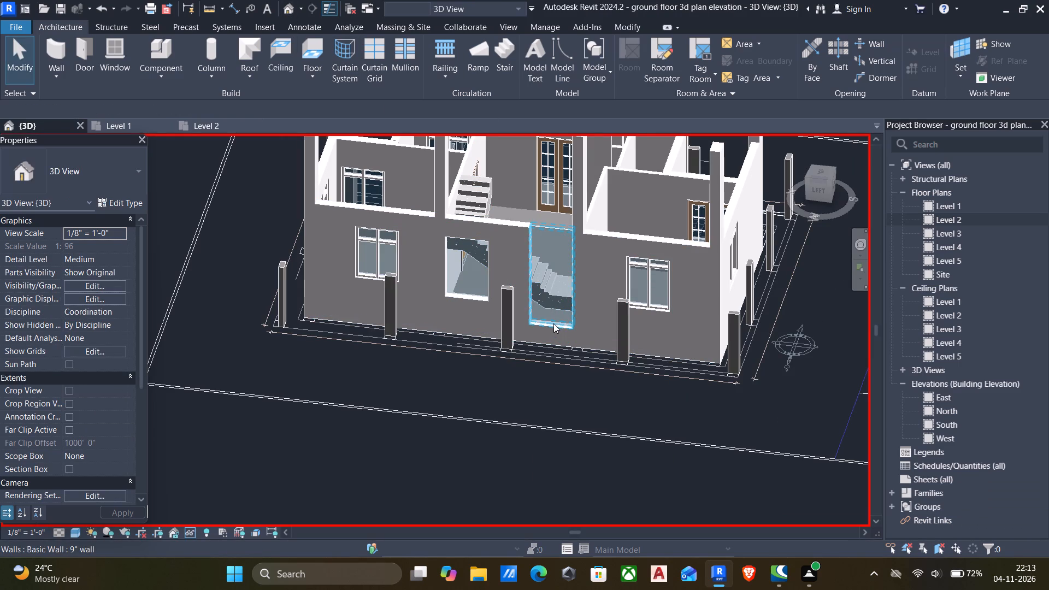
scroll(556, 303, "up", 5)
scroll(517, 322, "down", 5)
middle_click_drag(529, 322, 565, 322)
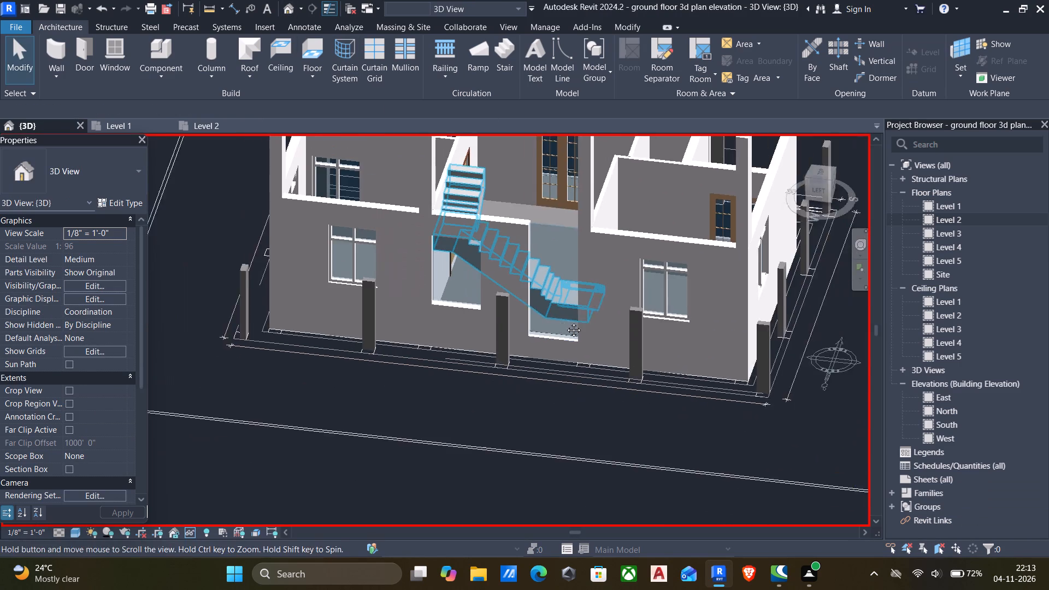
middle_click_drag(565, 322, 597, 316)
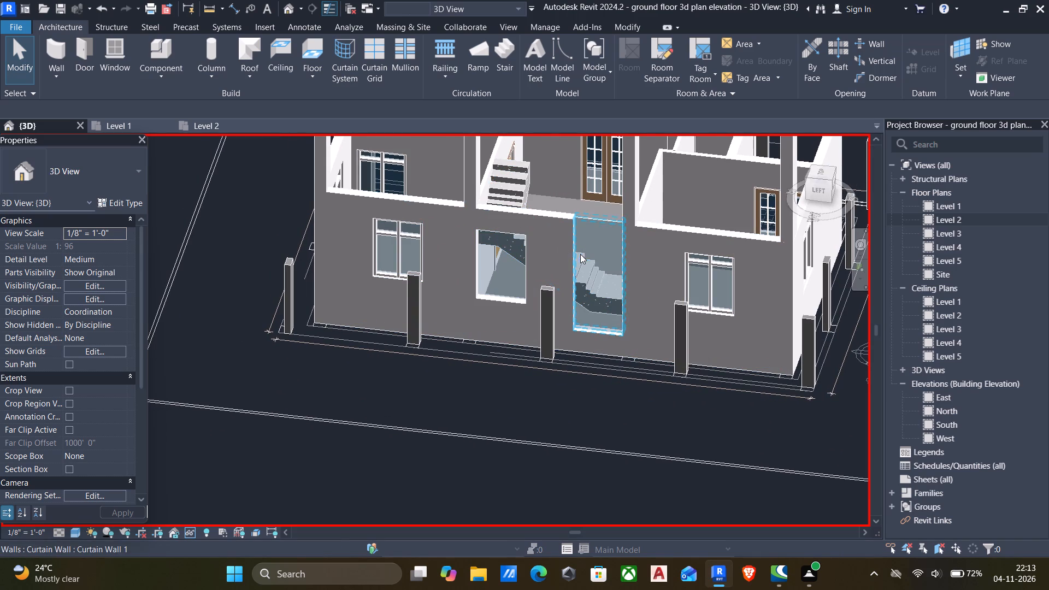
left_click(592, 216)
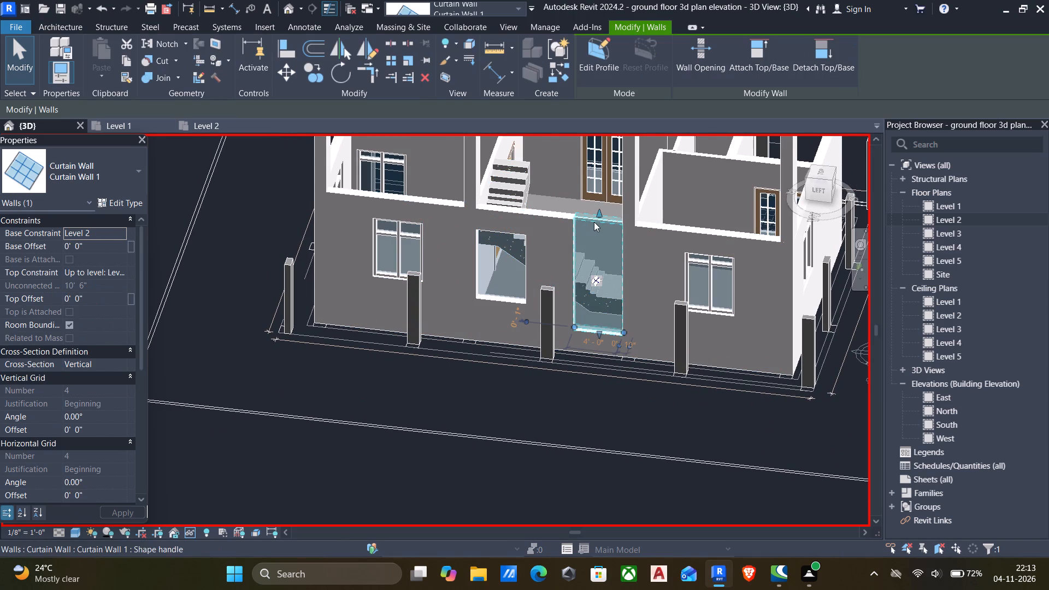
left_click(104, 300)
type("-3'")
key("Return")
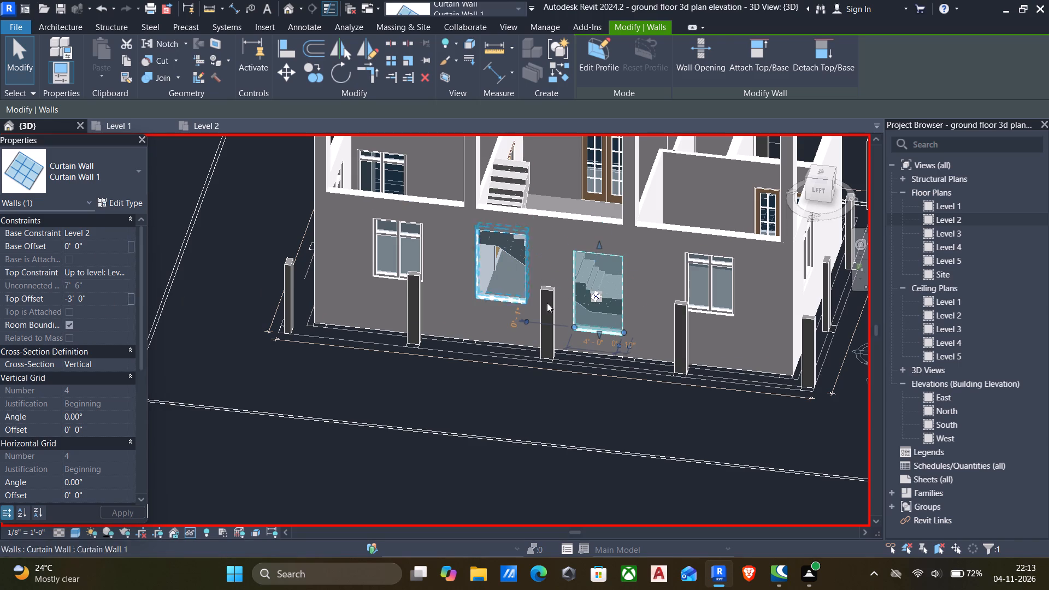
left_click(98, 246)
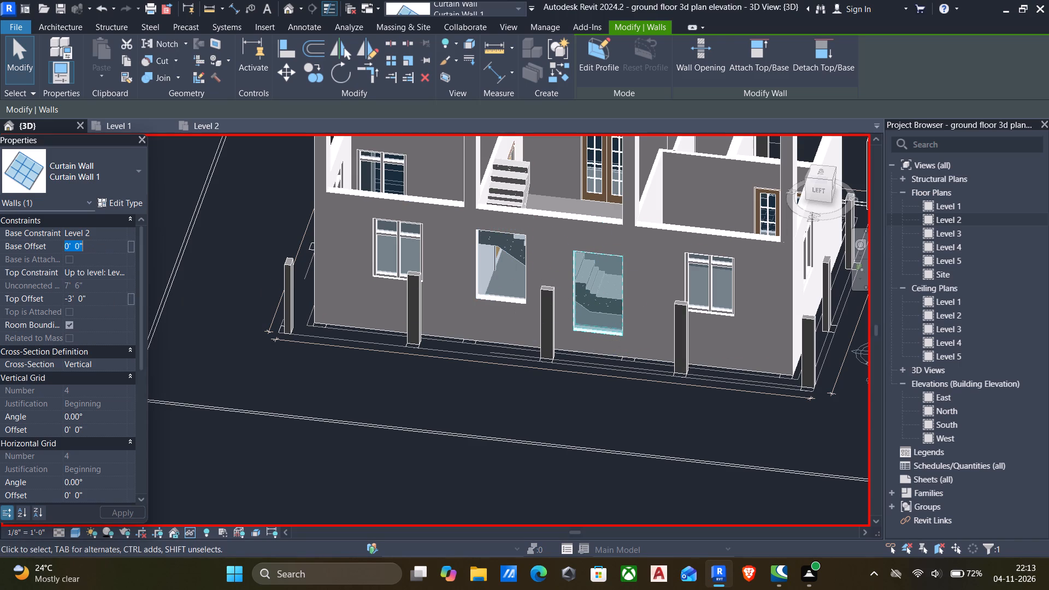
type("3'")
key("Return")
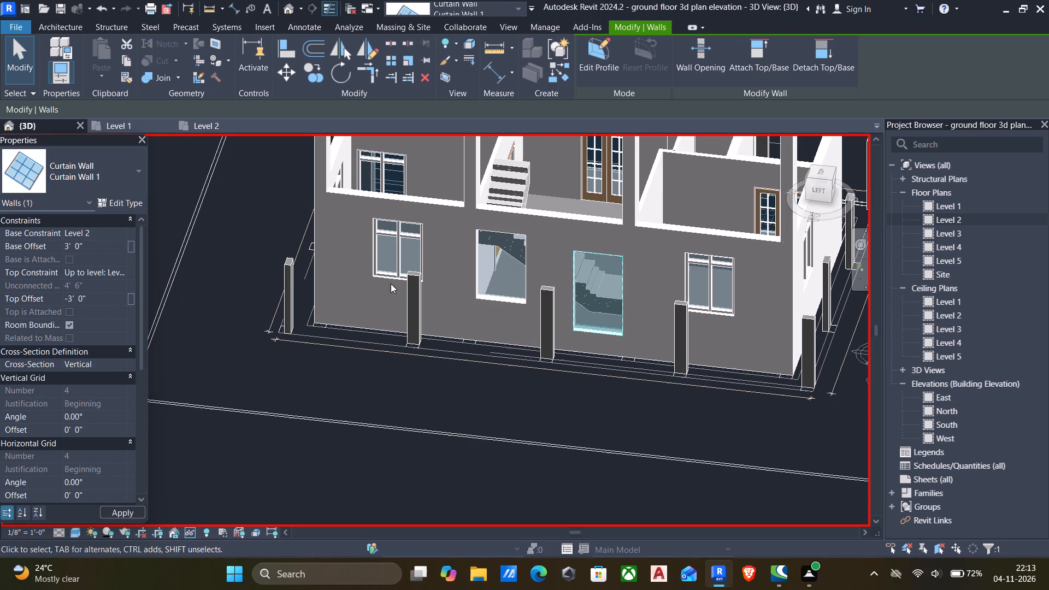
key("Escape")
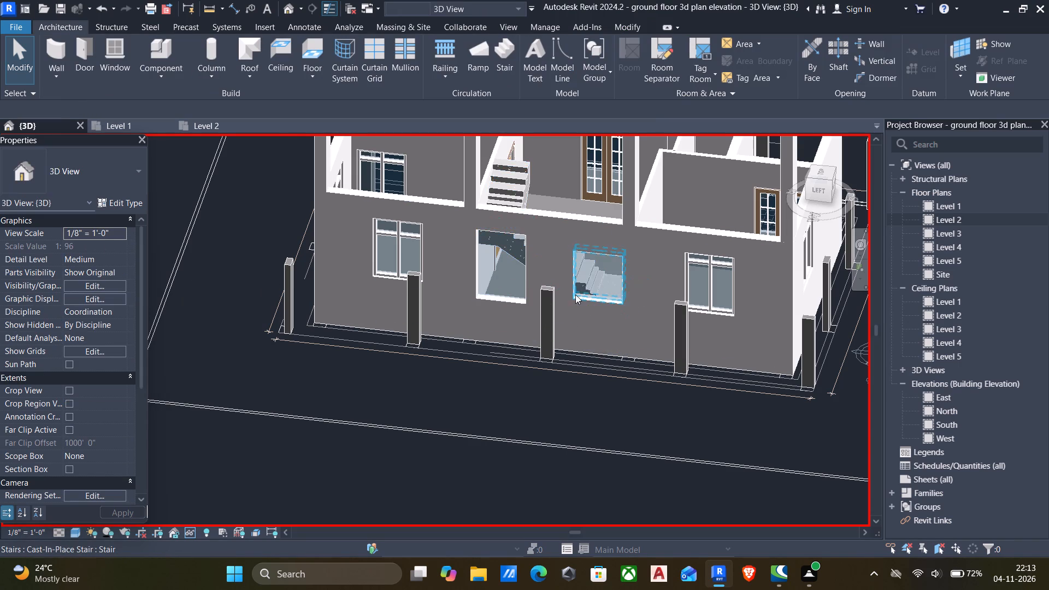
Inspect the stair windows and the surrounding outer facade from several angles in 3D.
scroll(577, 303, "down", 2)
middle_click_drag(576, 304, 620, 281, "shift")
scroll(547, 282, "up", 2)
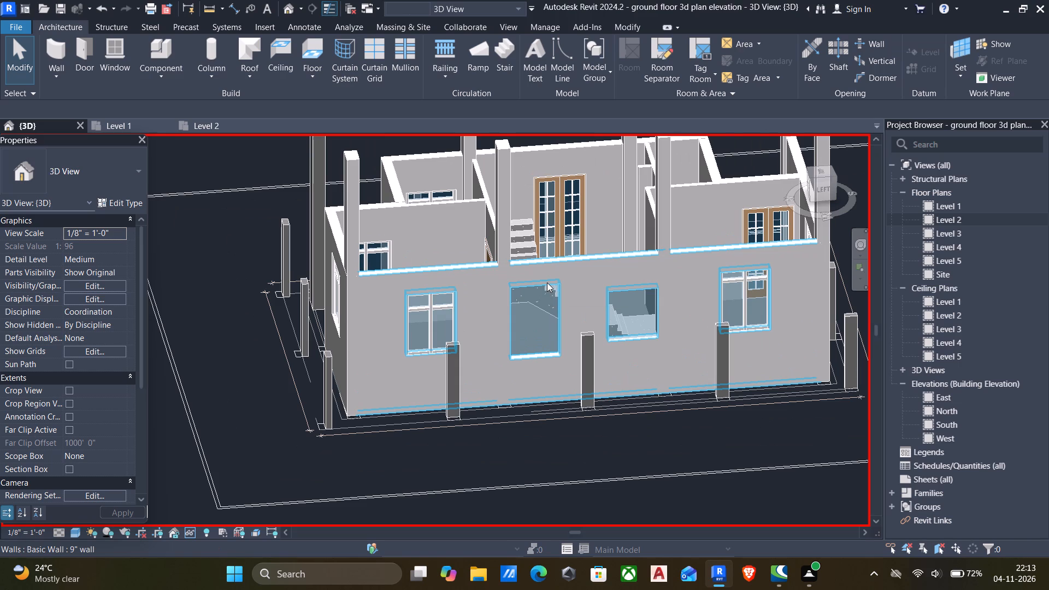
scroll(629, 298, "down", 2)
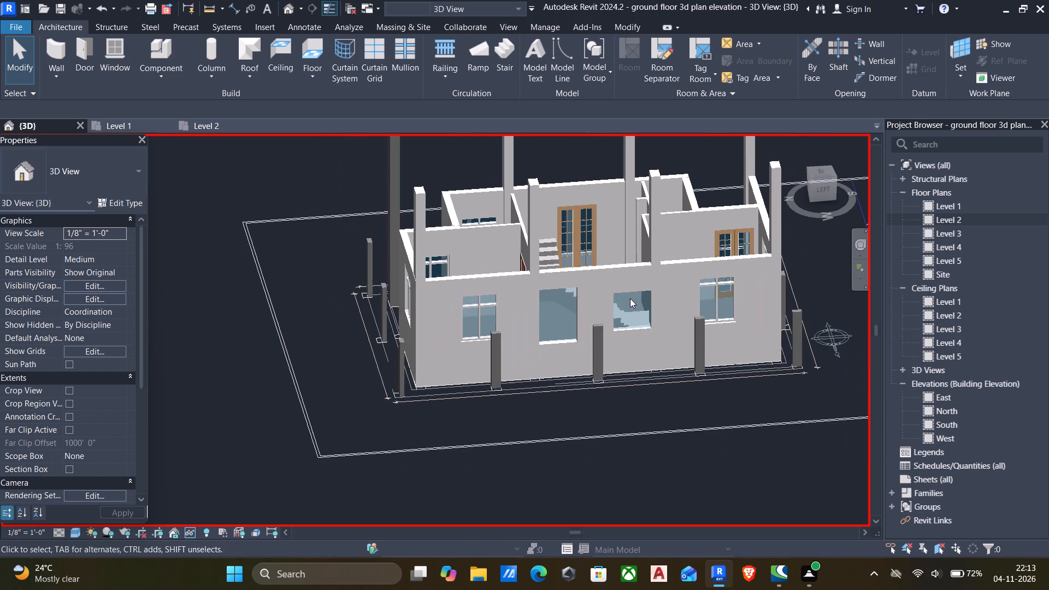
middle_click_drag(622, 302, 478, 365, "shift")
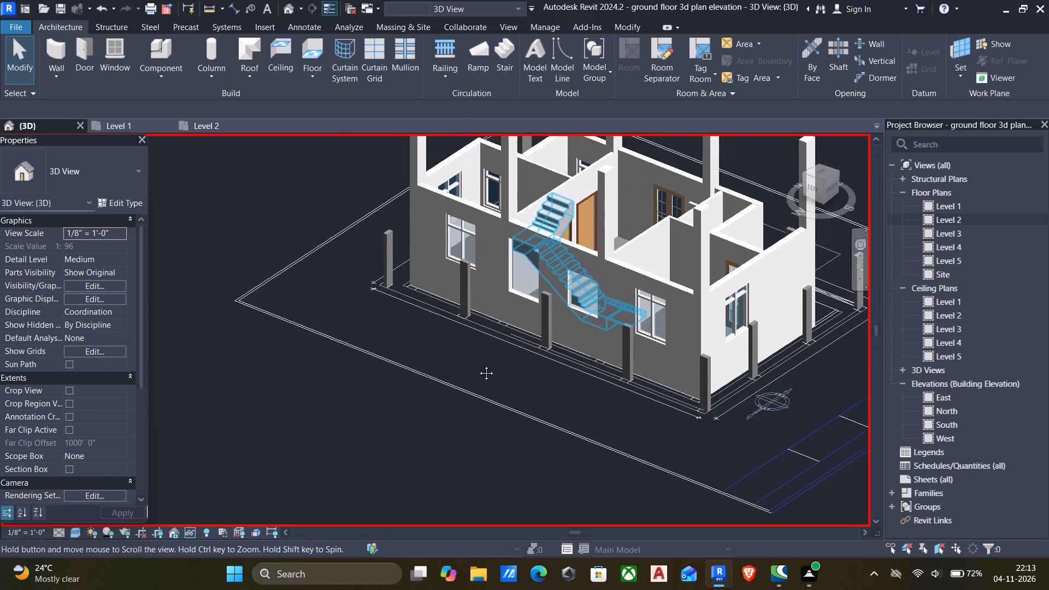
middle_click_drag(478, 365, 475, 369, "shift")
middle_click_drag(511, 345, 456, 332, "shift")
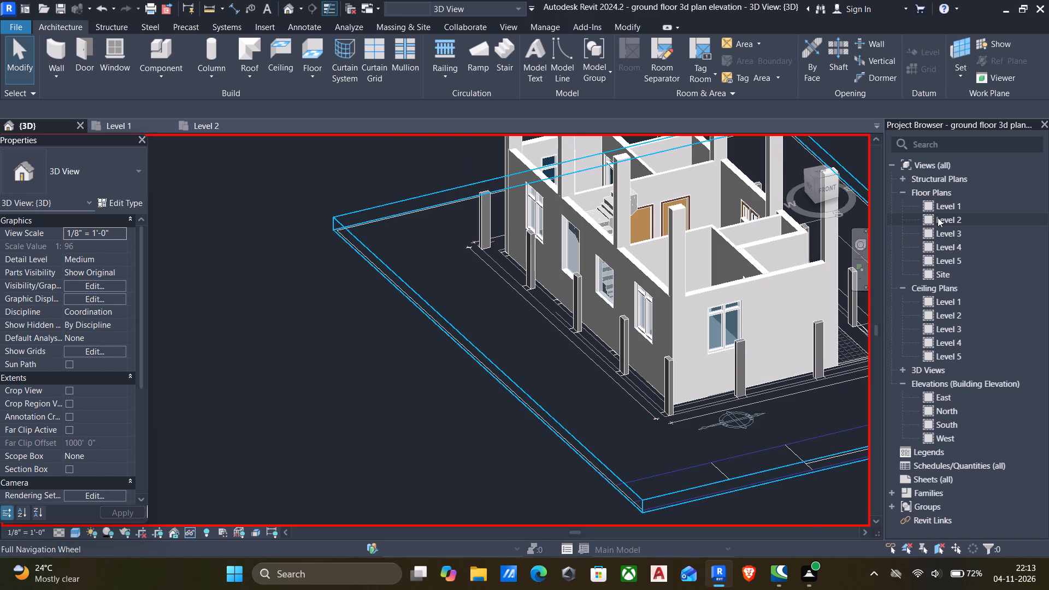
Delete the Cast-In-Place 00-main stairs beside the void in the Level 2 floor plan.
double_click(927, 220)
scroll(675, 267, "down", 3)
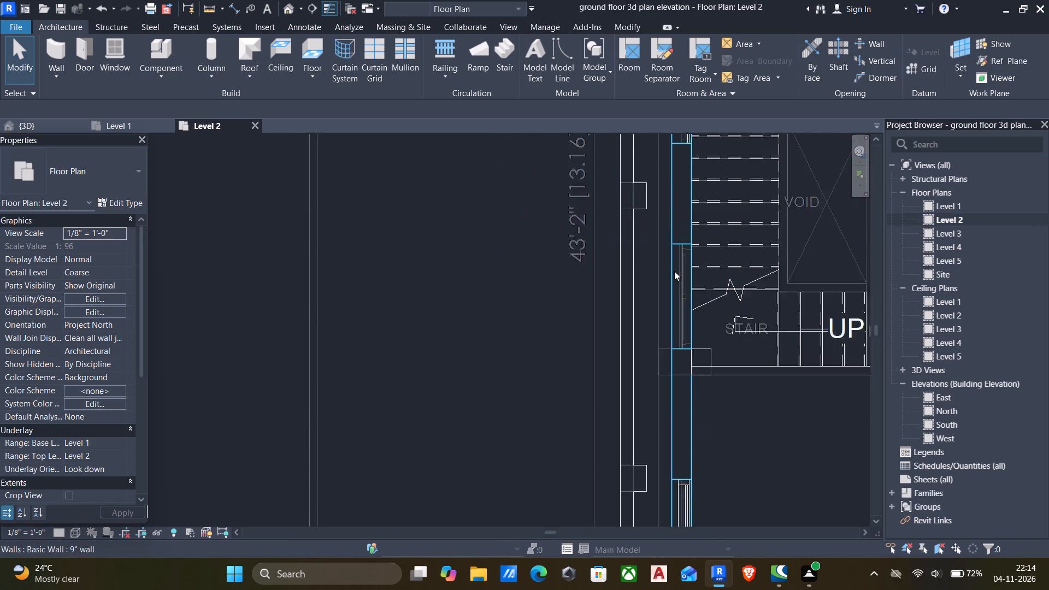
scroll(674, 271, "down", 3)
middle_click_drag(674, 271, 499, 282)
scroll(550, 281, "down", 3)
middle_click_drag(550, 281, 596, 339)
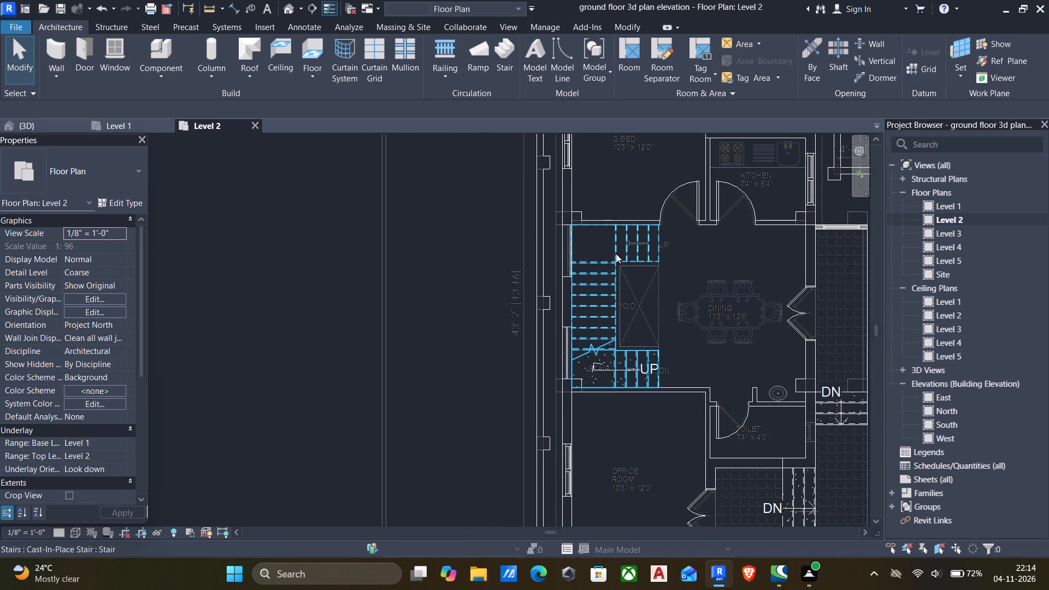
left_click(617, 252)
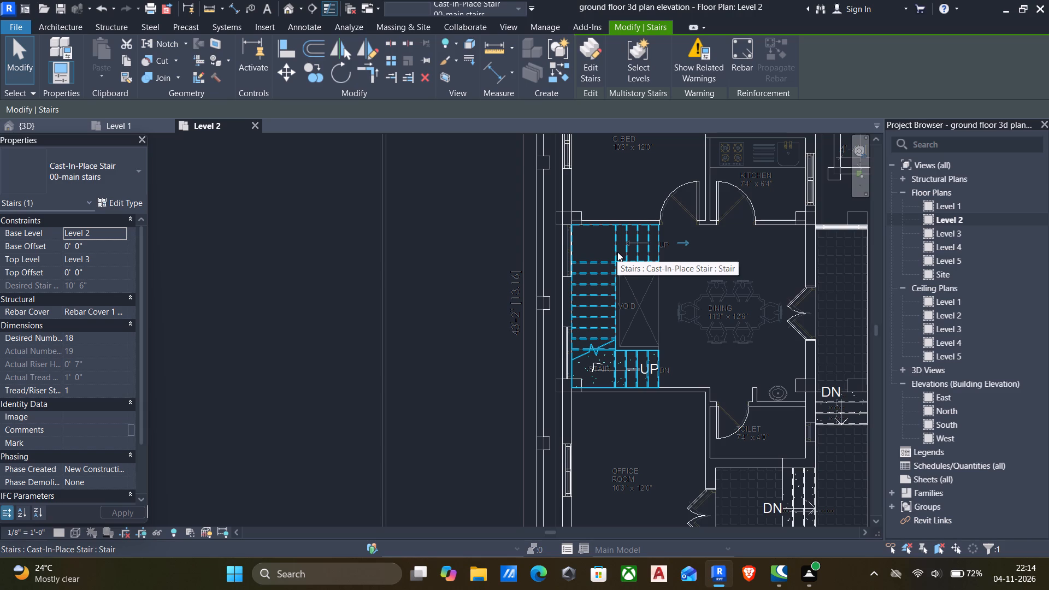
key("Delete")
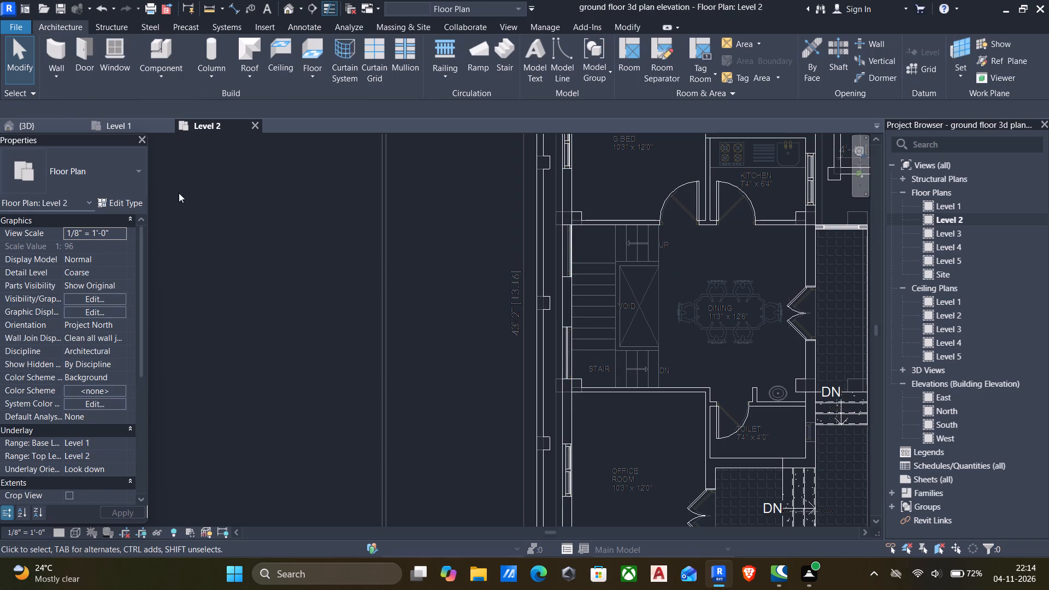
Start a Precast Stair with a sketched run and draw a 6'-9" boundary line along the 6" inner wall from the outer wall corner.
left_click(499, 44)
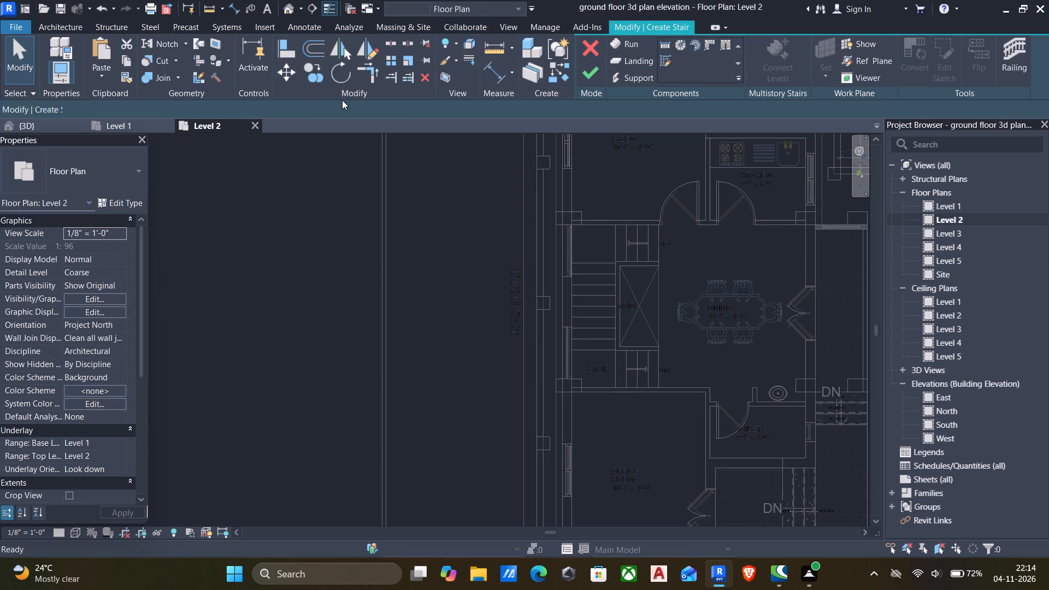
left_click(63, 169)
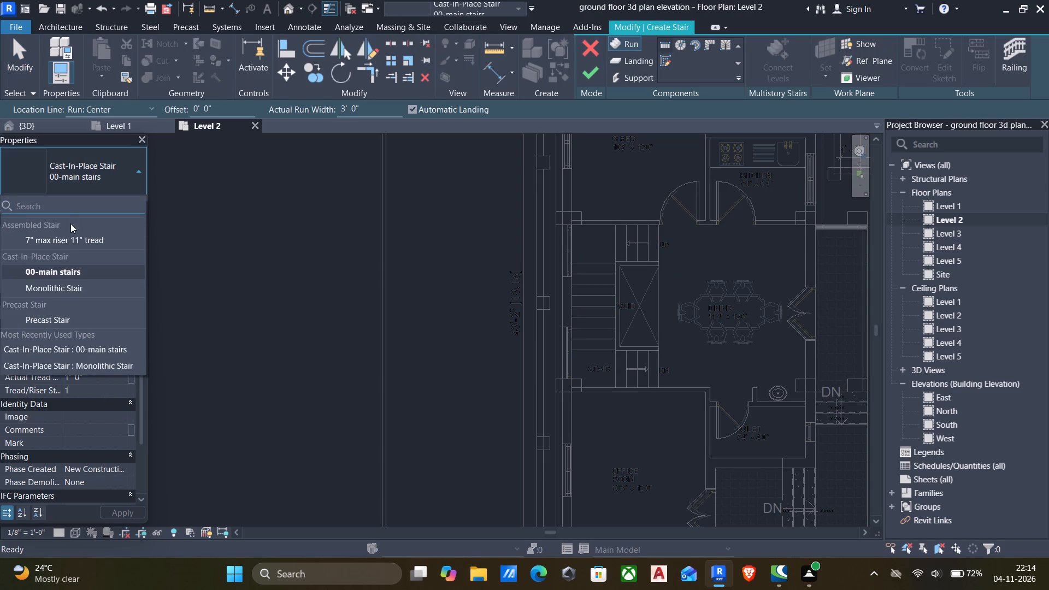
left_click(56, 318)
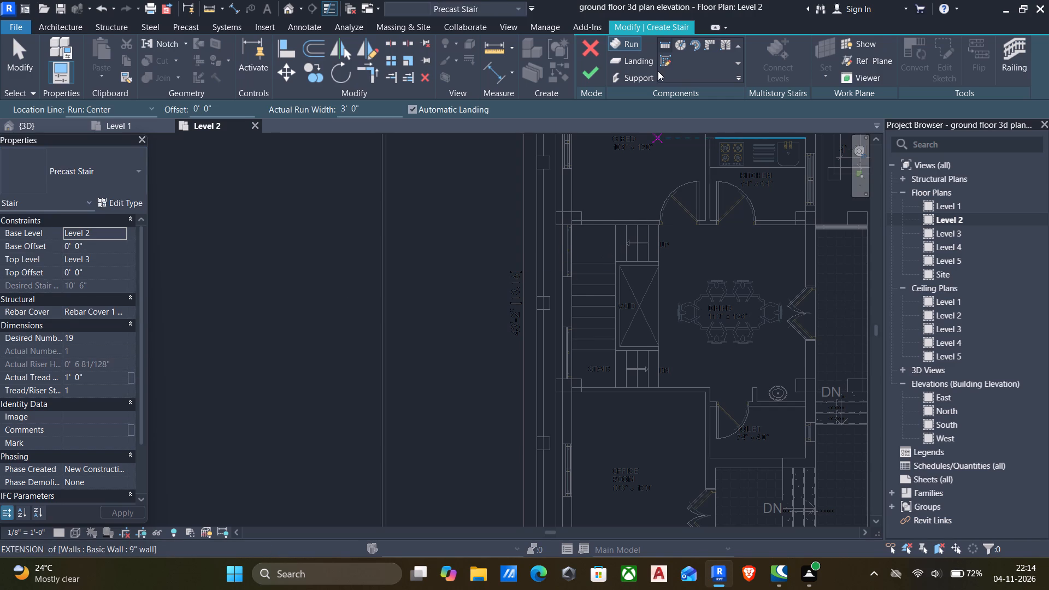
left_click(662, 62)
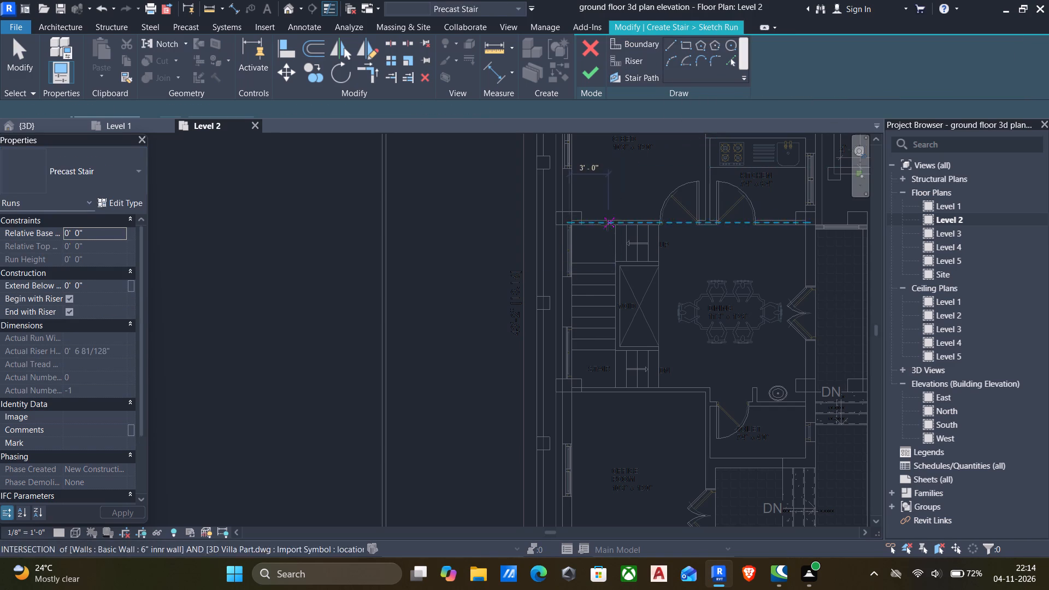
scroll(606, 225, "up", 4)
scroll(555, 235, "up", 6)
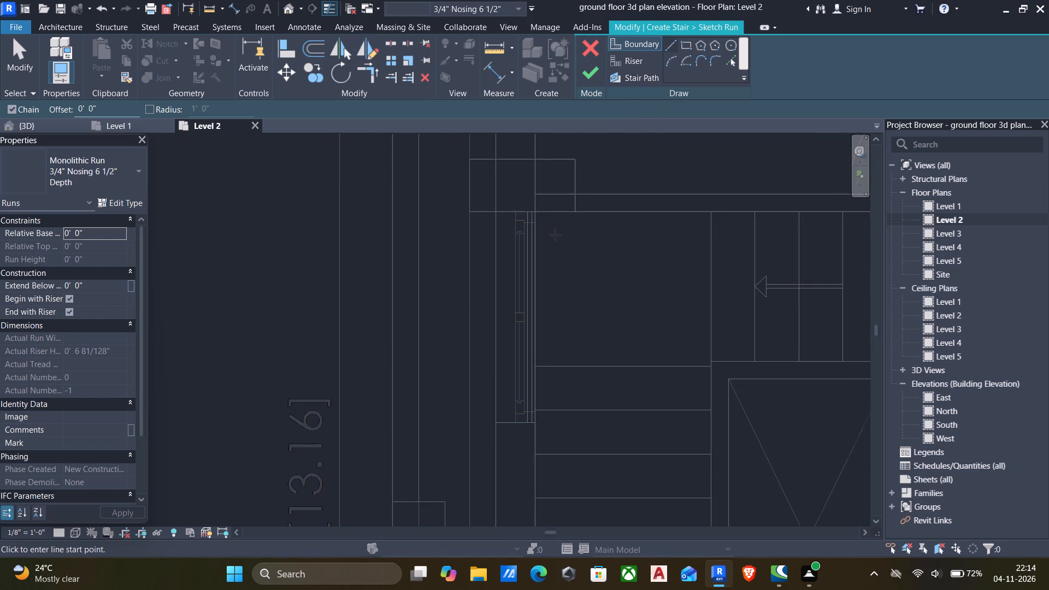
scroll(555, 228, "up", 4)
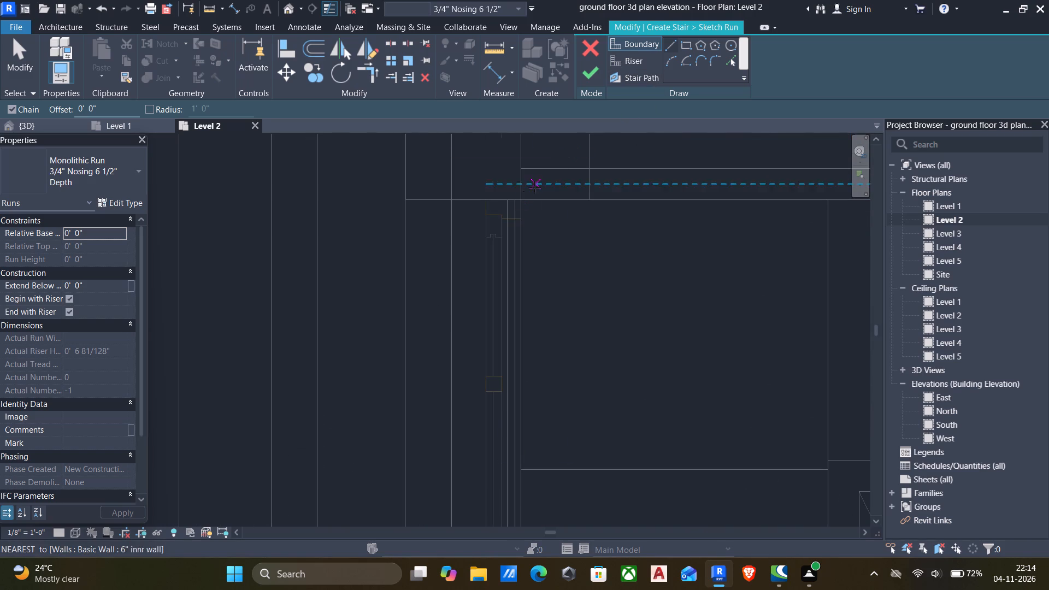
left_click_drag(520, 200, 526, 200)
scroll(604, 198, "down", 5)
middle_click_drag(605, 198, 420, 206)
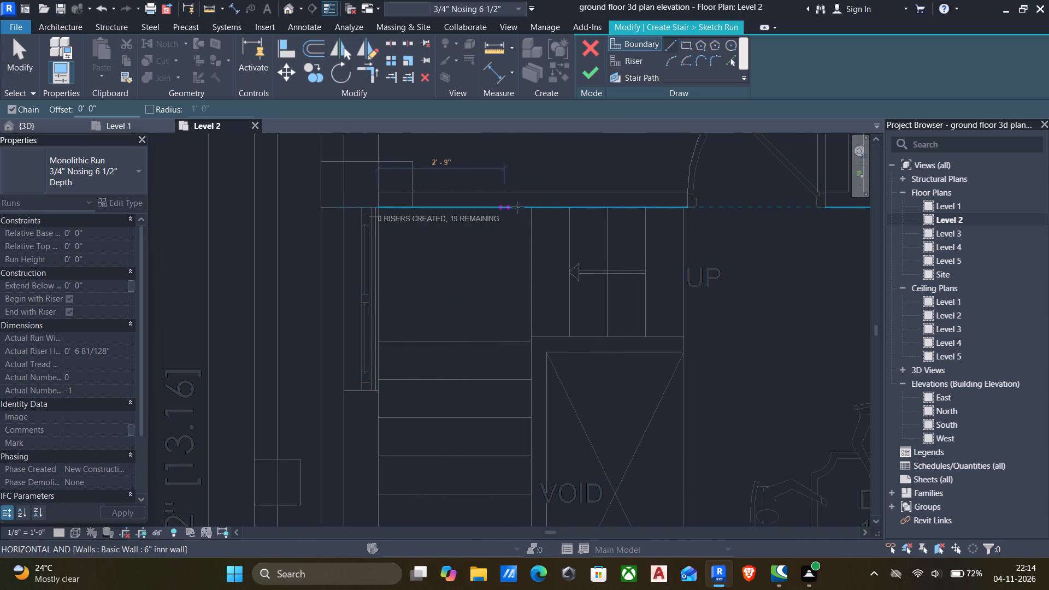
scroll(687, 208, "up", 6)
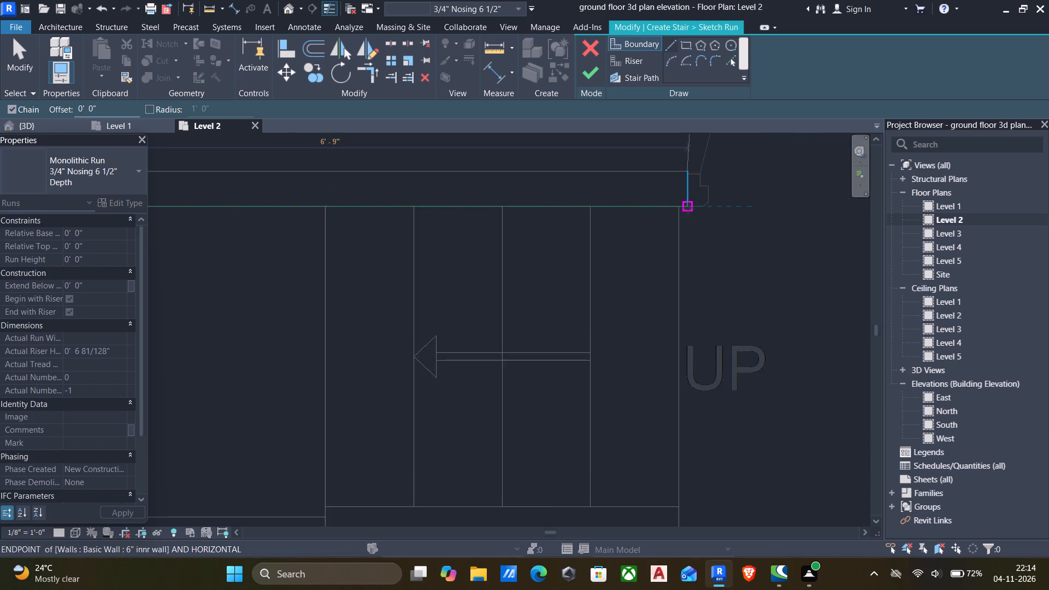
scroll(688, 208, "up", 6)
left_click(682, 206)
scroll(682, 223, "down", 4)
middle_click_drag(682, 229, 733, 192)
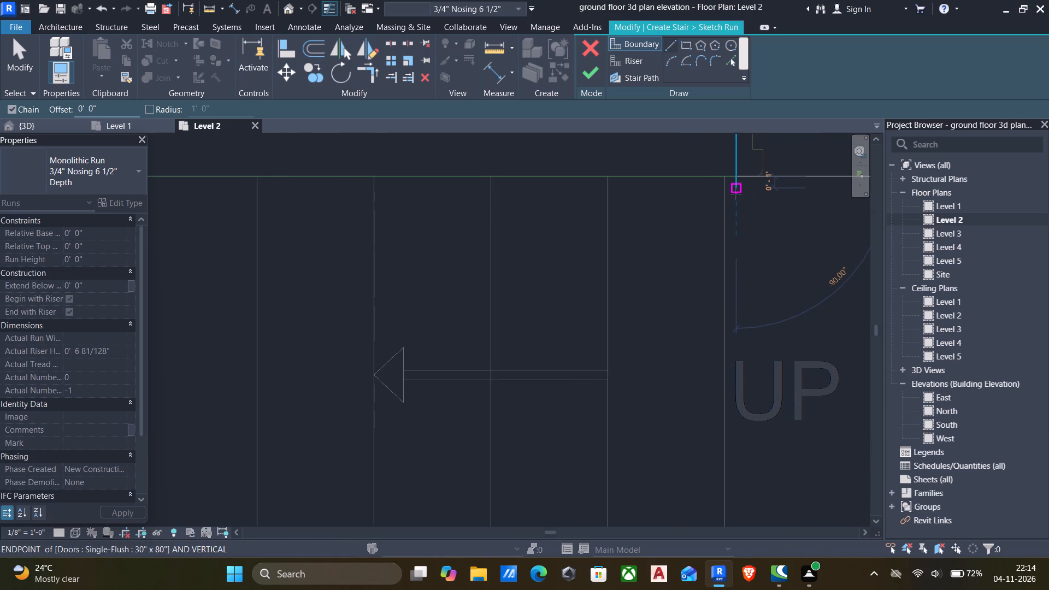
key("Escape")
Draw a run boundary line about 12'-6" along the 9" wall, from the end of the upper boundary to the lower 6" inner wall.
scroll(736, 196, "down", 2)
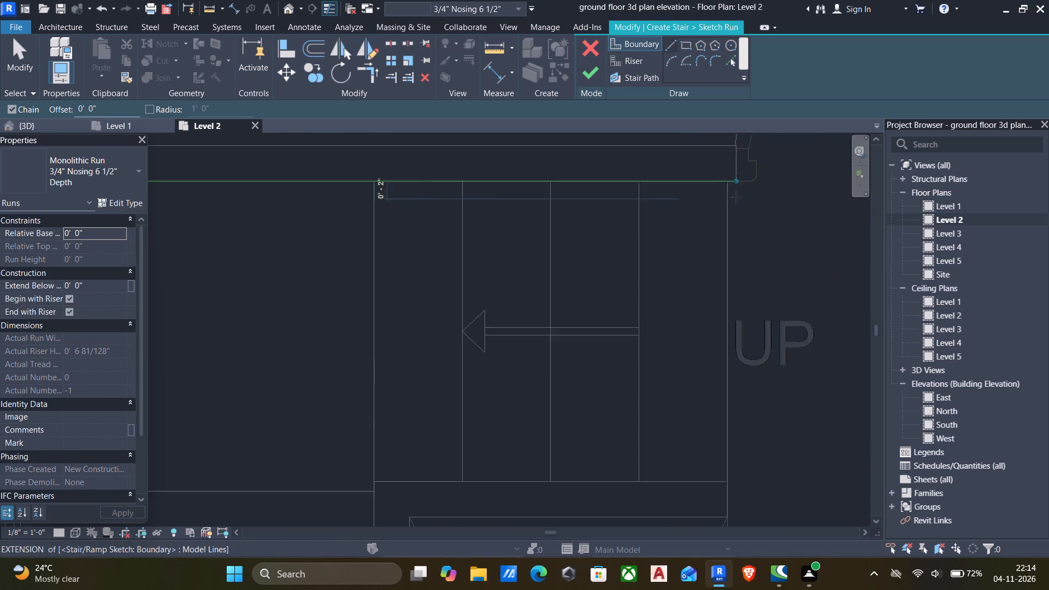
scroll(736, 197, "down", 2)
middle_click_drag(732, 203, 732, 231)
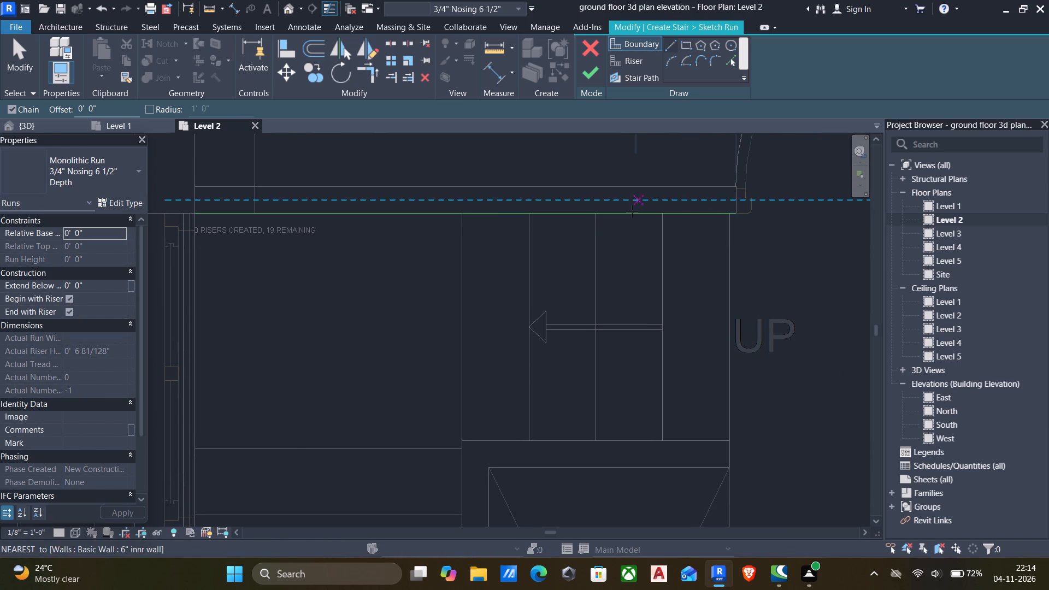
scroll(613, 227, "down", 2)
middle_click_drag(623, 245, 663, 232)
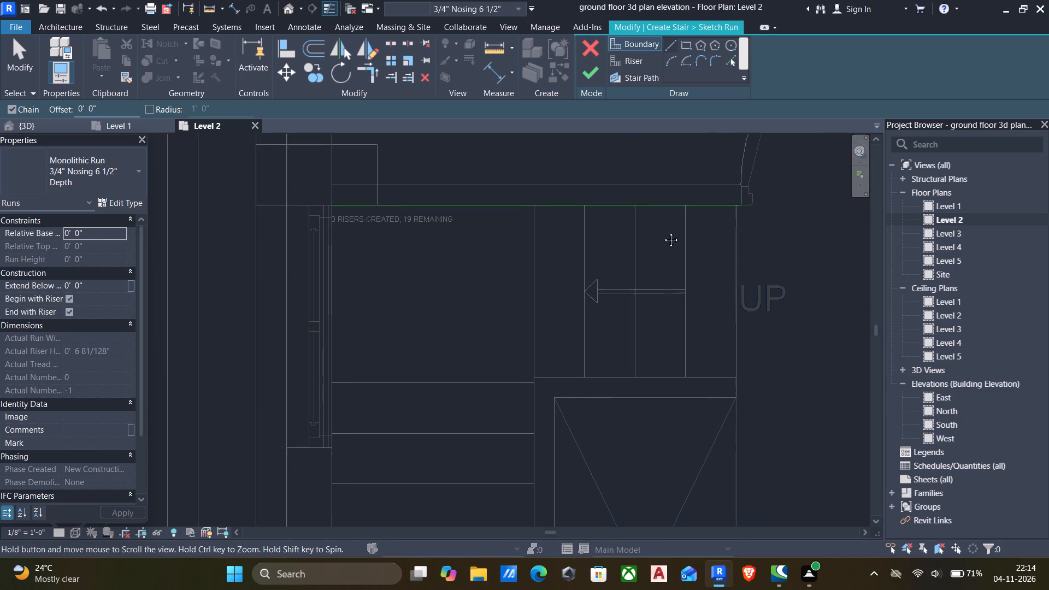
middle_click_drag(663, 232, 671, 229)
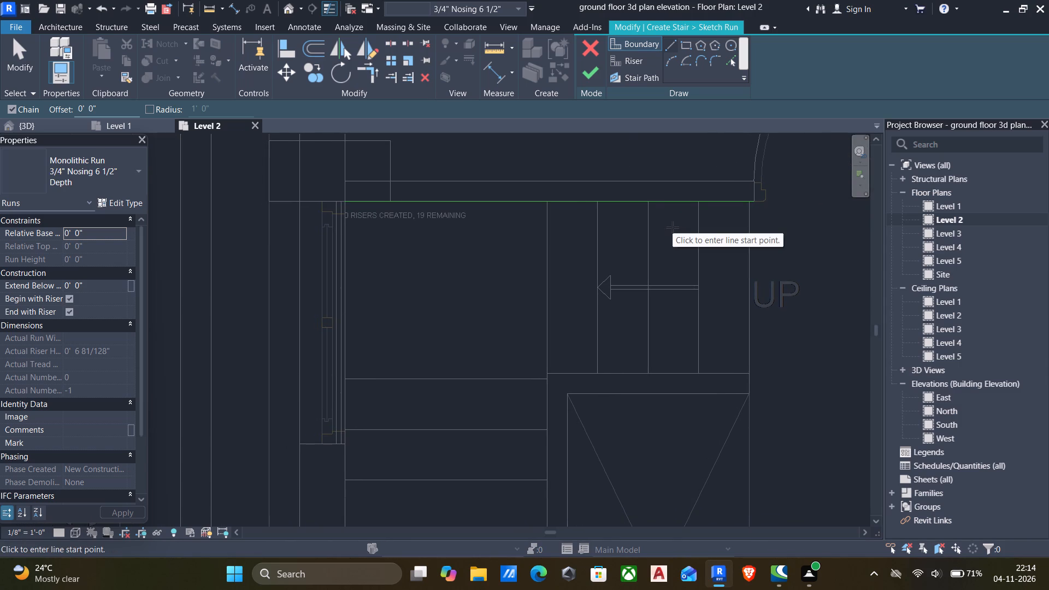
scroll(355, 208, "up", 2)
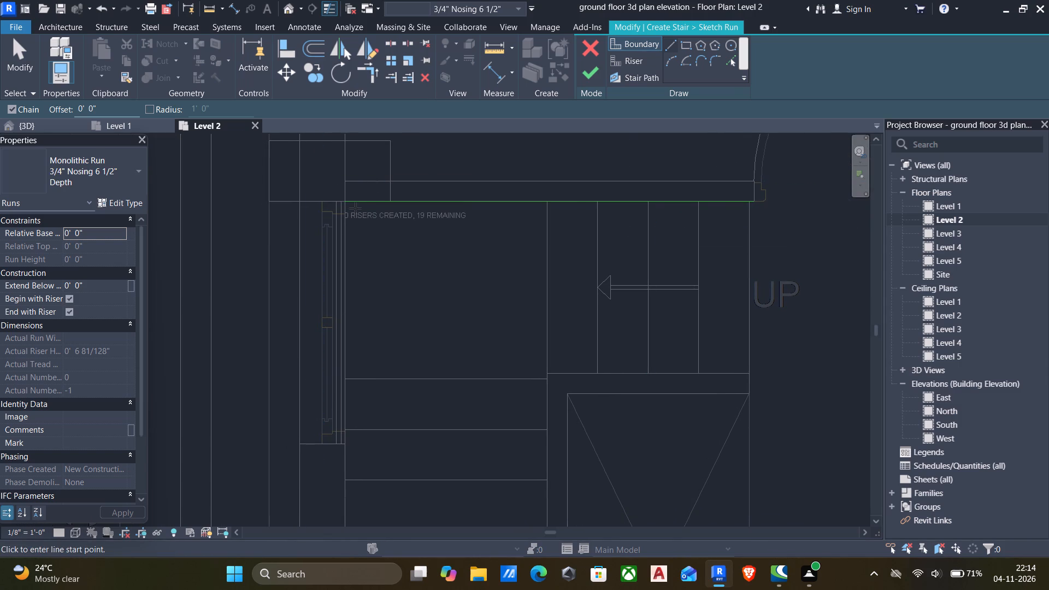
scroll(355, 208, "up", 3)
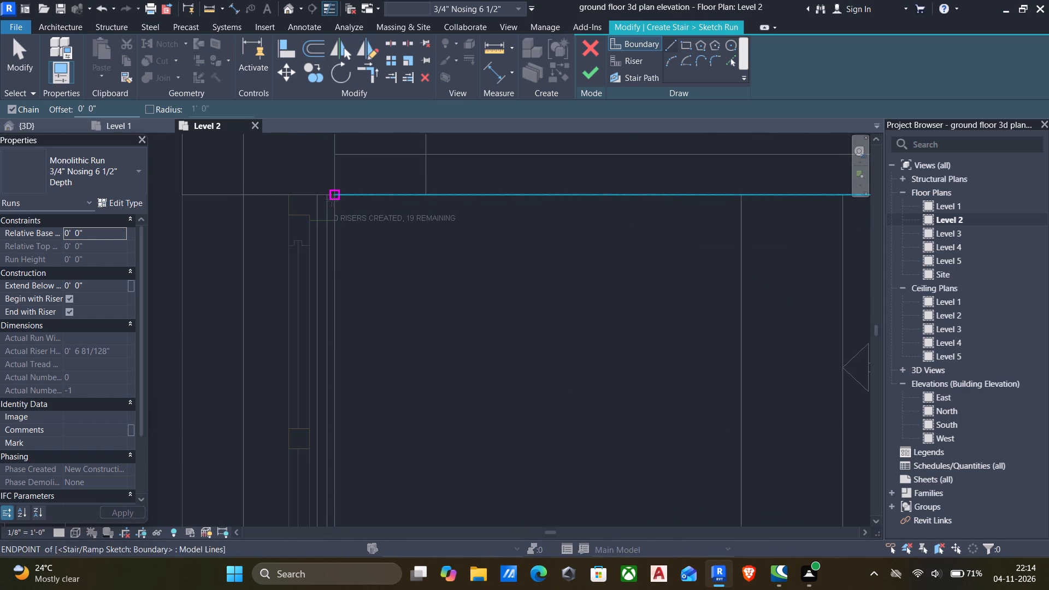
left_click(332, 199)
scroll(339, 272, "down", 3)
middle_click_drag(340, 287, 362, 228)
scroll(359, 274, "down", 2)
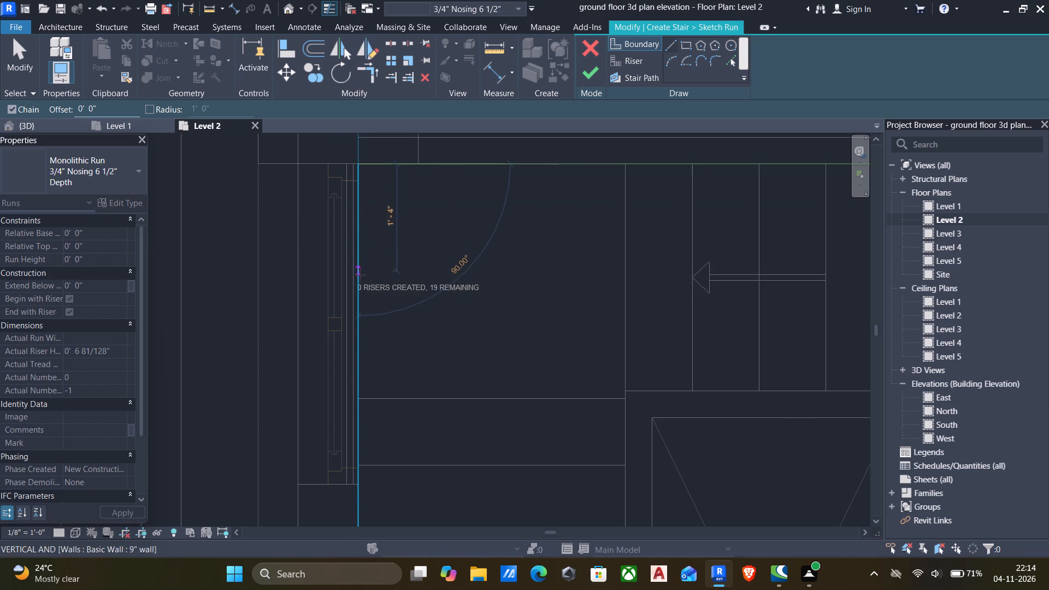
scroll(360, 275, "down", 4)
middle_click_drag(361, 290, 369, 212)
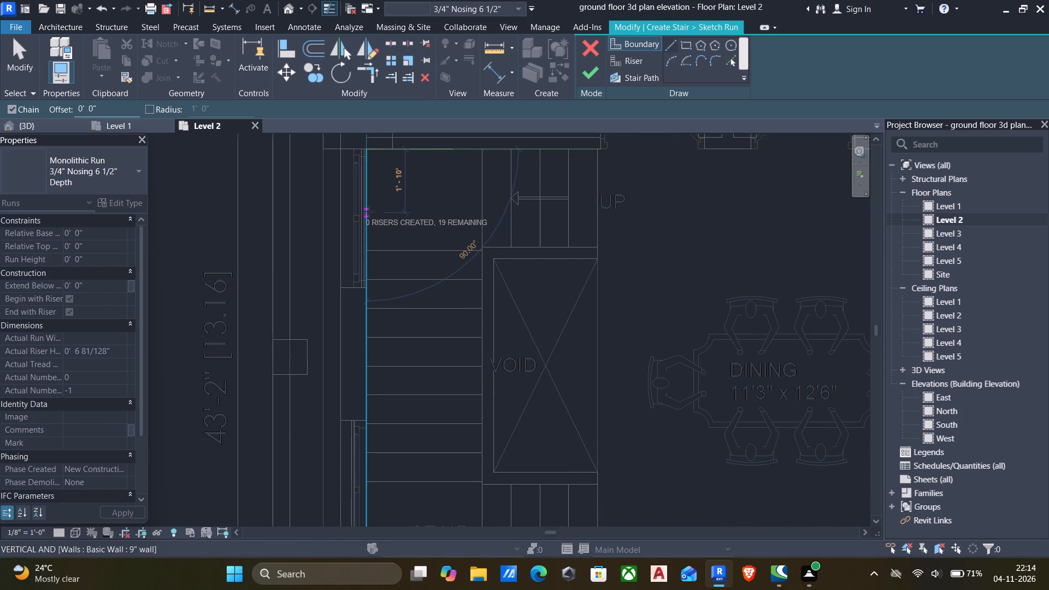
scroll(388, 333, "down", 1)
middle_click_drag(386, 335, 414, 275)
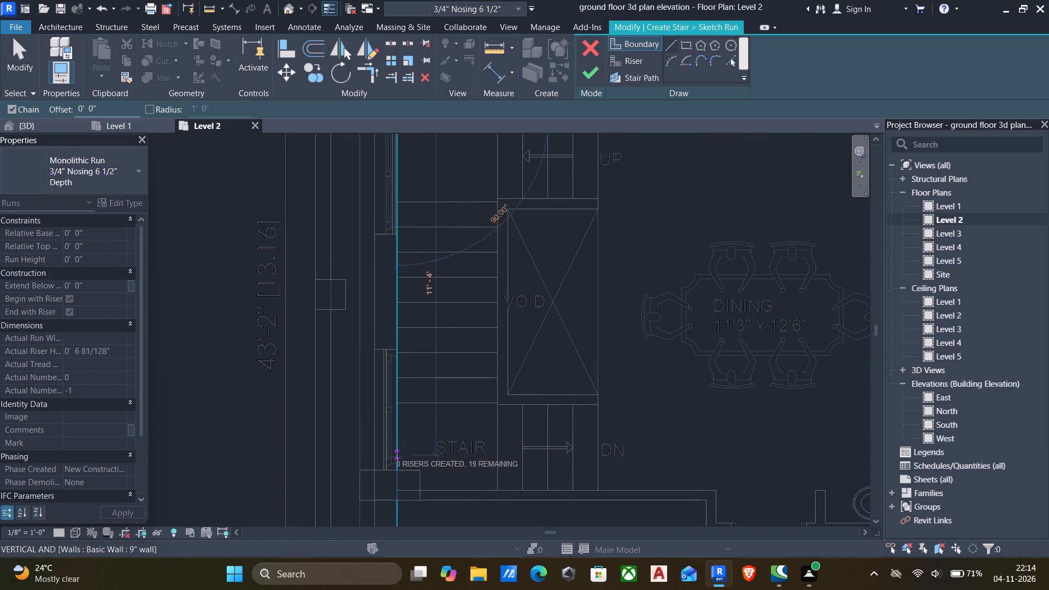
scroll(394, 495, "up", 4)
left_click(399, 489)
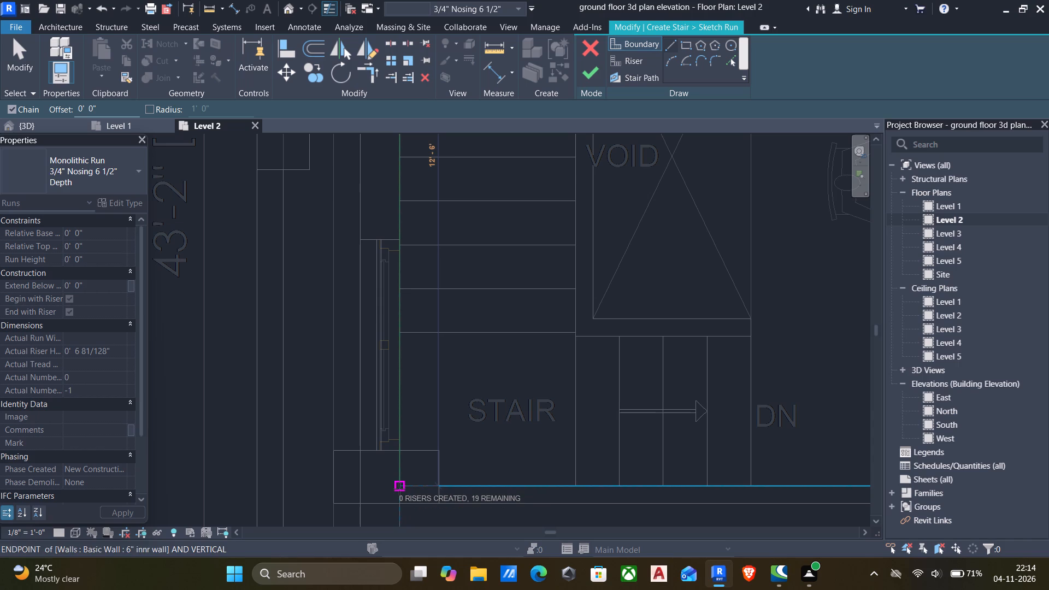
Continue the outer run boundary about 6'-8" along the lower 6" inner wall to the end of the DN flight.
scroll(472, 476, "down", 5)
middle_click_drag(473, 476, 408, 442)
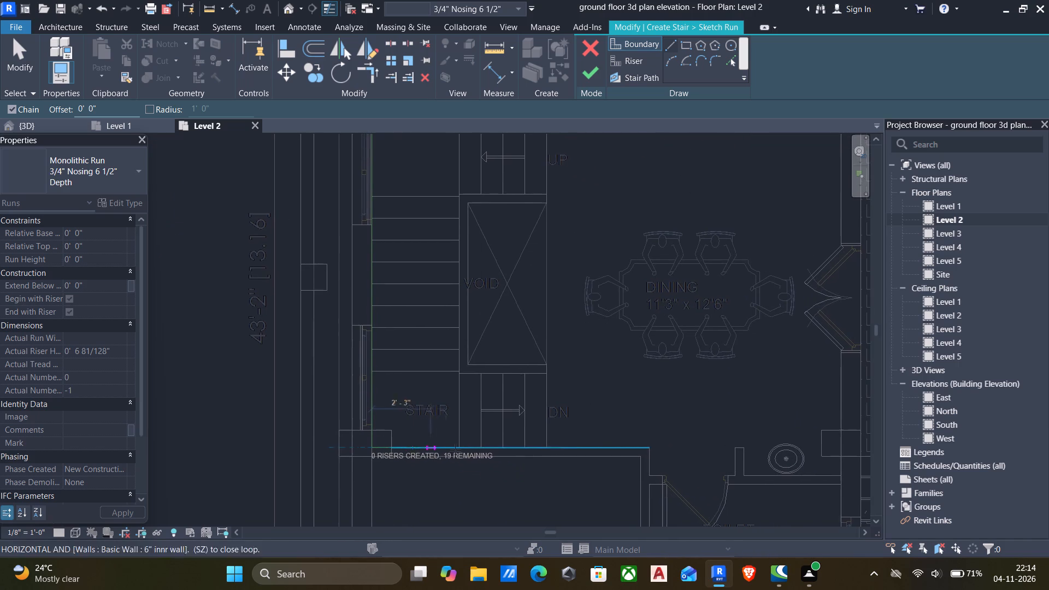
scroll(550, 452, "up", 4)
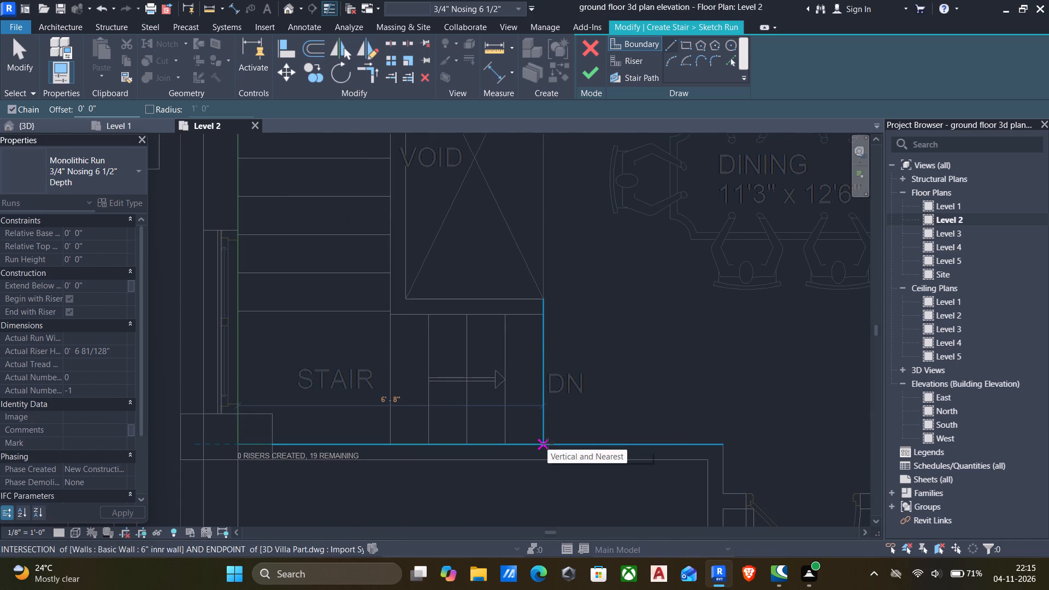
left_click(547, 444)
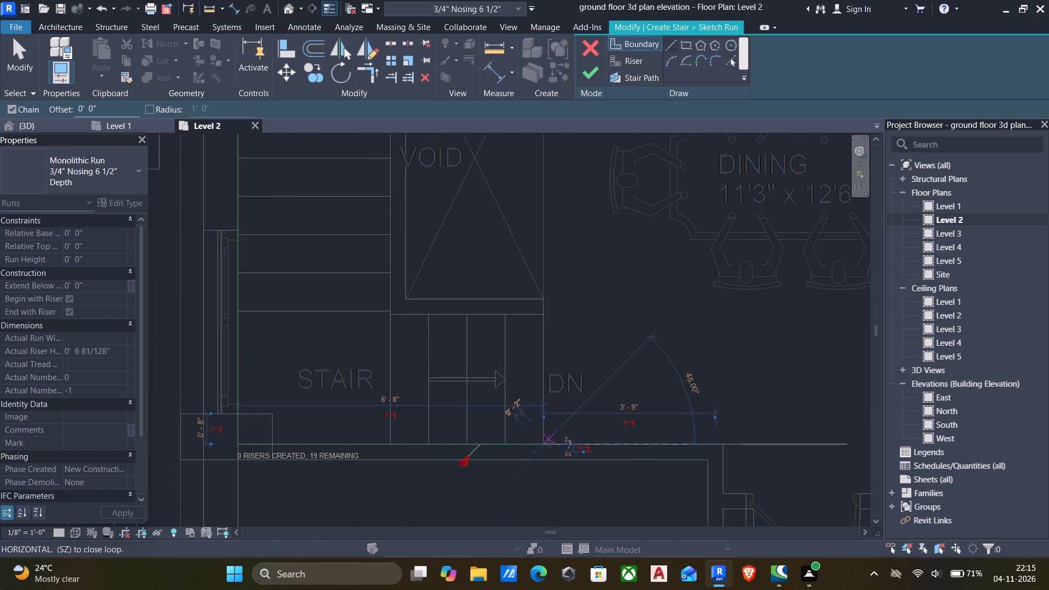
key("Escape")
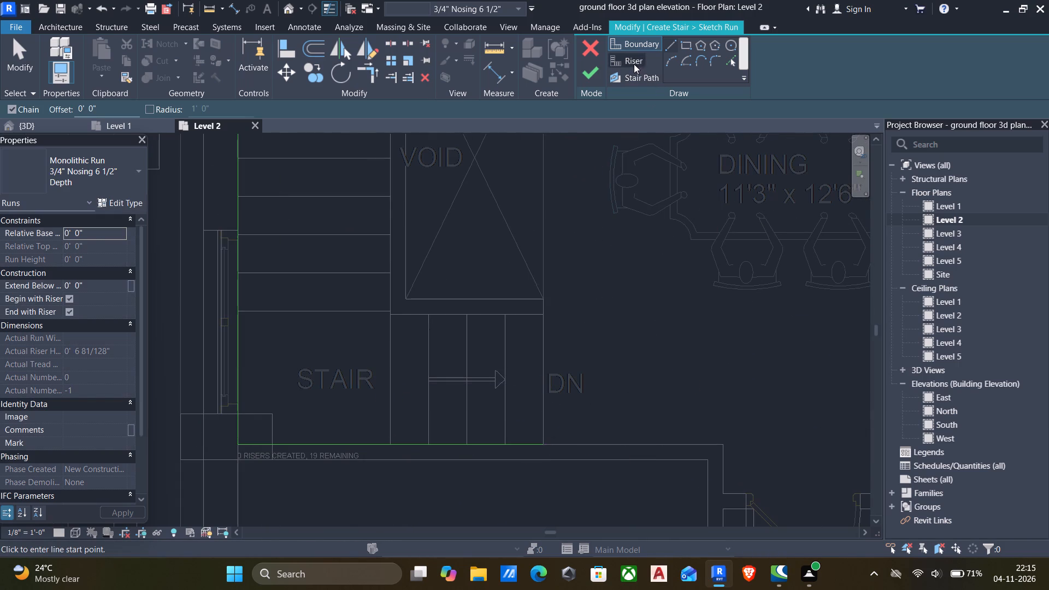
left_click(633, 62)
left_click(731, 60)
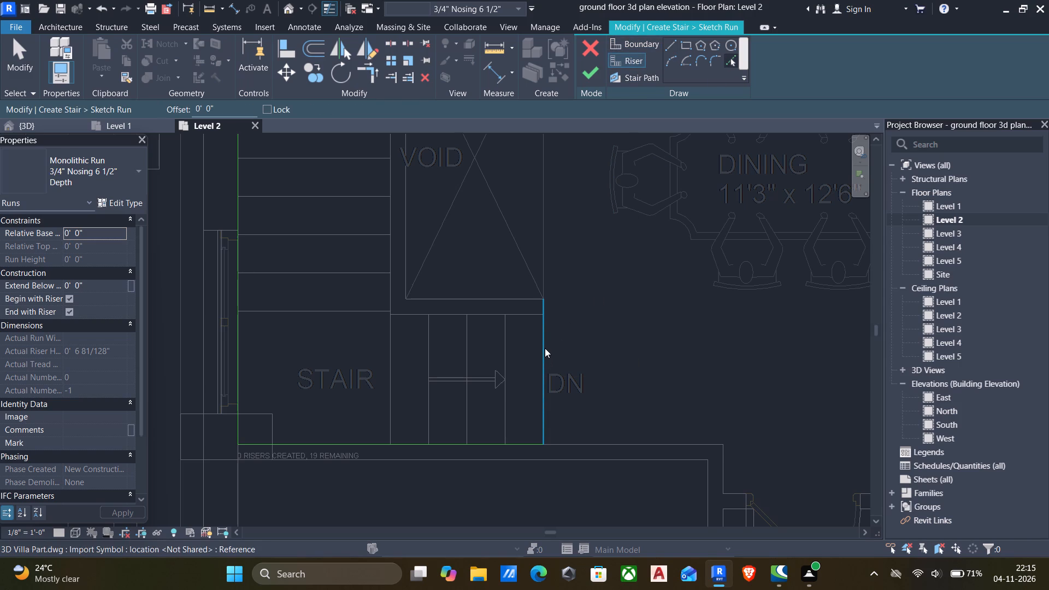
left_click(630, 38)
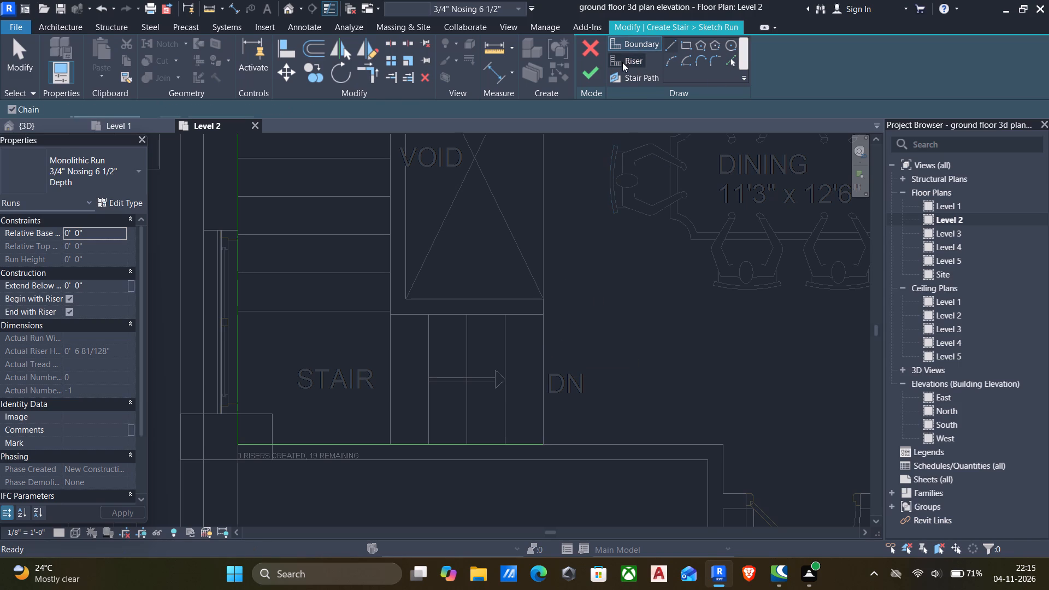
Draw the inner run boundary along the UP flight's edge above the void, then about 6'-9" down beside the long flight.
scroll(492, 302, "down", 3)
middle_click_drag(496, 303, 555, 365)
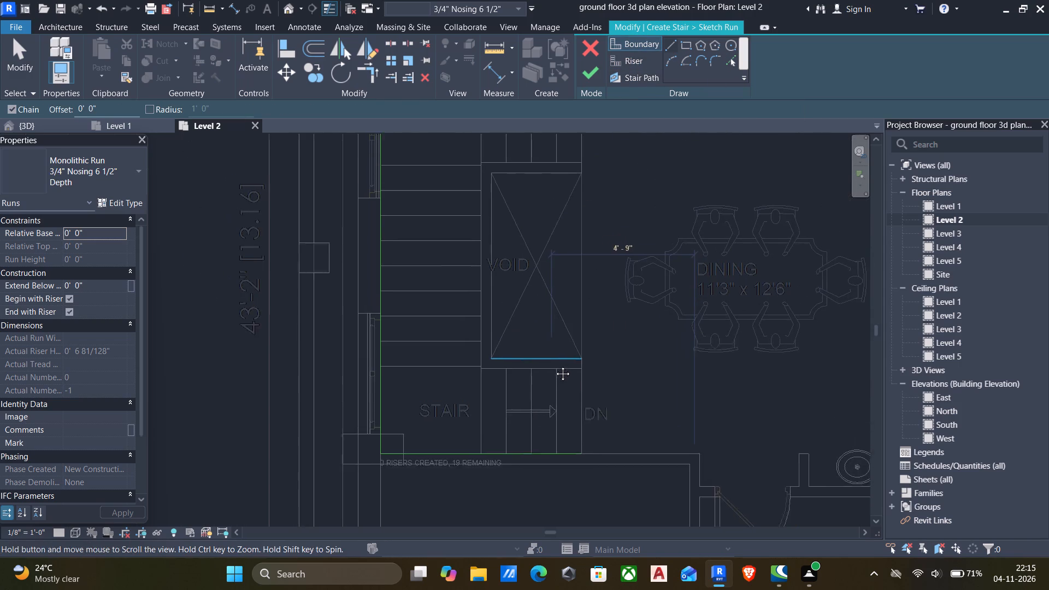
middle_click_drag(555, 365, 558, 374)
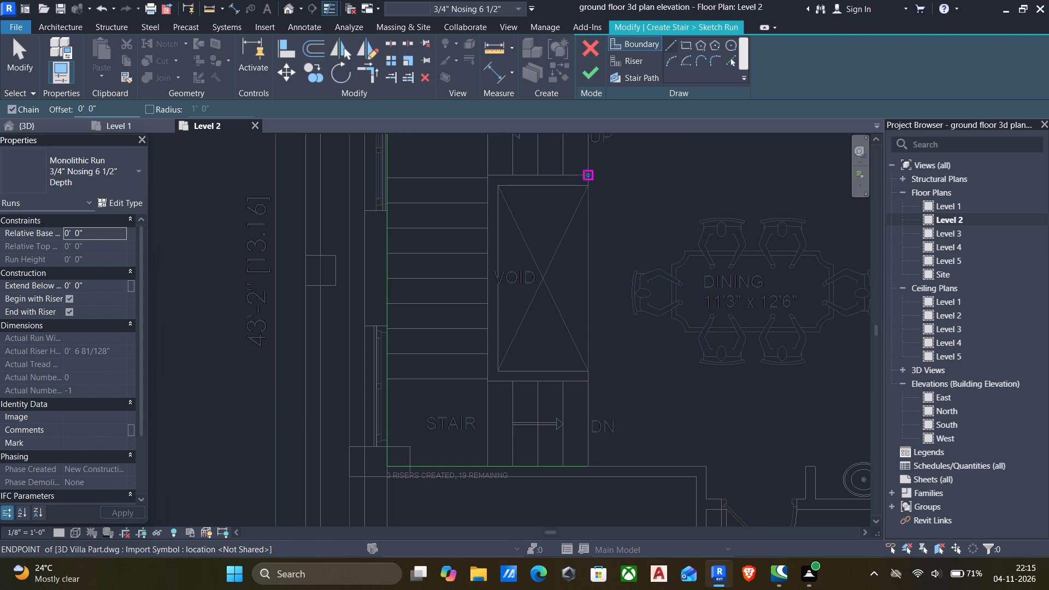
left_click(585, 175)
left_click(490, 175)
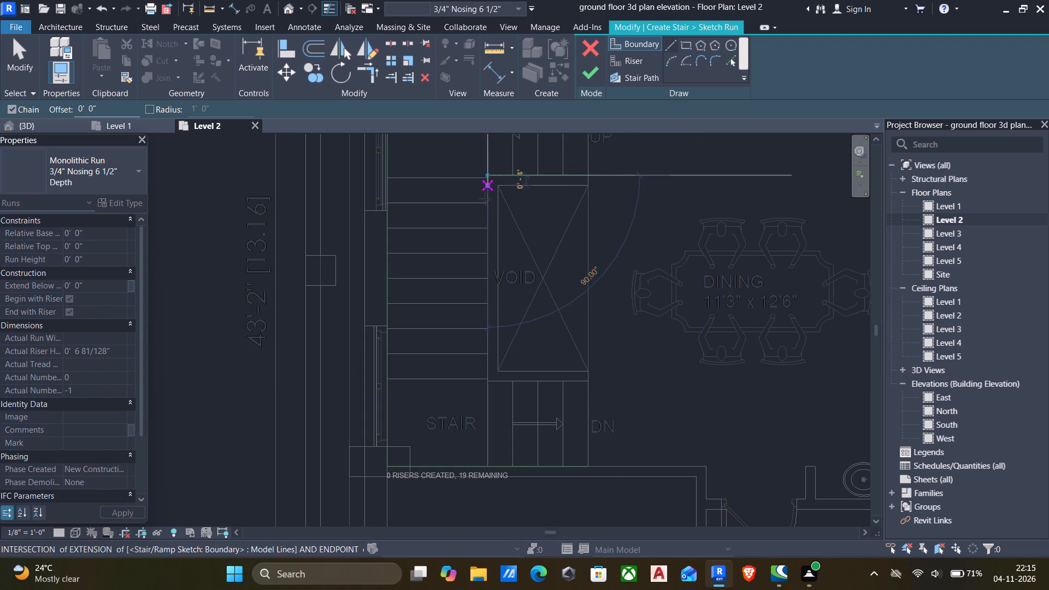
left_click(484, 379)
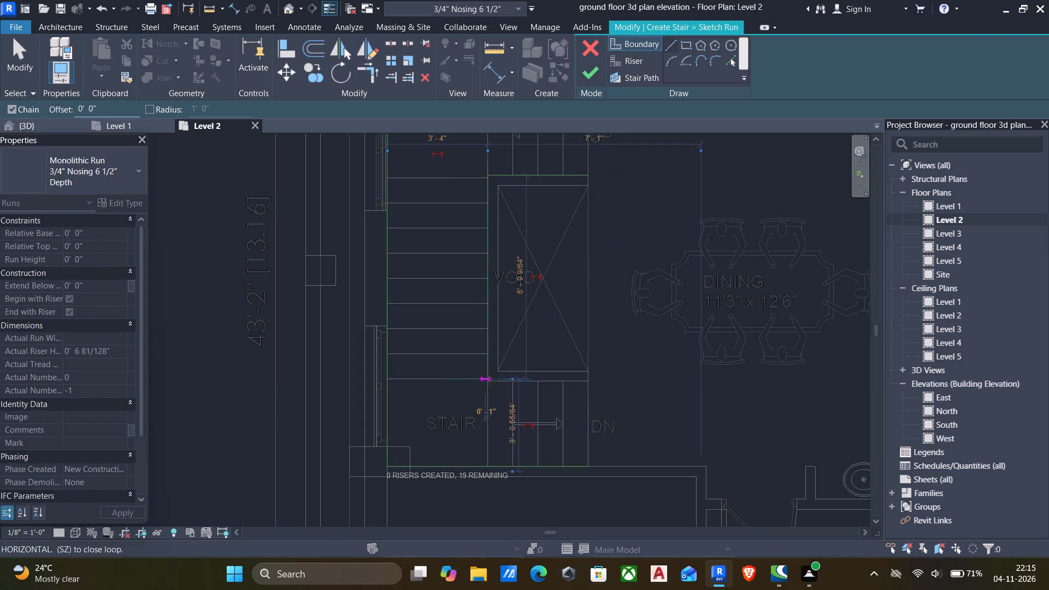
scroll(591, 388, "up", 11)
scroll(524, 371, "down", 6)
middle_click_drag(552, 374, 594, 369)
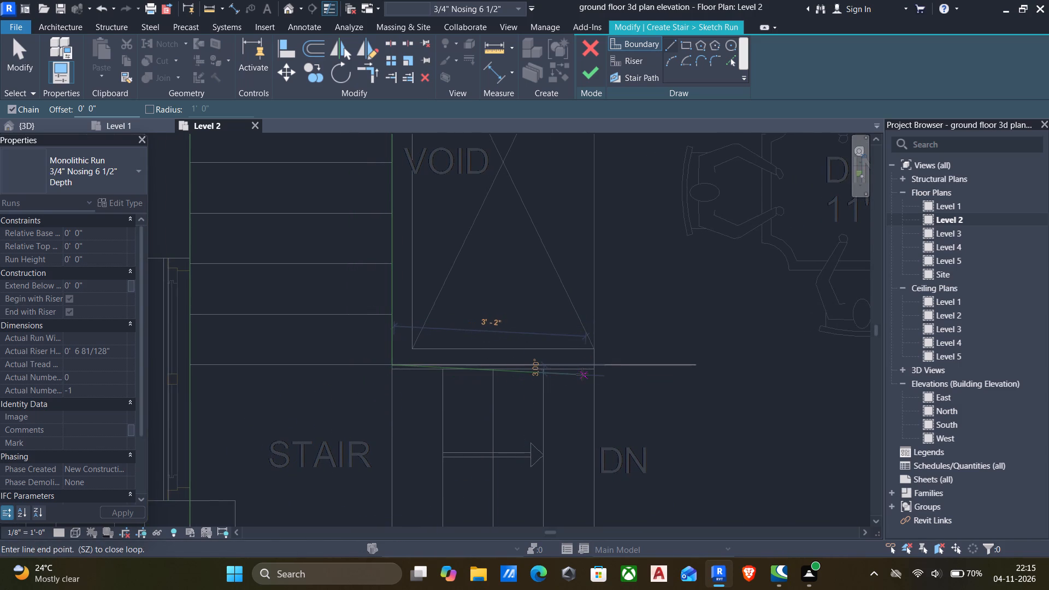
scroll(575, 378, "down", 3)
middle_click_drag(572, 382, 566, 431)
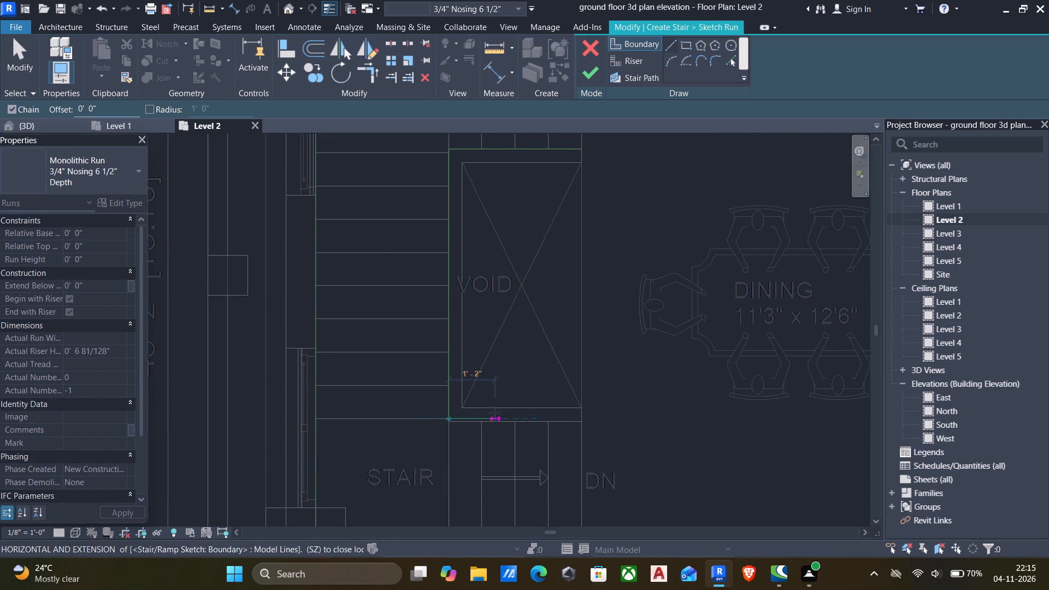
key("Escape")
scroll(534, 423, "up", 4)
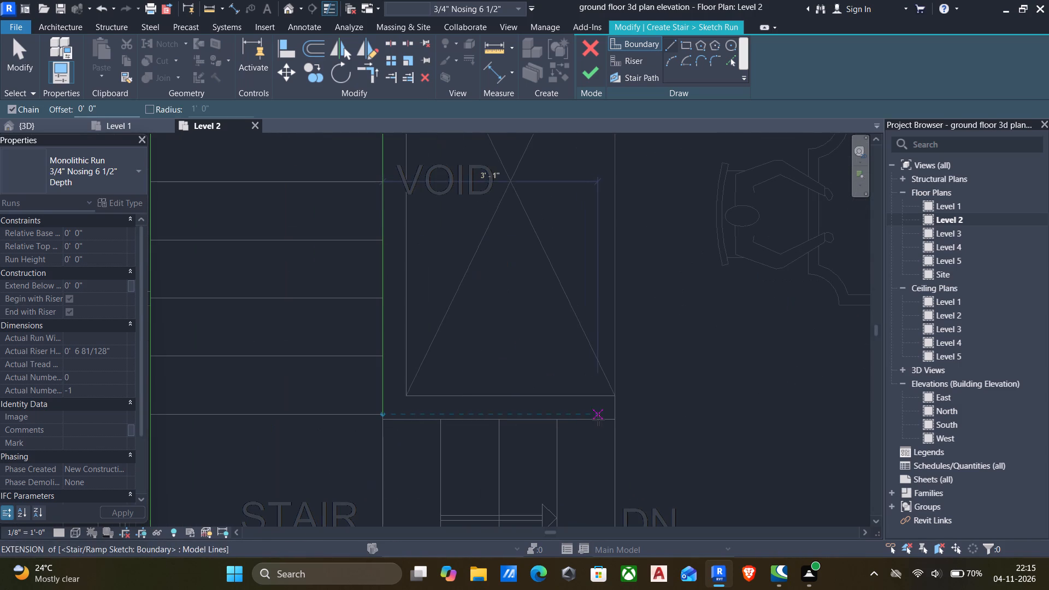
key("Escape")
Draw a boundary line about 1'-9" long on the DN flight's edge below the void and trim it to the vertical inner boundary.
scroll(610, 422, "up", 3)
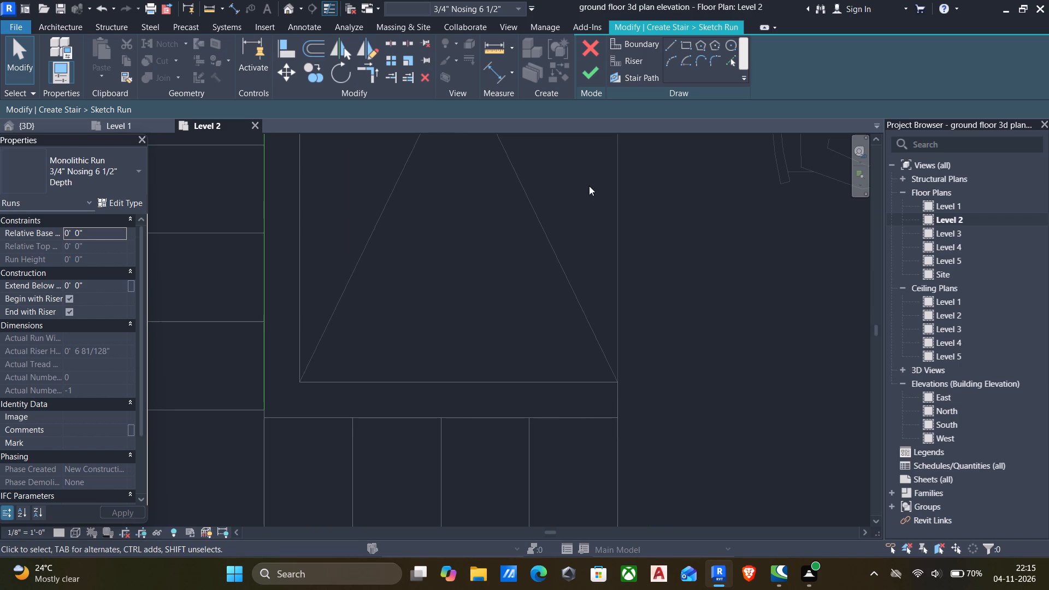
left_click(664, 44)
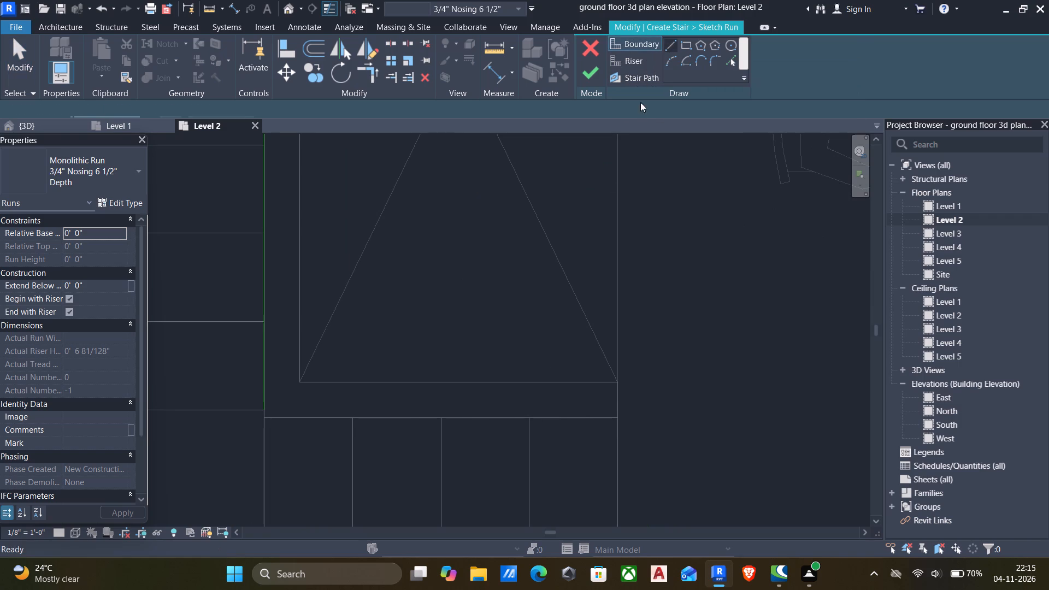
left_click(573, 418)
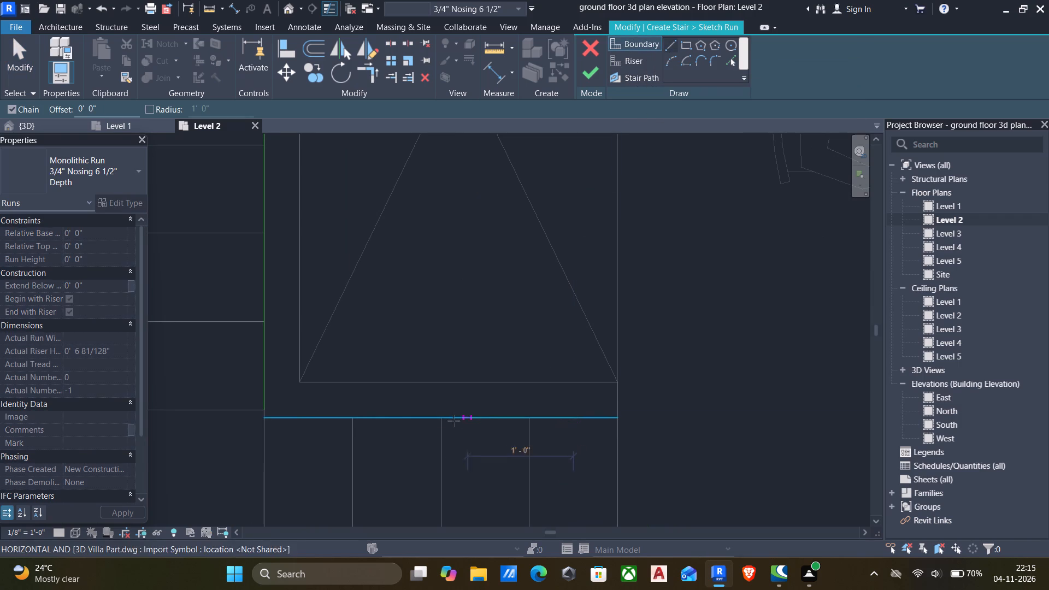
left_click(384, 420)
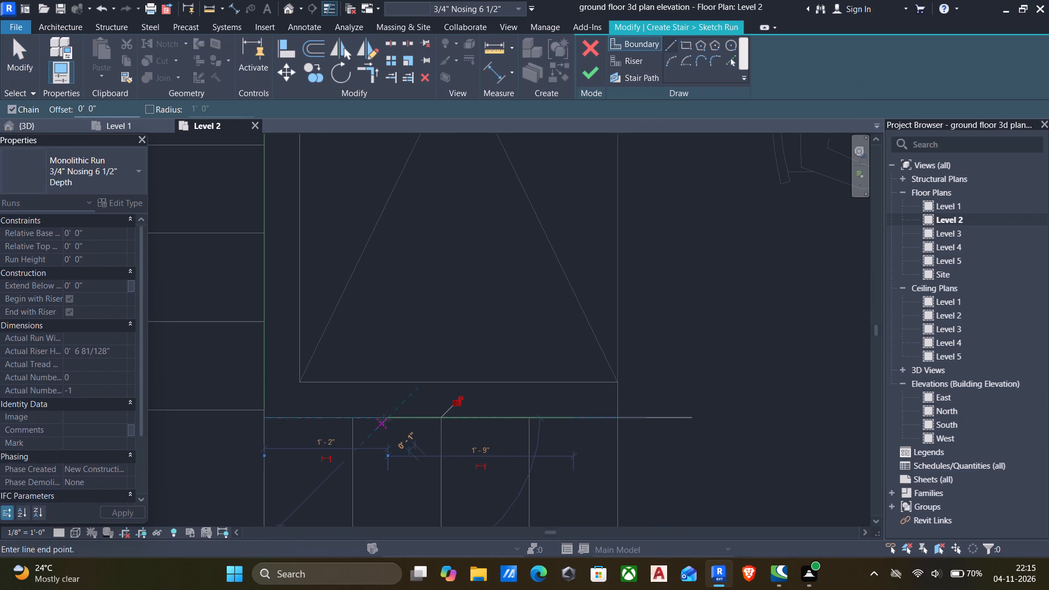
key("Escape")
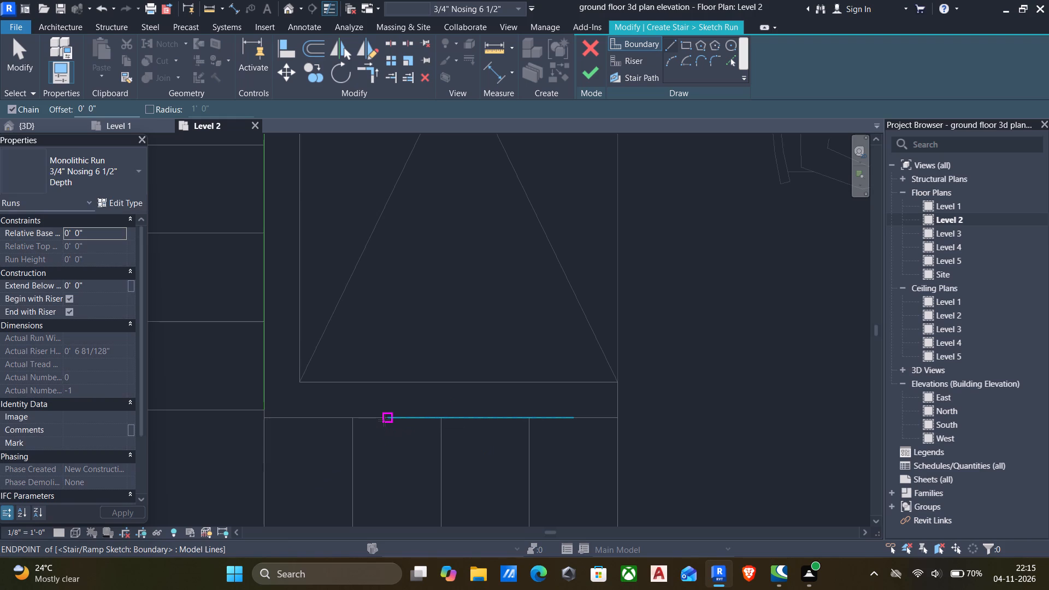
key("t")
key("r")
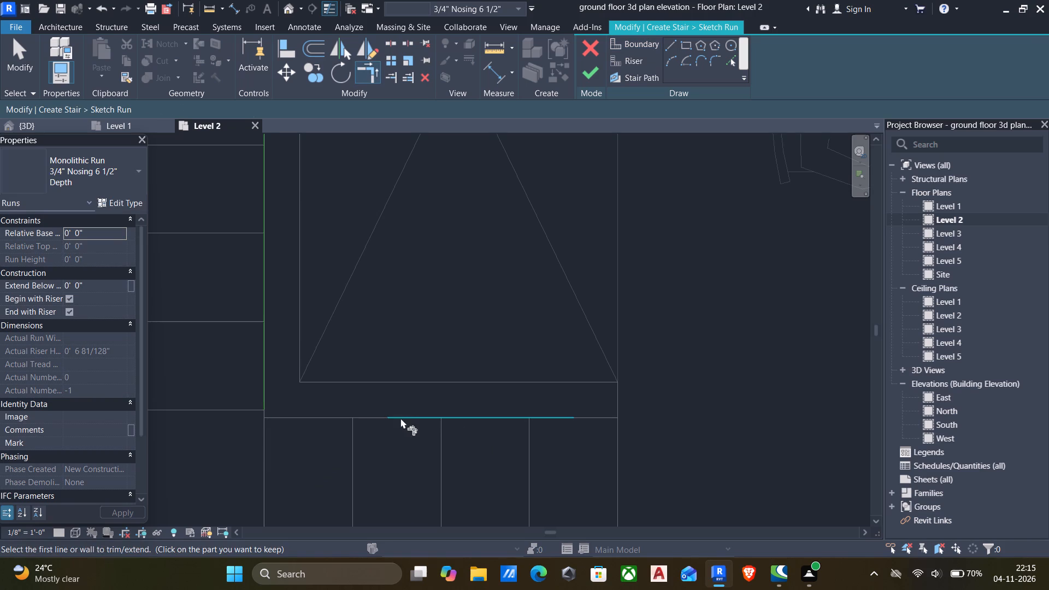
left_click(414, 417)
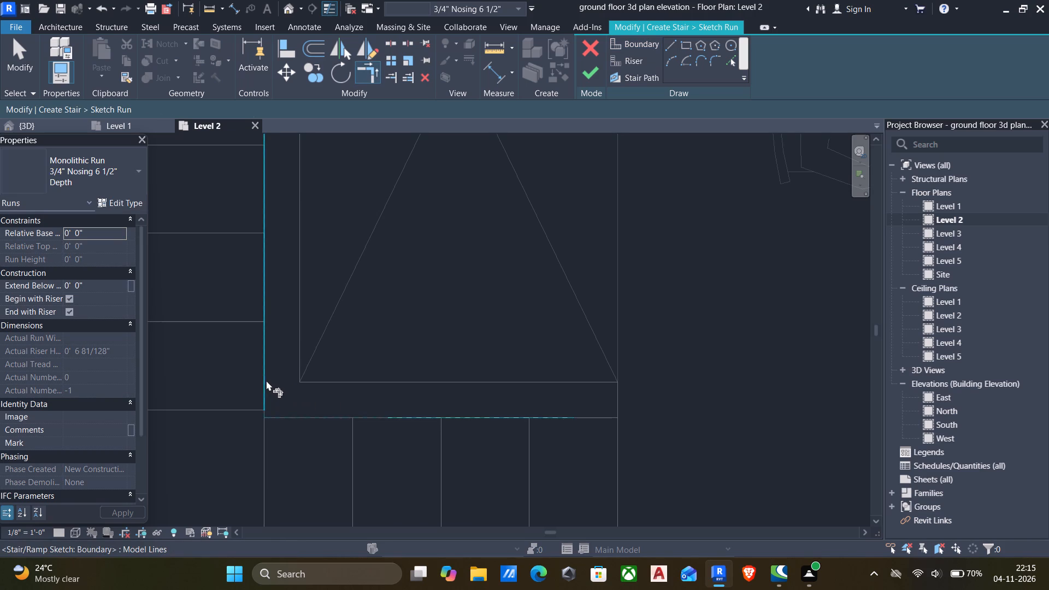
left_click(266, 380)
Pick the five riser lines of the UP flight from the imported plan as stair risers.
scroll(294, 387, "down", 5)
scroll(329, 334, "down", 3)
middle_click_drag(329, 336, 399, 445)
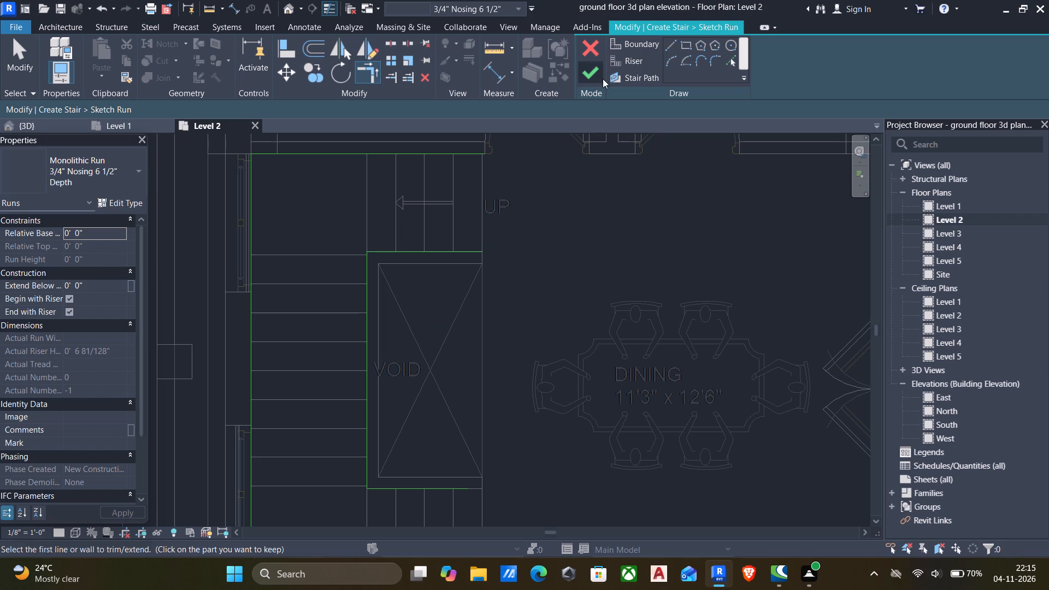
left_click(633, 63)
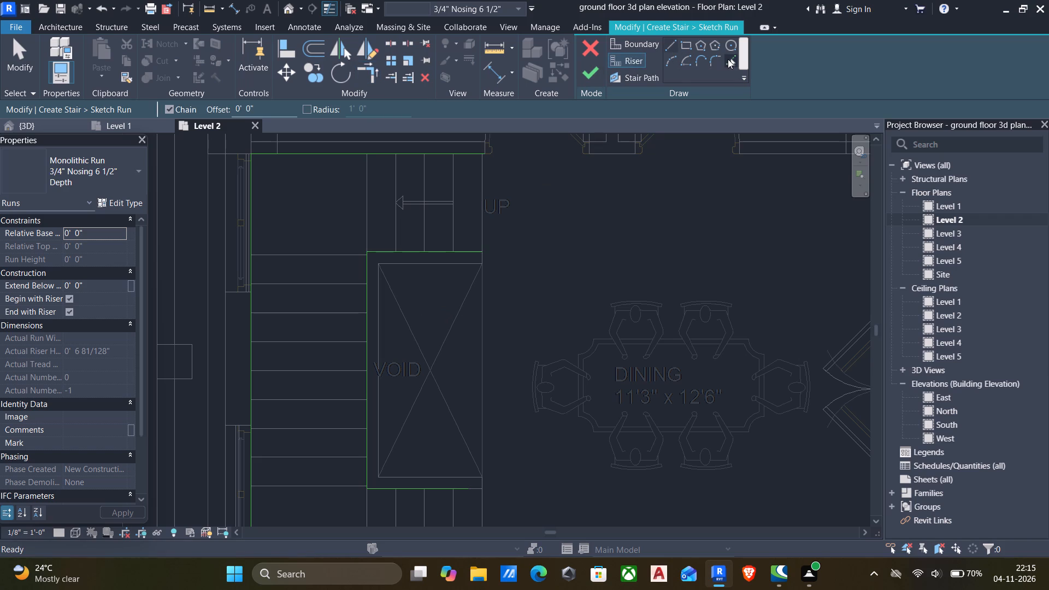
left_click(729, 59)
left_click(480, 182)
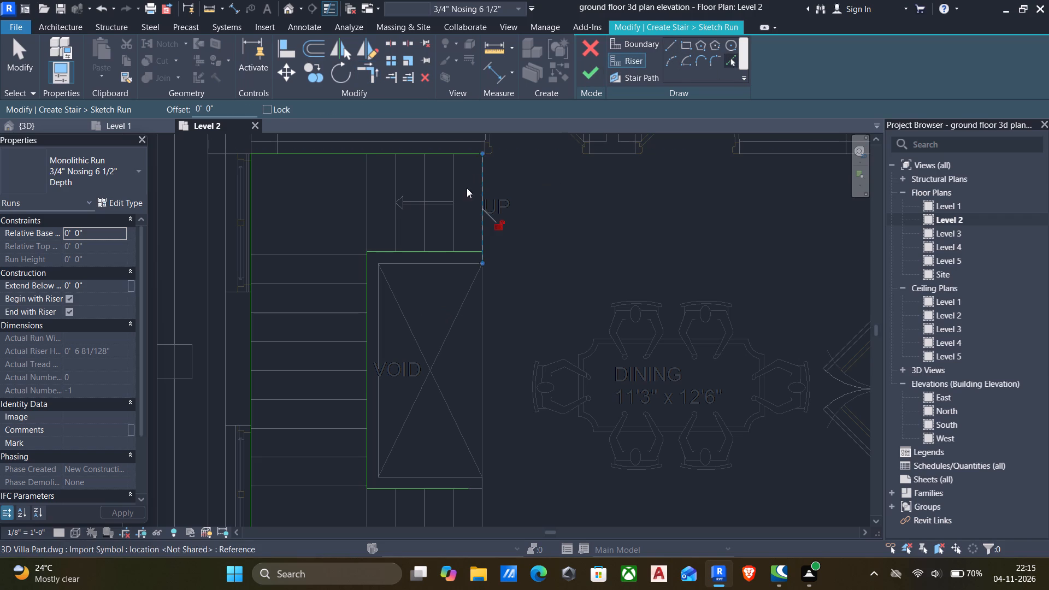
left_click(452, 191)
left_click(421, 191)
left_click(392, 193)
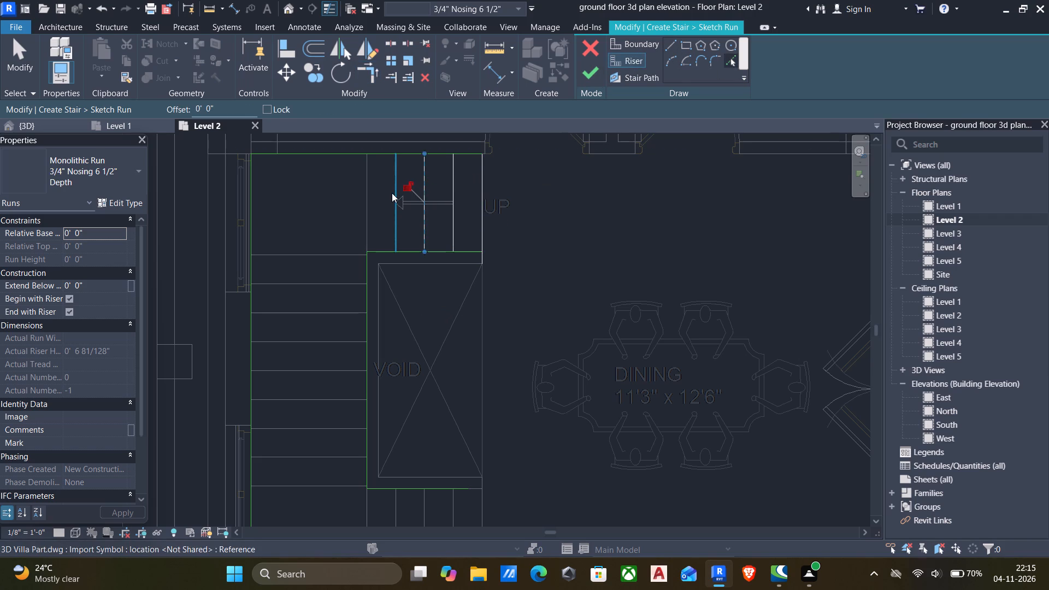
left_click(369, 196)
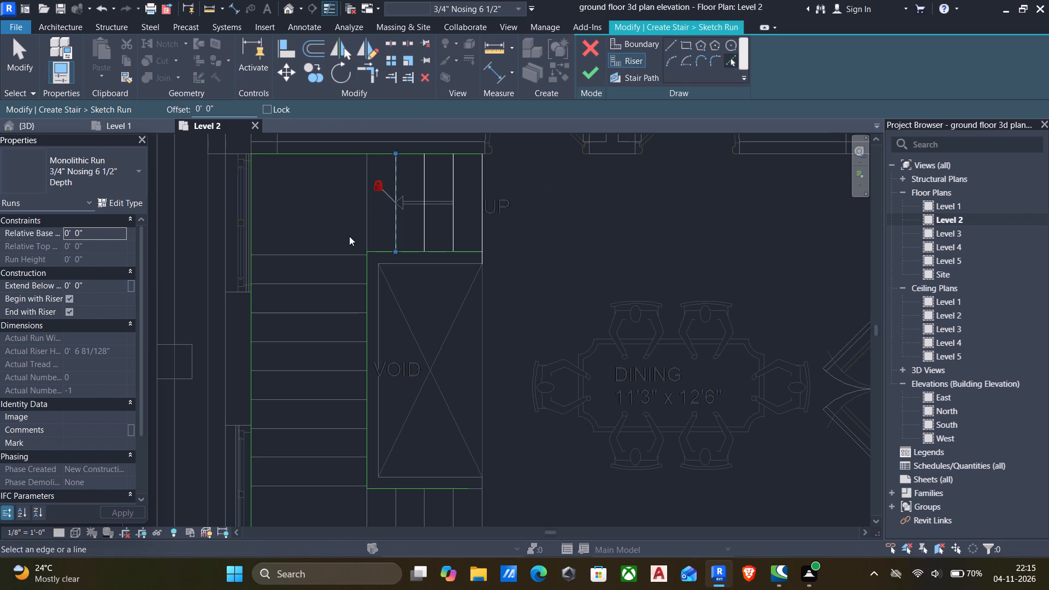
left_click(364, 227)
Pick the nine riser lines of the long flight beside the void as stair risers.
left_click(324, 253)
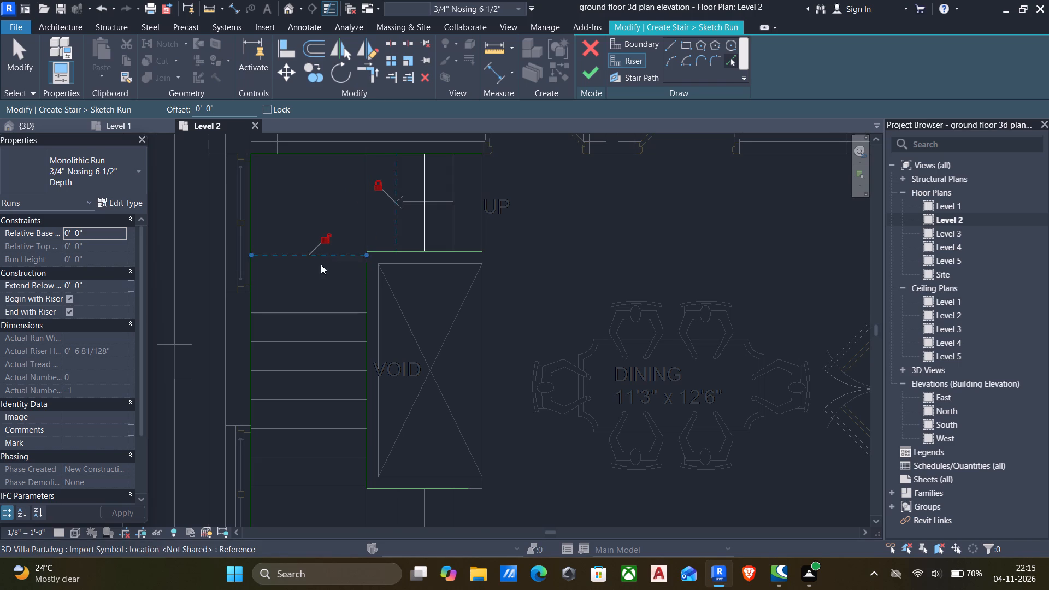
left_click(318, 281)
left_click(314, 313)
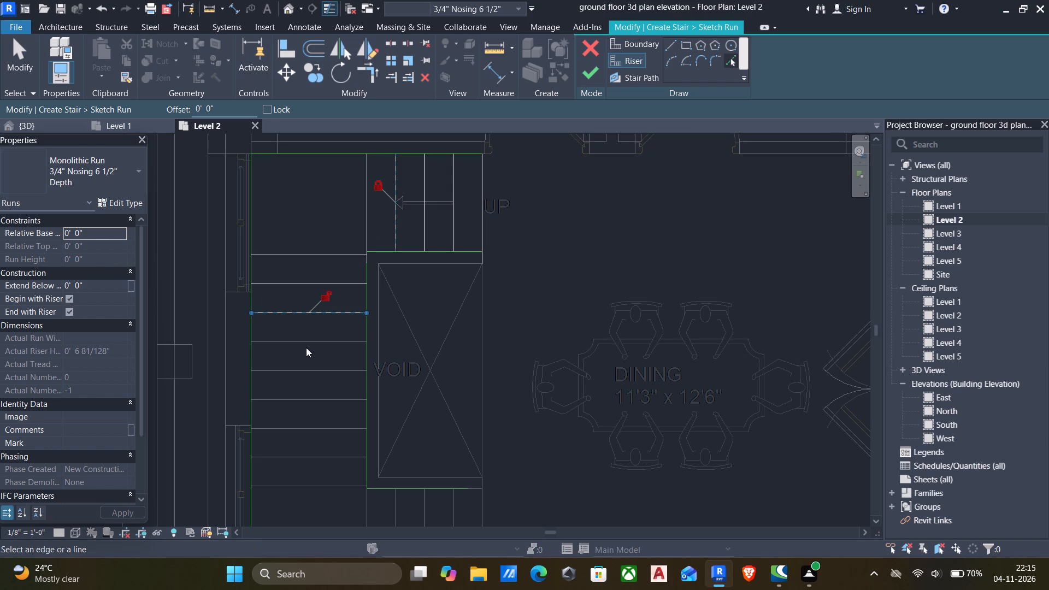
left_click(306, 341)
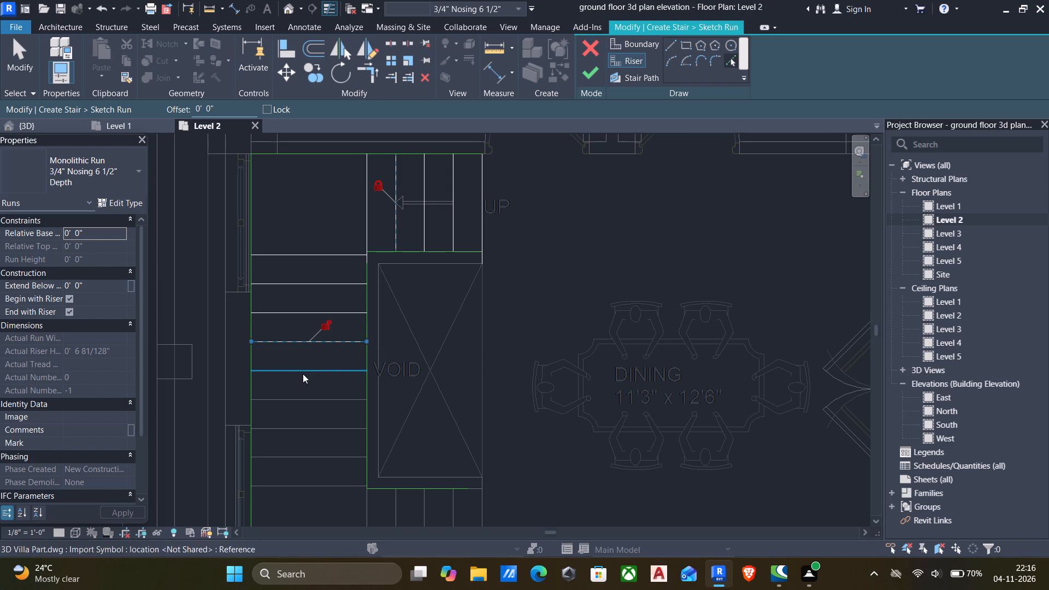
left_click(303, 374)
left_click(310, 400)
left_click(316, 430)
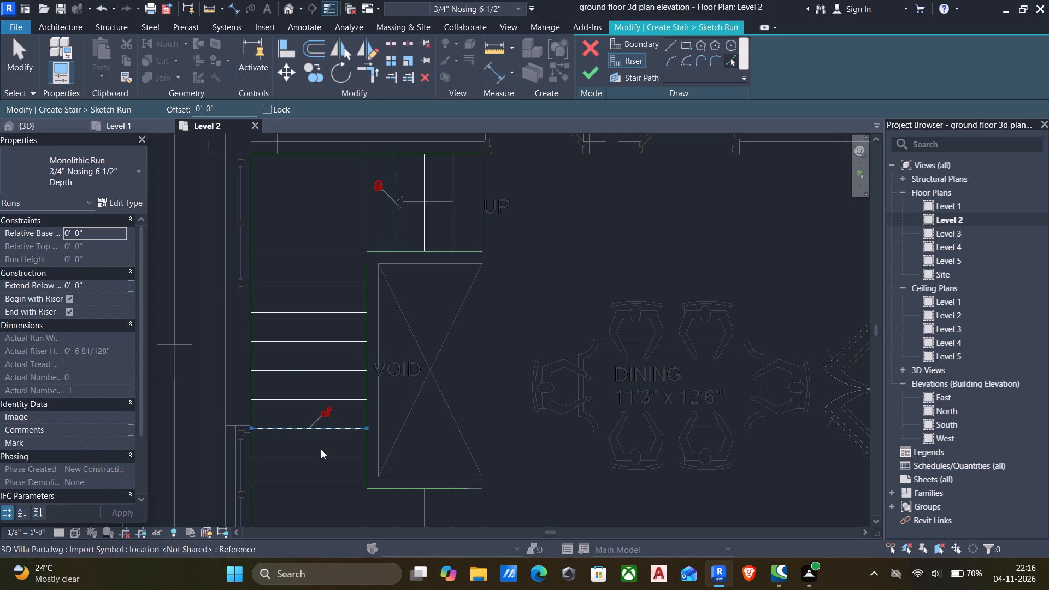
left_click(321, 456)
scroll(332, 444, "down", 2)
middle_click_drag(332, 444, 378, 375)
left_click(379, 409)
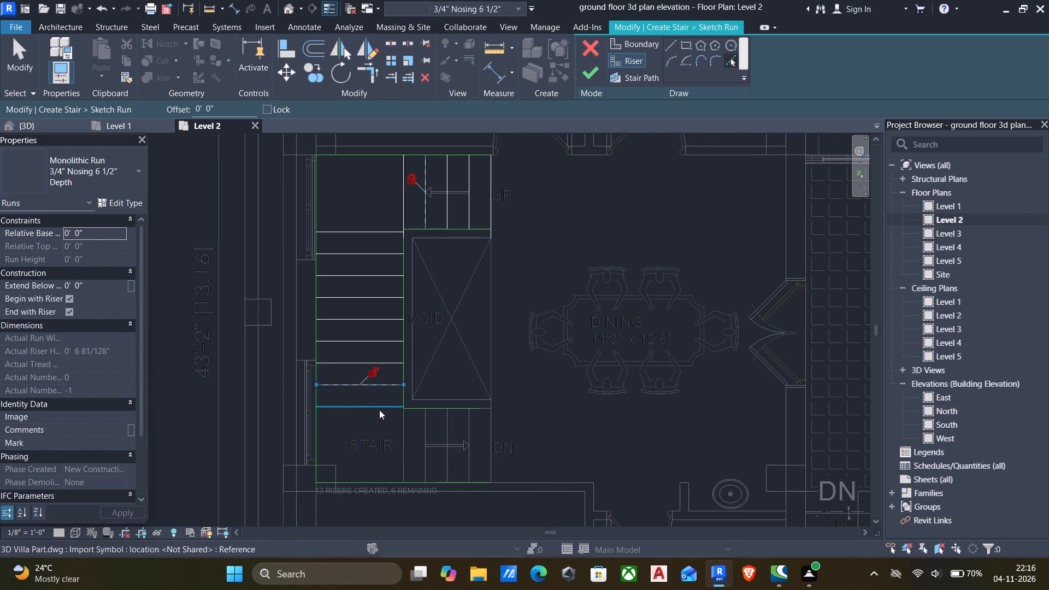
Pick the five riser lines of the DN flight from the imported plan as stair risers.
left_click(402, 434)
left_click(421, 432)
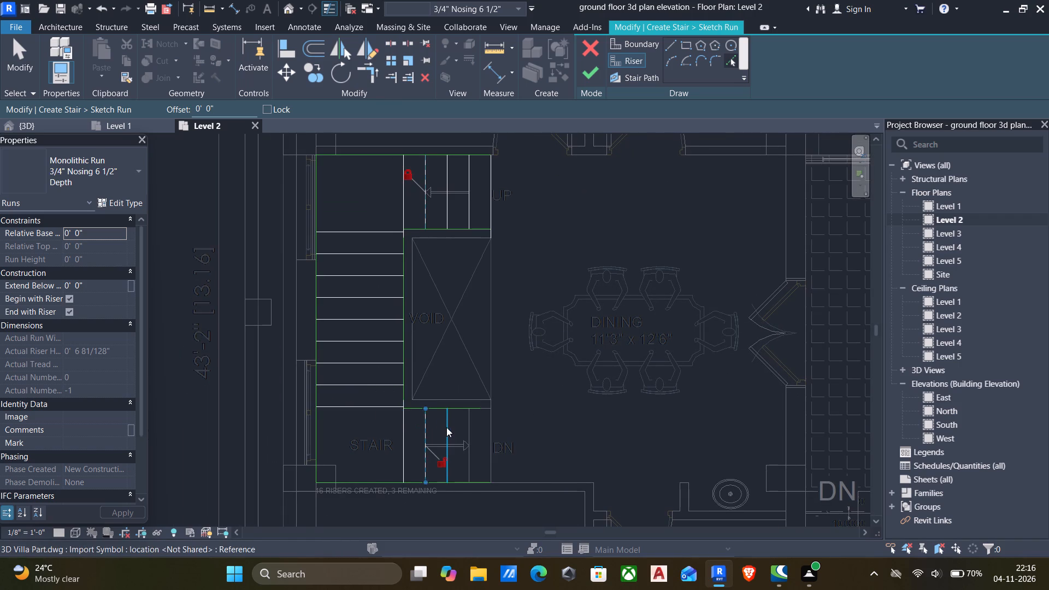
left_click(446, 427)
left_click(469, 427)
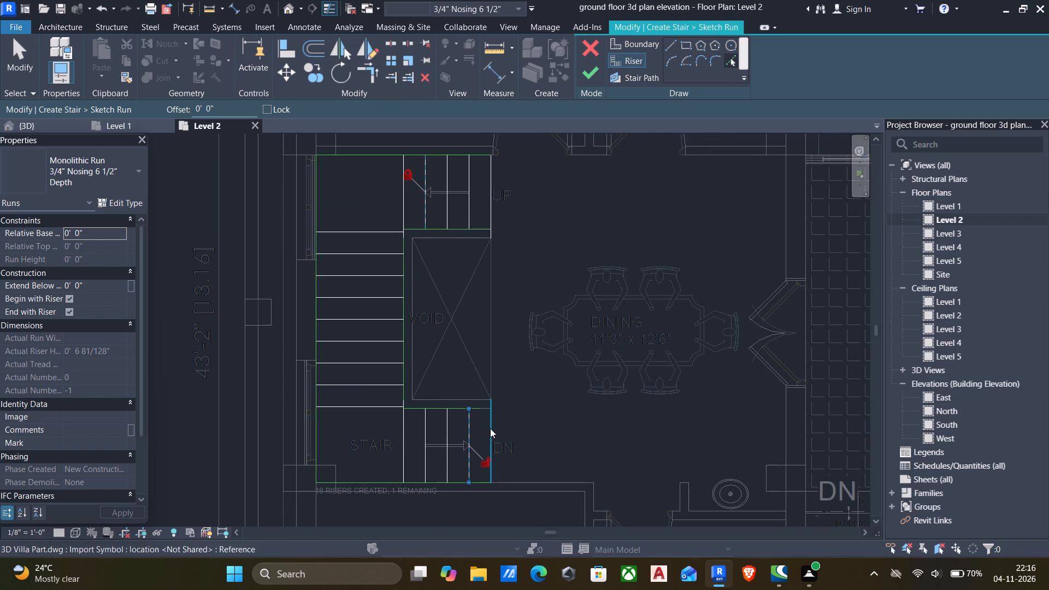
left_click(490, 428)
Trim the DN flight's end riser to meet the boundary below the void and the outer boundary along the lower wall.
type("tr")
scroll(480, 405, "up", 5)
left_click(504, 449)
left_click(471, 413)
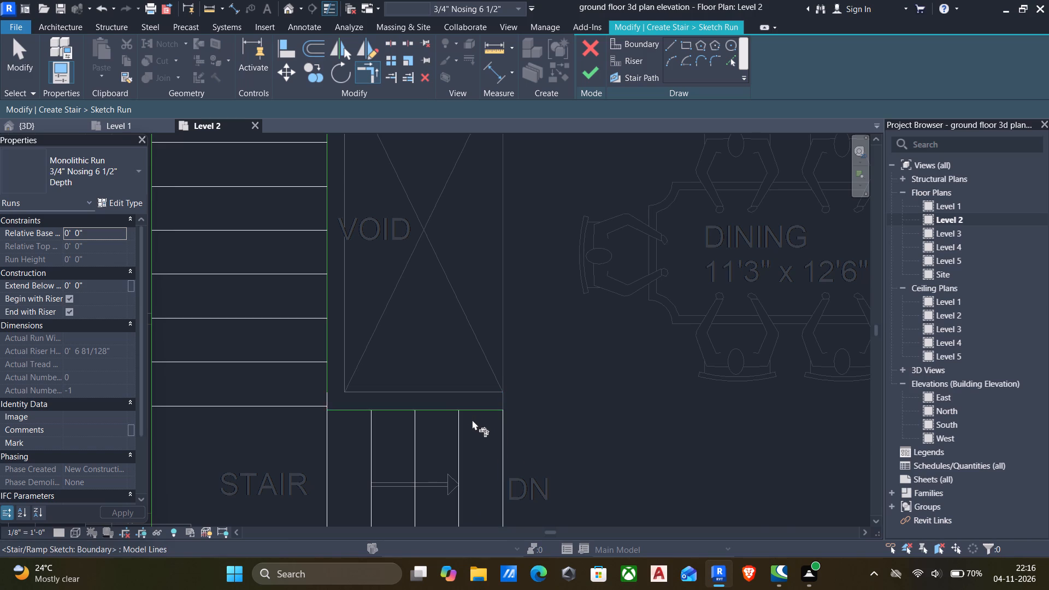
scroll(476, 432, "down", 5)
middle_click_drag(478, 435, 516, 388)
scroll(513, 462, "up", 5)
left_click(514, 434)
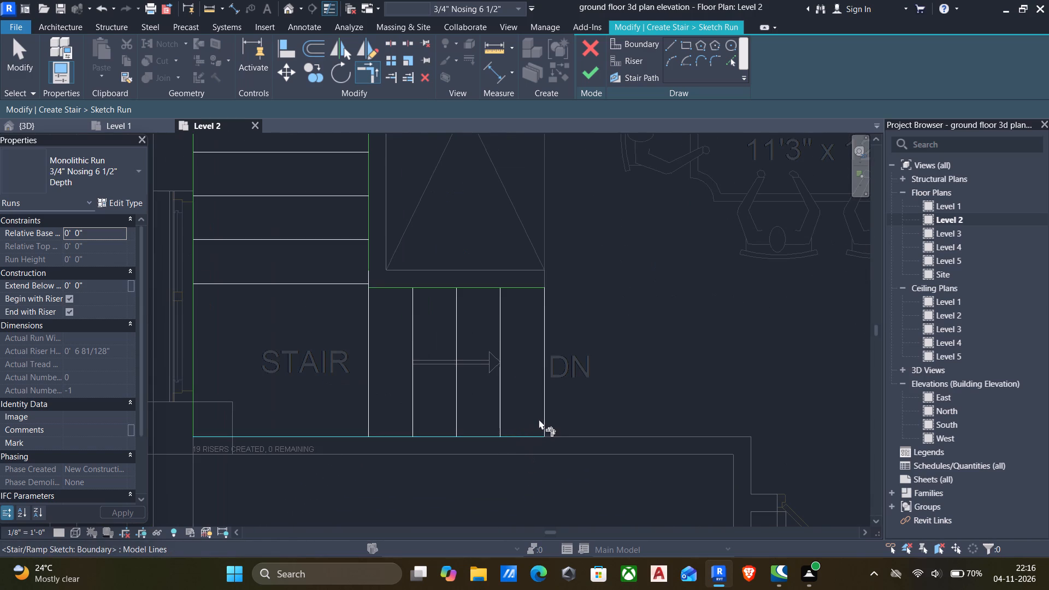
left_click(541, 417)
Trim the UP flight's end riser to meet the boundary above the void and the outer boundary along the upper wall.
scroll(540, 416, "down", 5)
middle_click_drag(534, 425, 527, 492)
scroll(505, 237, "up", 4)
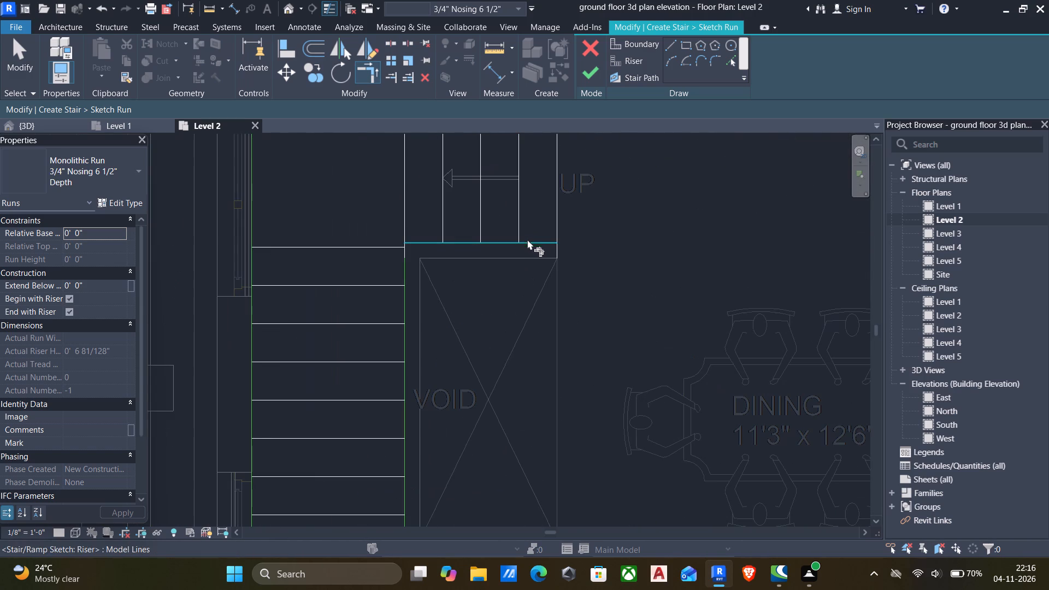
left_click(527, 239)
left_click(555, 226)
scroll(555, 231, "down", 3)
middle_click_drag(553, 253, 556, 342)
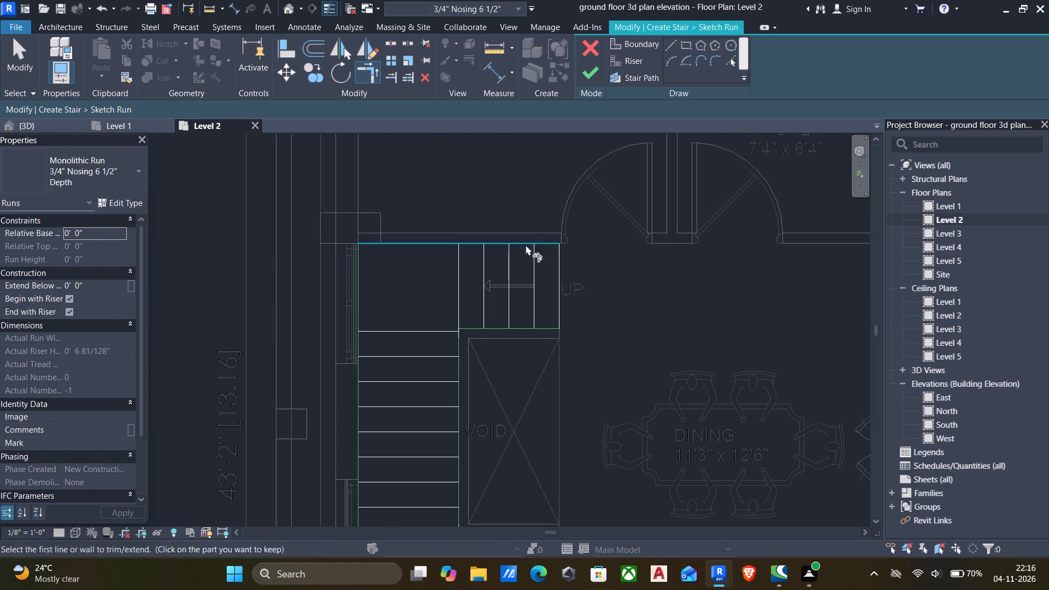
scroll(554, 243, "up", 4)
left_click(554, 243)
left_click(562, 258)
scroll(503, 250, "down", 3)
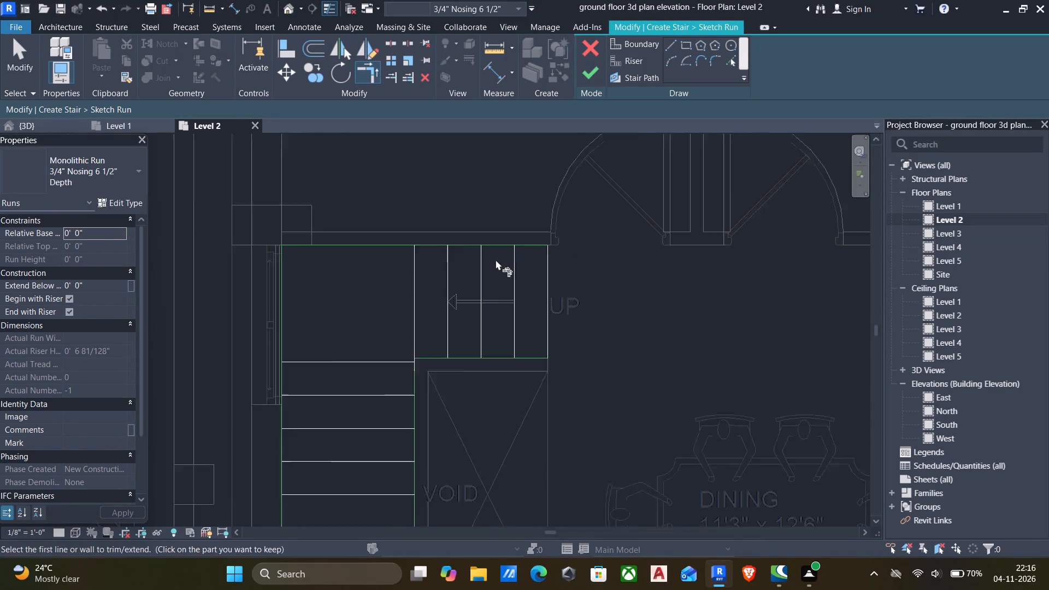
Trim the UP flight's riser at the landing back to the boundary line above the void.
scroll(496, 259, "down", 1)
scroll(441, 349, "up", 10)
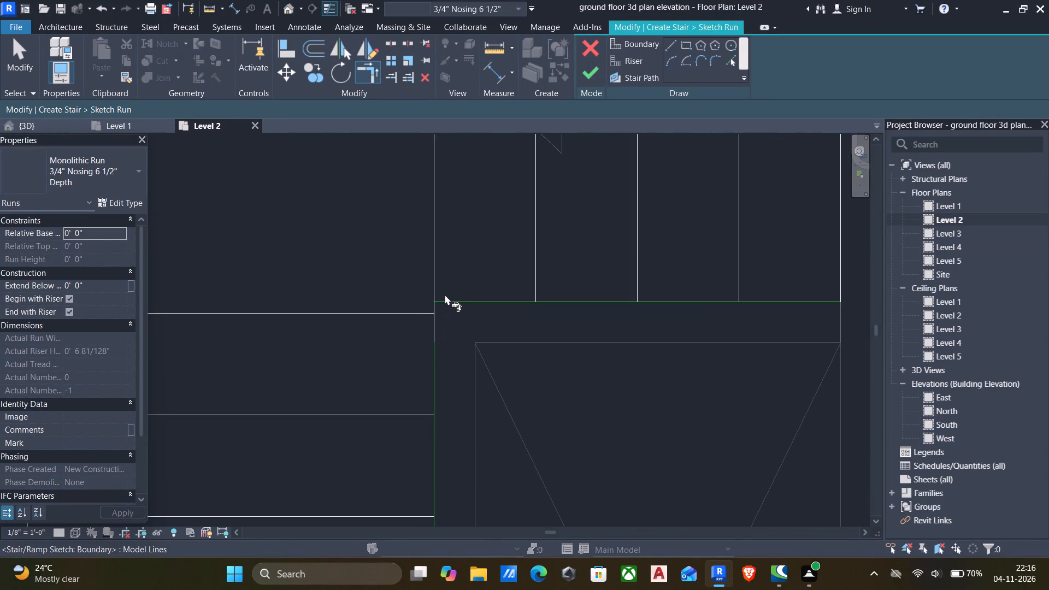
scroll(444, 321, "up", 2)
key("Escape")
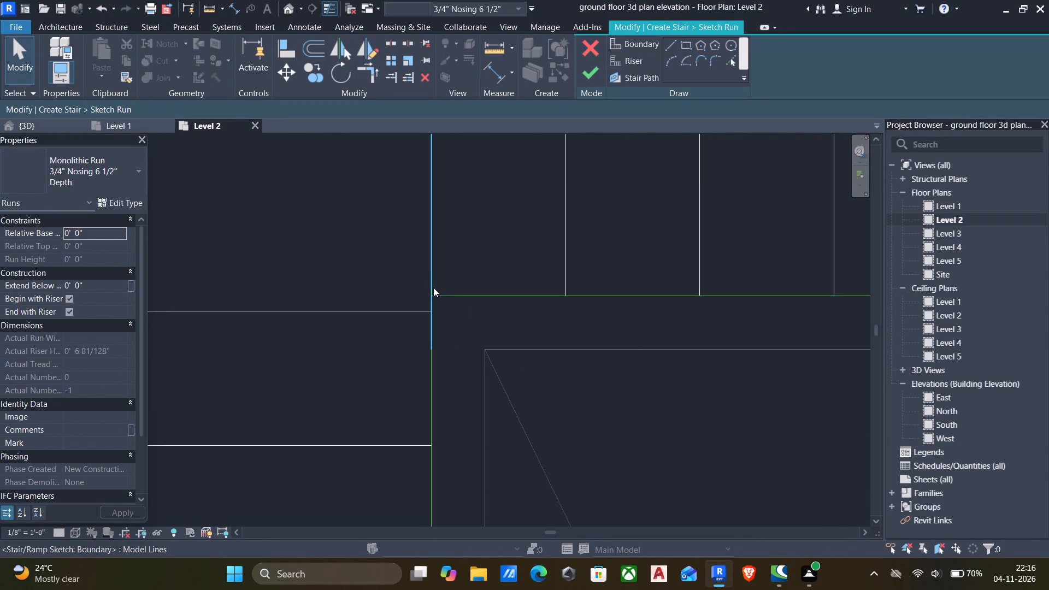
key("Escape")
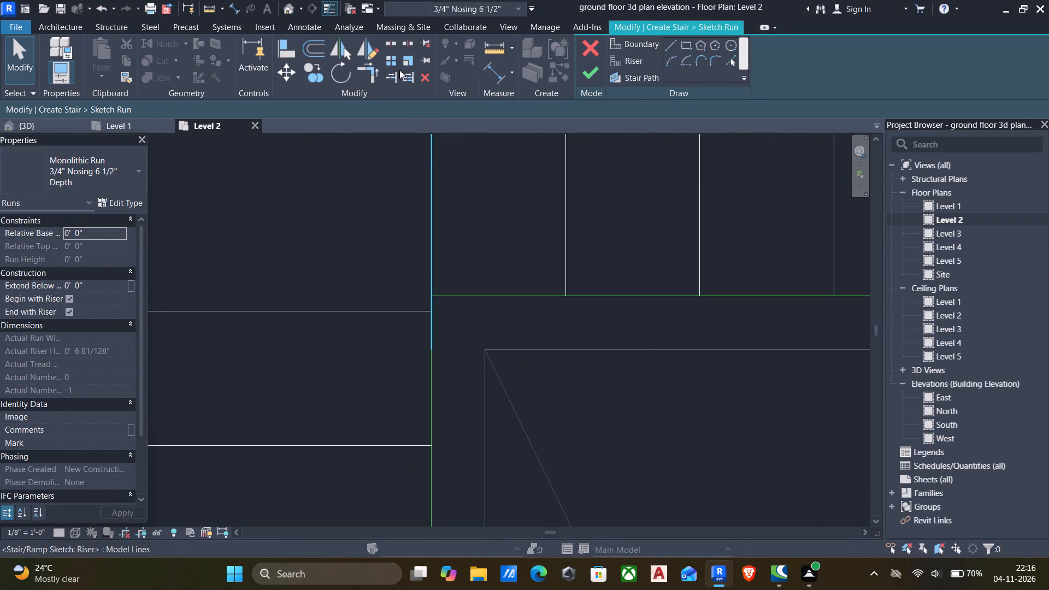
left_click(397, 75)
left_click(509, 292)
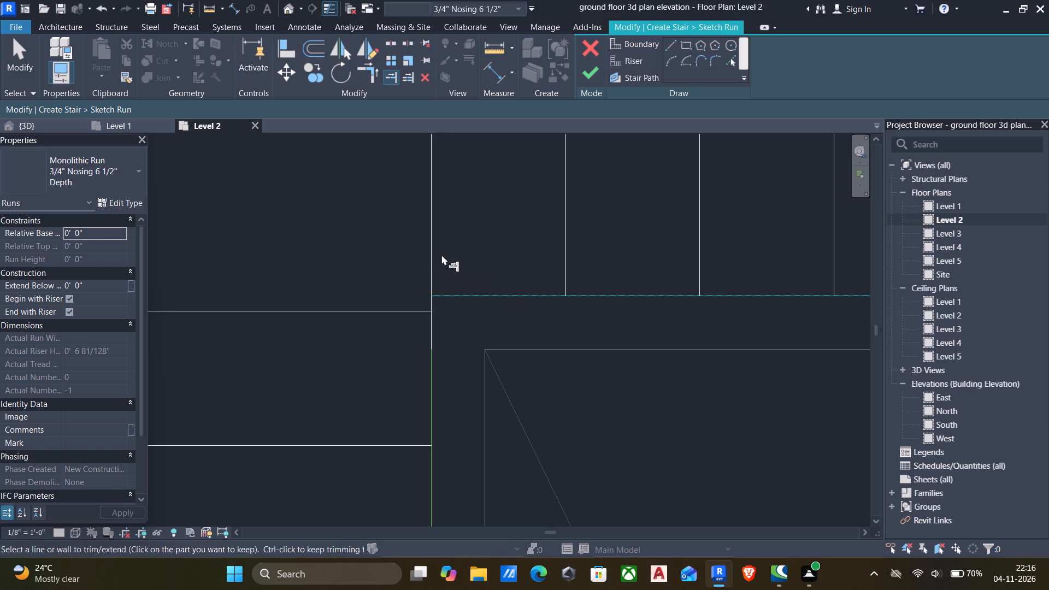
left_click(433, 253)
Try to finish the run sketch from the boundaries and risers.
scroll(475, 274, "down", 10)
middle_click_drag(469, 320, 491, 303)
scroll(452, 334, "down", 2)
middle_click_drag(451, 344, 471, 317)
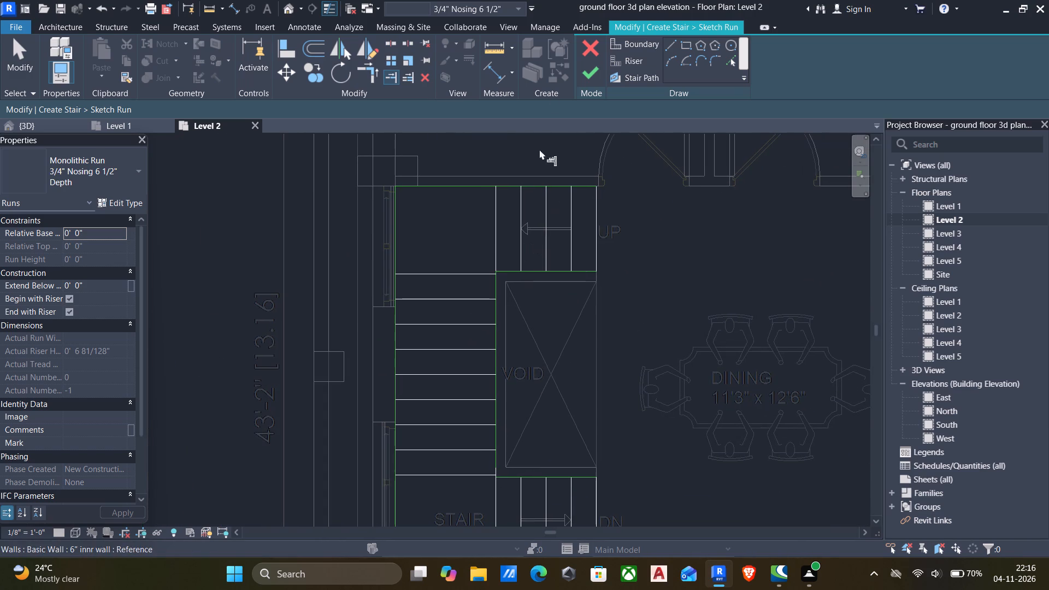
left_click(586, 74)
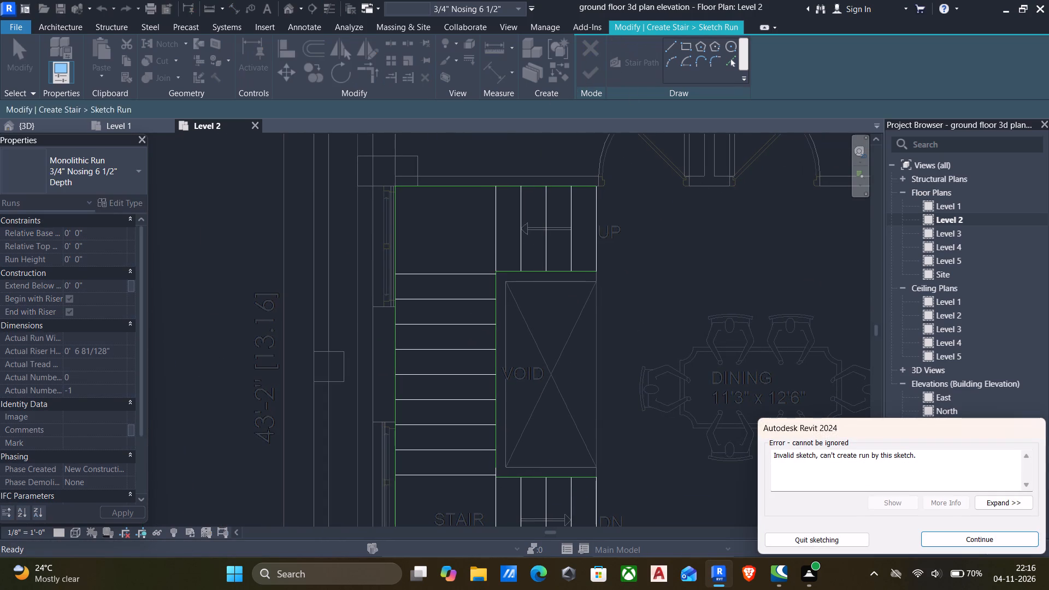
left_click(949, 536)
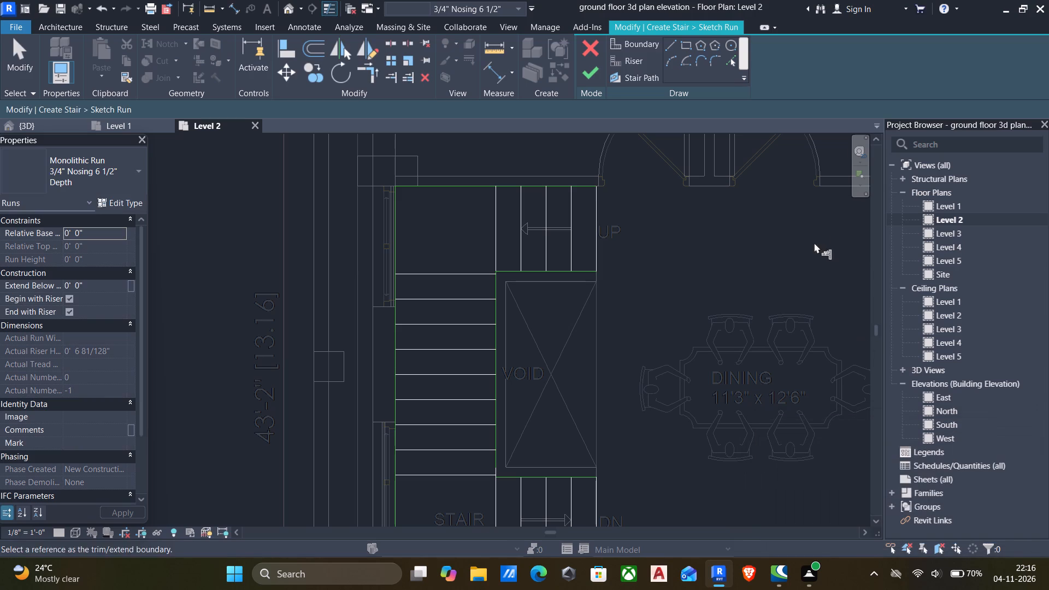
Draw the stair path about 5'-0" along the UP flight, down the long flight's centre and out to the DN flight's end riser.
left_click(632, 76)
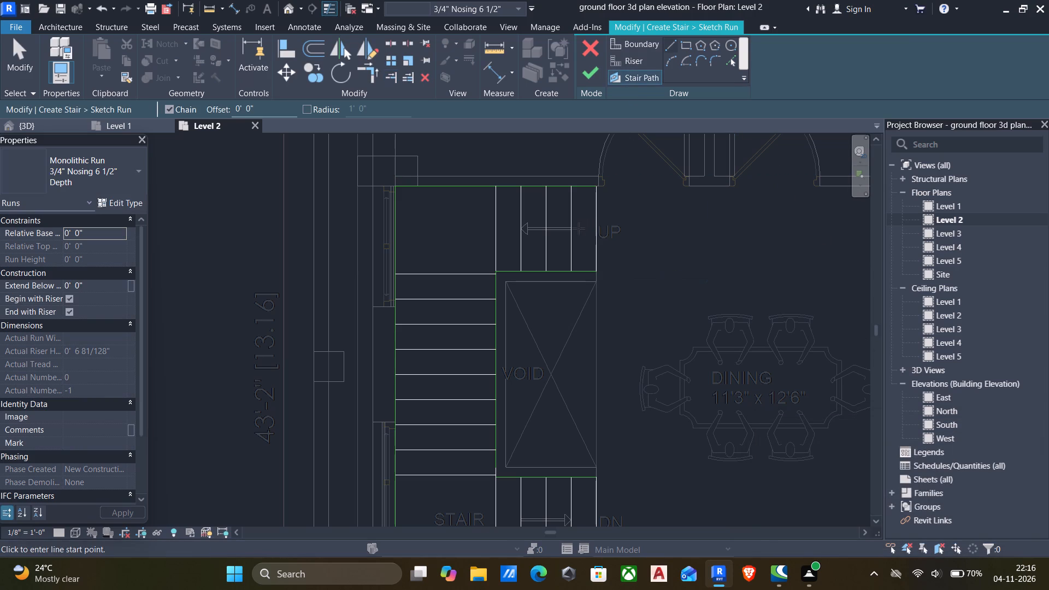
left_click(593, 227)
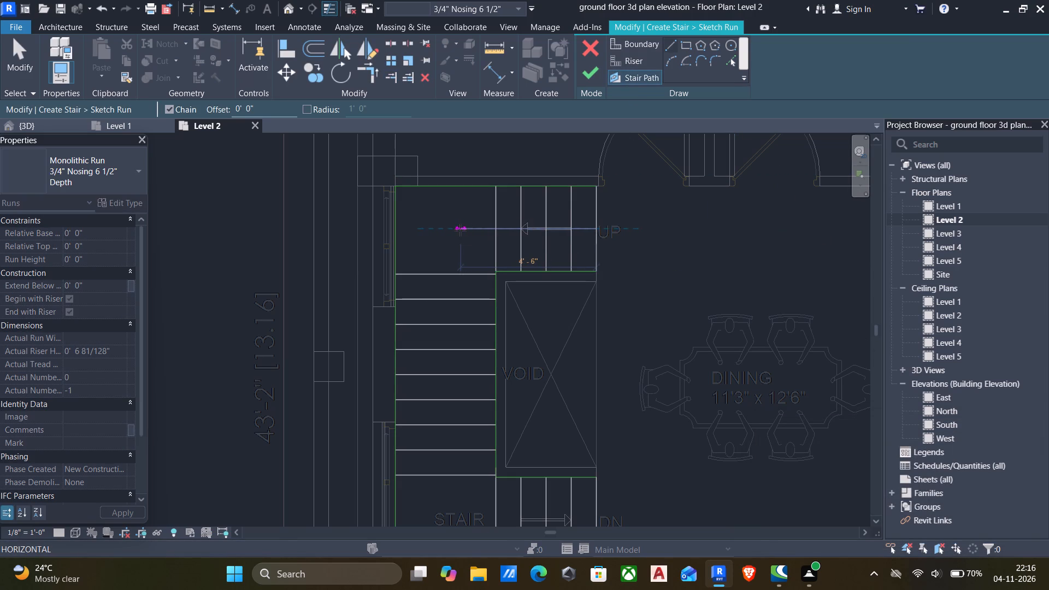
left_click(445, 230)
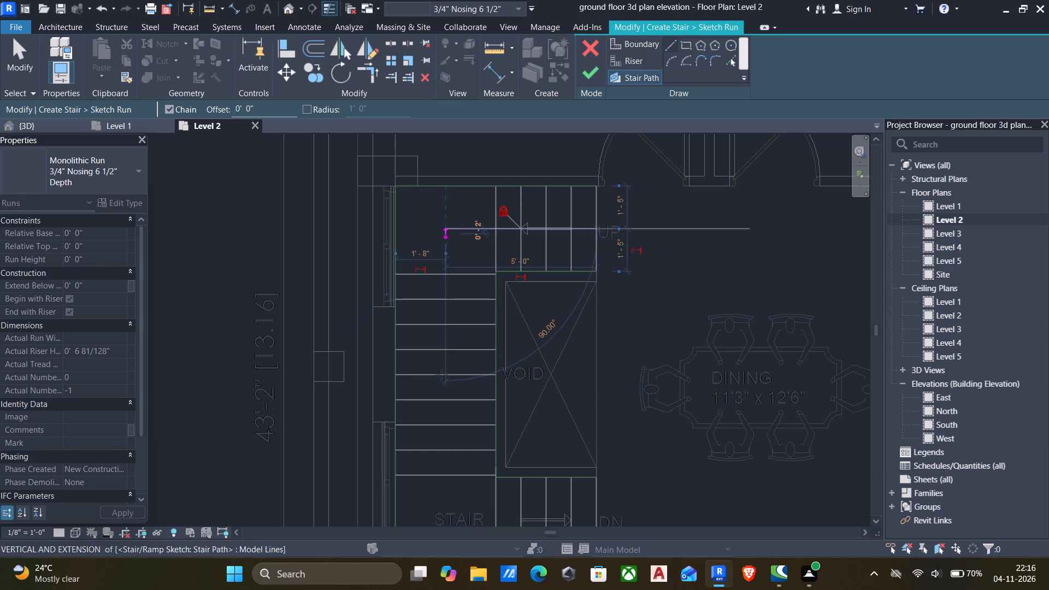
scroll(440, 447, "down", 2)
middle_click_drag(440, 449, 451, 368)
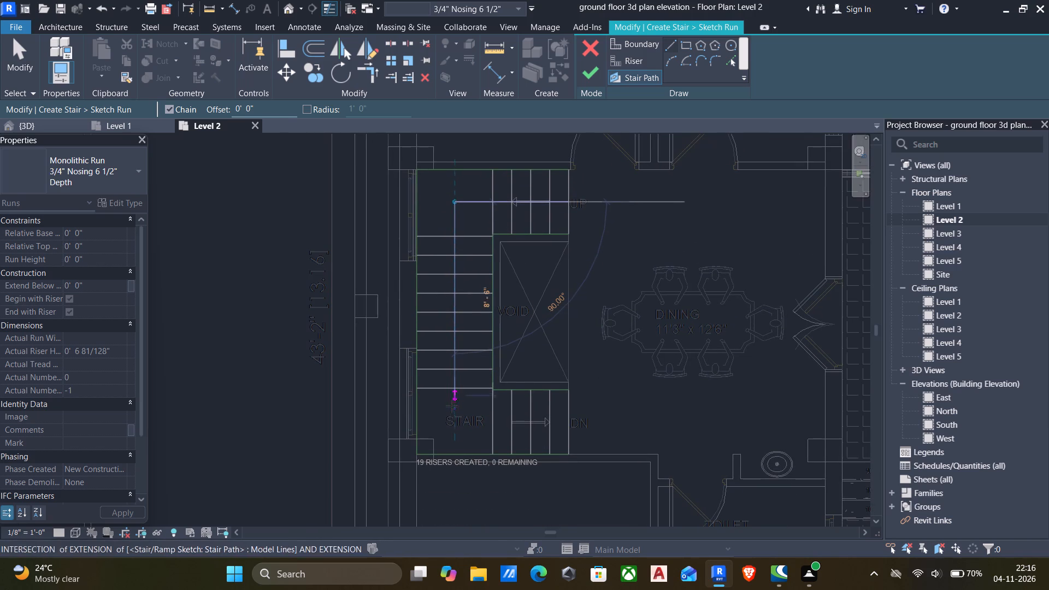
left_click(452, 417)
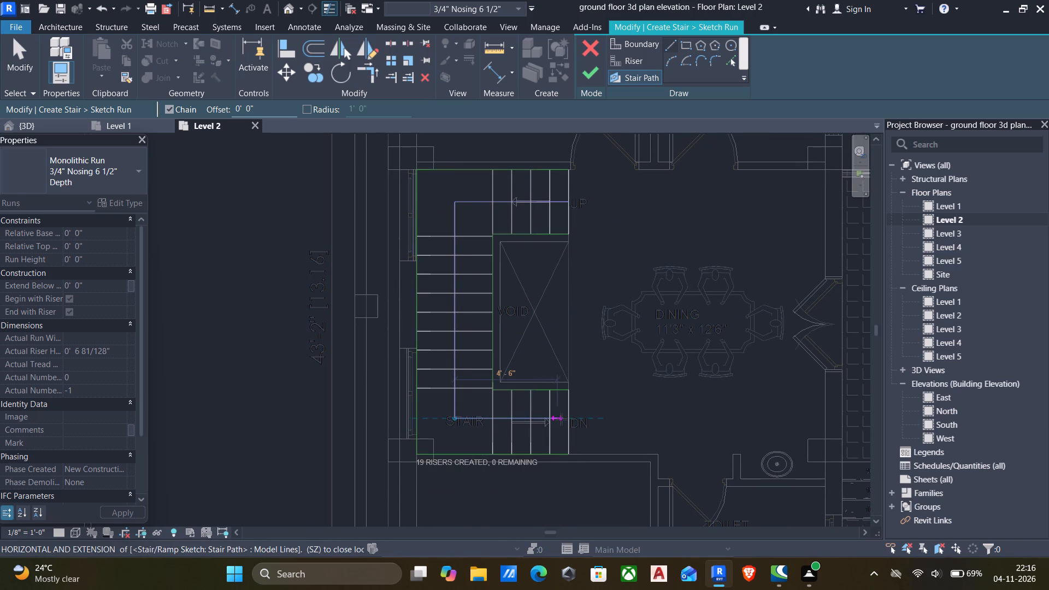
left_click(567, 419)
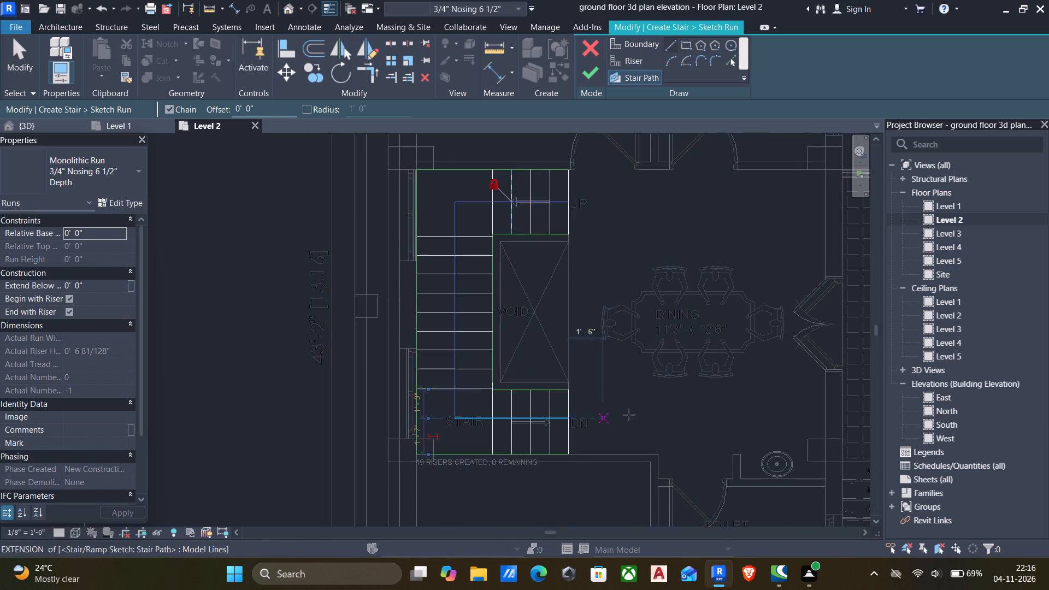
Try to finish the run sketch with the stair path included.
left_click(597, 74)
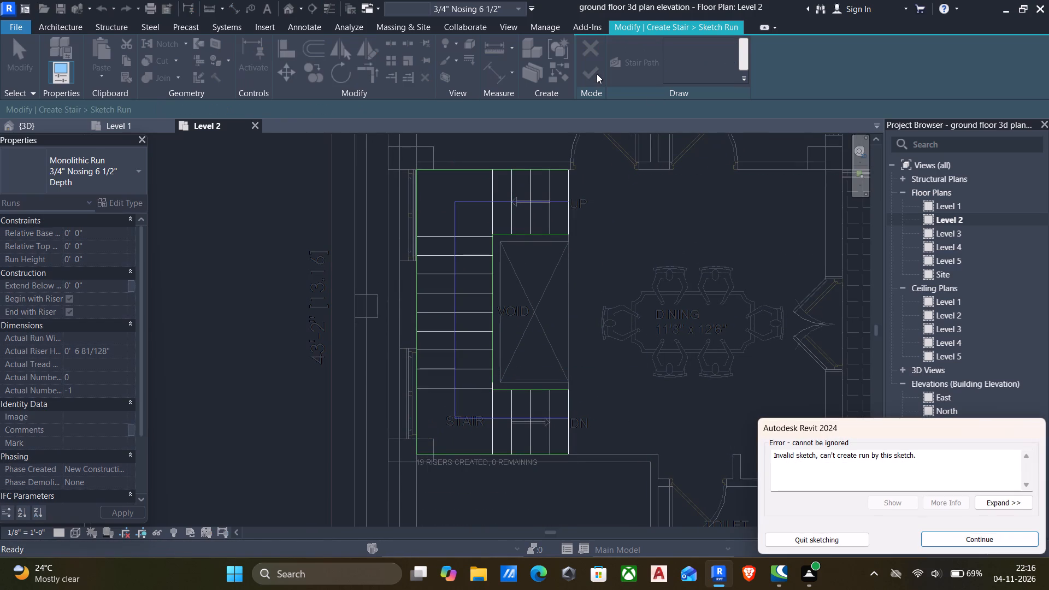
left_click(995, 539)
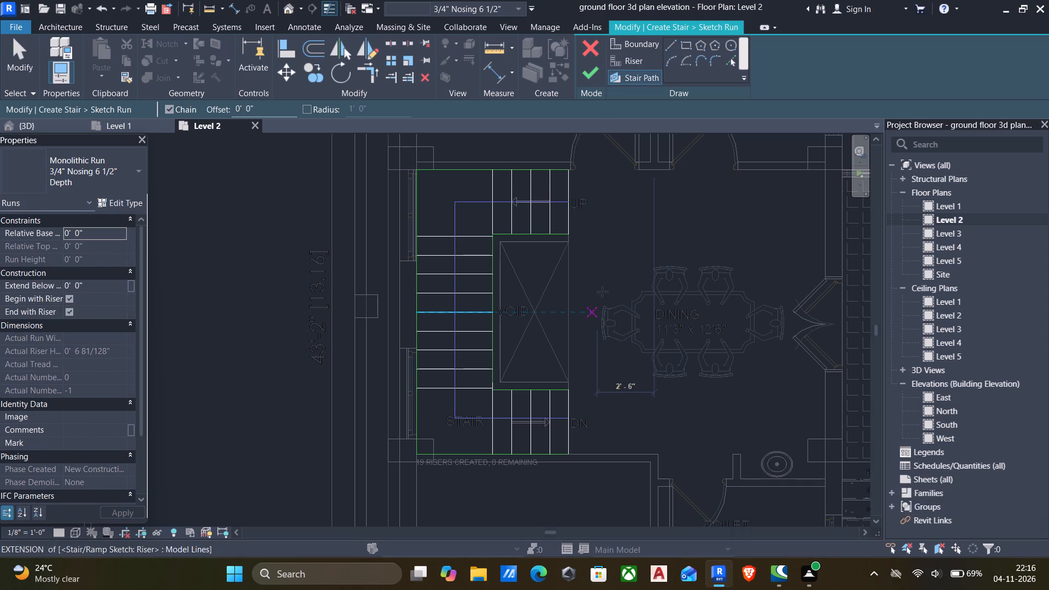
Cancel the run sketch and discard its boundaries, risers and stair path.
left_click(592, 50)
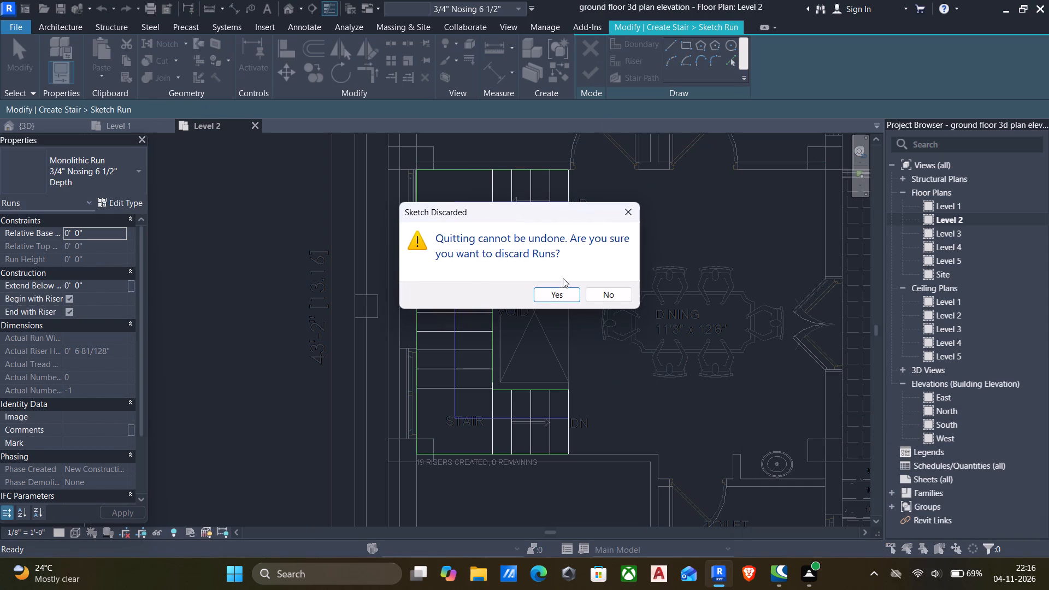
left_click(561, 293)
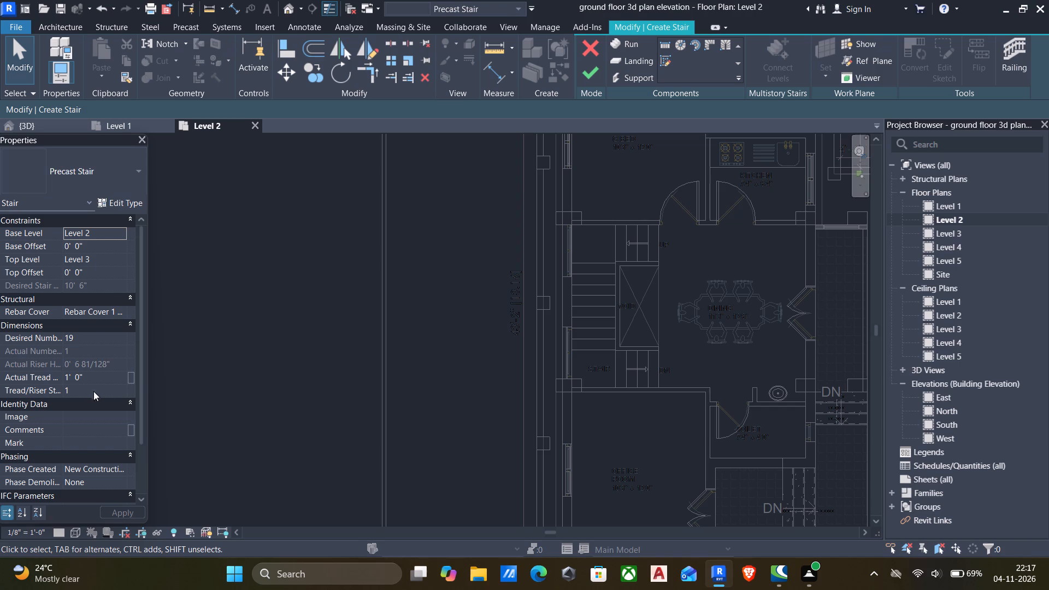
Start a new sketched run and draw the UP side's outer boundary about 6'-8" from the exterior wall's inner corner to the flight's end.
left_click(663, 58)
left_click(630, 44)
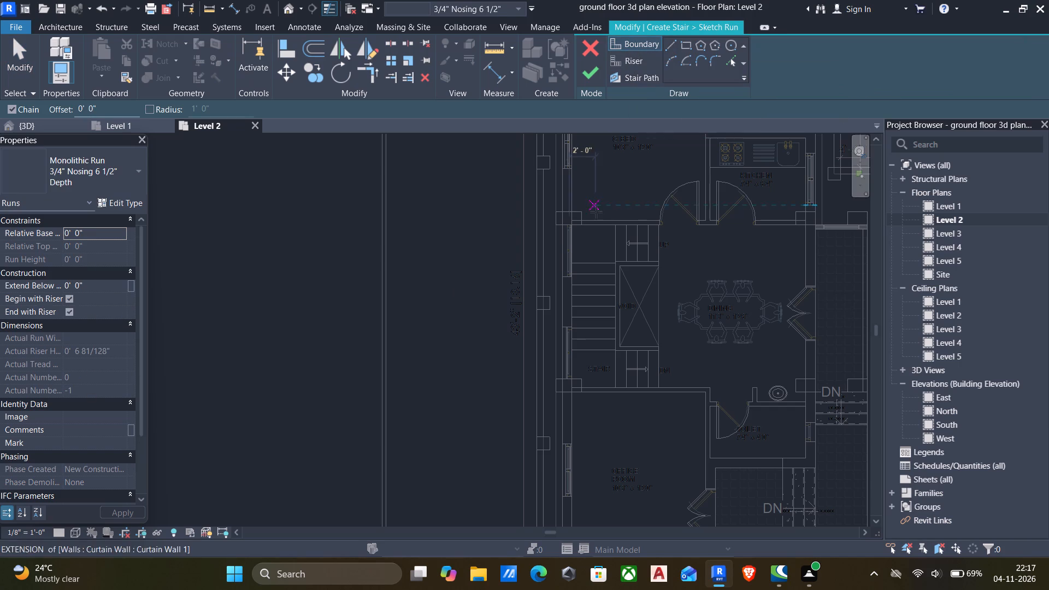
scroll(580, 211, "up", 12)
scroll(563, 257, "up", 6)
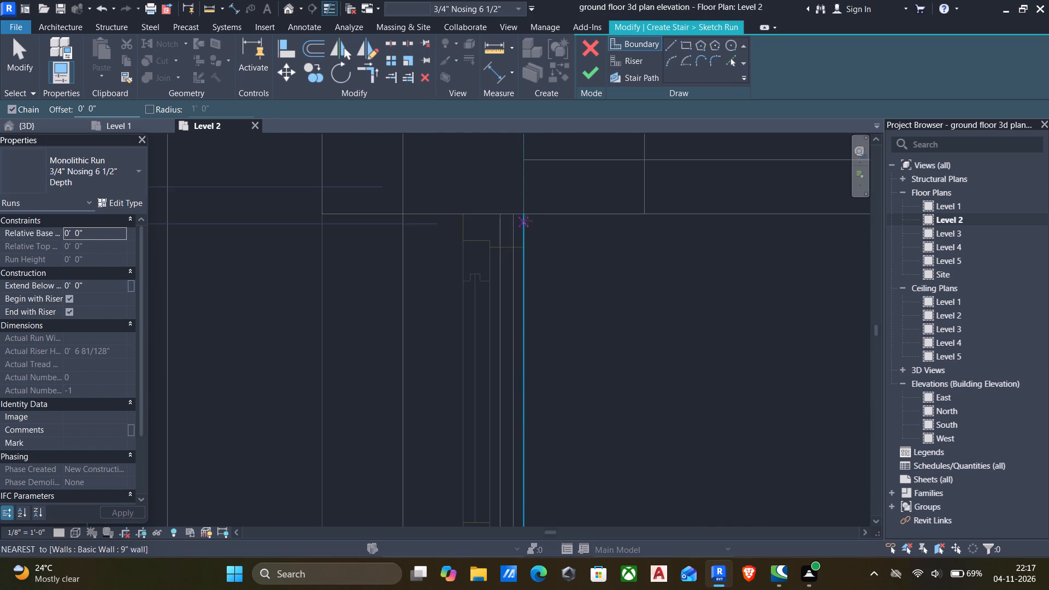
left_click(525, 217)
scroll(549, 223, "down", 5)
middle_click_drag(552, 225, 459, 221)
scroll(604, 226, "down", 1)
middle_click_drag(604, 226, 457, 224)
left_click(782, 214)
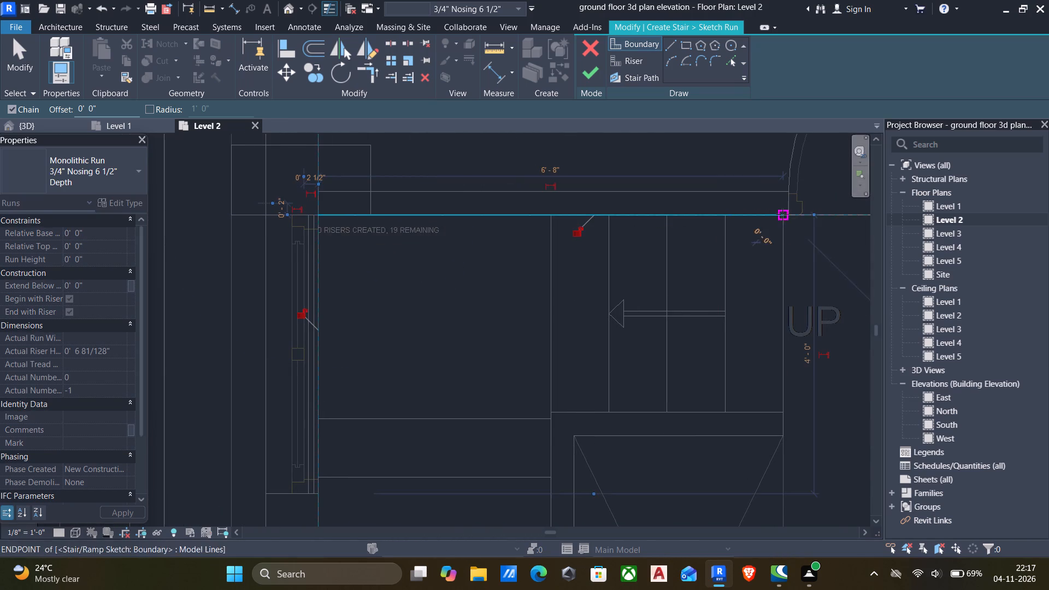
key("Escape")
Draw the DN side's outer boundary along the inner wall face, from the exterior wall to the DN flight's end.
scroll(759, 258, "down", 5)
middle_click_drag(754, 282, 778, 153)
middle_click_drag(682, 312, 661, 250)
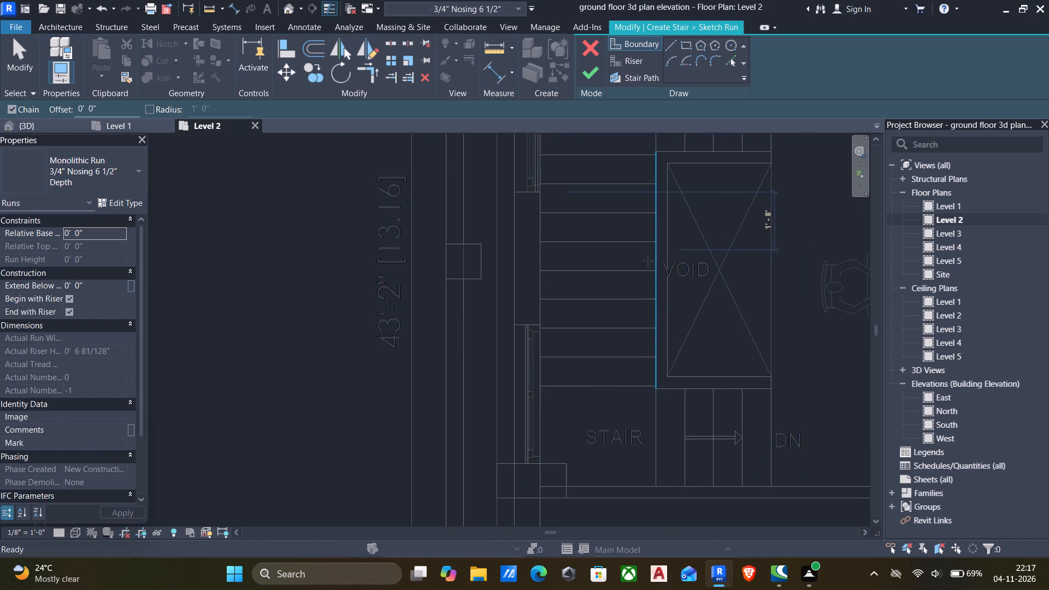
middle_click_drag(608, 363, 617, 291)
scroll(583, 394, "up", 5)
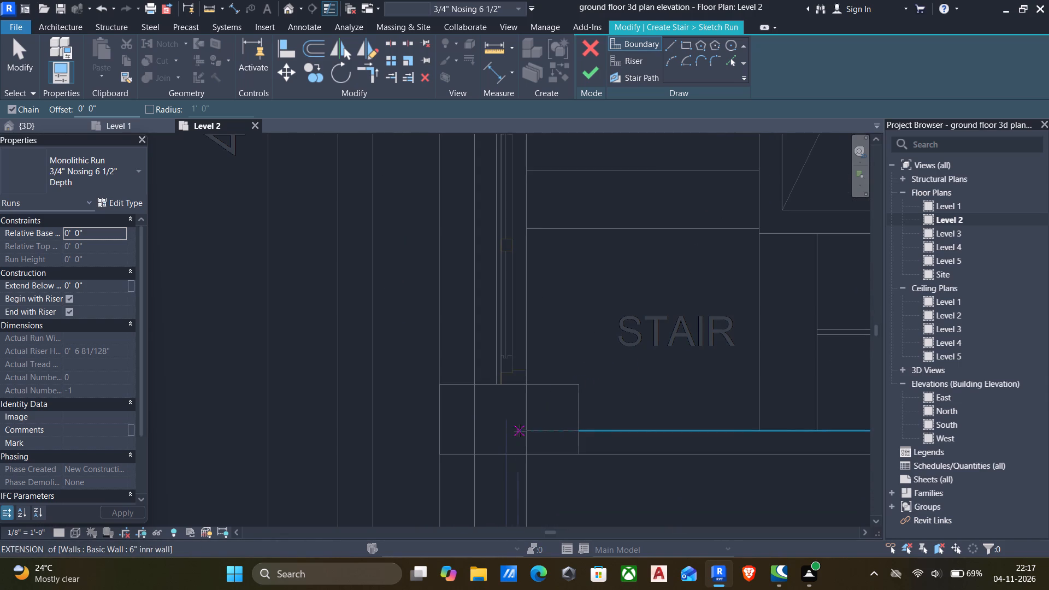
left_click(522, 430)
scroll(564, 432, "down", 4)
middle_click_drag(575, 432, 482, 417)
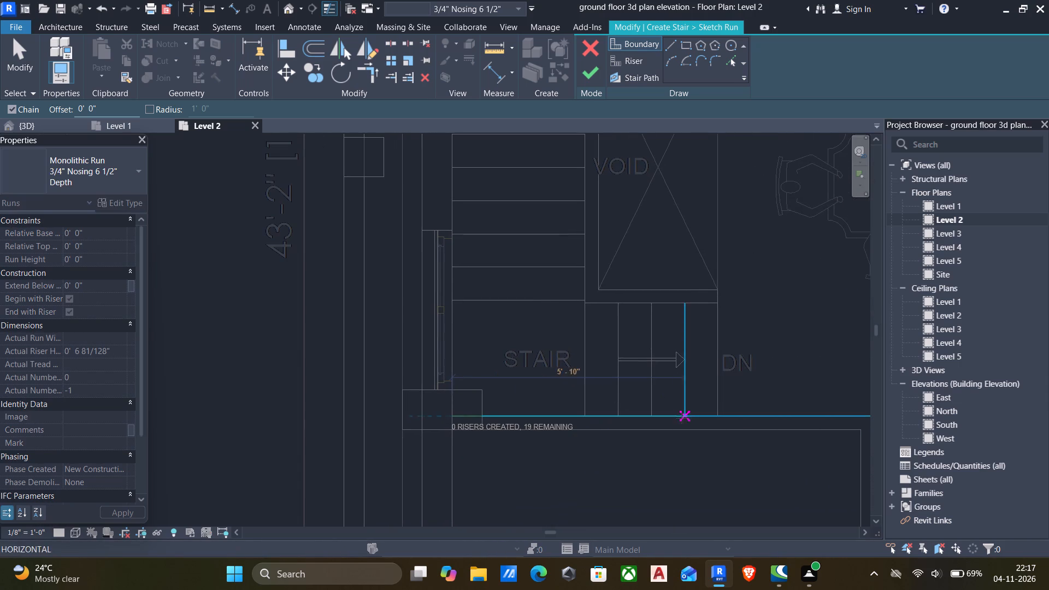
left_click(716, 416)
key("Escape")
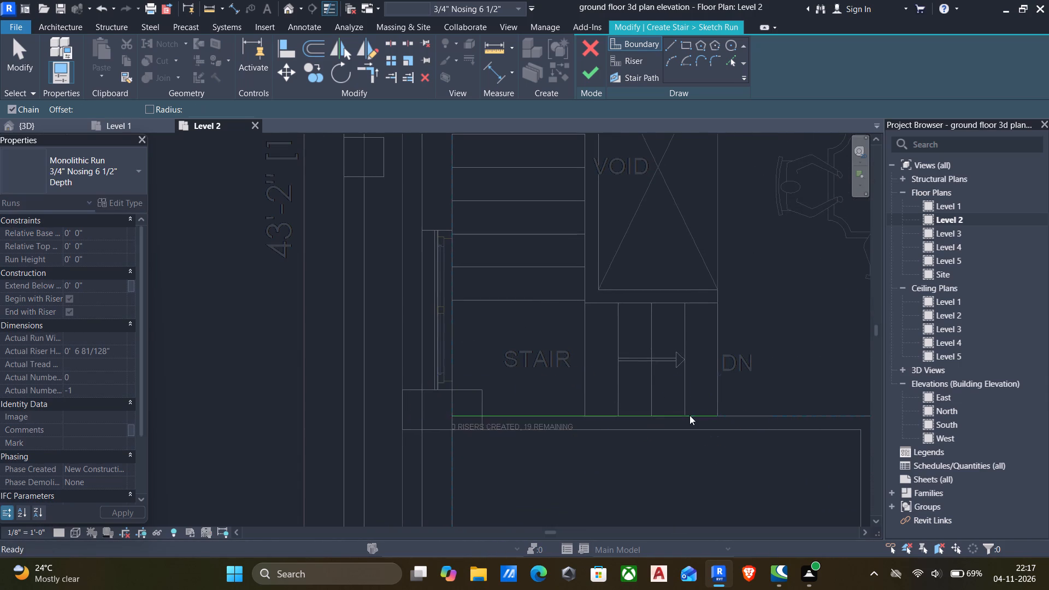
Draw the boundary along the exterior wall's inner face, joining the UP-side and DN-side outer boundaries.
scroll(675, 414, "down", 2)
middle_click_drag(675, 415, 774, 442)
scroll(774, 442, "up", 1)
scroll(696, 346, "down", 1)
middle_click_drag(695, 351, 709, 457)
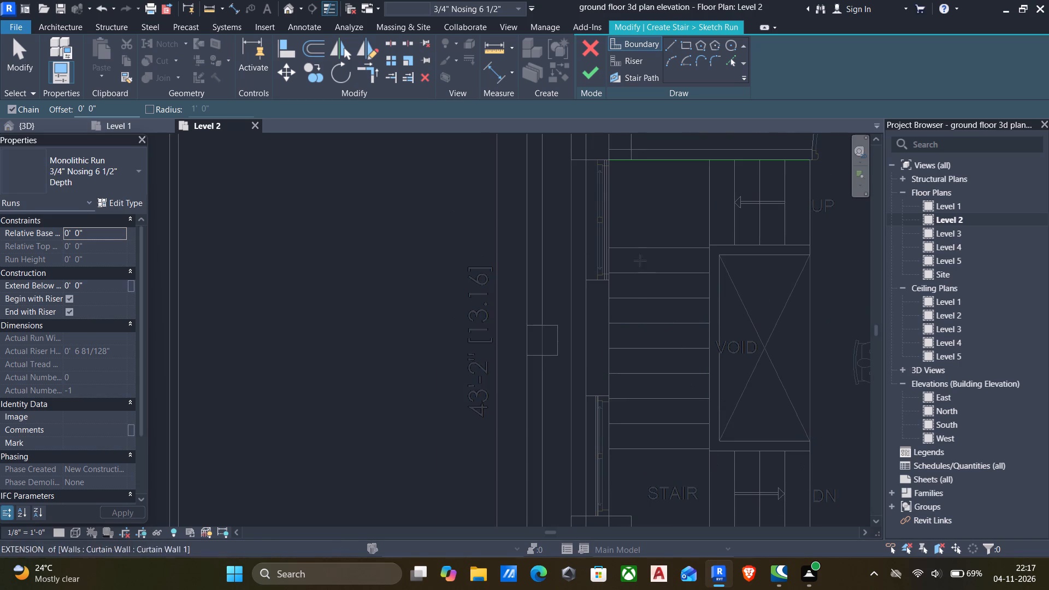
scroll(617, 143, "up", 11)
scroll(605, 229, "up", 6)
scroll(599, 167, "down", 2)
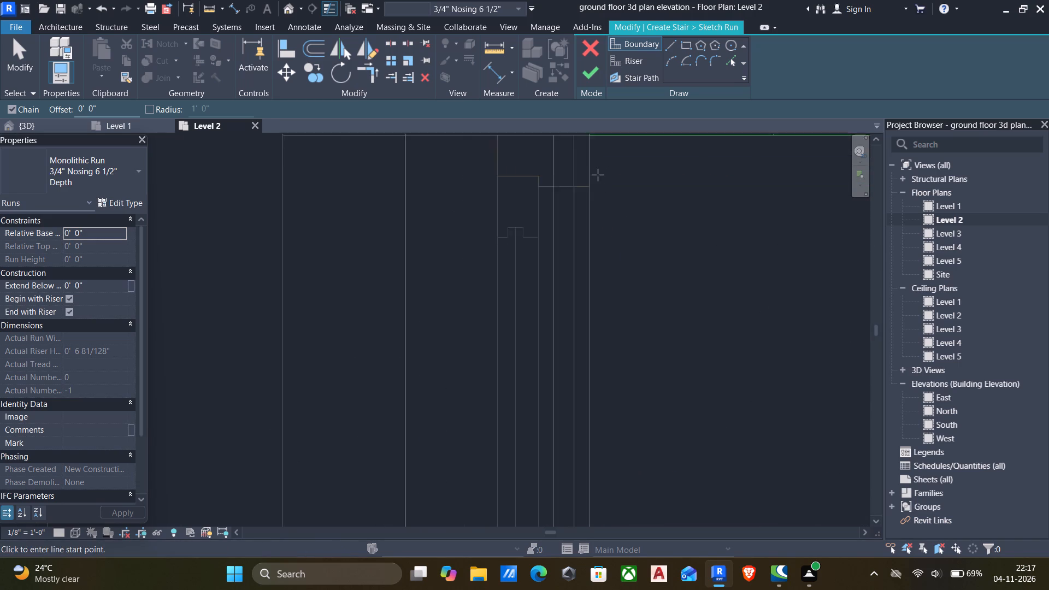
scroll(598, 175, "down", 5)
middle_click_drag(598, 187, 608, 268)
left_click(604, 237)
scroll(620, 311, "up", 1)
scroll(591, 360, "down", 5)
middle_click_drag(588, 369, 592, 357)
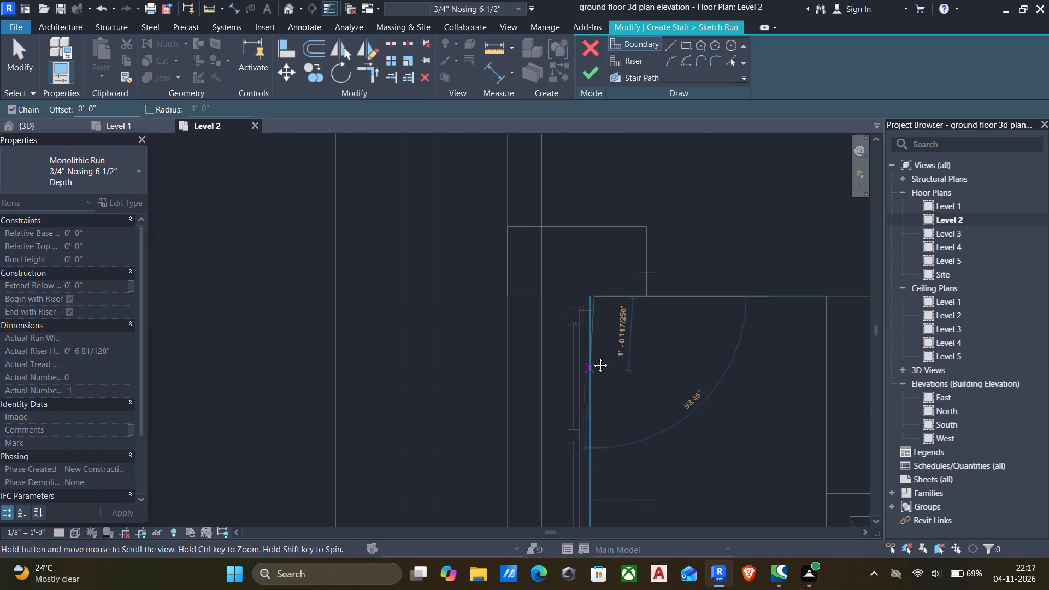
middle_click_drag(592, 357, 600, 337)
scroll(600, 373, "down", 2)
middle_click_drag(610, 417, 627, 238)
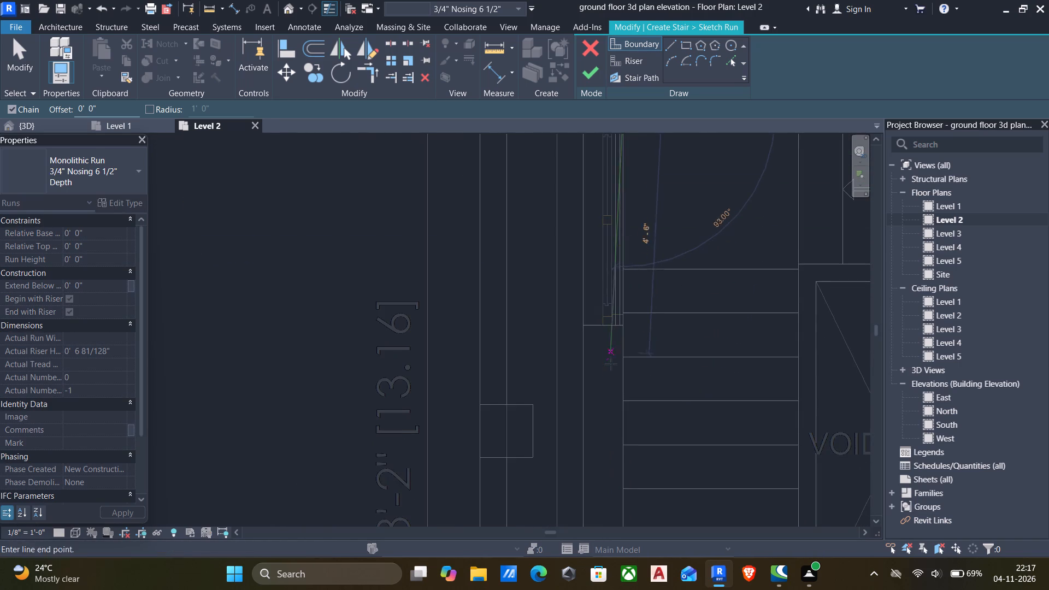
scroll(623, 406, "down", 1)
middle_click_drag(623, 406, 628, 213)
scroll(622, 468, "down", 1)
middle_click_drag(622, 468, 622, 465)
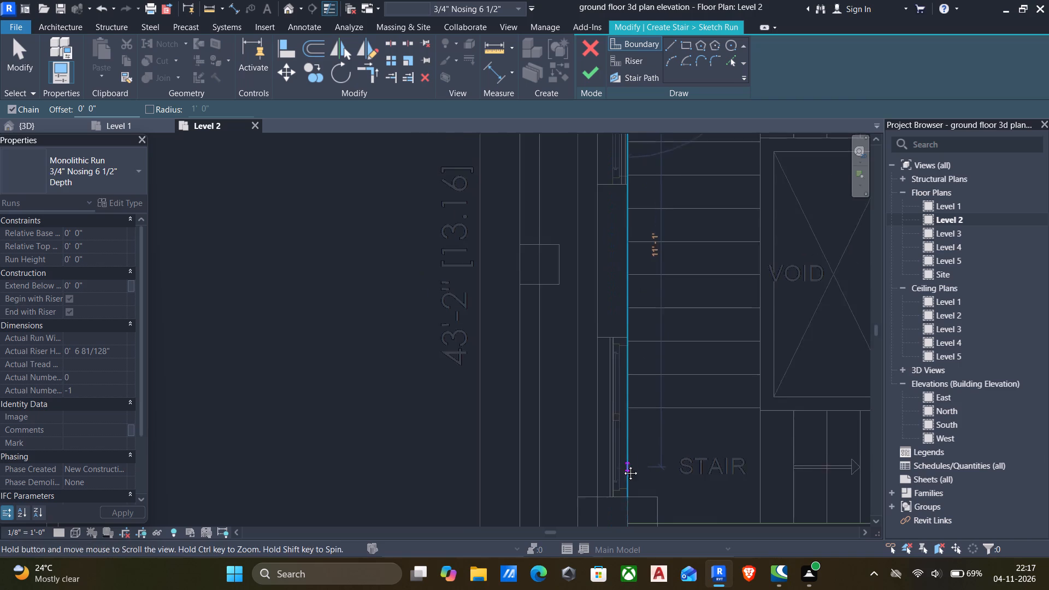
middle_click_drag(622, 465, 620, 397)
scroll(620, 469, "up", 5)
left_click(629, 436)
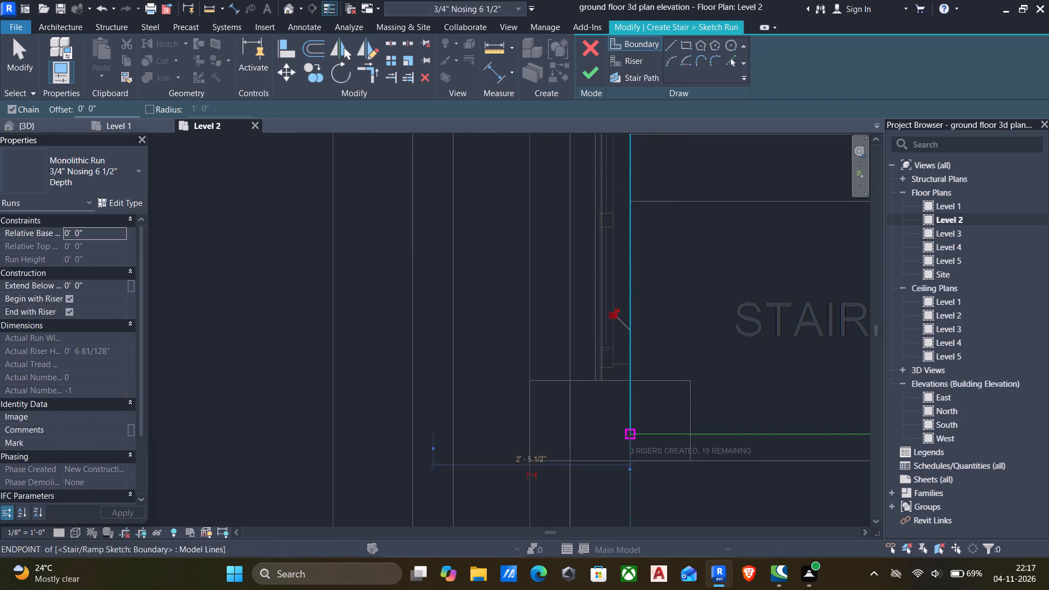
scroll(629, 436, "down", 4)
middle_click_drag(629, 439, 509, 439)
scroll(584, 446, "down", 4)
middle_click_drag(584, 447, 568, 478)
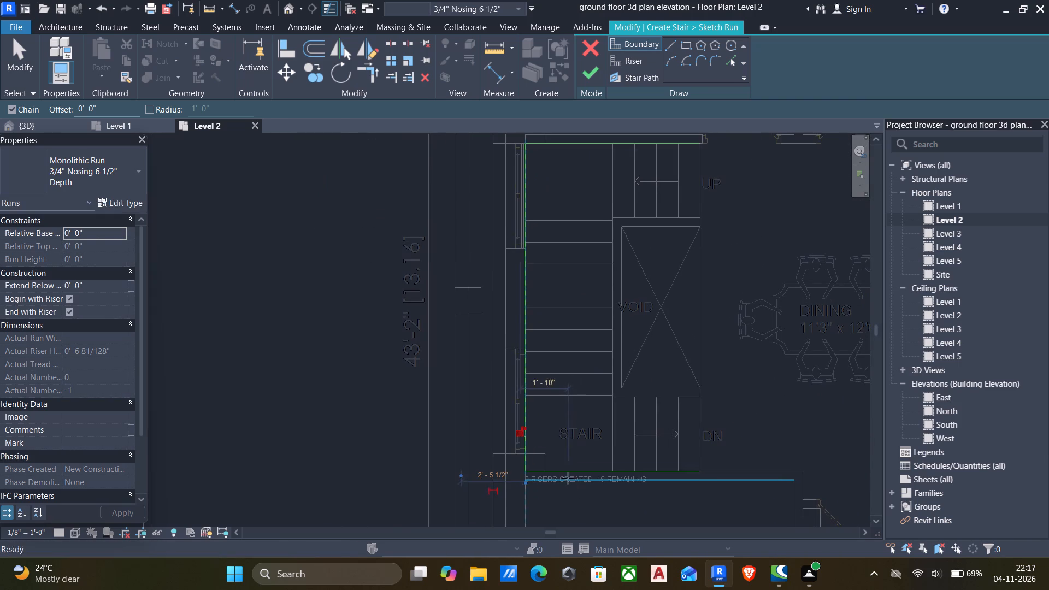
key("Escape")
Draw the inner boundary around the void: along the DN flight, up the long flight's edge and about 3'-4" along the UP flight.
middle_click_drag(572, 450, 552, 488)
scroll(638, 449, "up", 5)
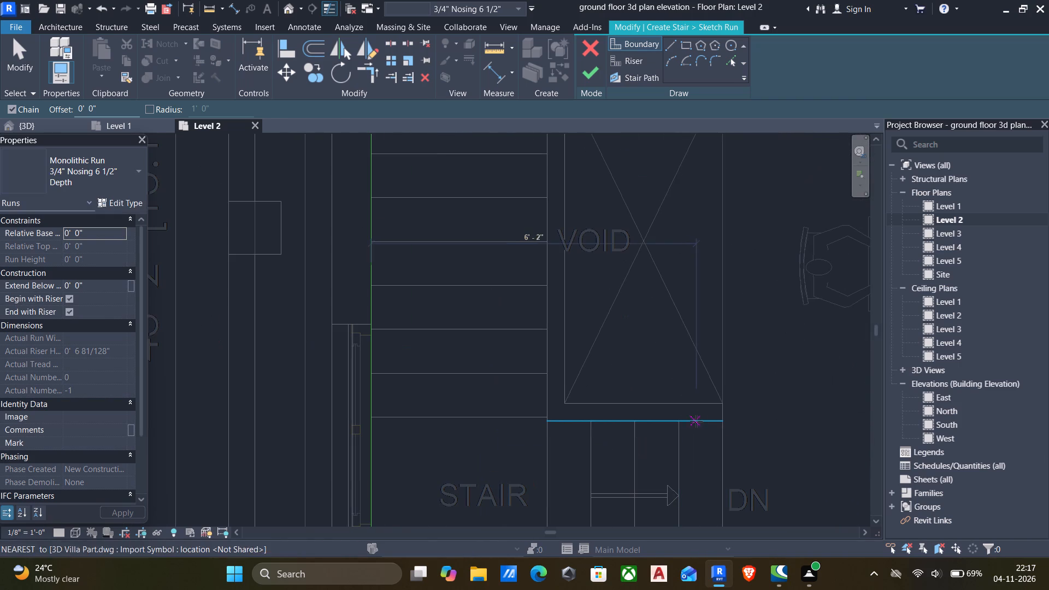
left_click(720, 420)
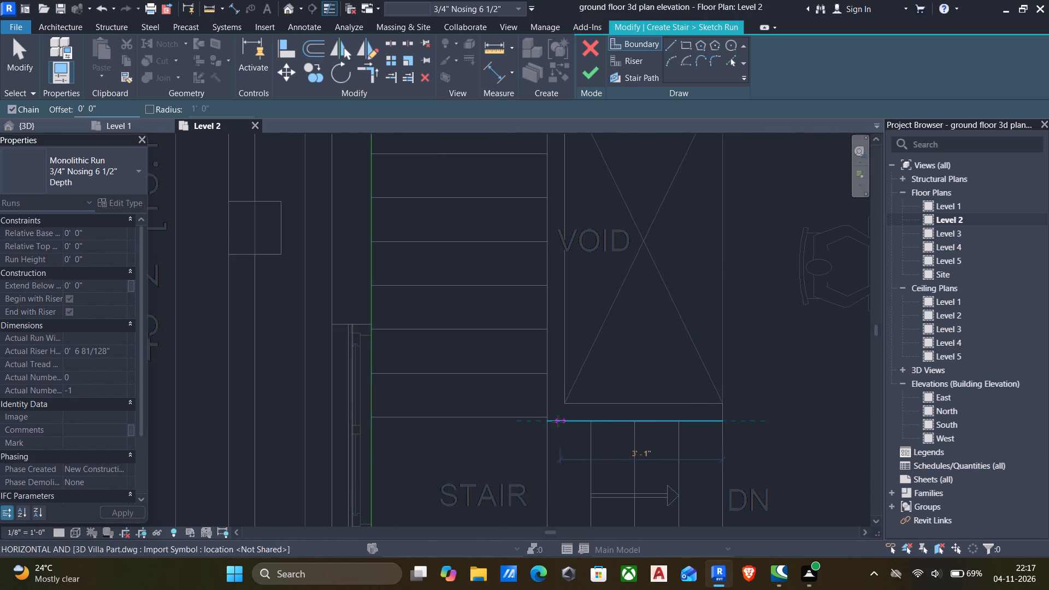
left_click(550, 421)
scroll(550, 419, "down", 6)
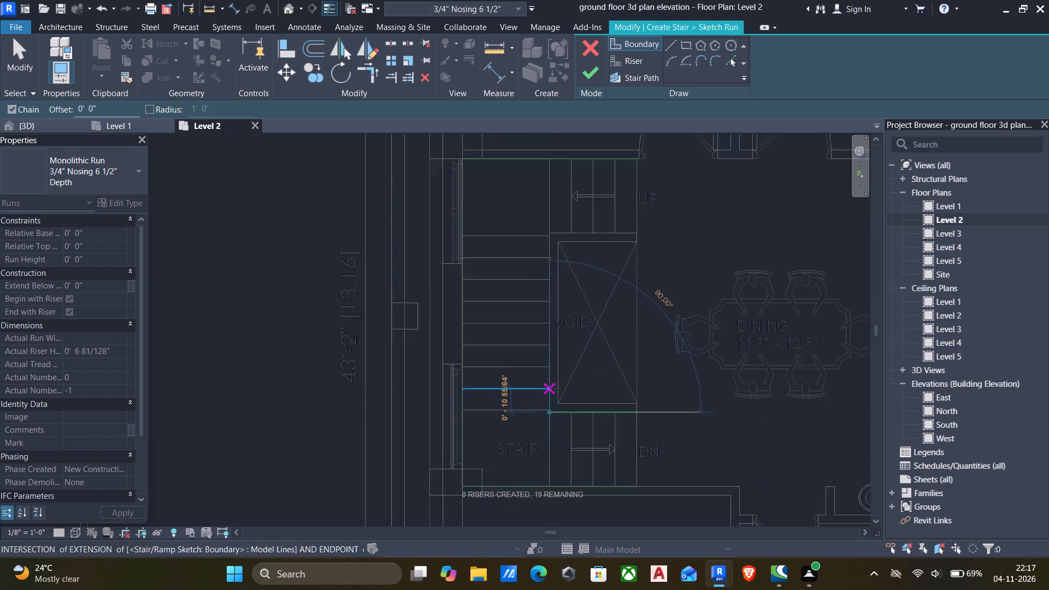
middle_click_drag(555, 387, 557, 459)
scroll(575, 380, "down", 2)
scroll(557, 359, "up", 11)
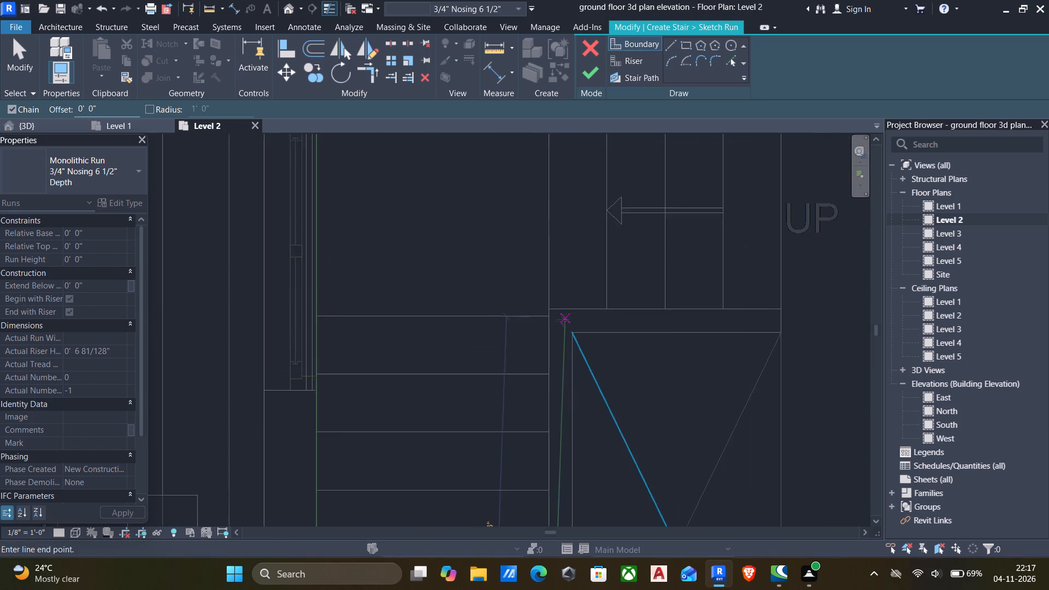
left_click(544, 306)
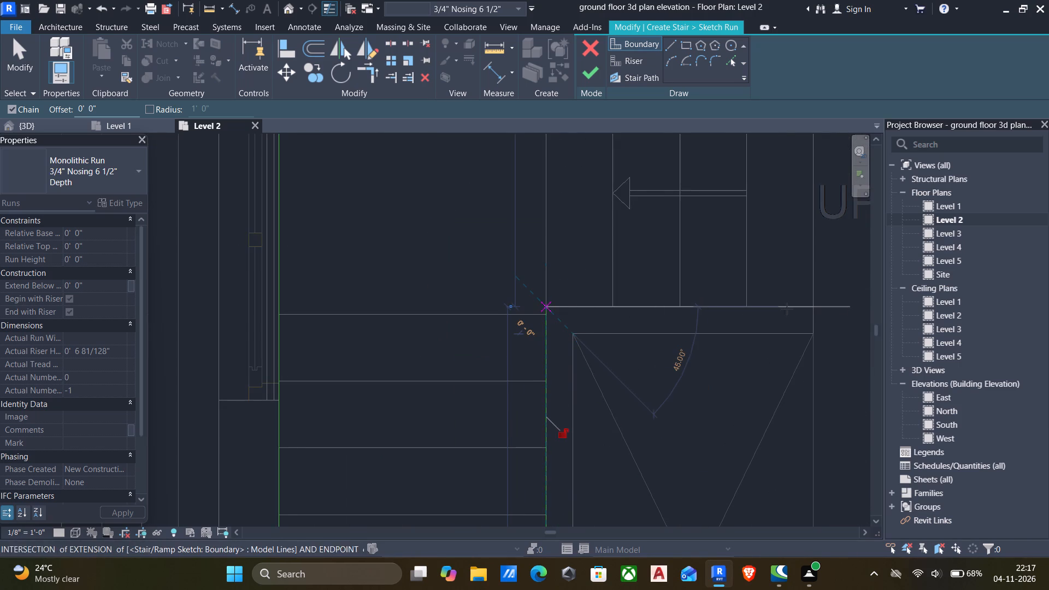
left_click(814, 305)
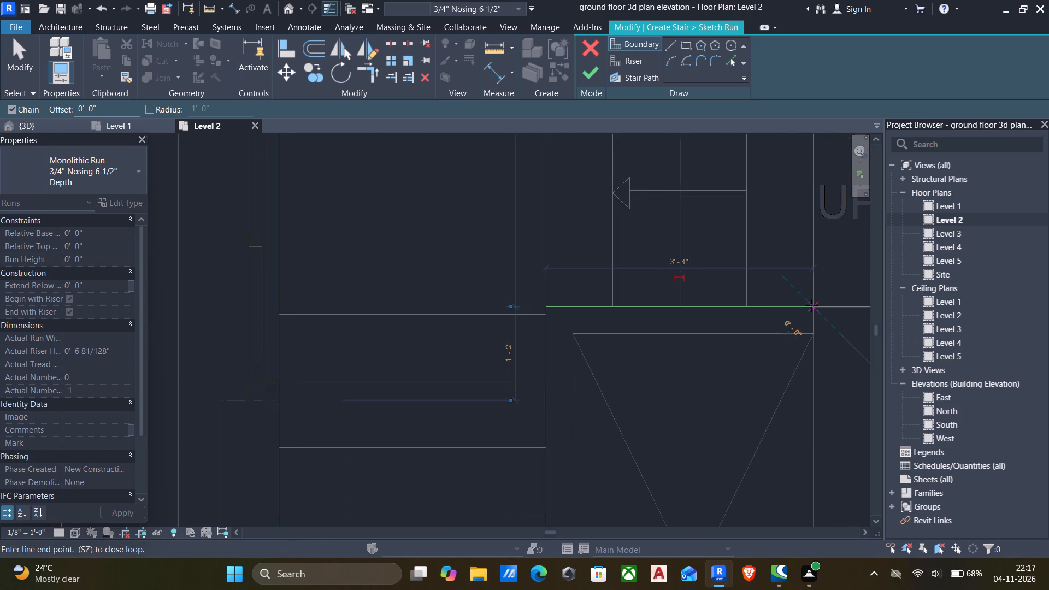
key("Escape")
scroll(809, 307, "down", 6)
middle_click_drag(789, 340, 773, 377)
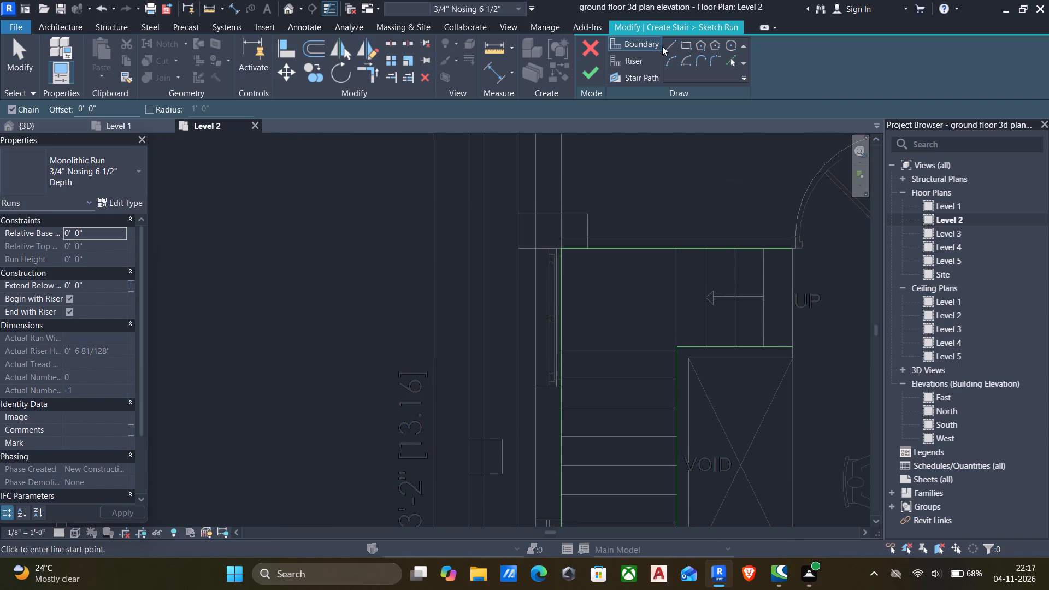
Create the UP flight's five risers by picking its tread lines in the imported plan.
left_click(639, 61)
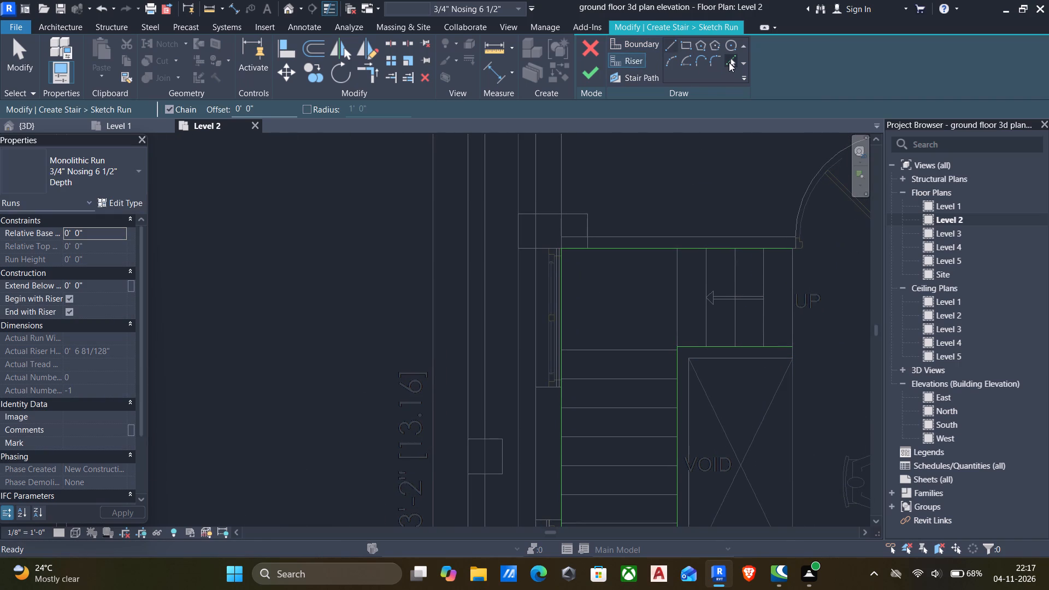
left_click(729, 62)
left_click(790, 277)
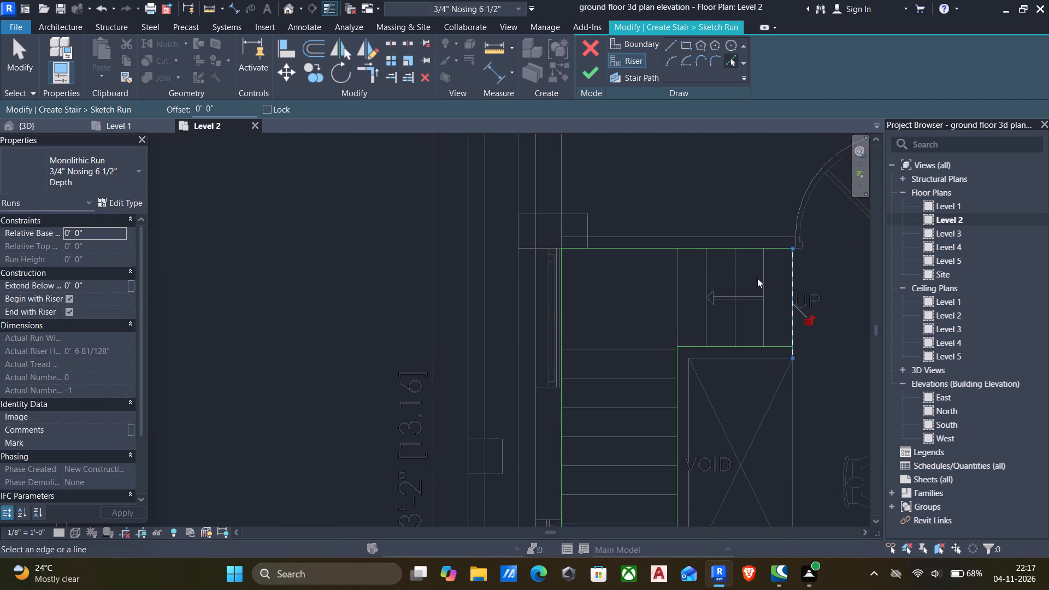
left_click(761, 279)
left_click(730, 288)
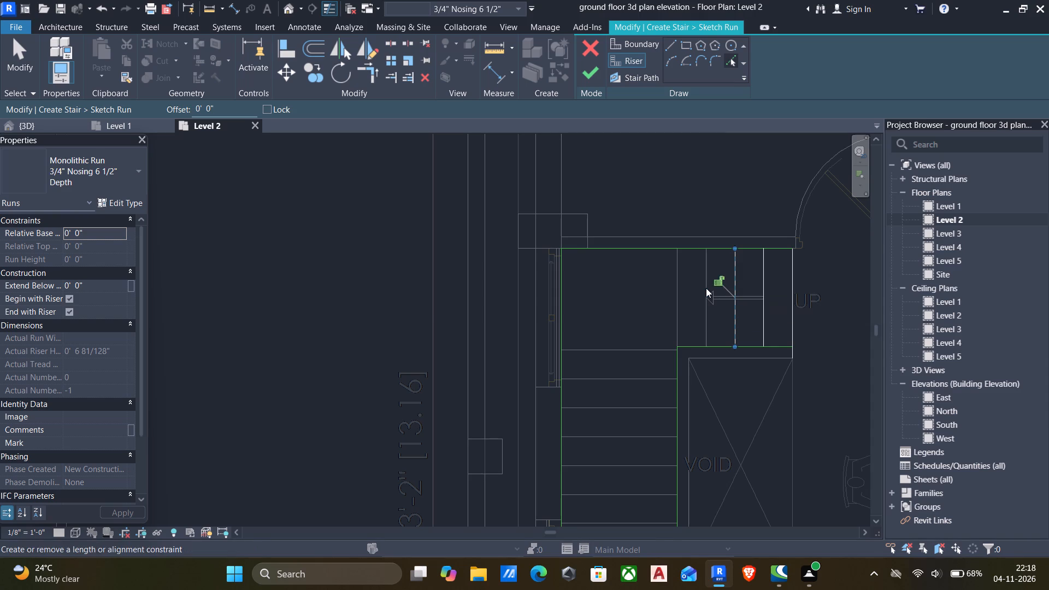
left_click(706, 288)
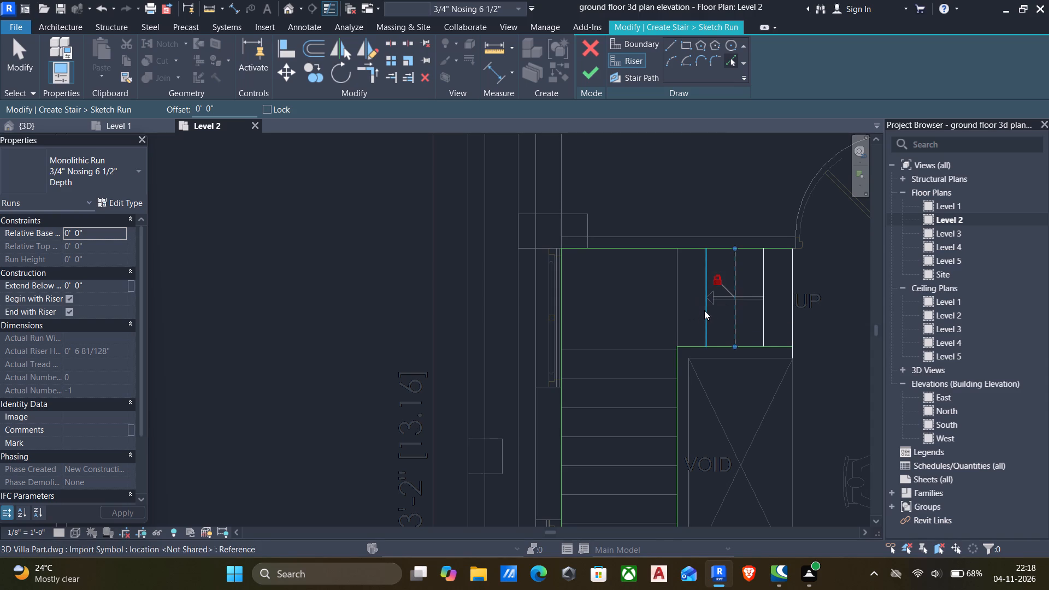
left_click(704, 310)
left_click(676, 315)
Create five risers in the long flight by picking its first five tread lines from the UP end.
left_click(636, 354)
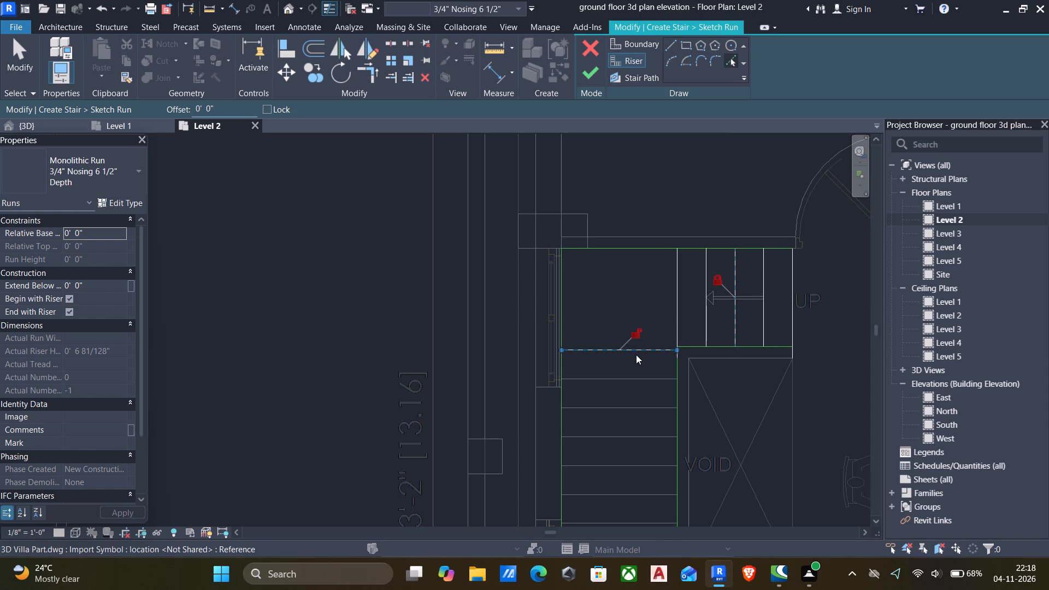
left_click(634, 378)
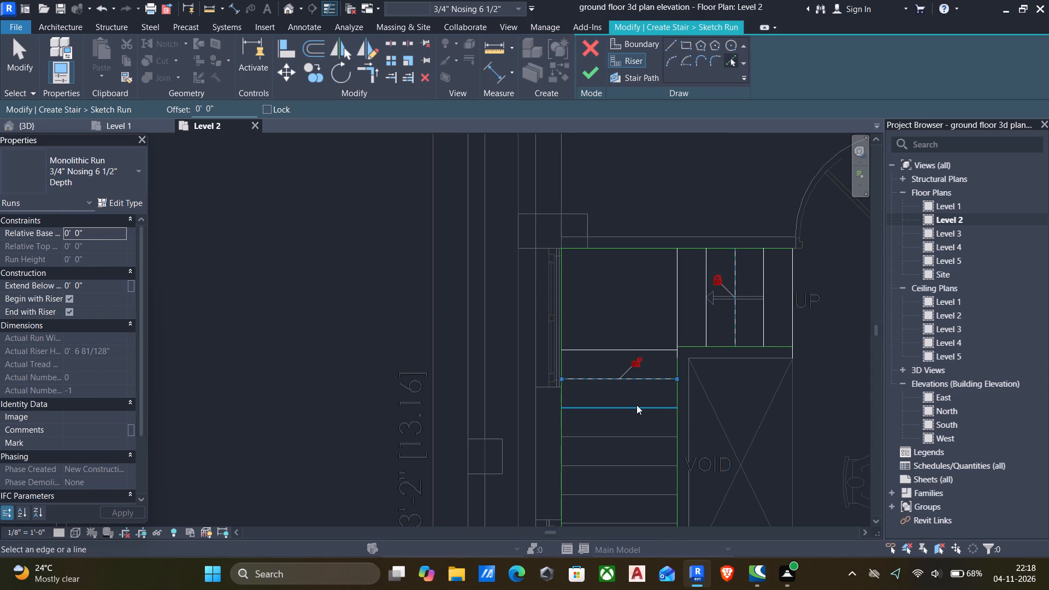
left_click(637, 405)
left_click(630, 434)
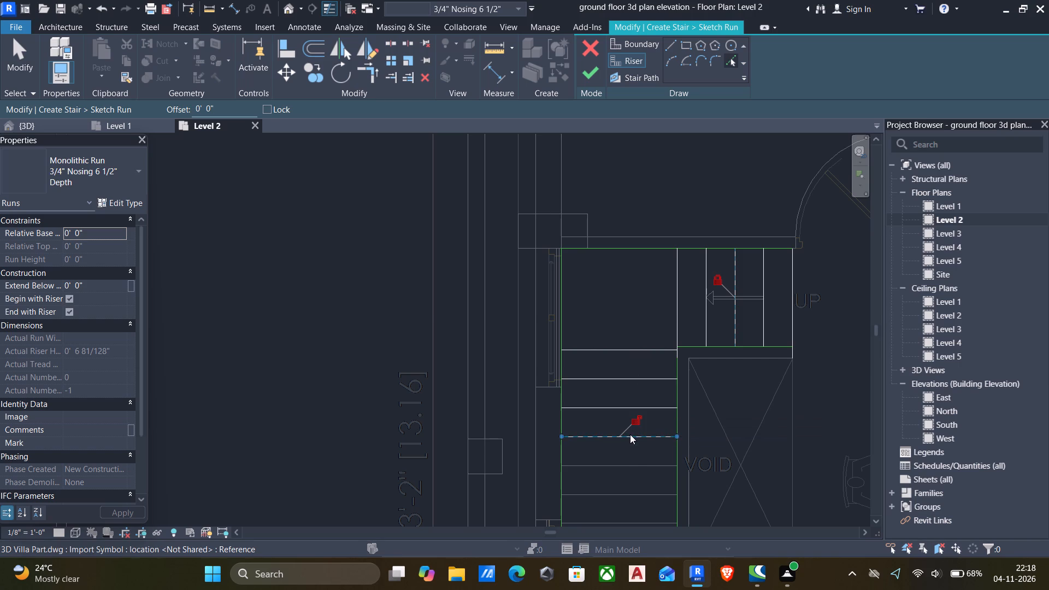
left_click(633, 464)
Create the DN flight's five risers by picking its tread lines in the imported plan.
scroll(641, 457, "down", 5)
middle_click_drag(644, 456, 715, 255)
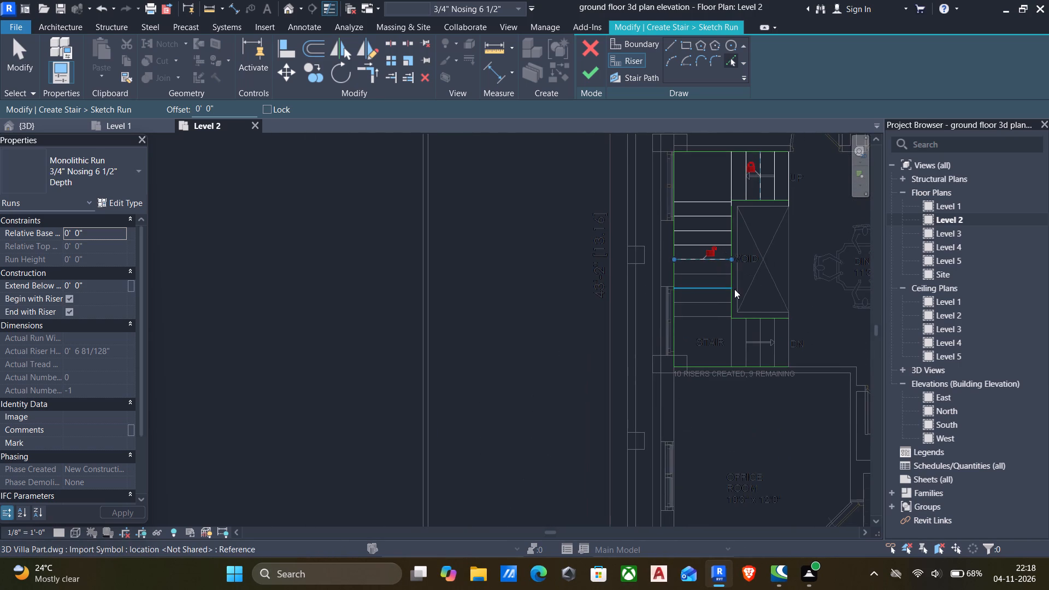
left_click(786, 329)
left_click(773, 347)
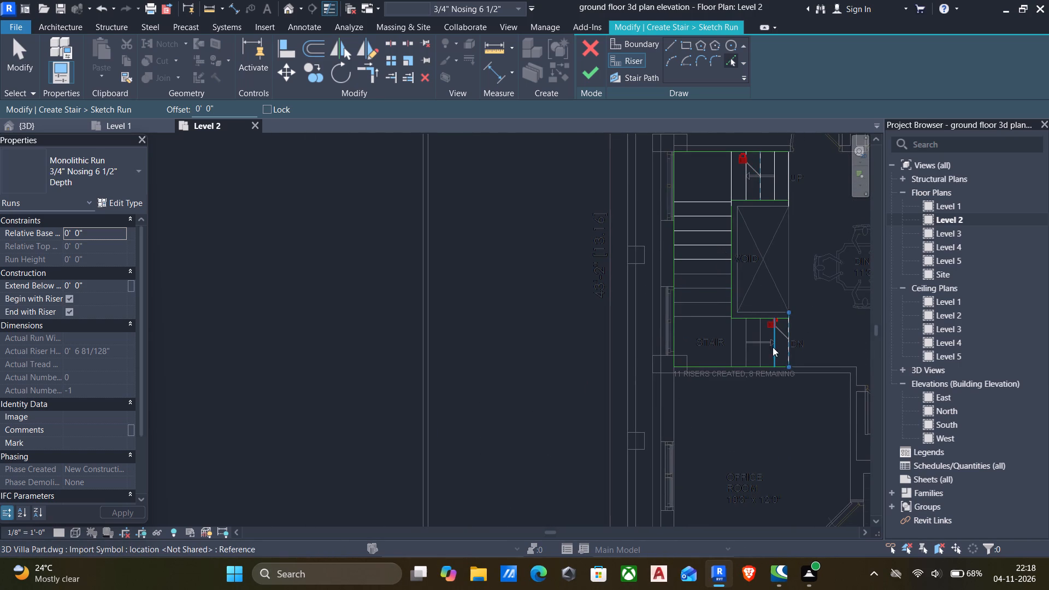
left_click(759, 347)
left_click(746, 347)
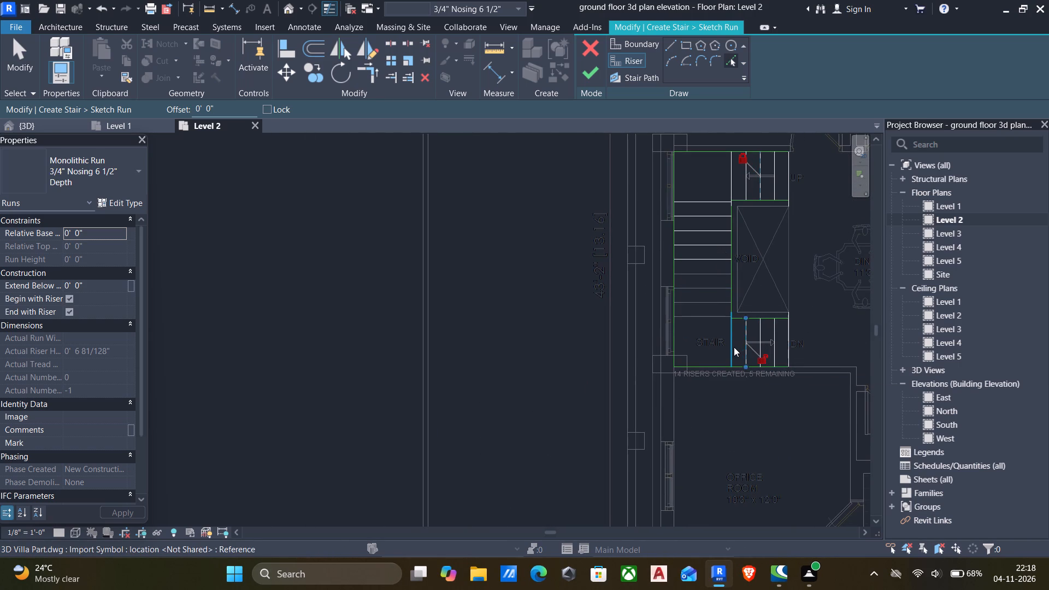
left_click(732, 347)
Create the long flight's remaining four risers by picking the tread lines from its DN end.
left_click(714, 319)
left_click(692, 301)
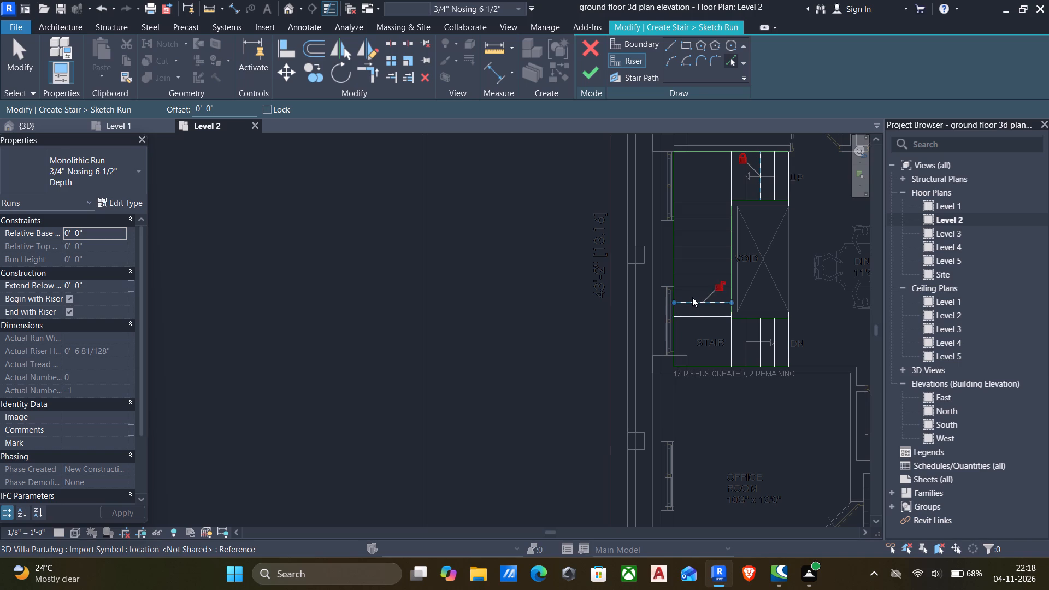
left_click(690, 287)
left_click(686, 271)
scroll(686, 272, "down", 4)
middle_click_drag(685, 299, 681, 335)
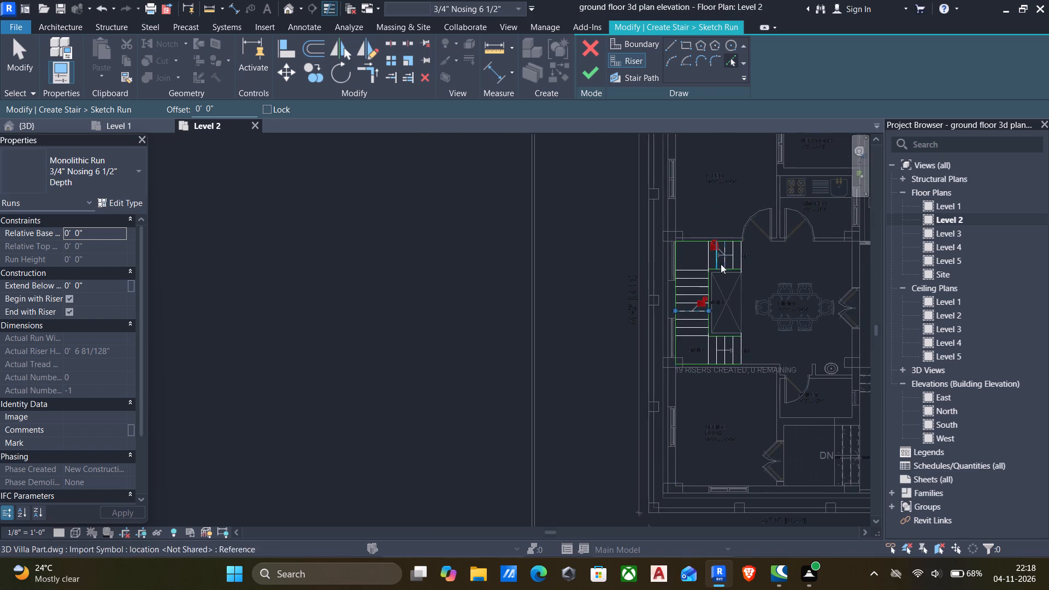
scroll(721, 253, "up", 5)
left_click(709, 239)
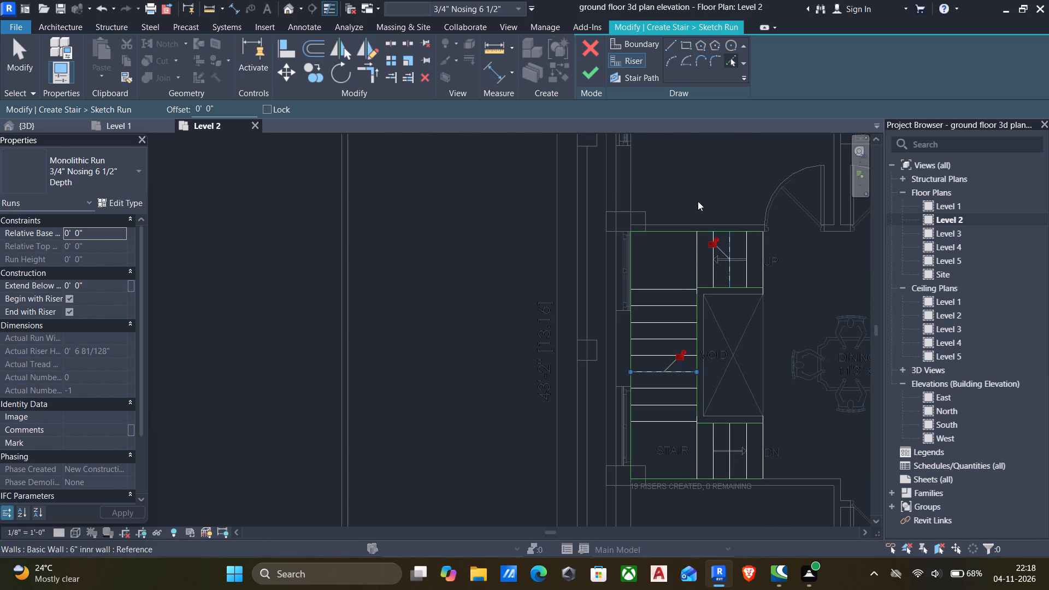
Trim the UP flight's outermost and innermost risers to its void-side boundary line.
key("t")
key("r")
scroll(774, 288, "up", 4)
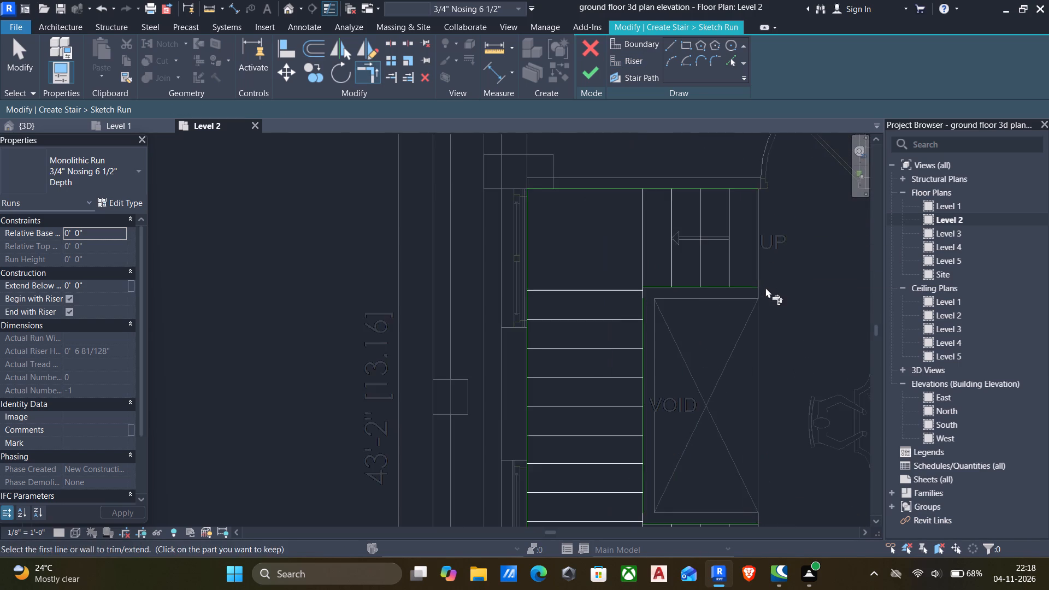
scroll(760, 282, "up", 5)
left_click(757, 269)
left_click(739, 291)
scroll(741, 304, "down", 2)
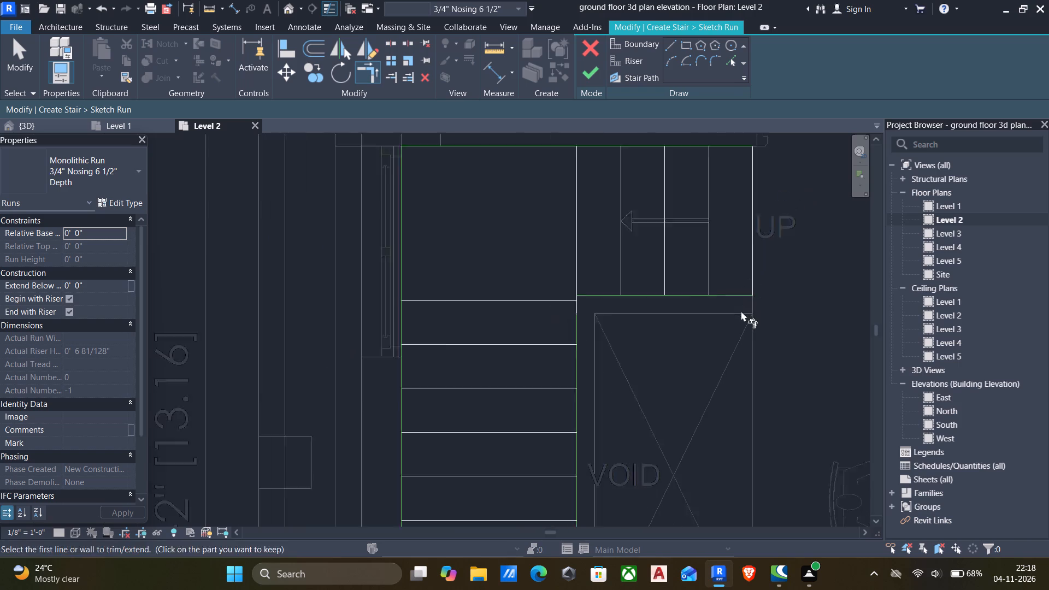
scroll(741, 311, "down", 1)
middle_click_drag(740, 316, 739, 361)
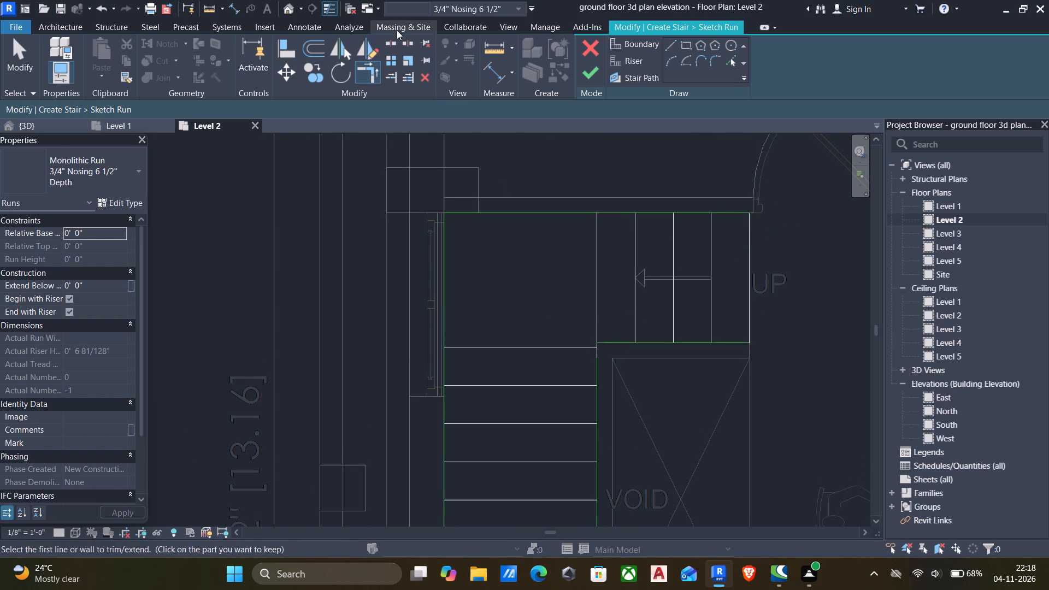
left_click(396, 76)
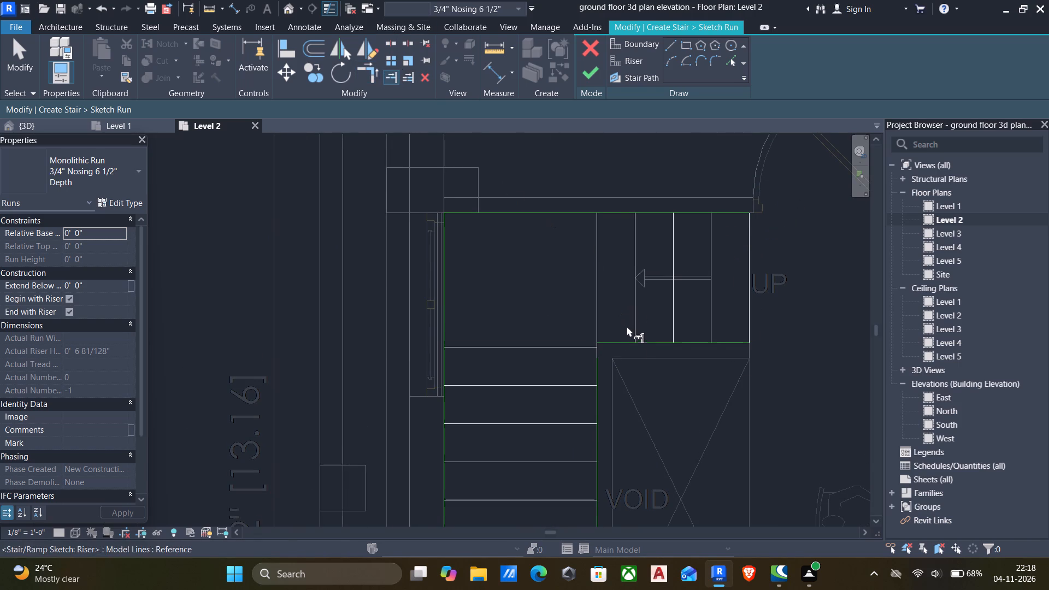
left_click(621, 342)
left_click(597, 321)
scroll(620, 343, "down", 4)
Trim the DN flight's outermost and innermost risers to its void-side boundary line.
middle_click_drag(622, 350, 629, 279)
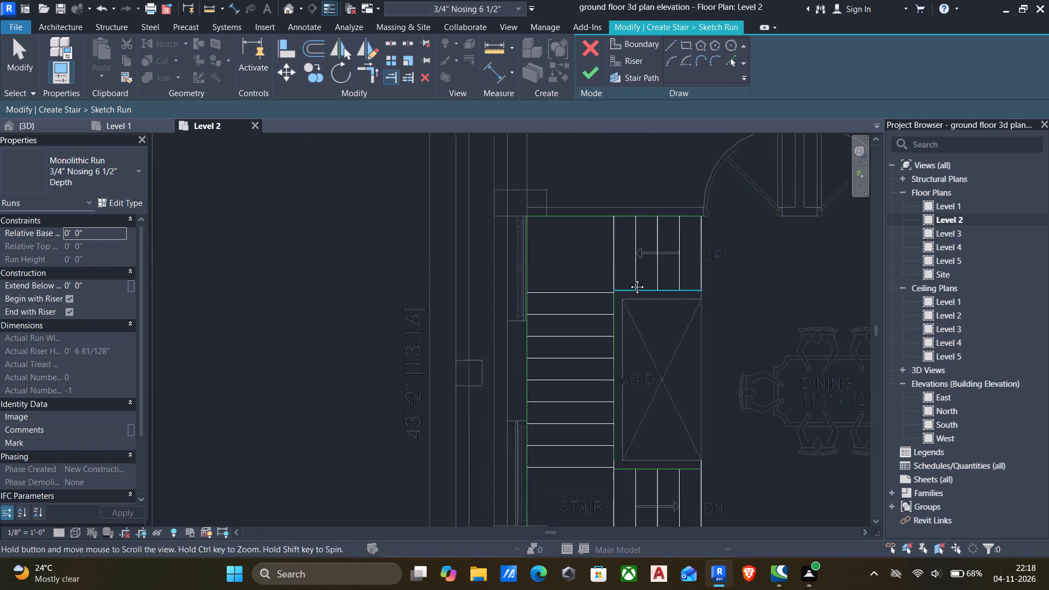
middle_click_drag(629, 279, 629, 270)
middle_click_drag(643, 364, 651, 307)
scroll(691, 370, "up", 4)
left_click(702, 391)
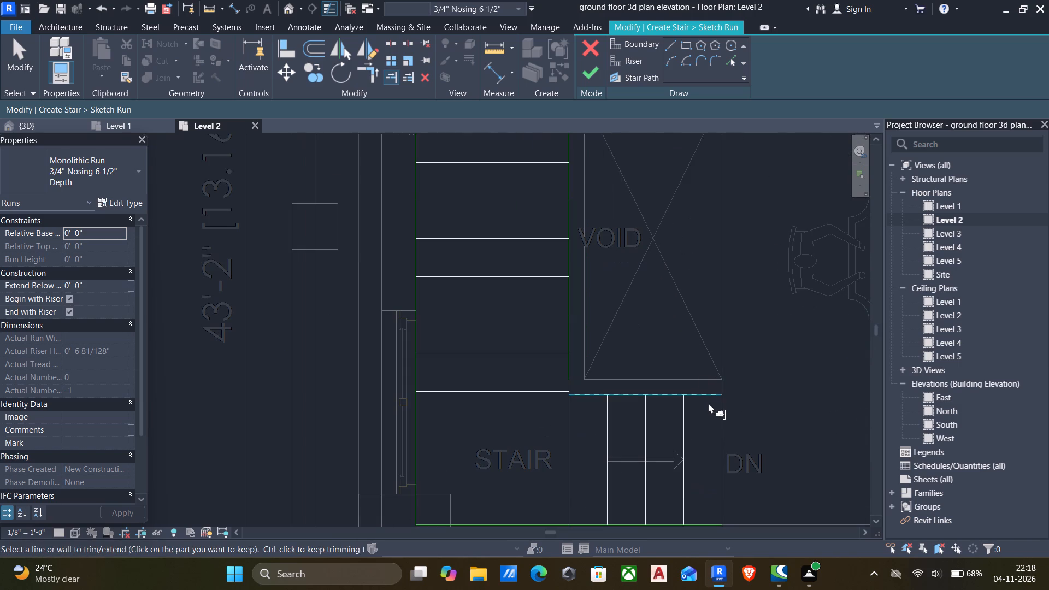
left_click(716, 406)
scroll(625, 432, "down", 2)
scroll(600, 411, "up", 4)
left_click(592, 399)
left_click(570, 420)
scroll(584, 424, "down", 5)
Draw the stair path from the UP flight's outer riser through the long flight to the DN flight's outer riser, and finish the stair.
middle_click_drag(591, 430, 623, 365)
scroll(687, 436, "up", 4)
scroll(622, 379, "down", 4)
middle_click_drag(622, 379, 705, 433)
scroll(651, 395, "down", 3)
middle_click_drag(650, 397, 658, 435)
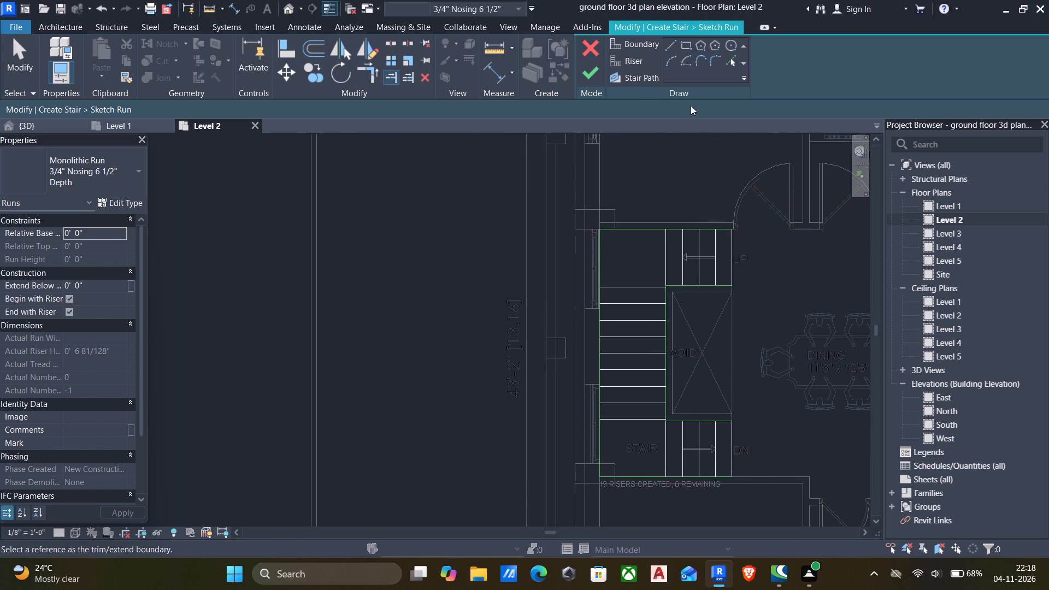
left_click(645, 79)
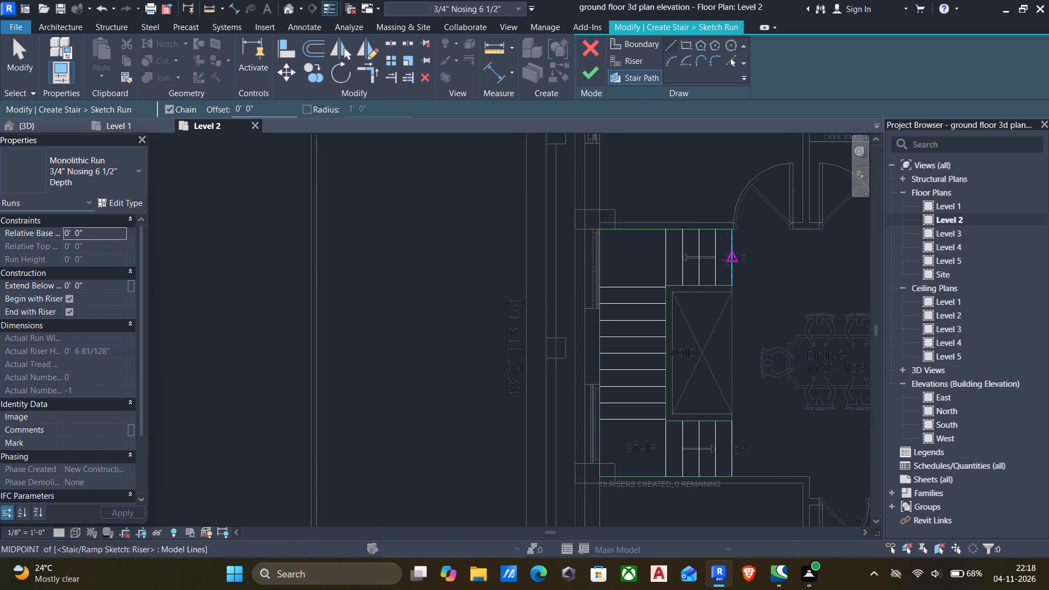
left_click(729, 259)
left_click(638, 259)
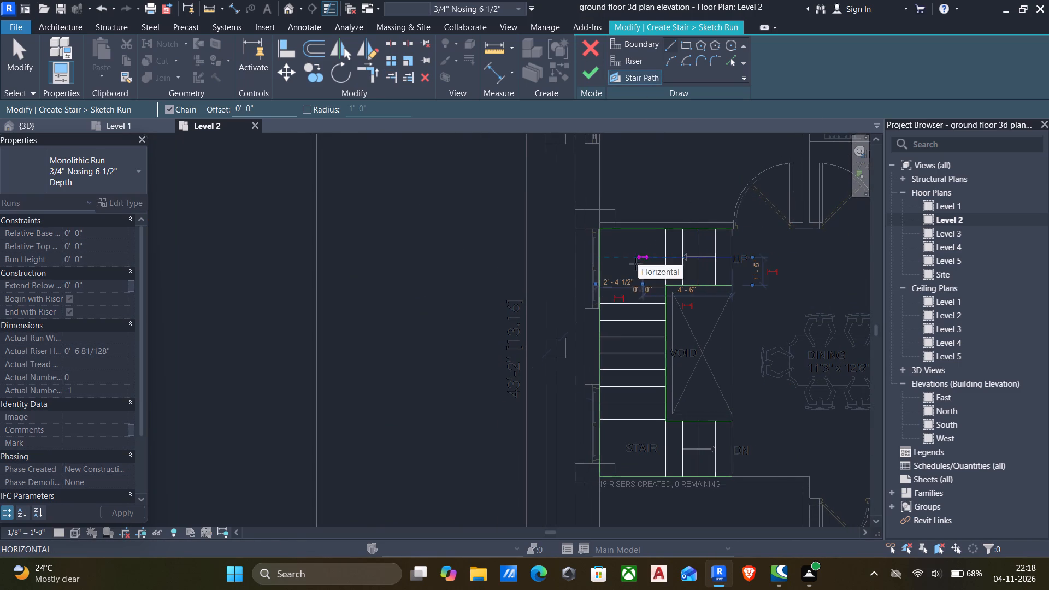
left_click(644, 449)
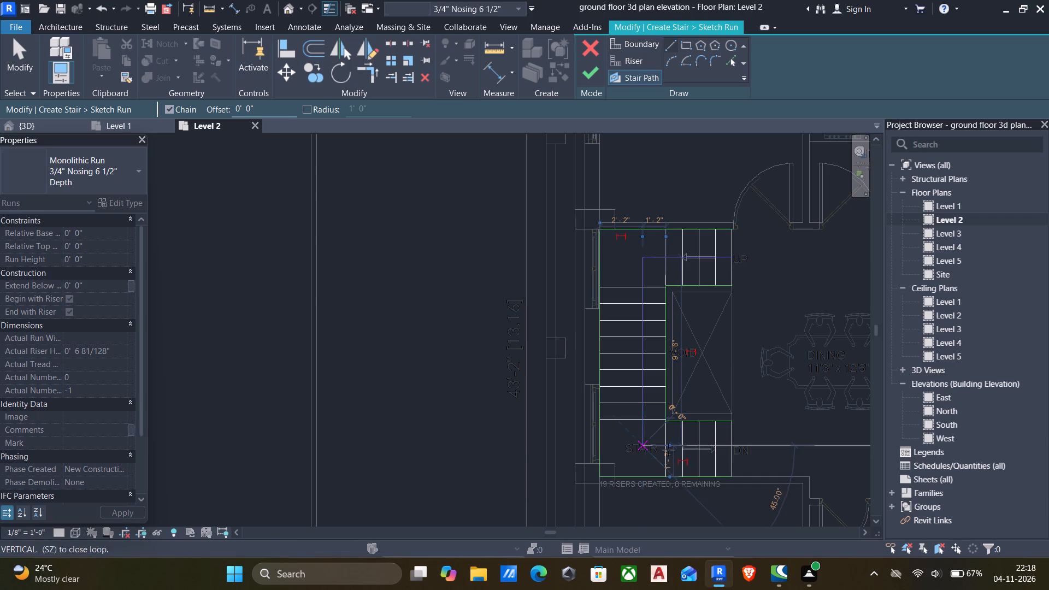
left_click(730, 446)
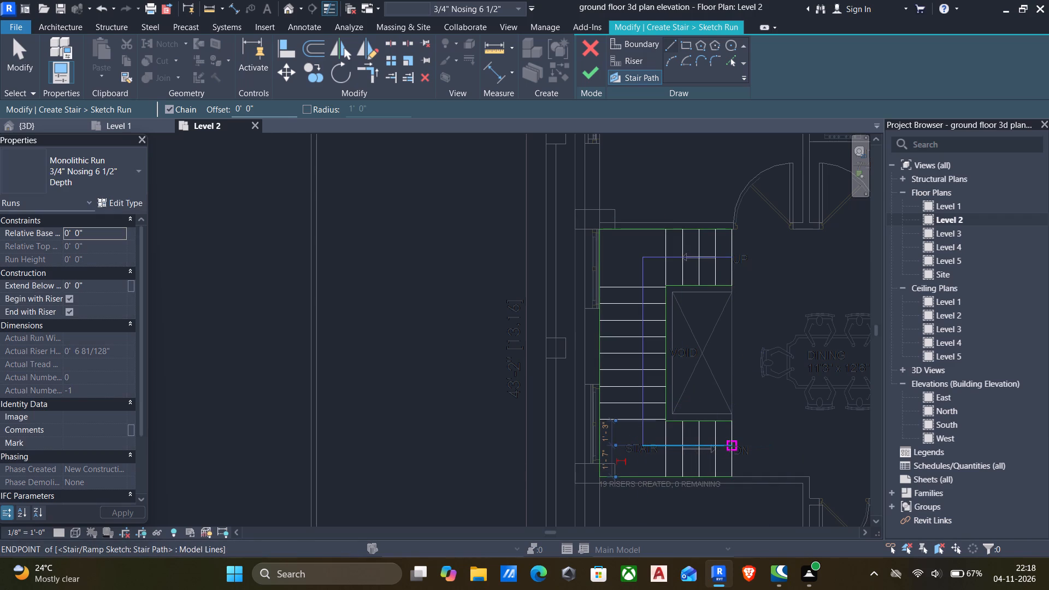
key("Escape")
left_click(591, 76)
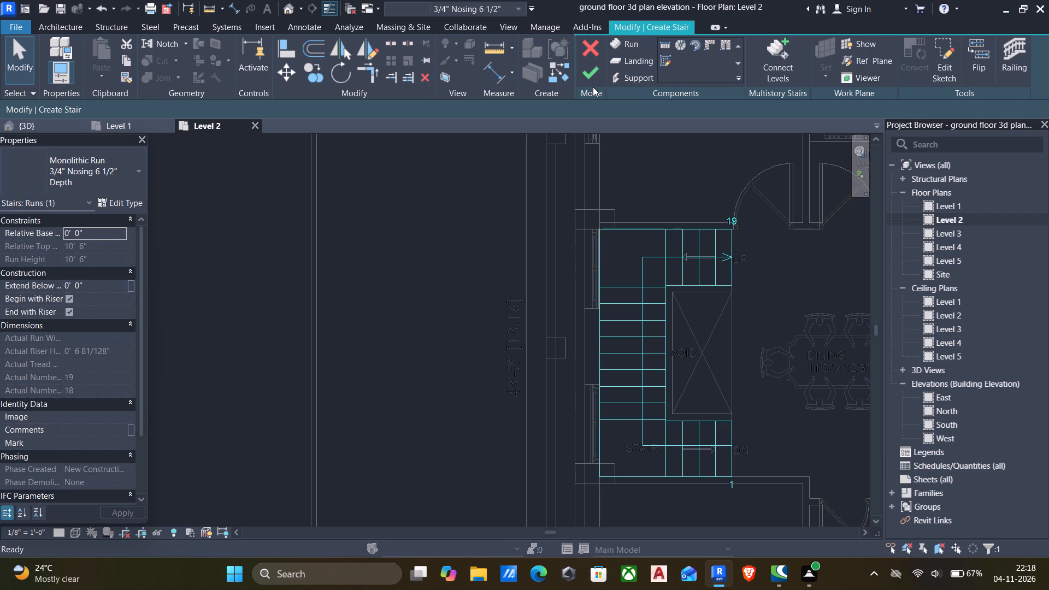
left_click(591, 73)
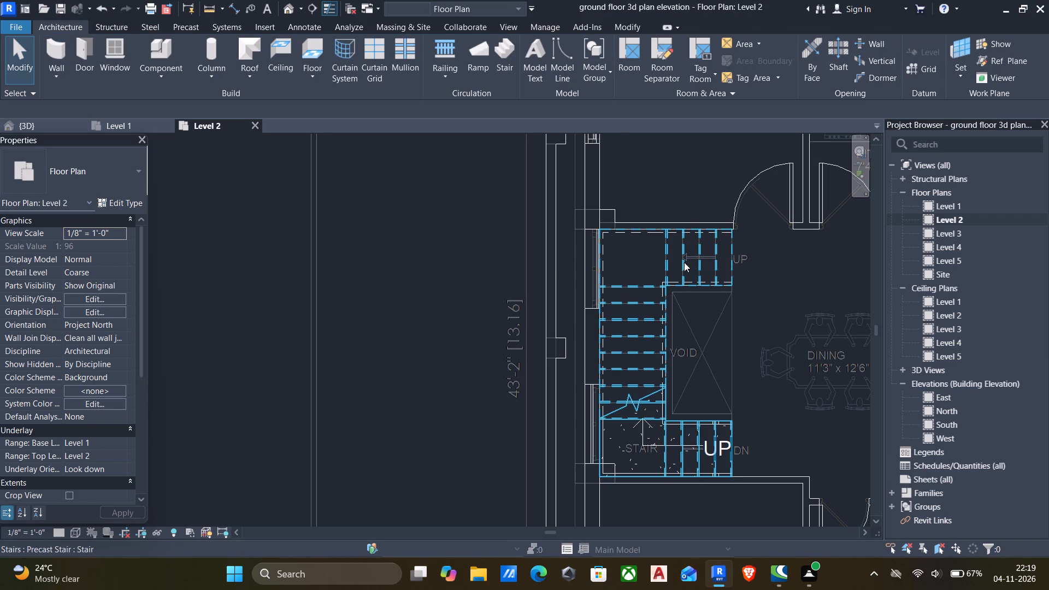
Delete the wall-side Handrail - Rectangular railing of the Precast Stair in the 3D view.
left_click(288, 7)
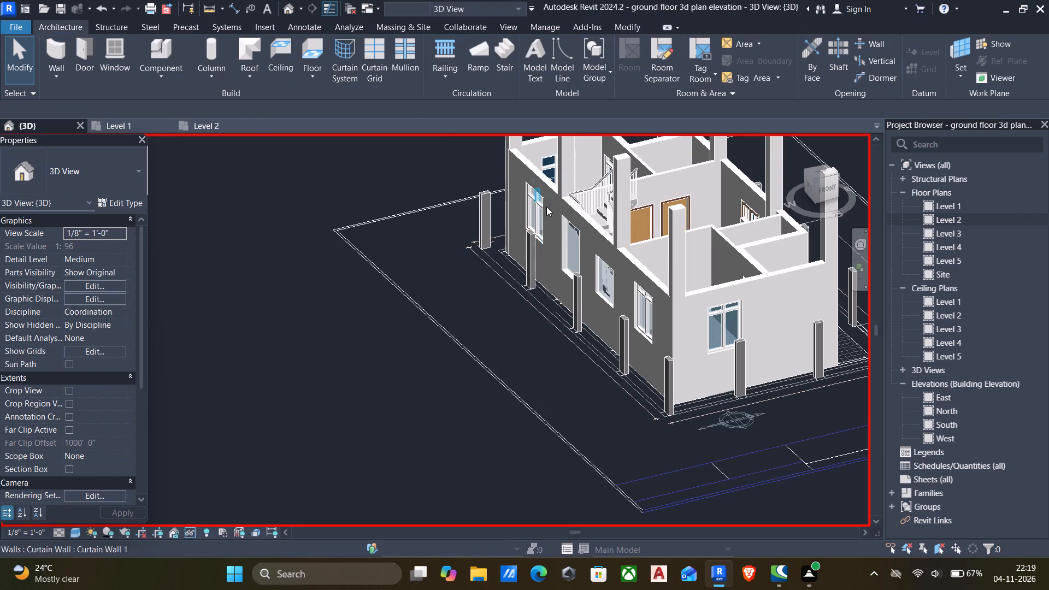
scroll(576, 225, "down", 3)
middle_click_drag(577, 225, 510, 280, "shift")
middle_click_drag(576, 262, 561, 328)
scroll(659, 240, "up", 4)
scroll(663, 241, "down", 4)
middle_click_drag(665, 243, 771, 265, "shift")
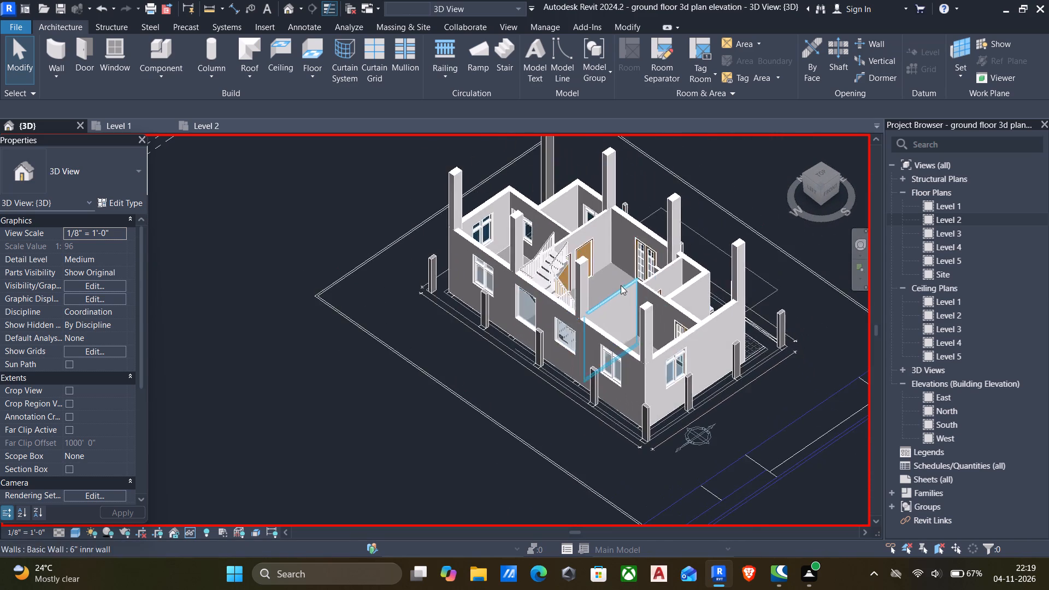
scroll(617, 286, "up", 6)
scroll(477, 246, "up", 5)
scroll(489, 246, "down", 1)
middle_click_drag(489, 246, 557, 257)
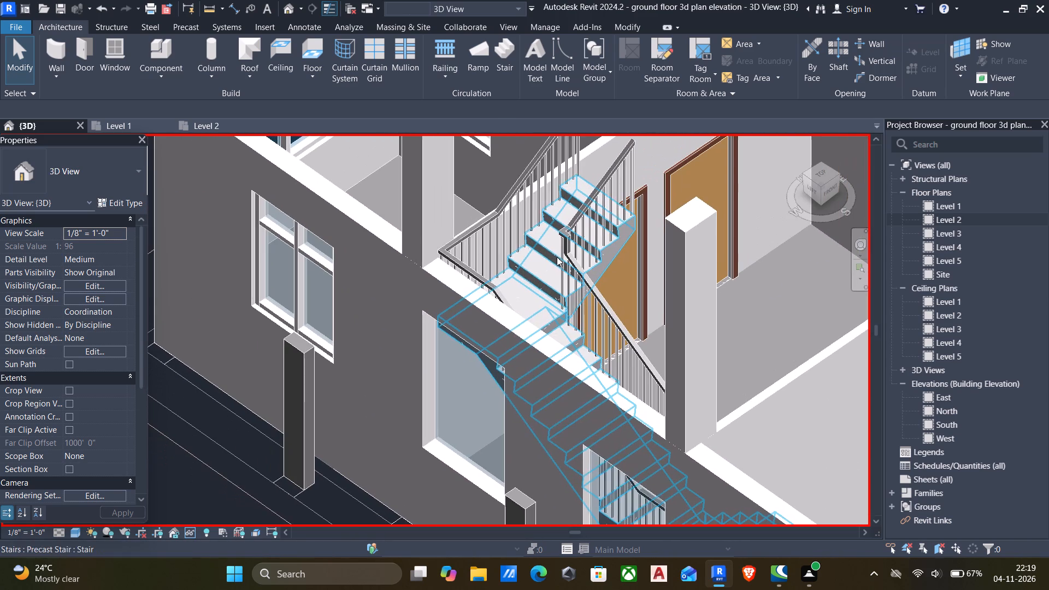
left_click(489, 221)
key("Delete")
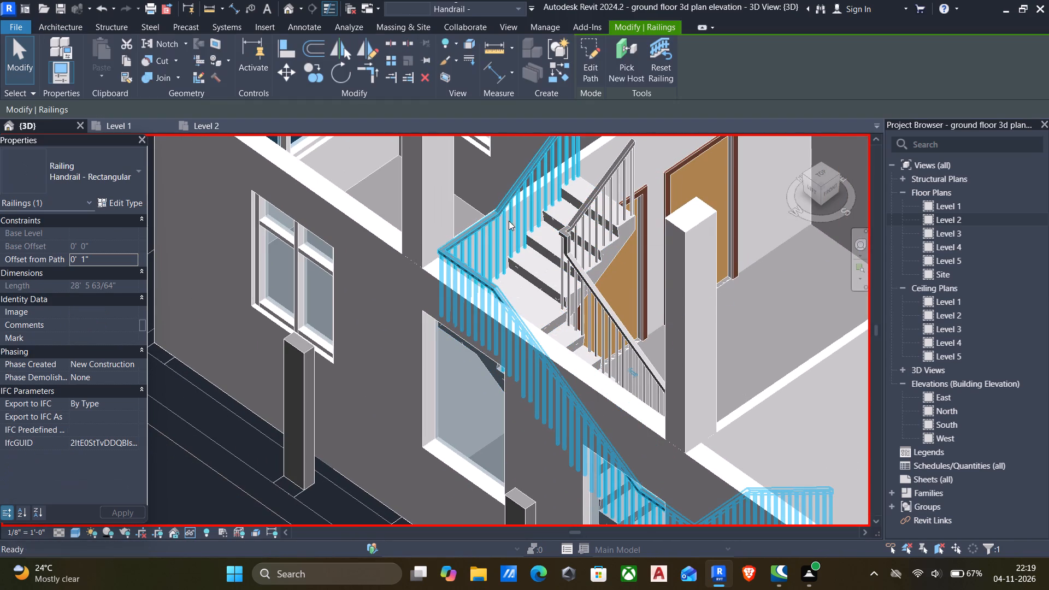
Examine the Precast Stair and its remaining railing from several sides of the villa in 3D.
scroll(578, 251, "down", 5)
middle_click_drag(580, 253, 491, 257)
scroll(573, 281, "down", 1)
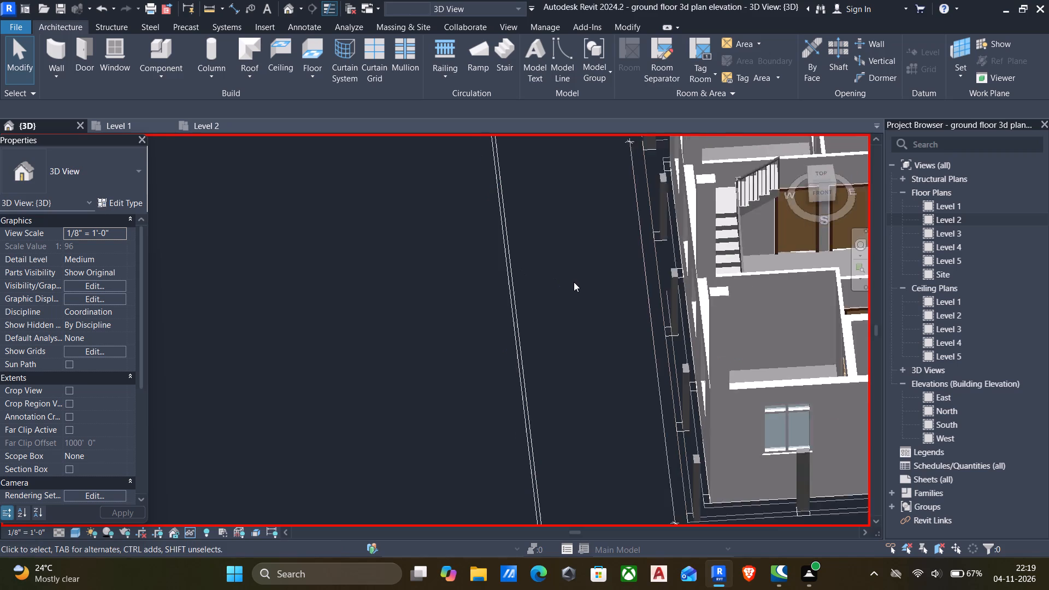
scroll(574, 282, "down", 1)
middle_click_drag(574, 282, 574, 287)
scroll(575, 292, "down", 4)
middle_click_drag(577, 297, 505, 303)
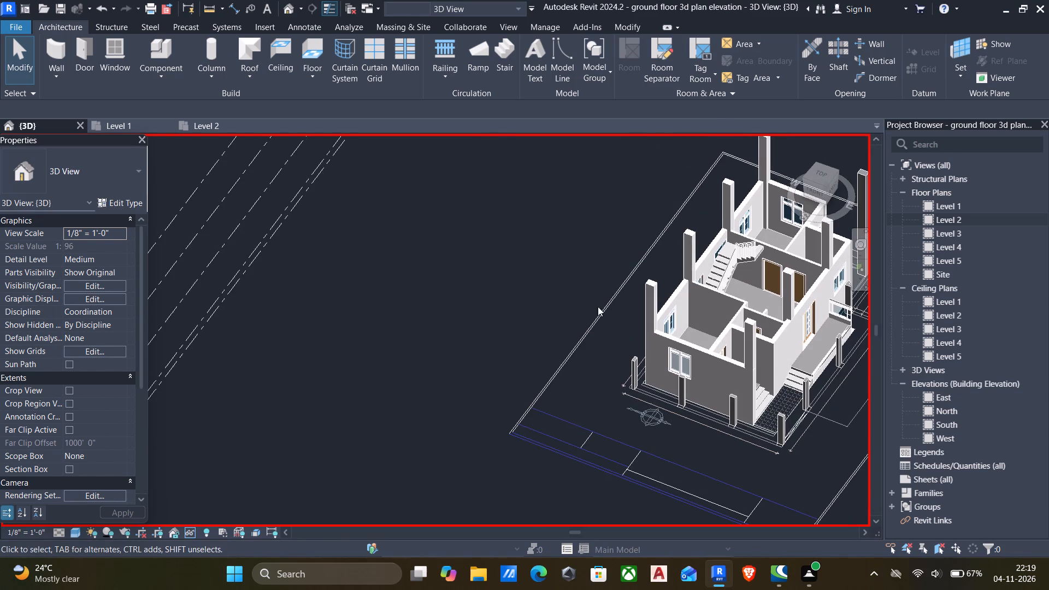
middle_click_drag(598, 306, 512, 311, "shift")
scroll(587, 312, "down", 1, "shift")
middle_click_drag(692, 315, 603, 327, "shift")
scroll(750, 378, "up", 6)
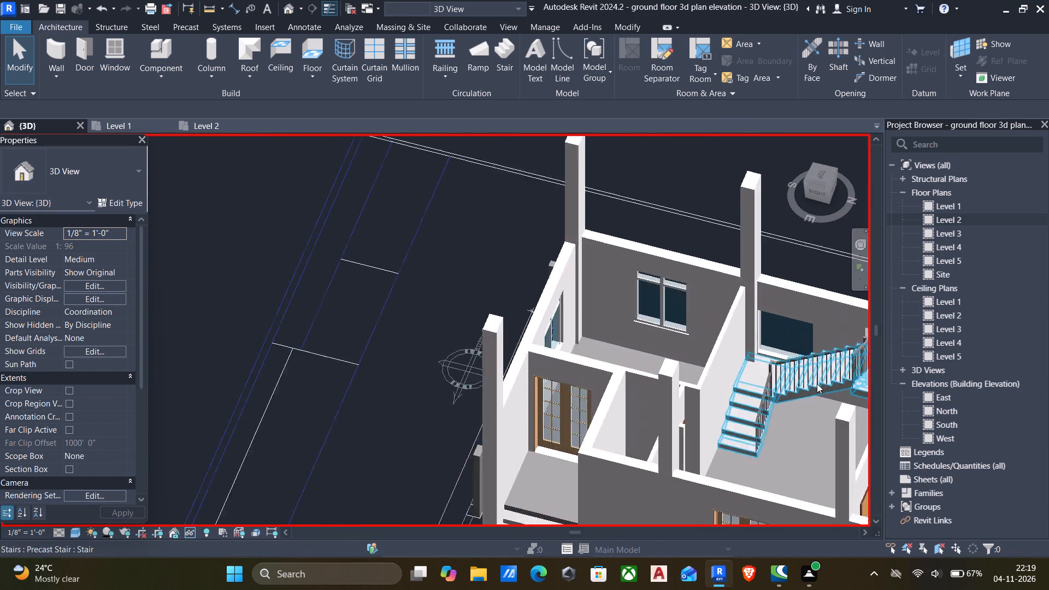
scroll(817, 383, "down", 6)
middle_click_drag(818, 383, 682, 347)
scroll(723, 346, "up", 7)
scroll(693, 338, "down", 3)
middle_click_drag(693, 339, 778, 278, "shift")
middle_click_drag(718, 321, 770, 325, "shift")
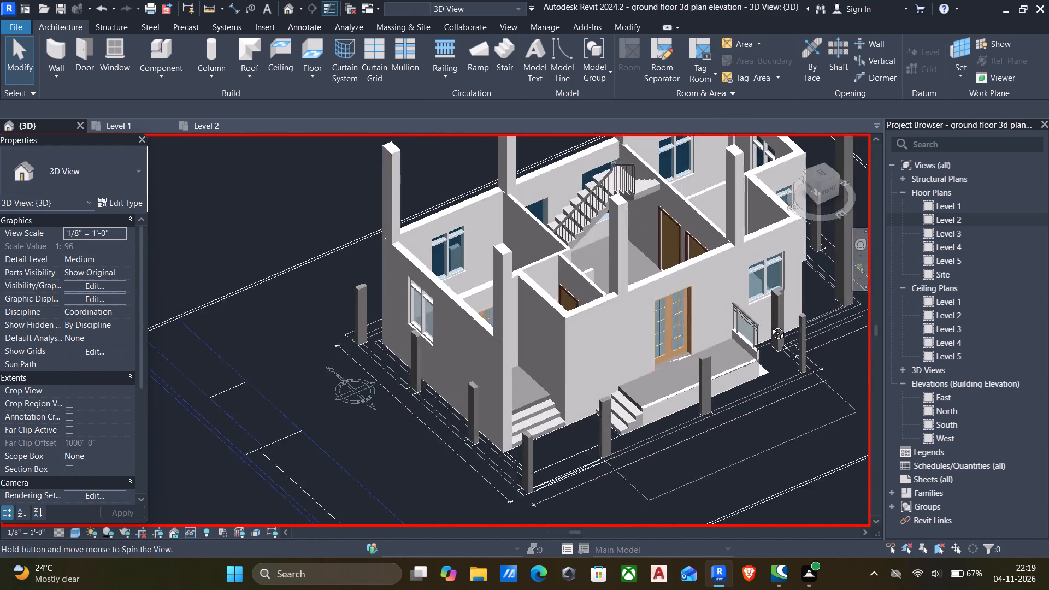
middle_click_drag(770, 325, 793, 308, "shift")
middle_click_drag(668, 299, 765, 304)
middle_click_drag(617, 285, 648, 321)
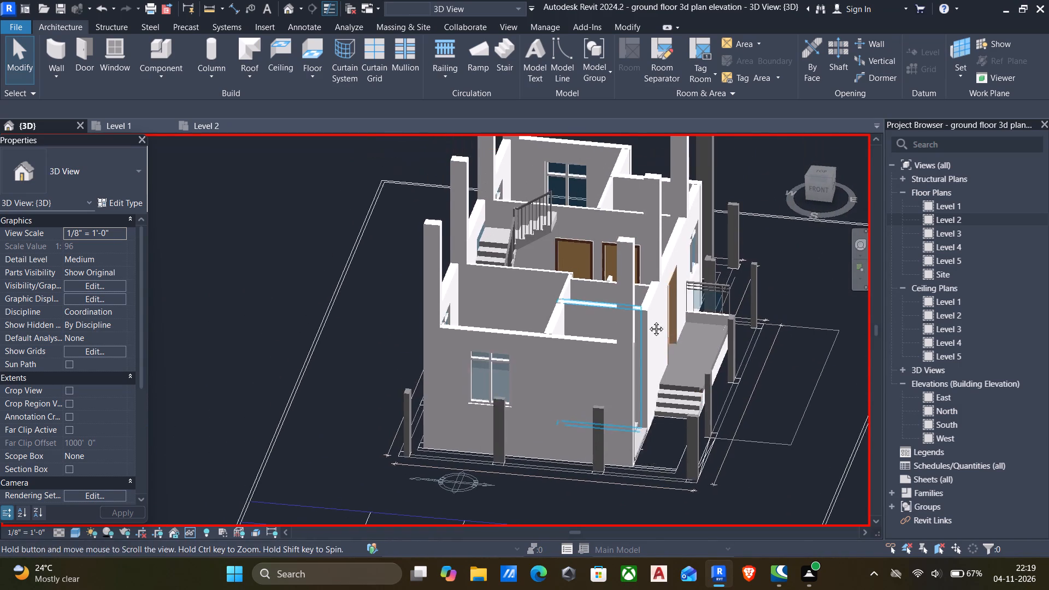
Set the Precast Stair's desired number of risers to 18.
middle_click_drag(648, 321, 669, 336)
scroll(574, 280, "up", 5)
scroll(596, 221, "up", 5)
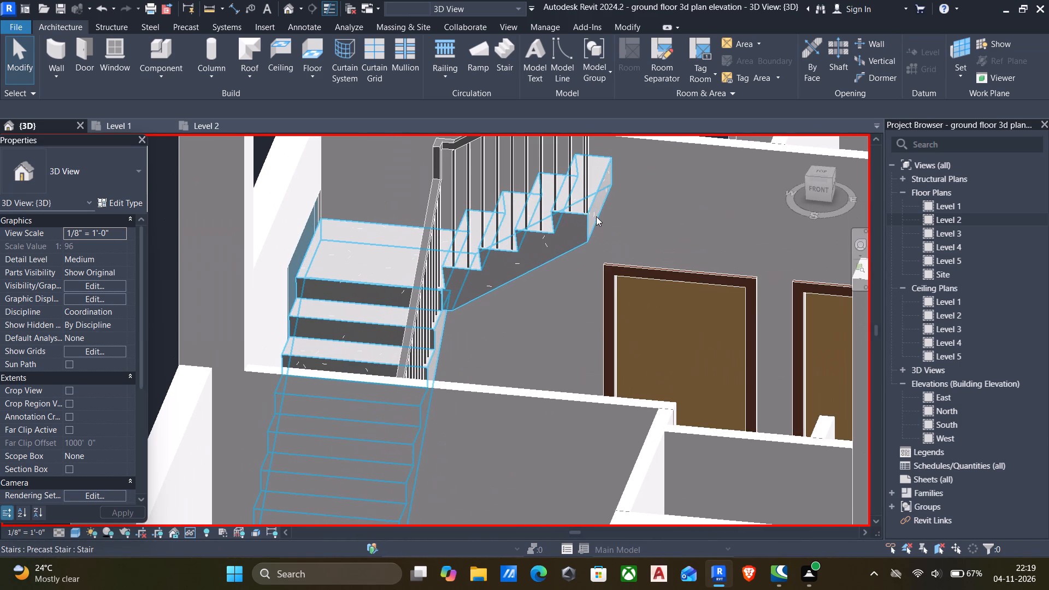
left_click(594, 214)
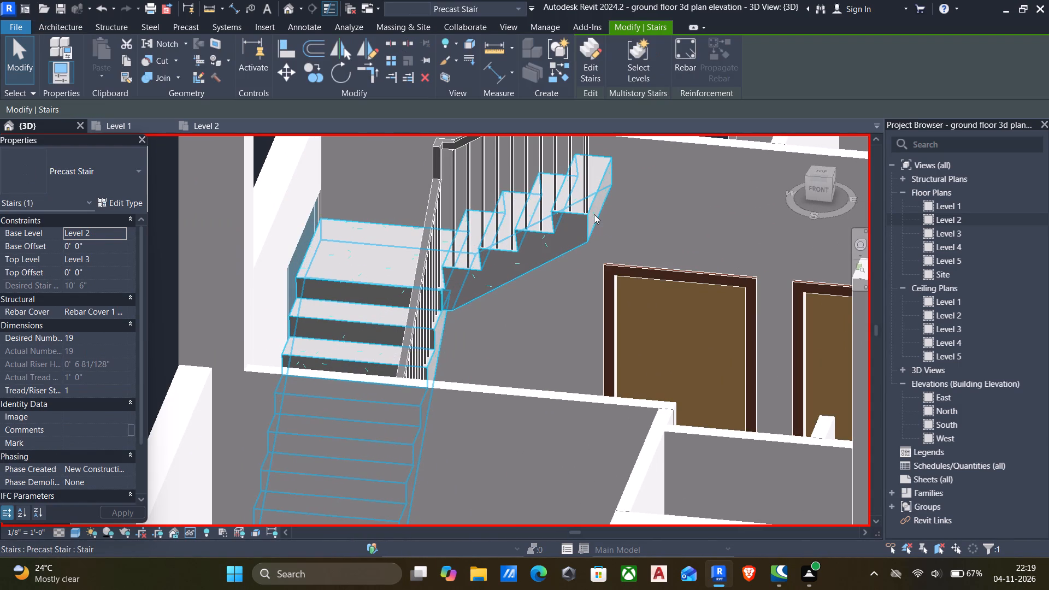
left_click(110, 339)
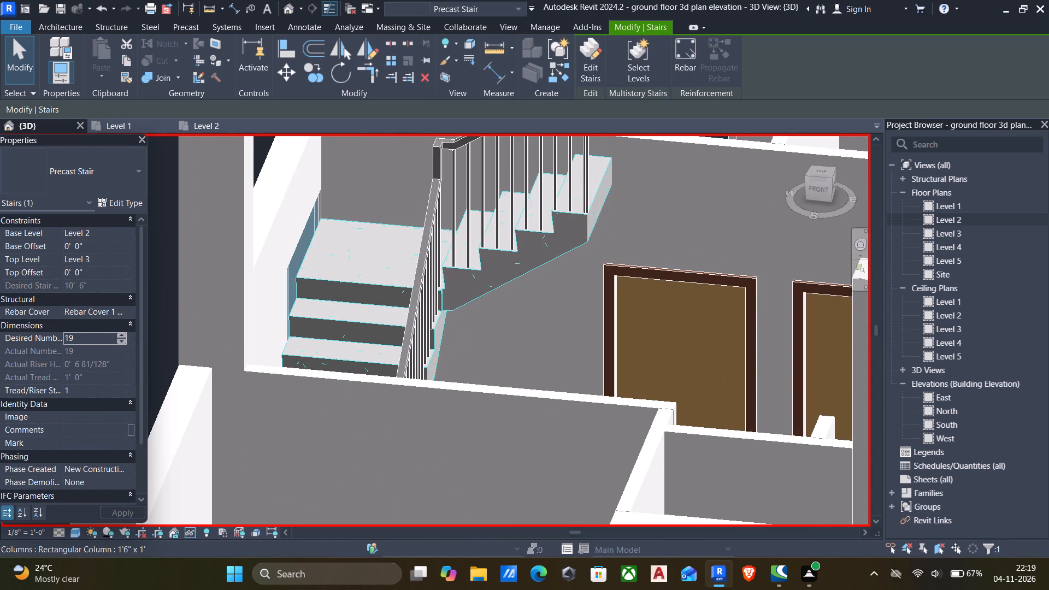
key("1")
key("8")
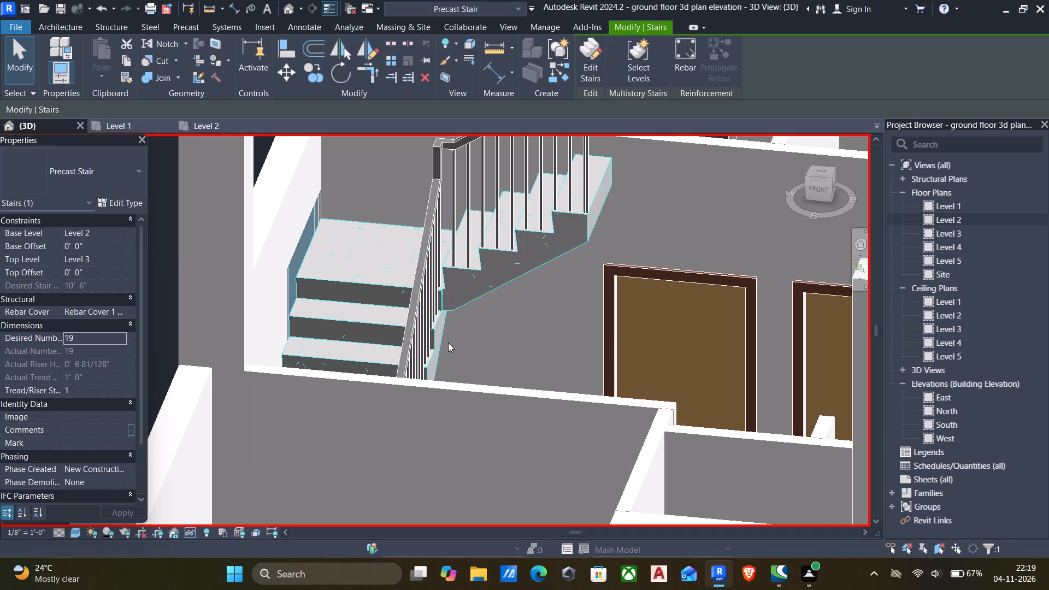
left_click(107, 334)
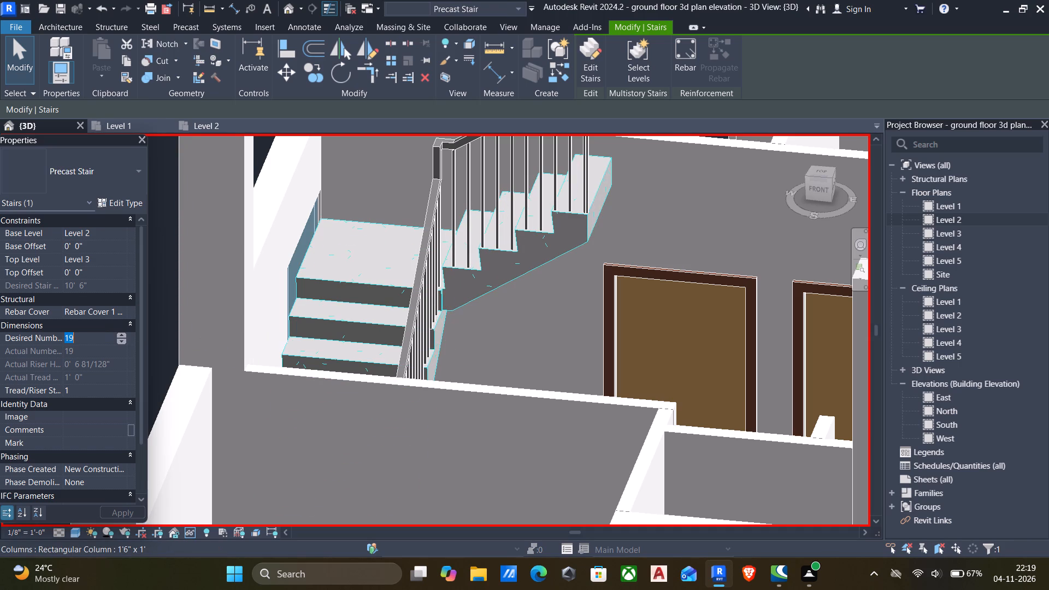
type("18")
left_click(129, 512)
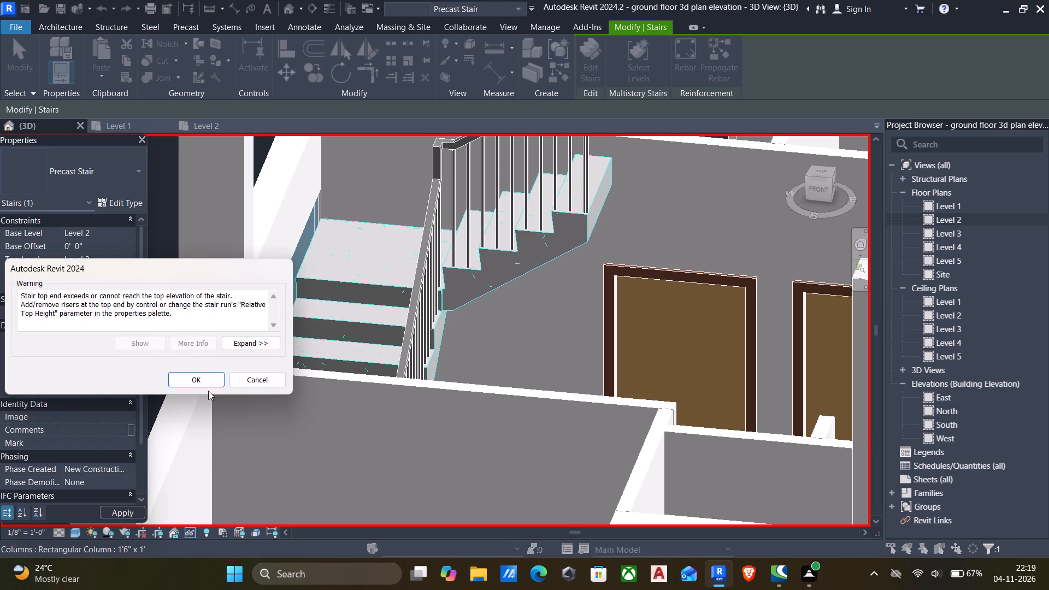
left_click(207, 382)
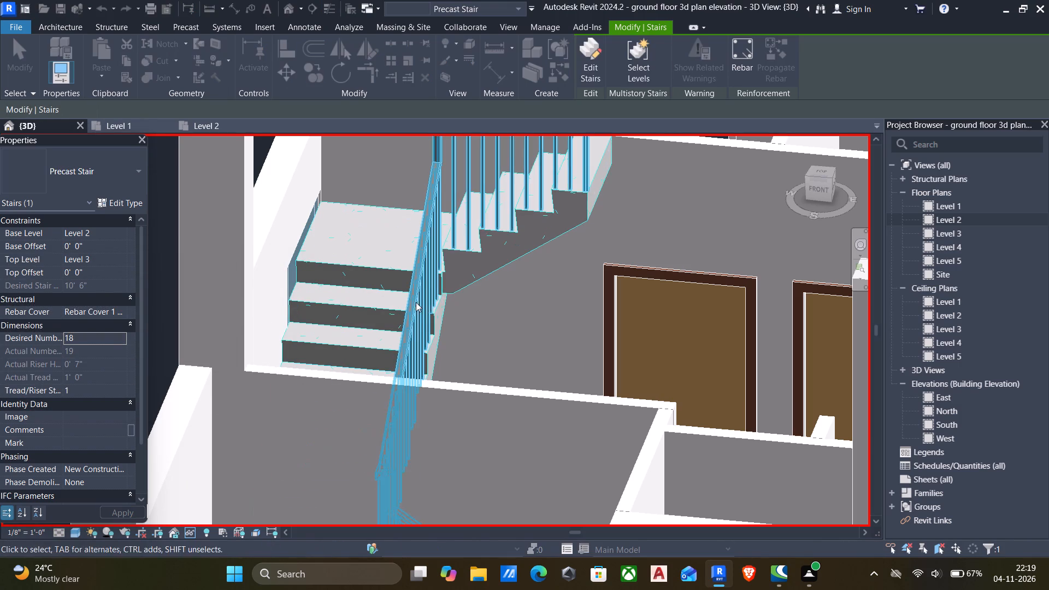
Examine the modified Precast Stair's flights and railing from above and from several sides in 3D.
scroll(476, 274, "down", 4)
middle_click_drag(476, 276, 372, 490, "shift")
left_click_drag(459, 494, 430, 503, "shift")
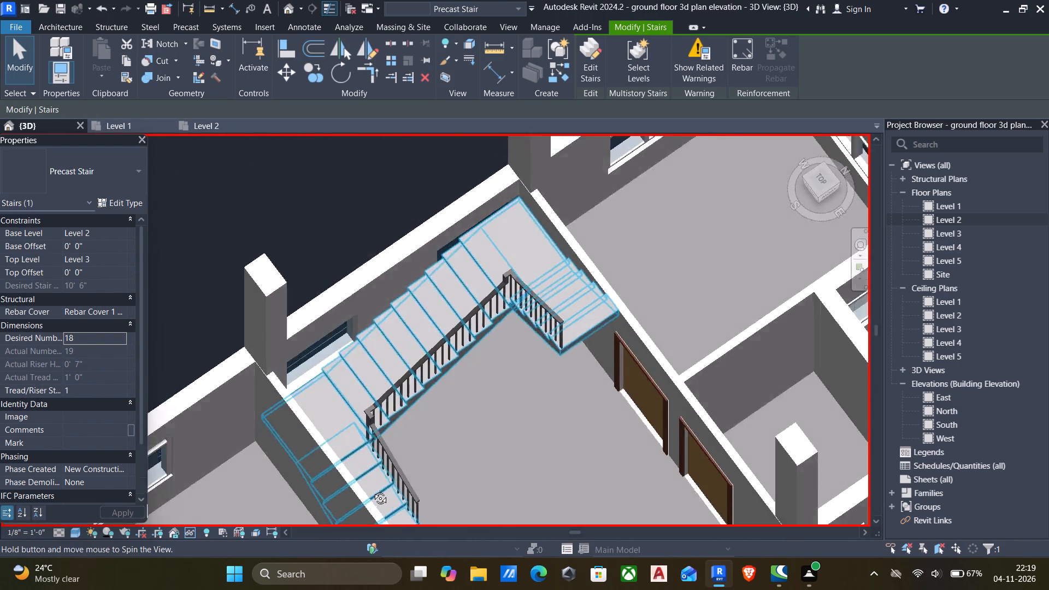
middle_click_drag(372, 490, 341, 369, "shift")
scroll(351, 379, "up", 5)
scroll(355, 382, "down", 6)
middle_click_drag(356, 384, 346, 441, "shift")
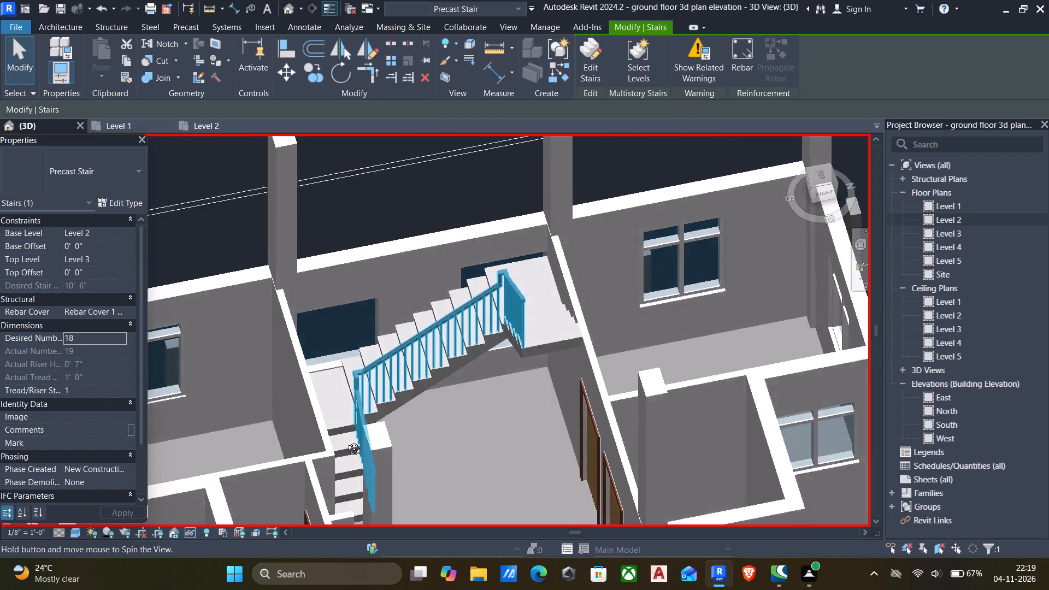
middle_click_drag(346, 441, 329, 545, "shift")
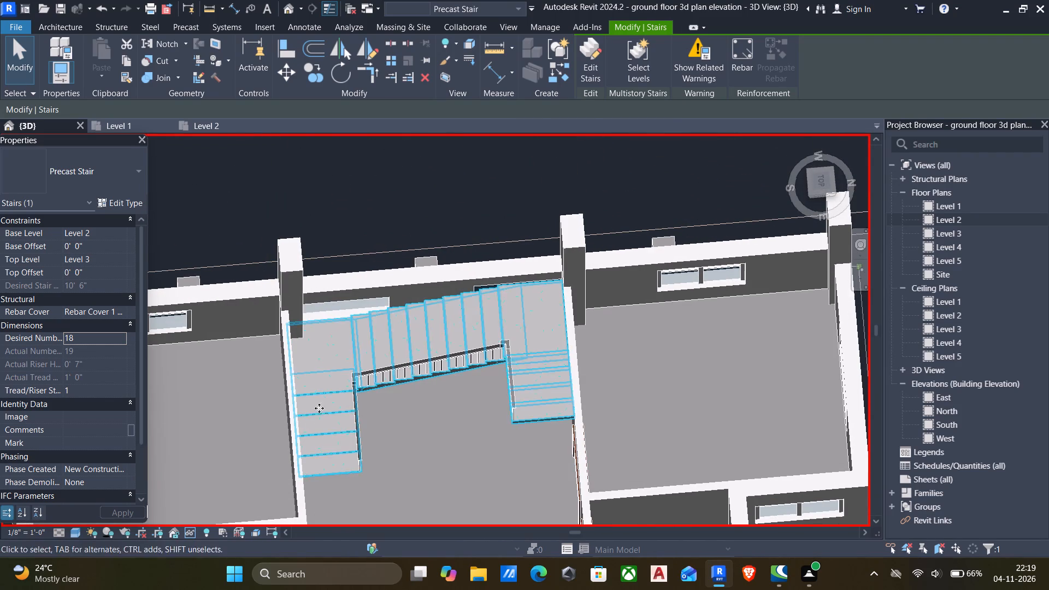
scroll(374, 410, "down", 2)
middle_click_drag(375, 412, 544, 323)
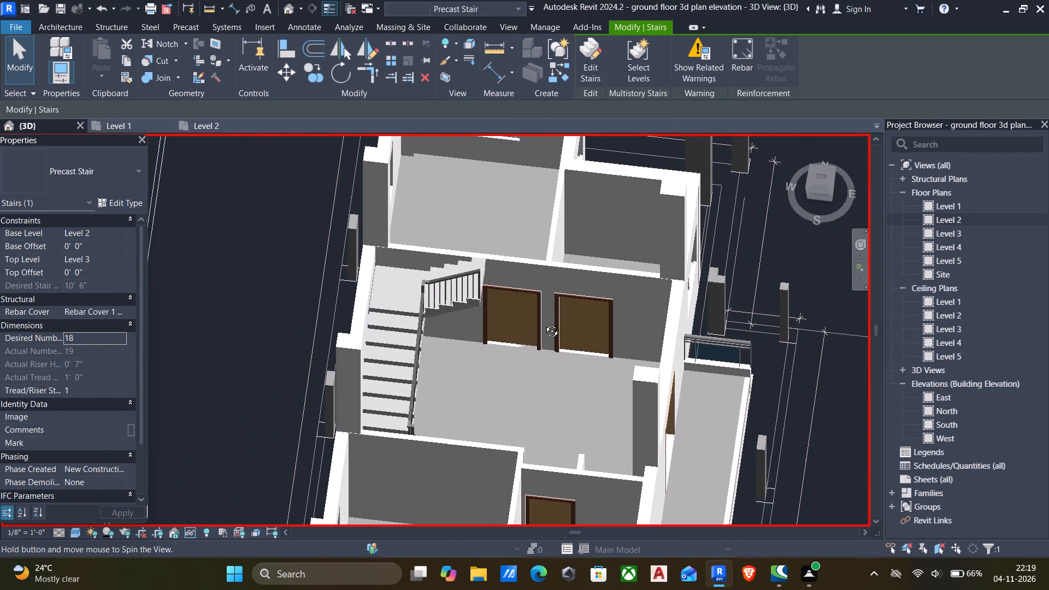
middle_click_drag(544, 323, 578, 293)
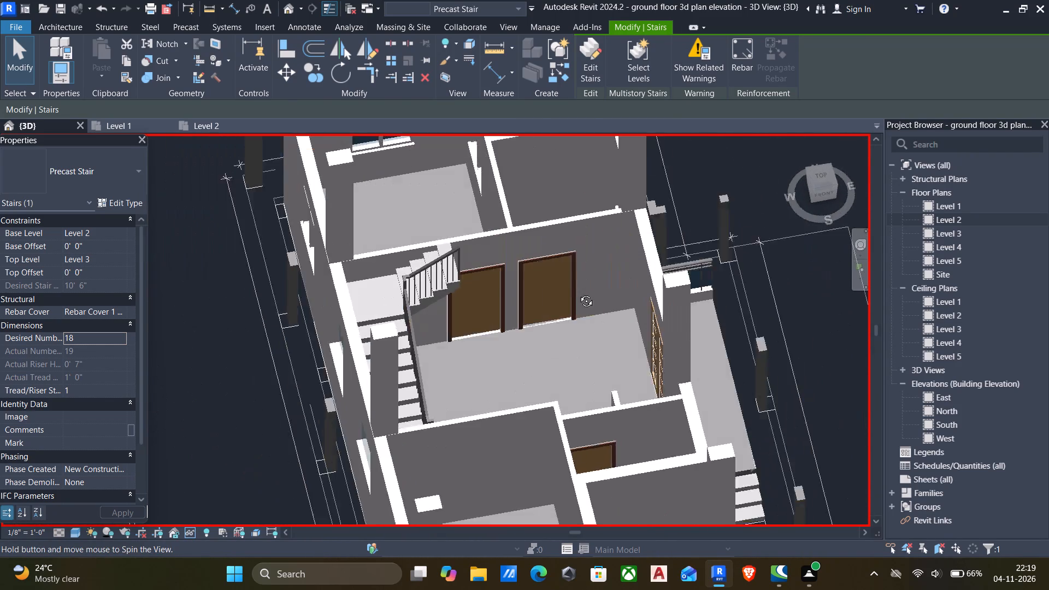
Examine the villa and its Precast Stair from several sides in 3D, including the stair windows in the west wall.
middle_click_drag(578, 293, 571, 258)
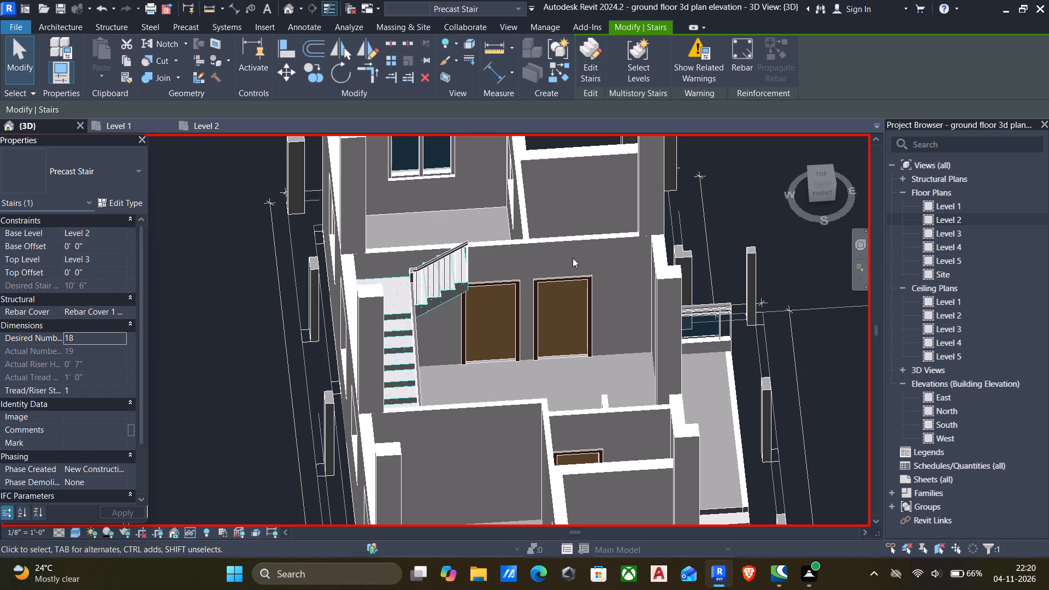
scroll(550, 278, "down", 5)
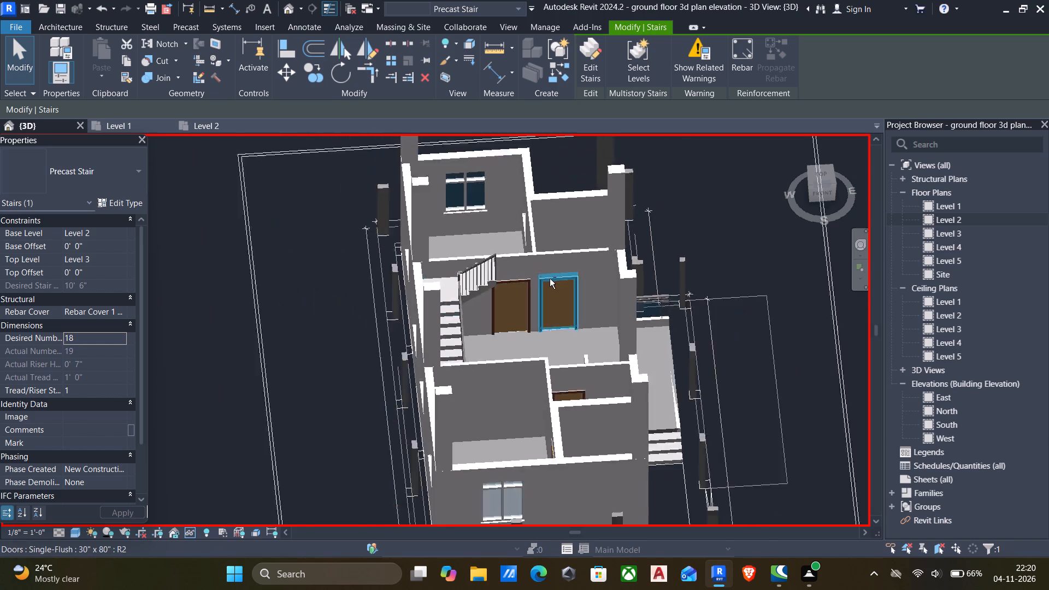
scroll(550, 279, "down", 1)
middle_click_drag(549, 279, 490, 243, "shift")
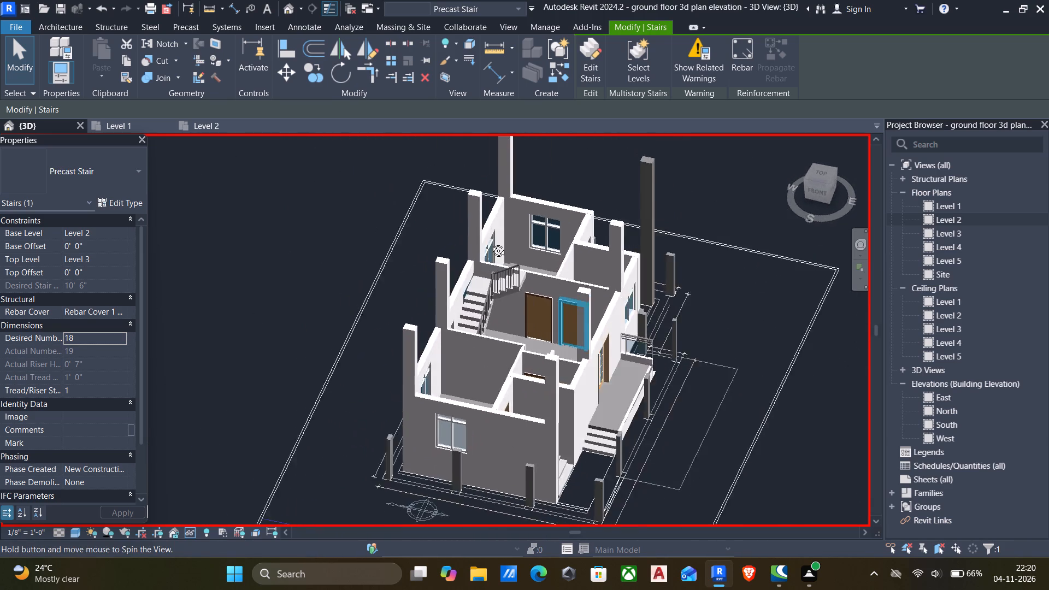
middle_click_drag(490, 243, 300, 265, "shift")
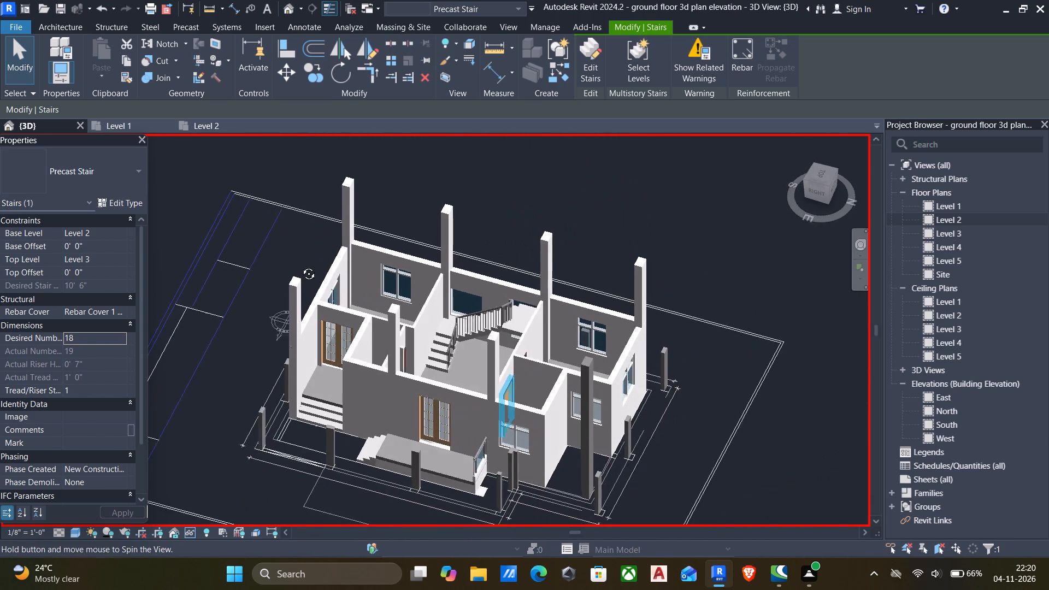
middle_click_drag(300, 265, 619, 256, "shift")
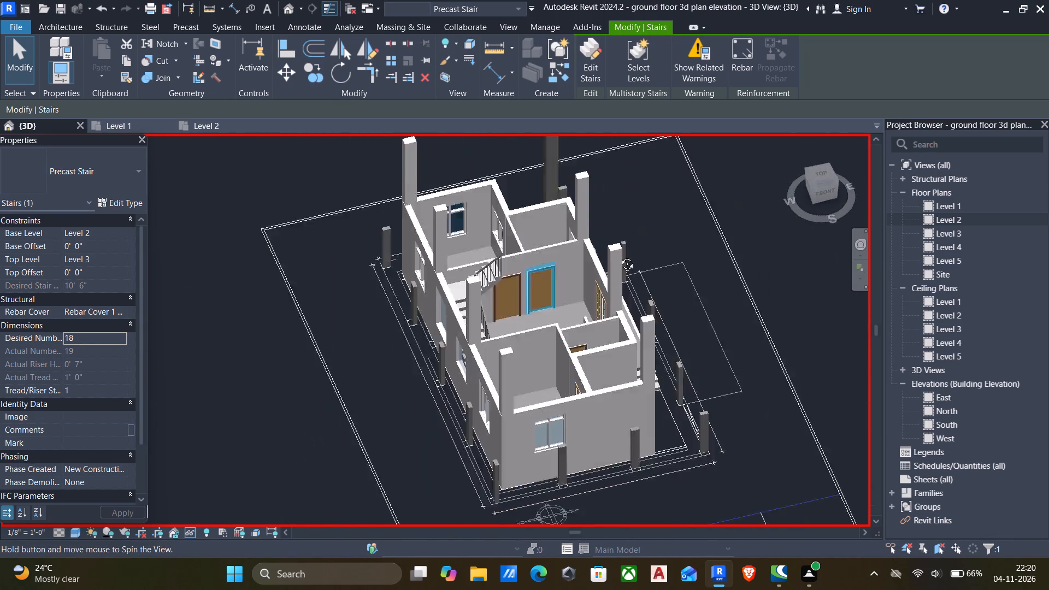
middle_click_drag(619, 256, 722, 155, "shift")
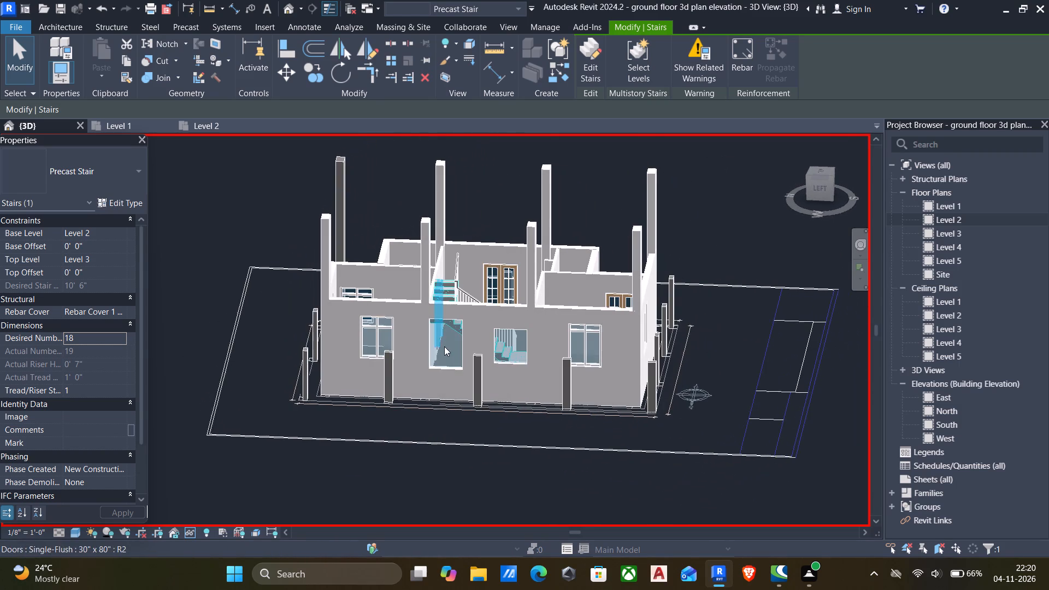
middle_click_drag(507, 351, 546, 350)
scroll(507, 335, "up", 5)
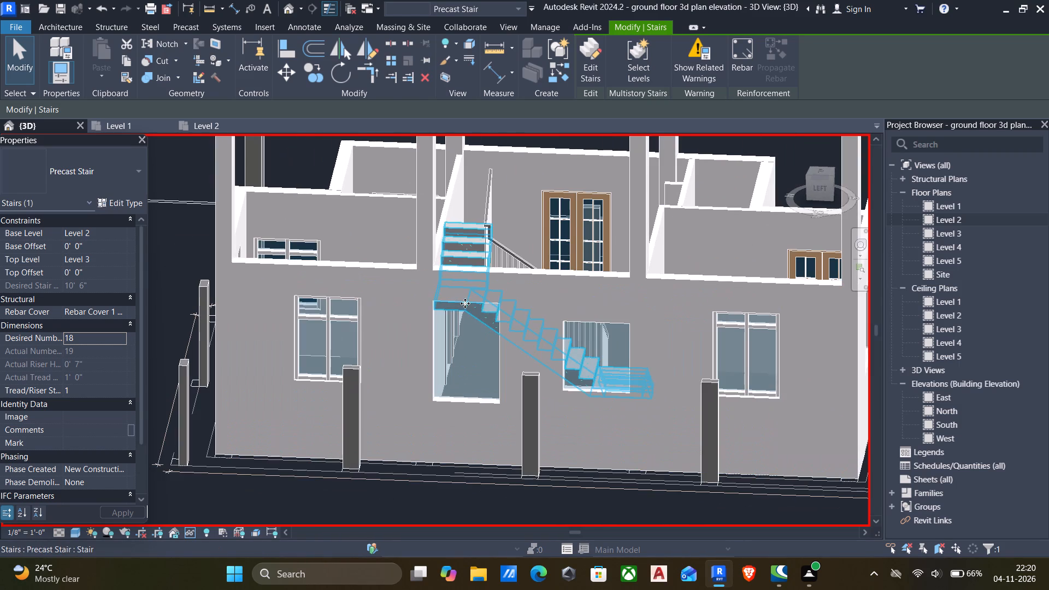
Set the base offset of the taller Curtain Wall 1 window beside the stair in the west wall to 3' 0".
left_click(824, 187)
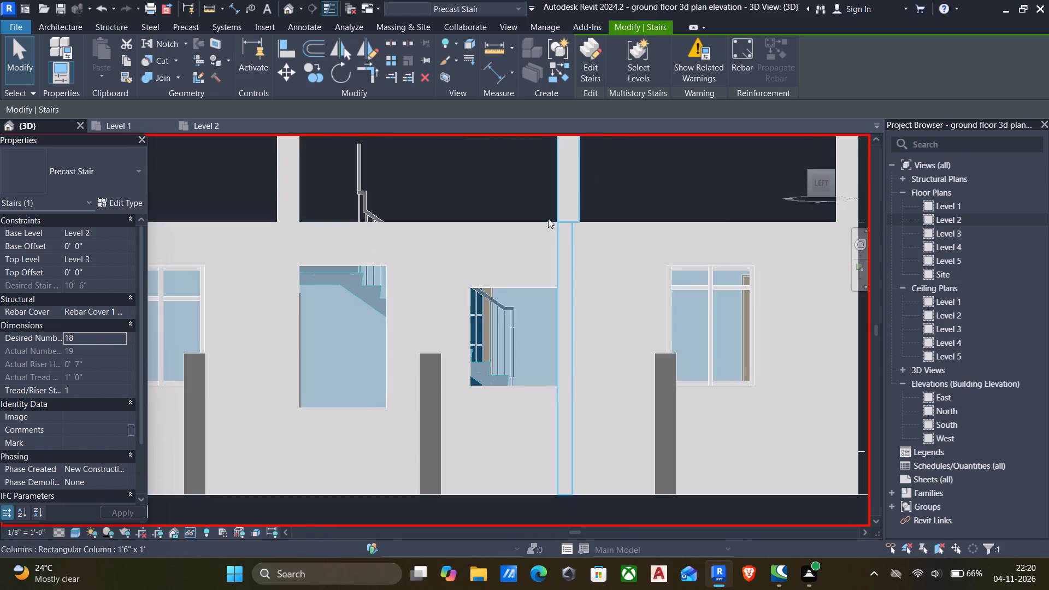
scroll(540, 220, "down", 6)
middle_click_drag(539, 227, 683, 256)
scroll(613, 250, "up", 2)
scroll(575, 272, "up", 5)
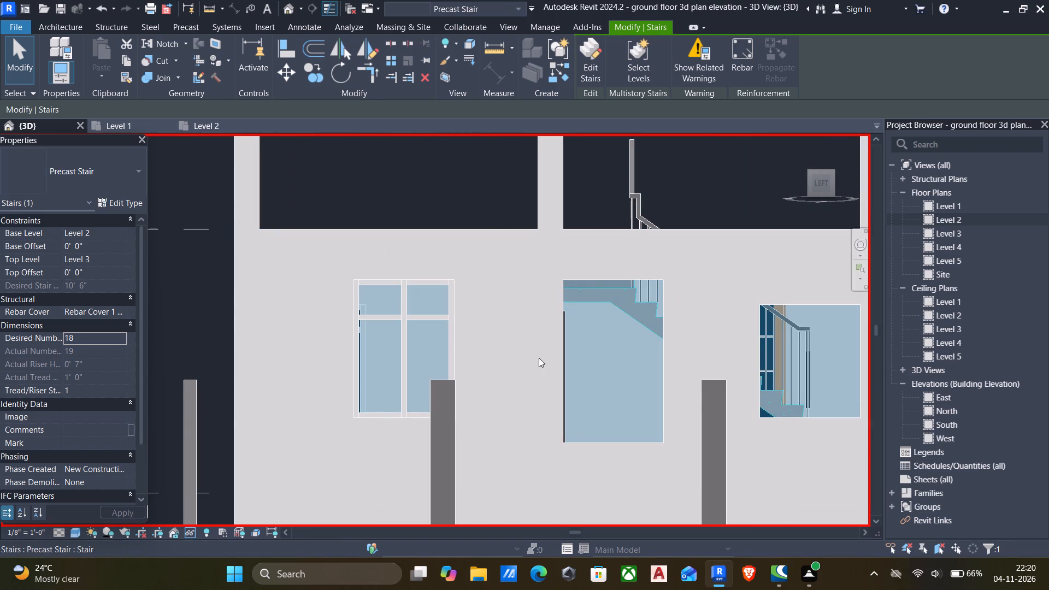
left_click(621, 444)
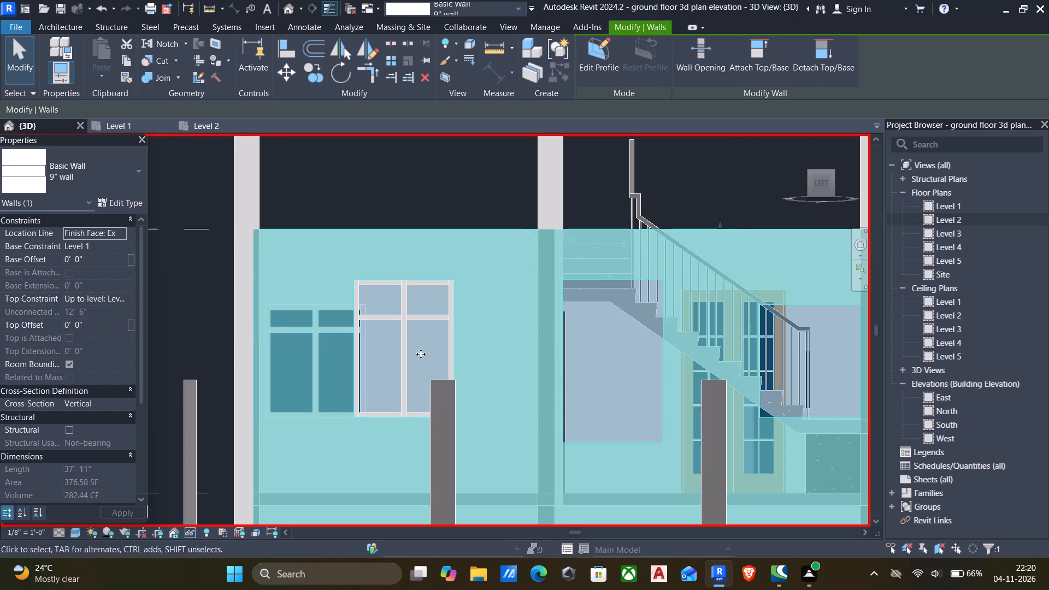
left_click(658, 371)
left_click(663, 368)
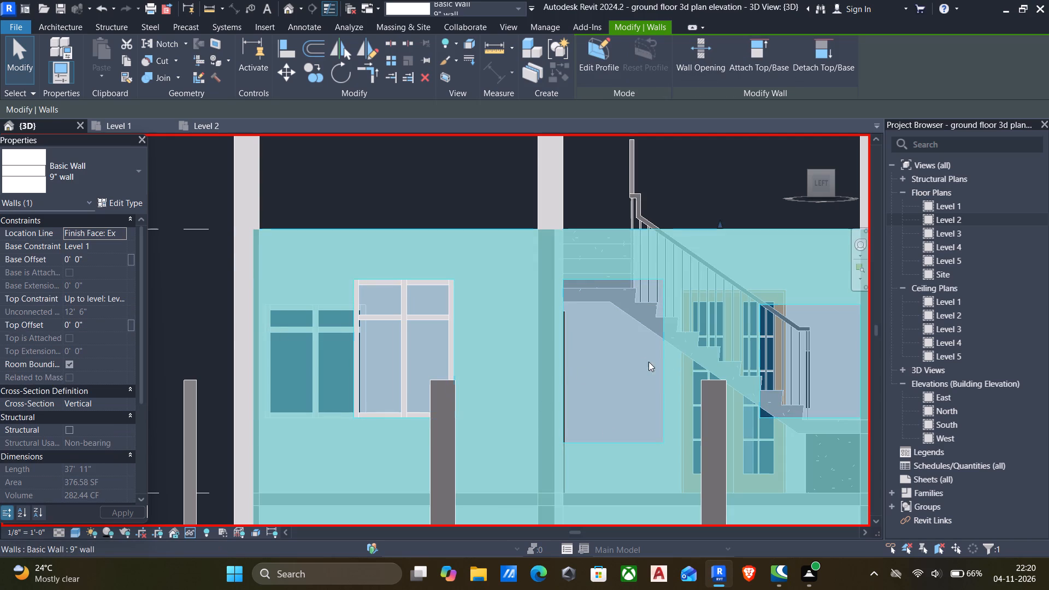
key("Escape")
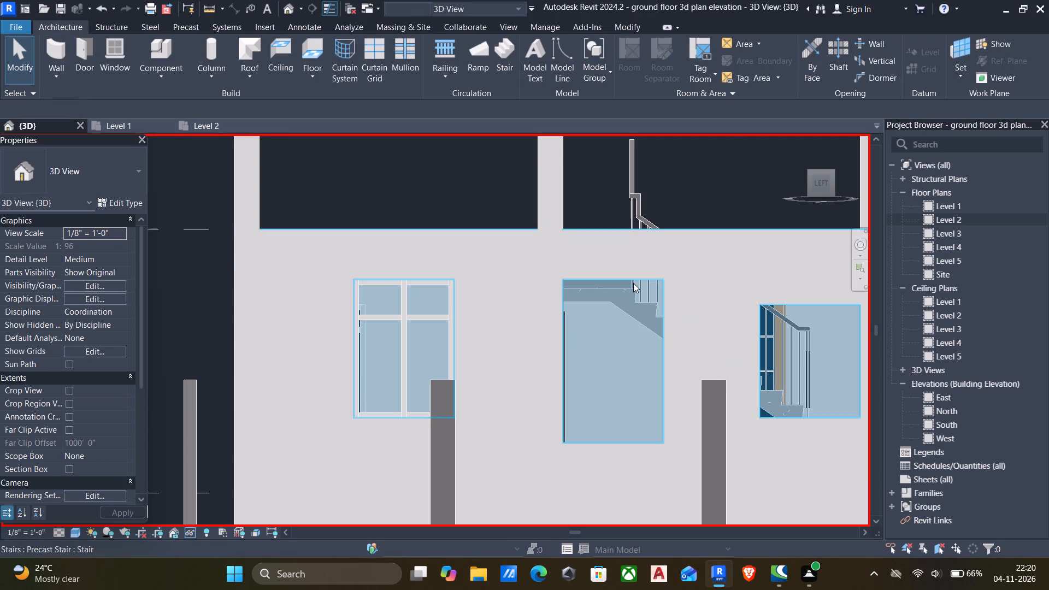
left_click(633, 283)
key("Escape")
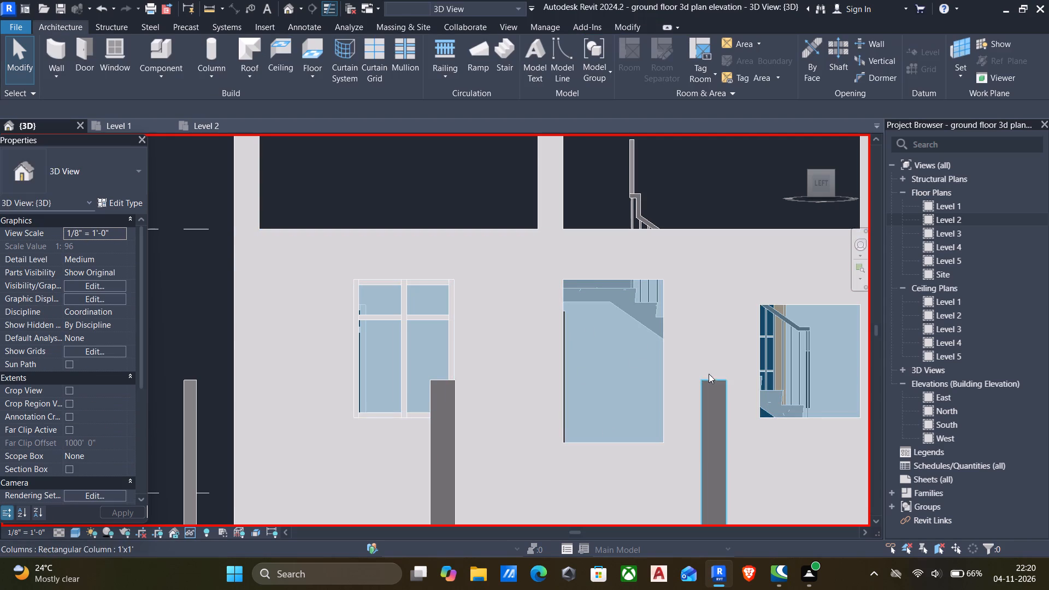
left_click(638, 441)
key("Escape")
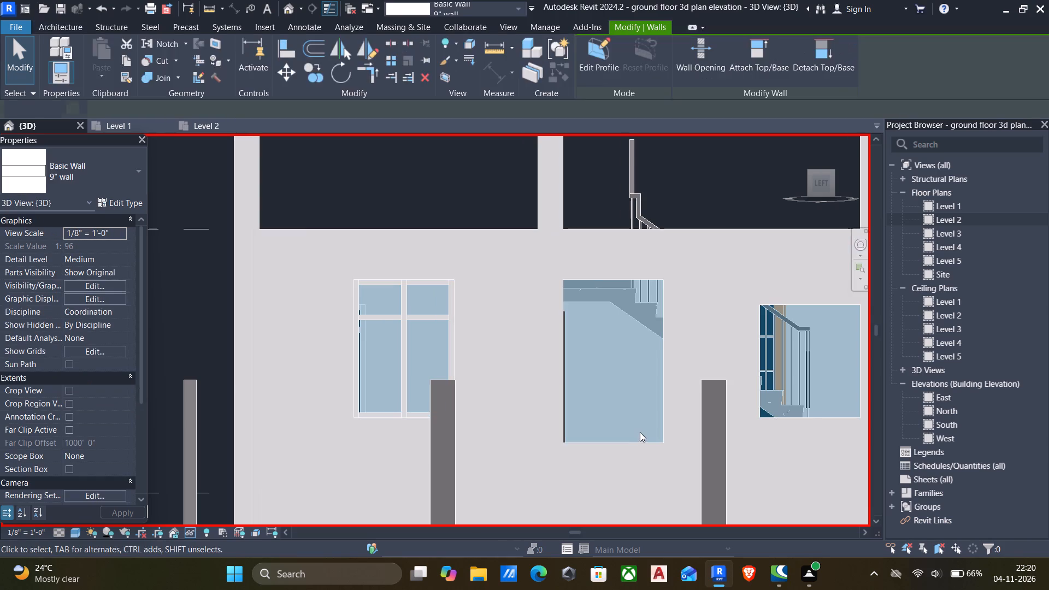
scroll(640, 432, "down", 5)
middle_click_drag(640, 432, 637, 461, "shift")
scroll(637, 461, "up", 1, "shift")
left_click(641, 442)
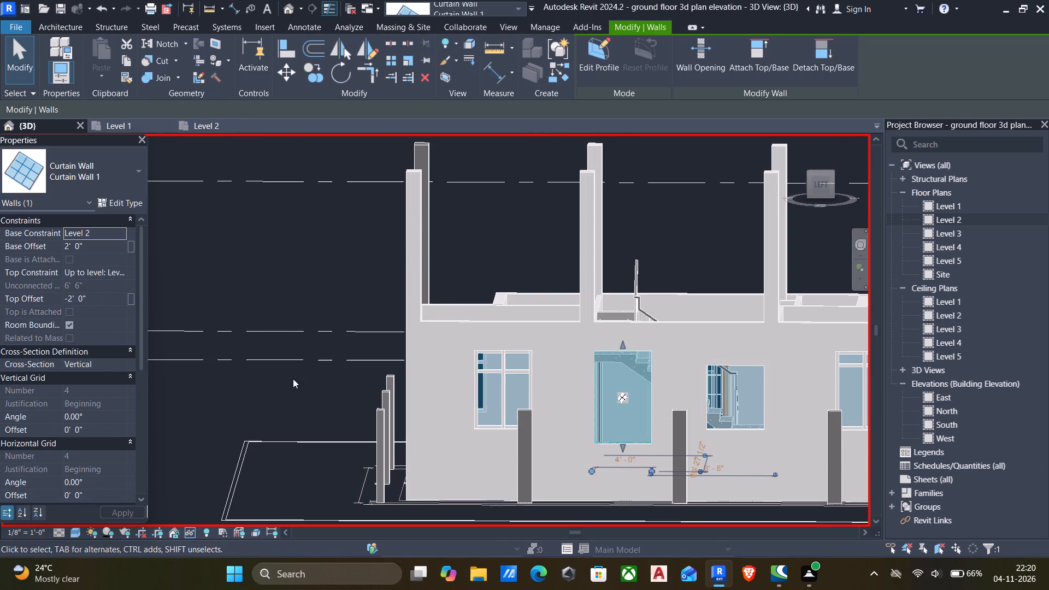
left_click(97, 246)
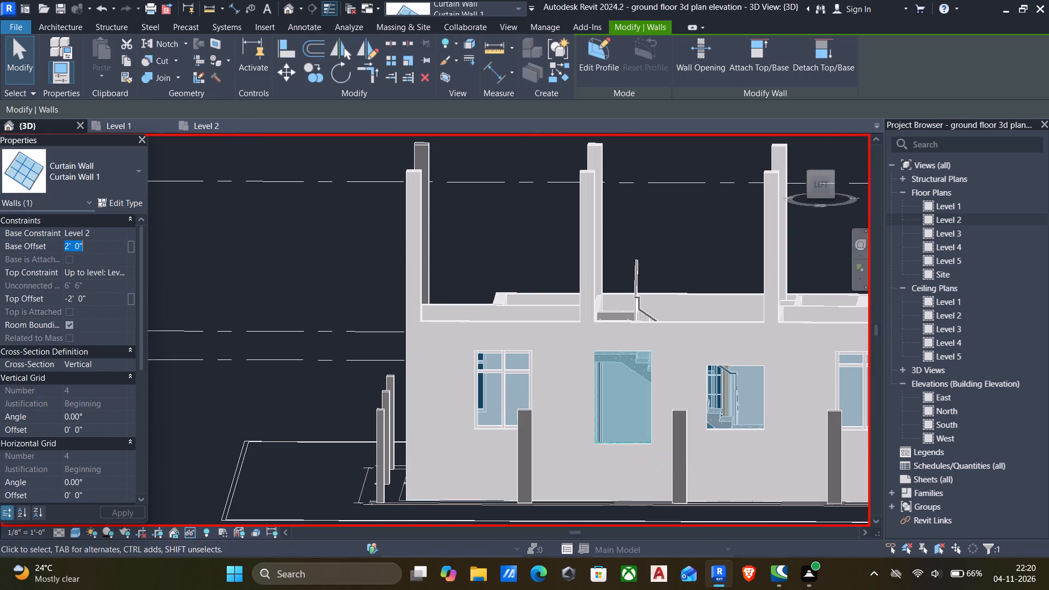
key("3")
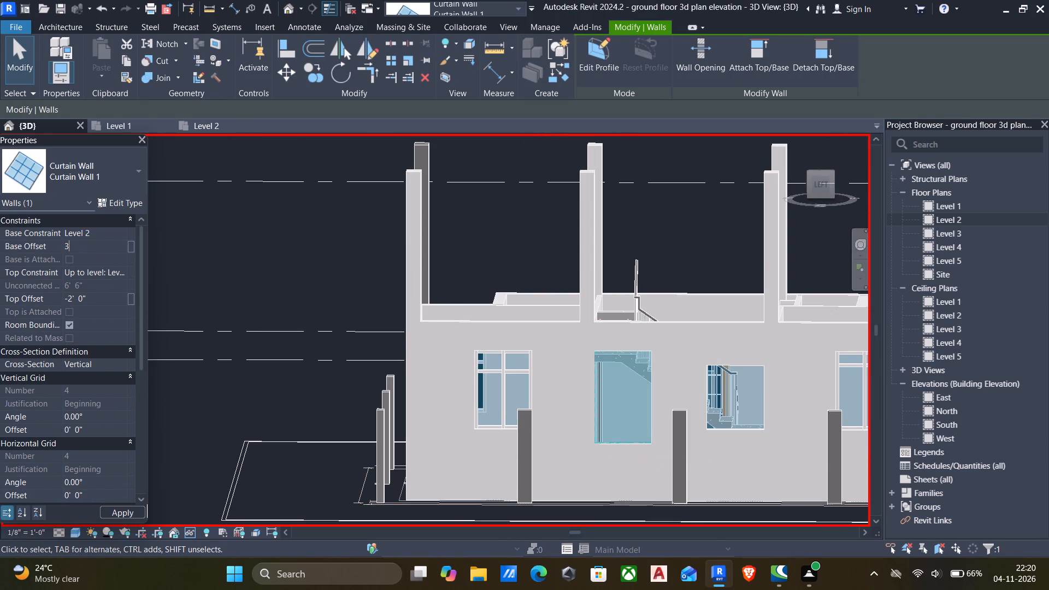
key("apostrophe")
key("Return")
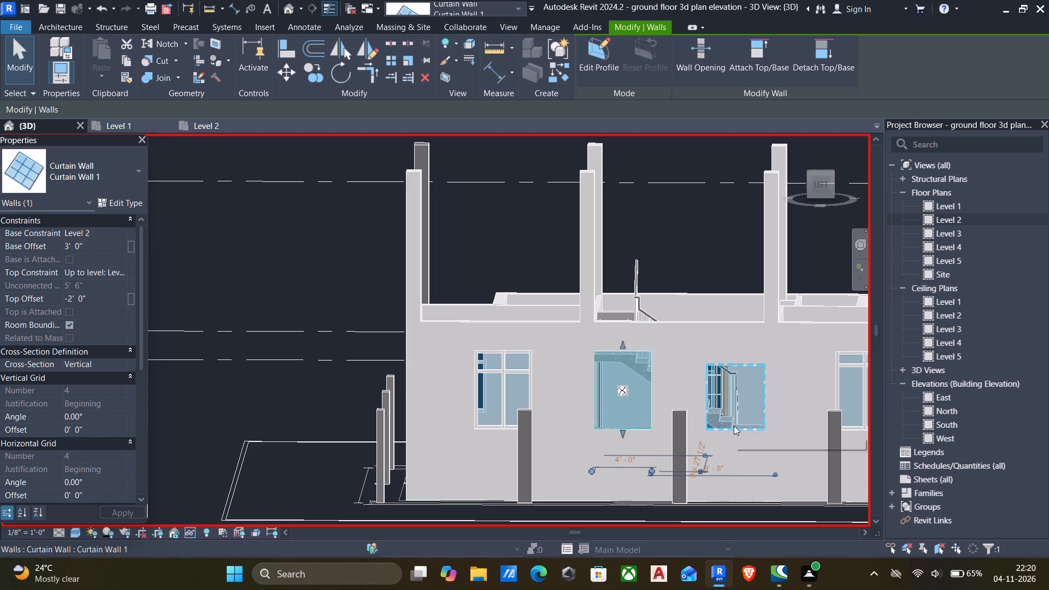
scroll(714, 418, "down", 6)
middle_click_drag(708, 424, 632, 439)
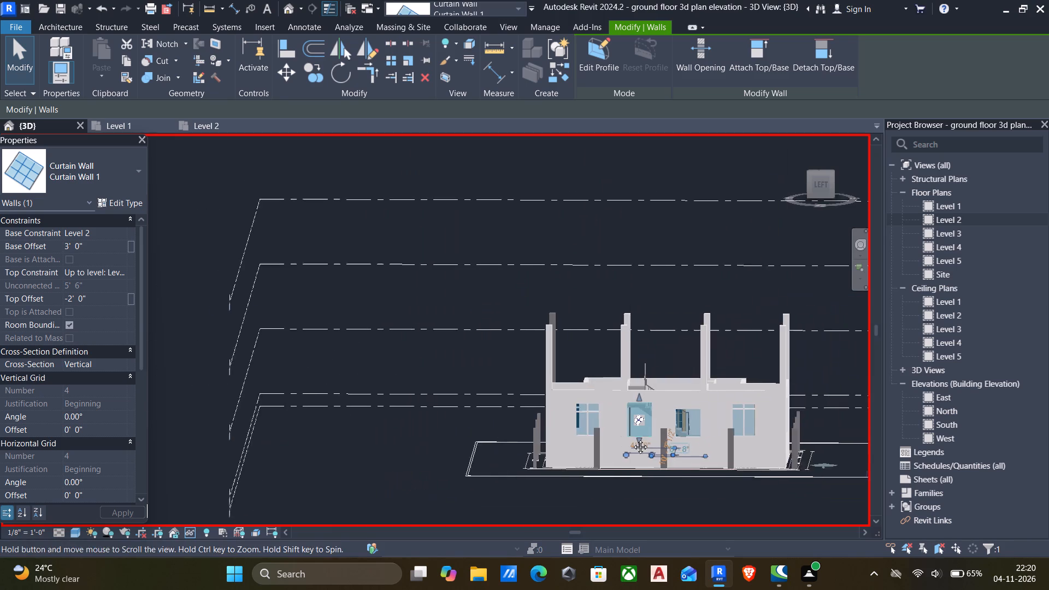
middle_click_drag(632, 439, 583, 432)
left_click(378, 345)
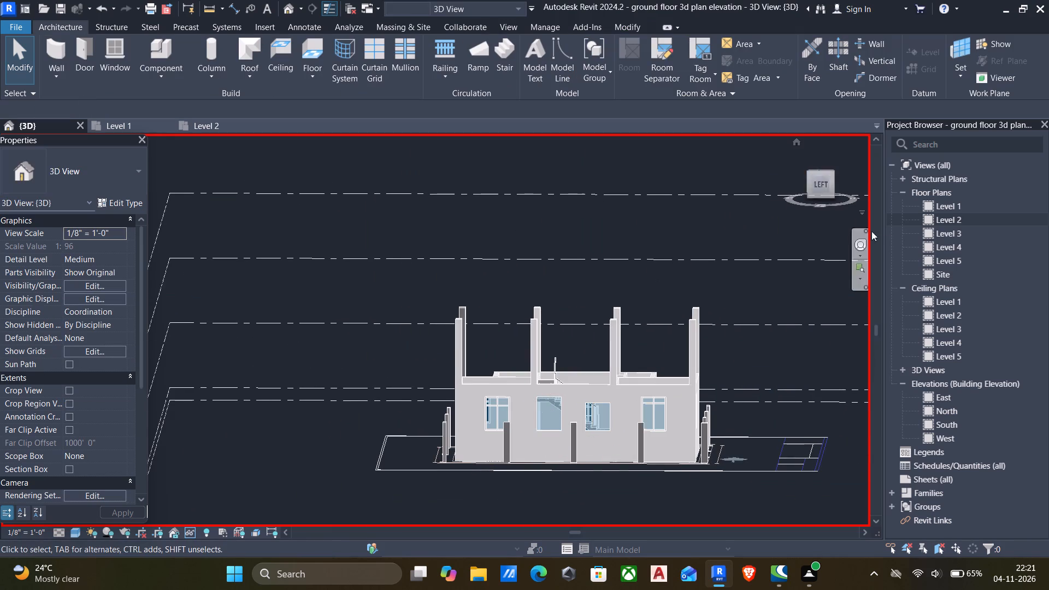
Open the Level 2 floor plan and examine its rooms, from the verandah and kitchen to the dining, toilet and office areas.
double_click(927, 220)
scroll(702, 268, "down", 4)
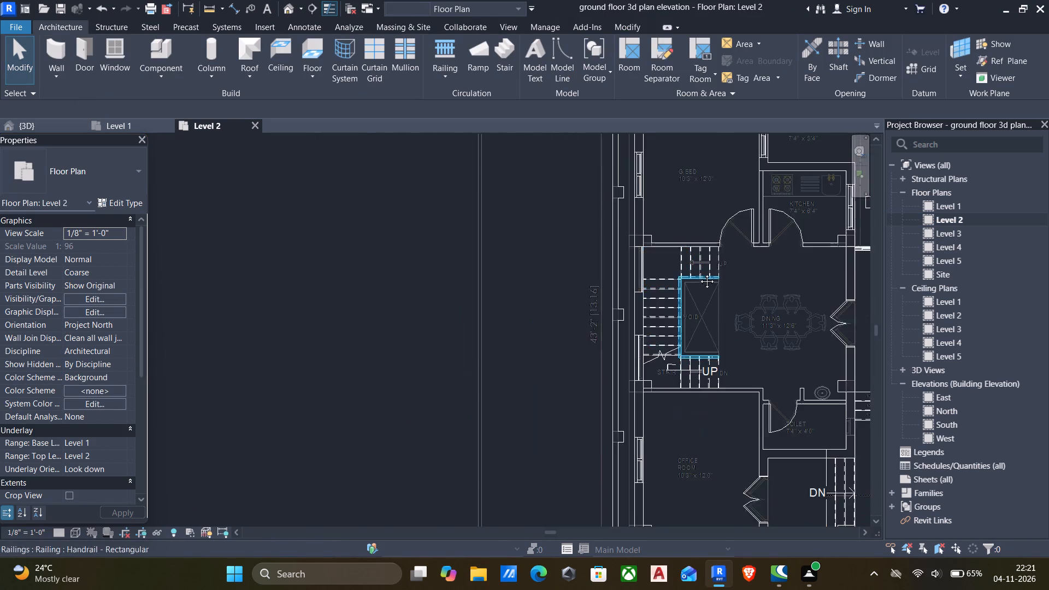
middle_click_drag(699, 273, 555, 249)
middle_click_drag(592, 240, 579, 306)
scroll(592, 241, "down", 1)
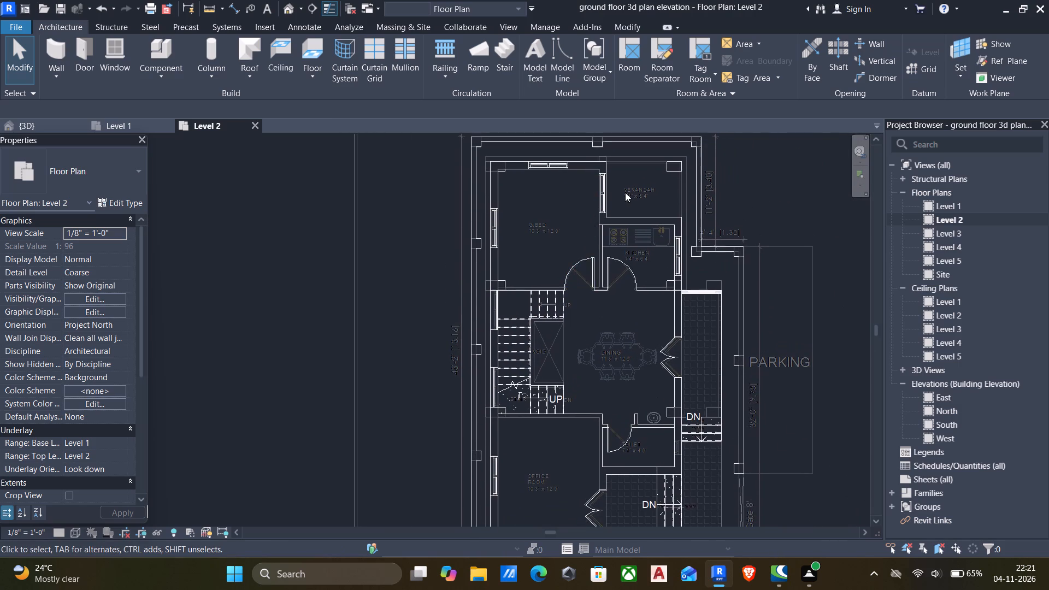
scroll(633, 195, "up", 5)
scroll(644, 186, "down", 4)
middle_click_drag(640, 191, 622, 243)
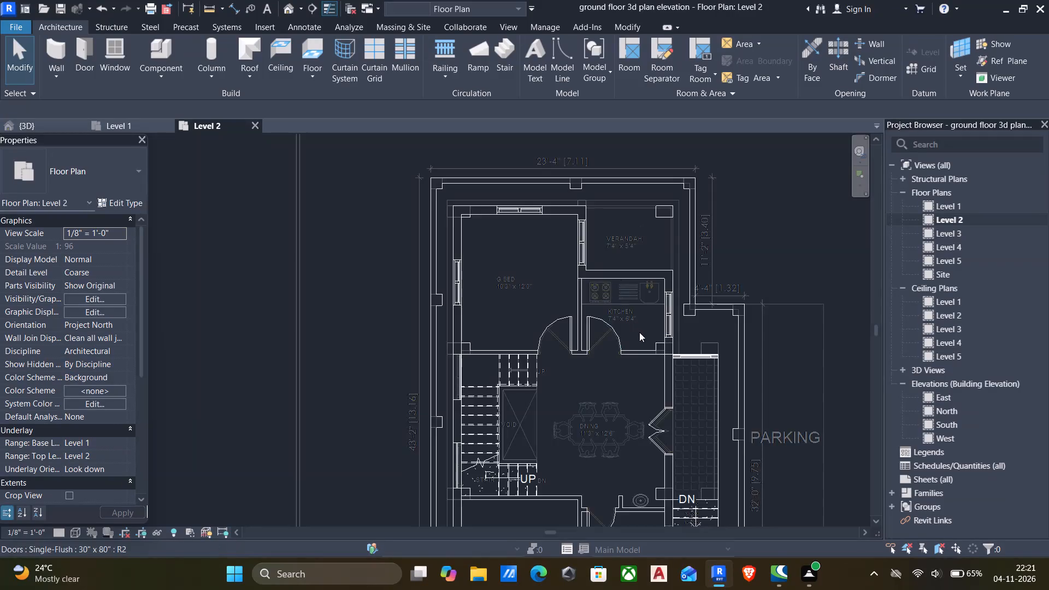
scroll(639, 335, "down", 2)
middle_click_drag(638, 339, 629, 254)
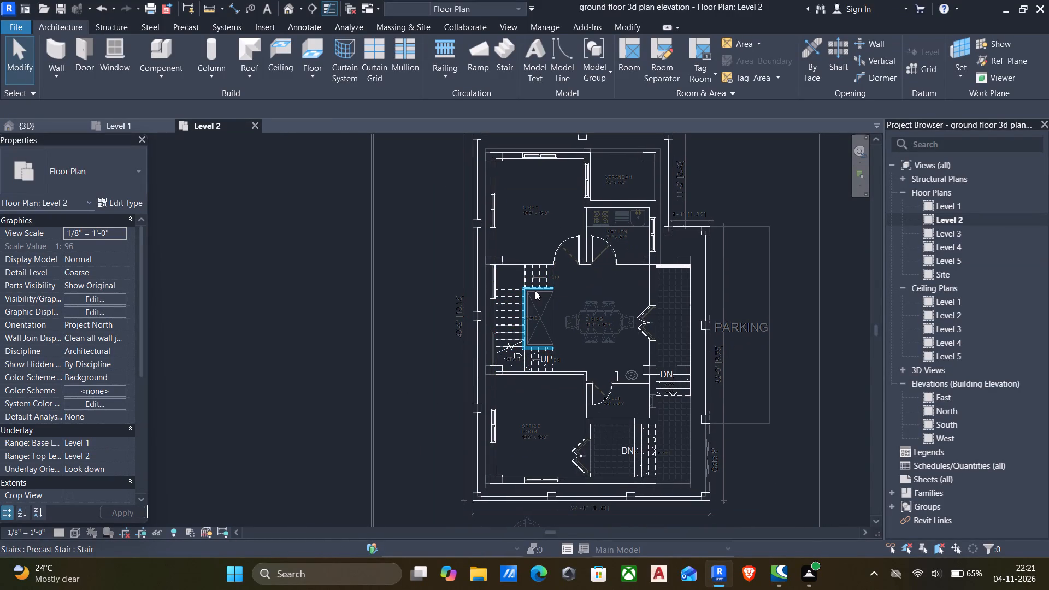
scroll(608, 377, "down", 1)
scroll(665, 386, "up", 5)
scroll(640, 393, "down", 3)
middle_click_drag(637, 379, 624, 327)
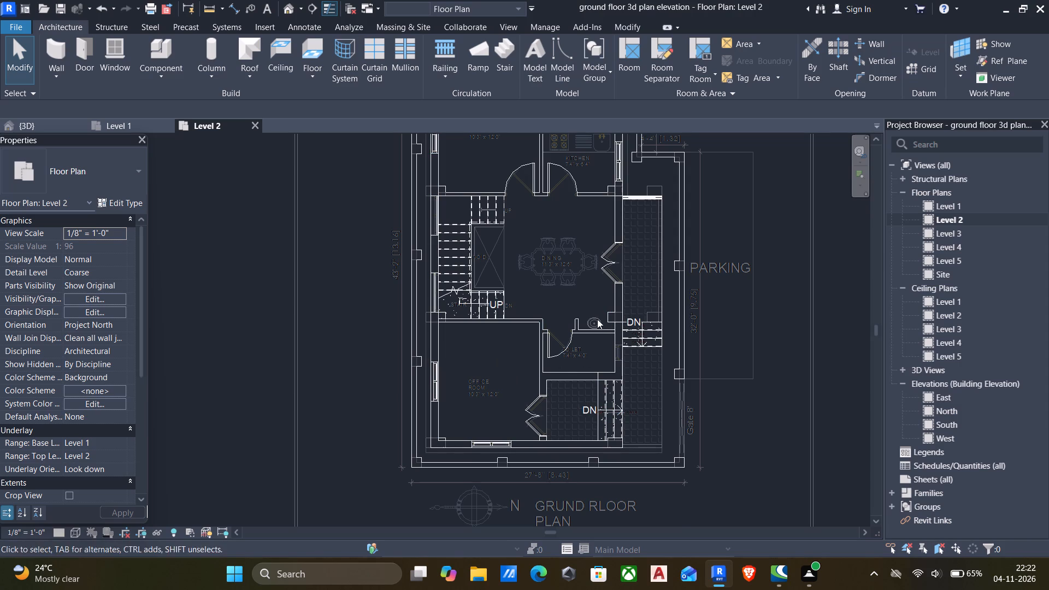
scroll(589, 387, "up", 4)
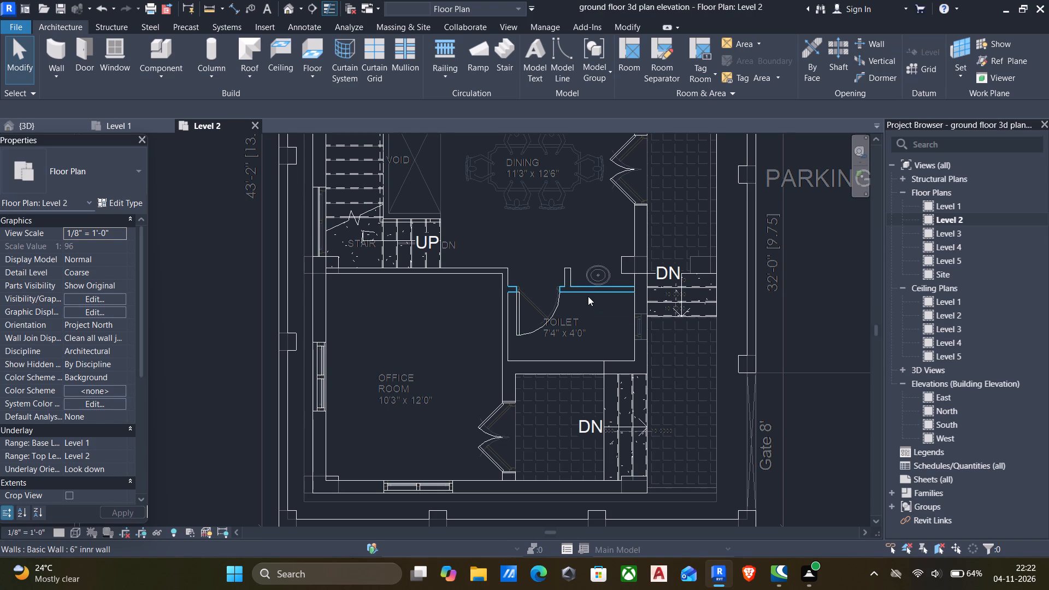
scroll(574, 289, "down", 6)
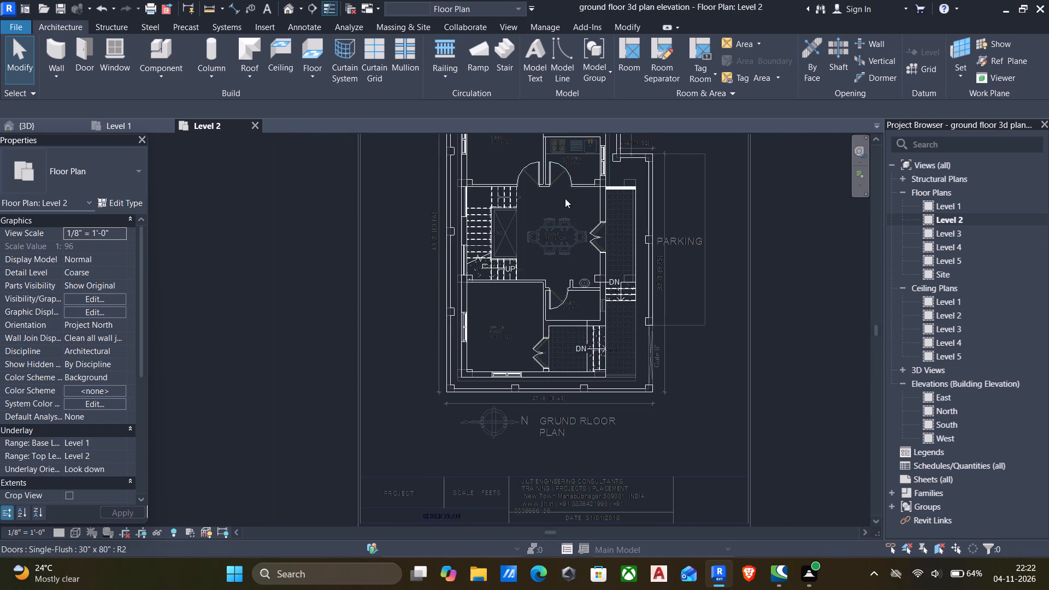
scroll(570, 164, "up", 6)
middle_click_drag(565, 211, 564, 237)
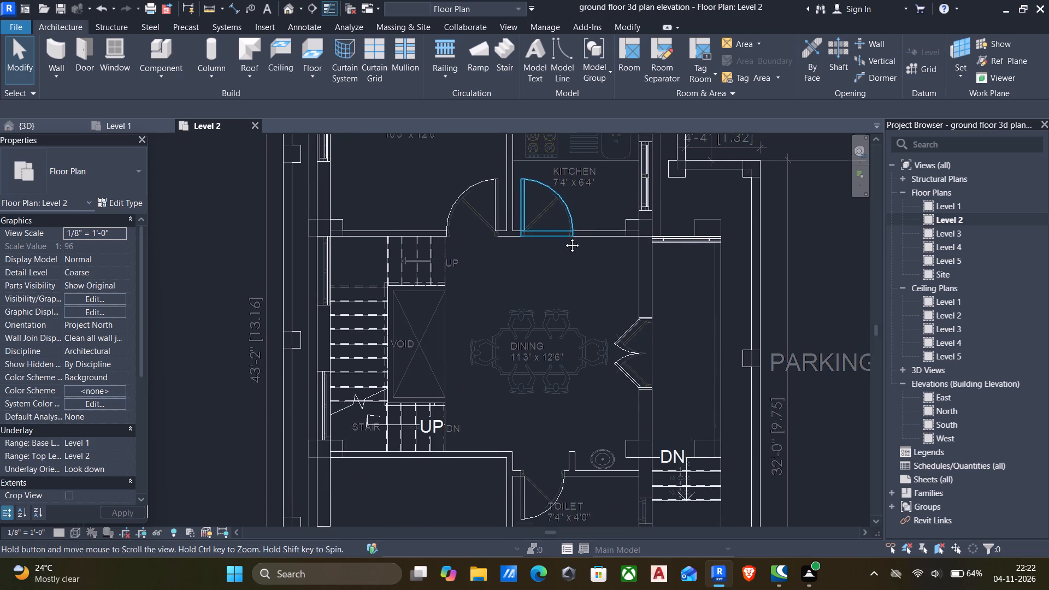
middle_click_drag(564, 237, 556, 339)
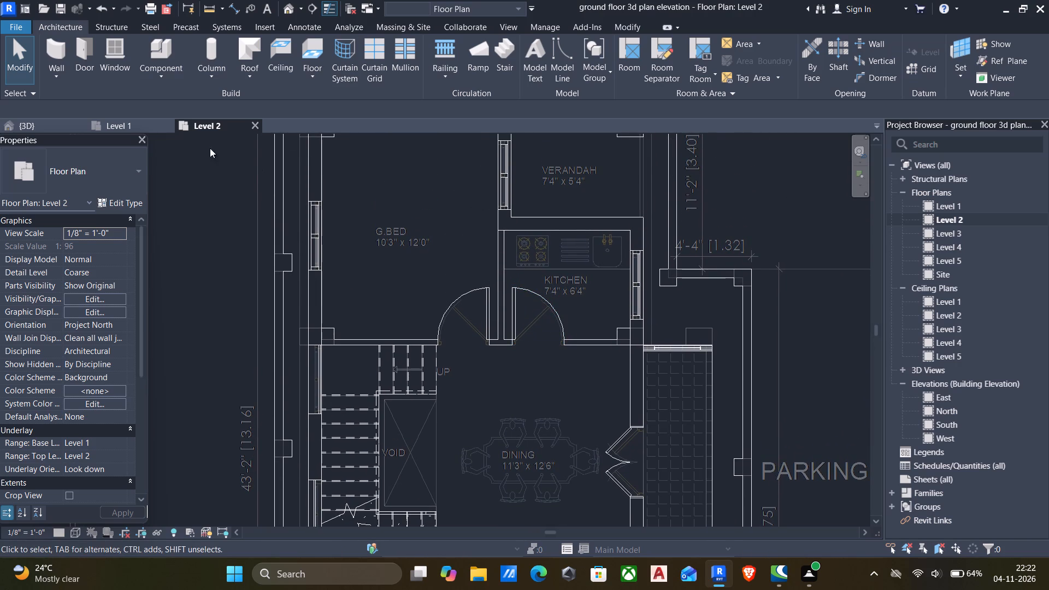
Start an in-place component in the Casework category, filtering the categories to Architecture only and keeping the default name.
left_click(156, 76)
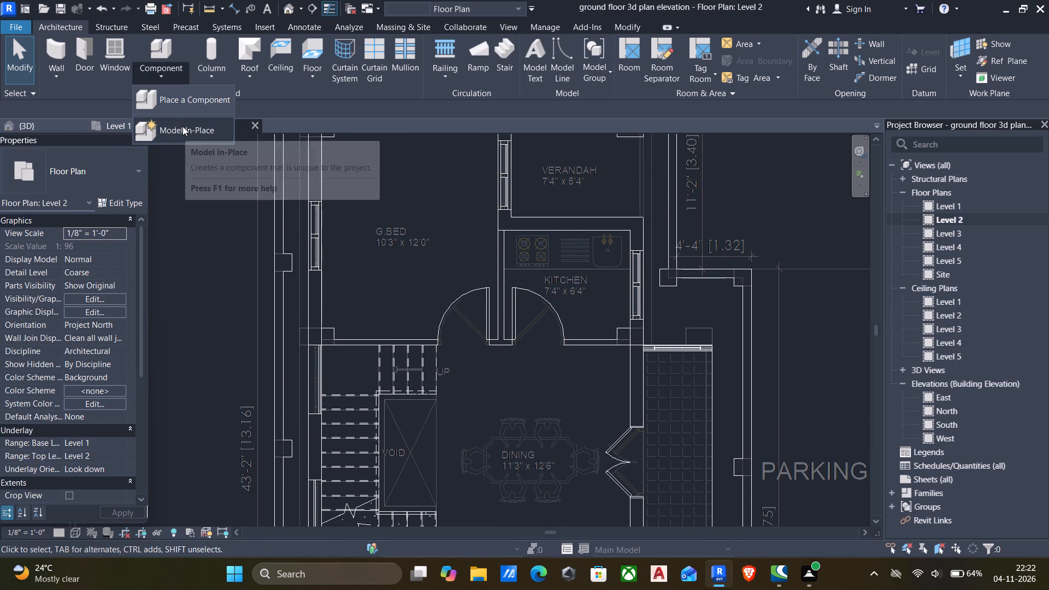
left_click(182, 126)
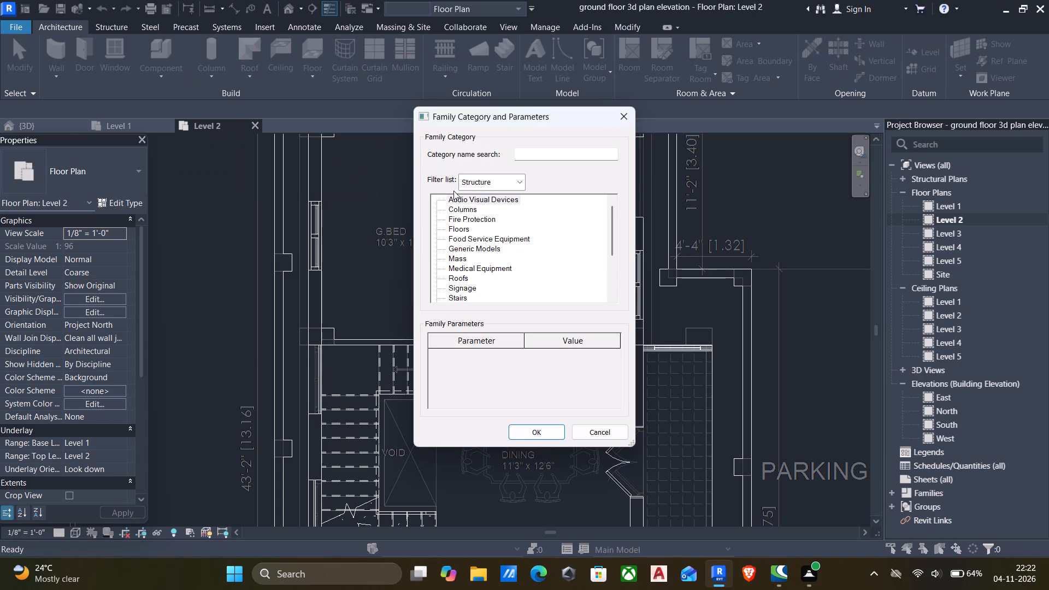
scroll(461, 218, "up", 12)
left_click(496, 175)
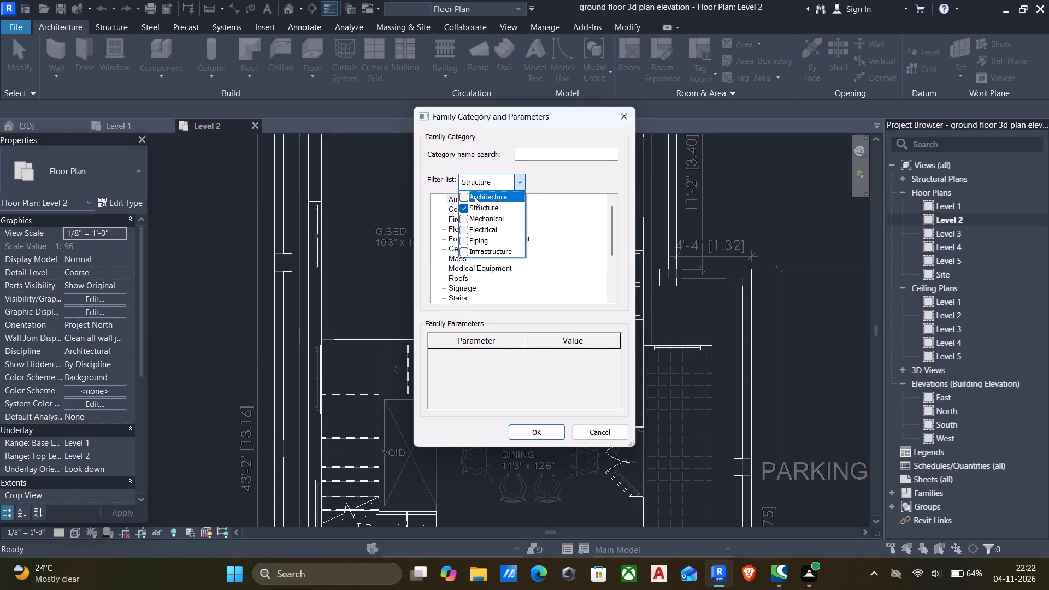
left_click(475, 197)
left_click(465, 196)
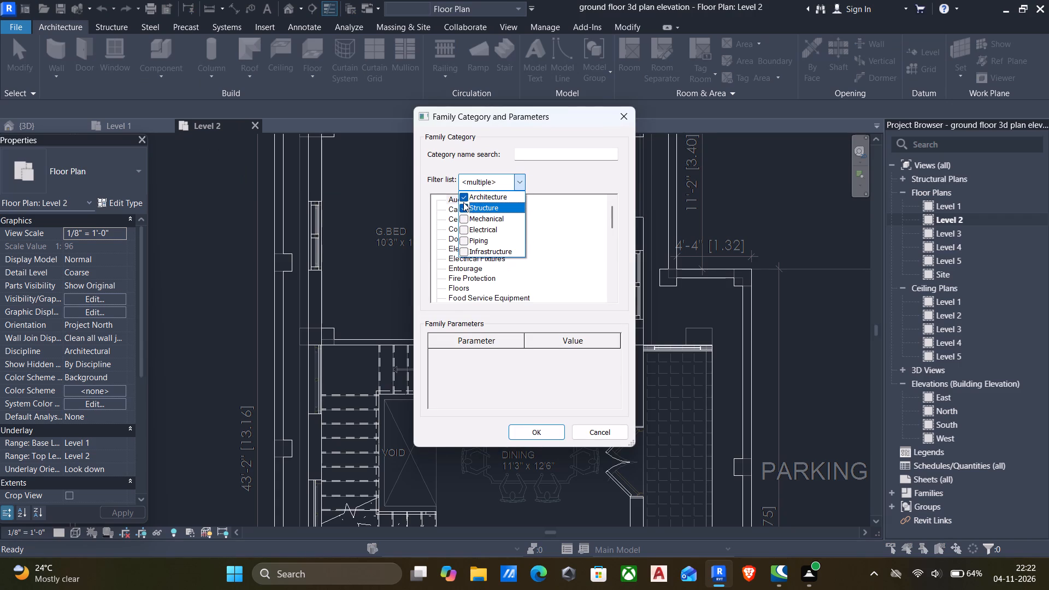
left_click(463, 202)
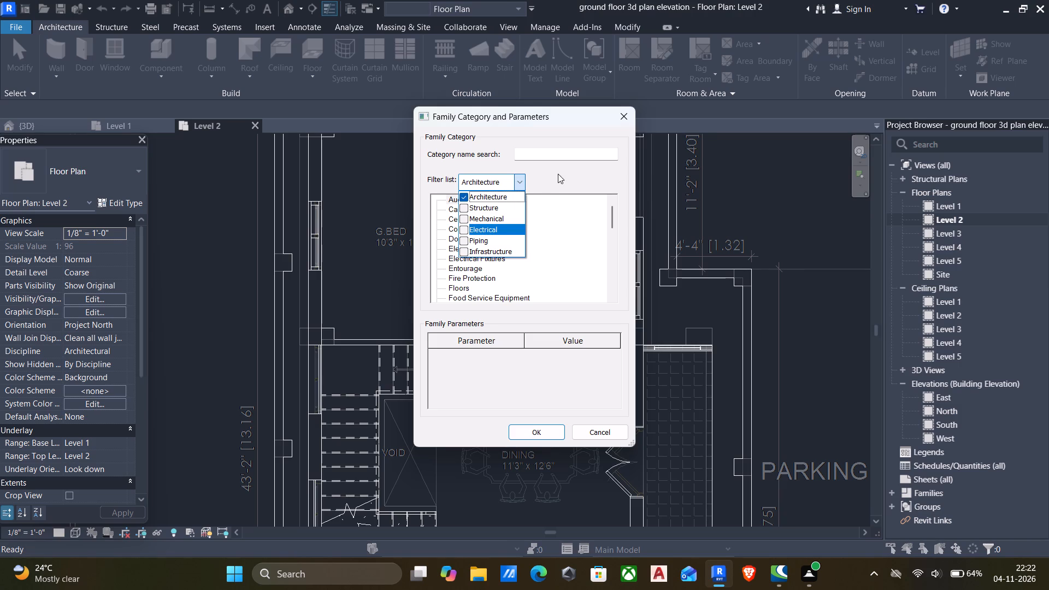
left_click(520, 183)
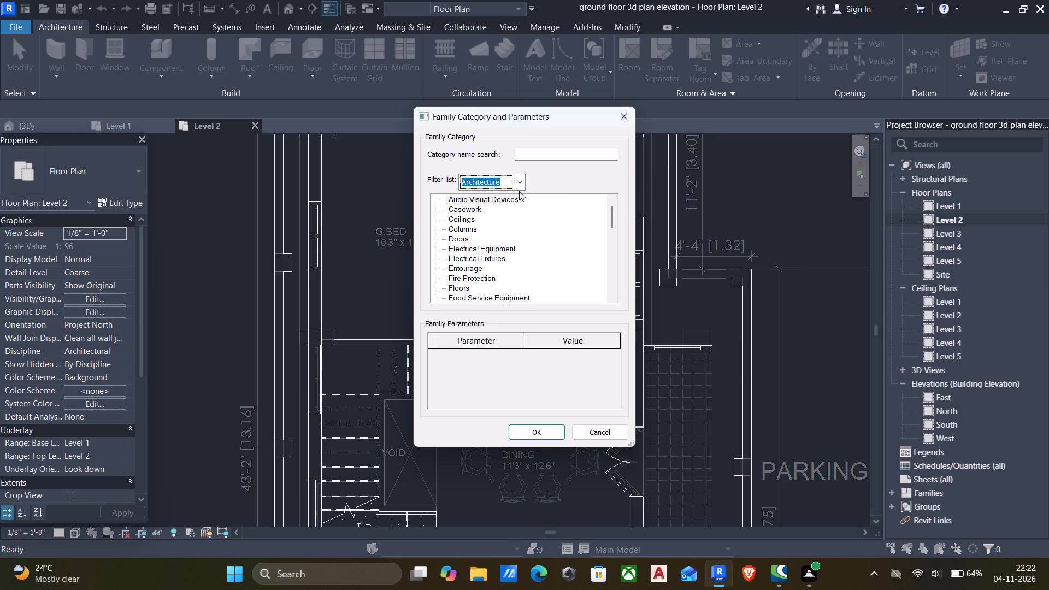
left_click(457, 210)
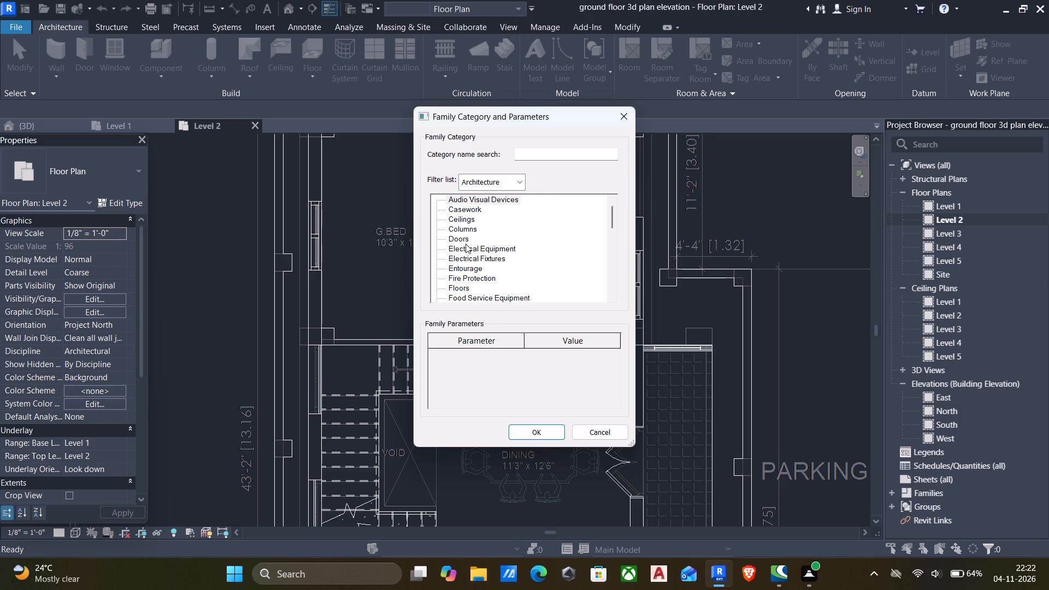
left_click(532, 428)
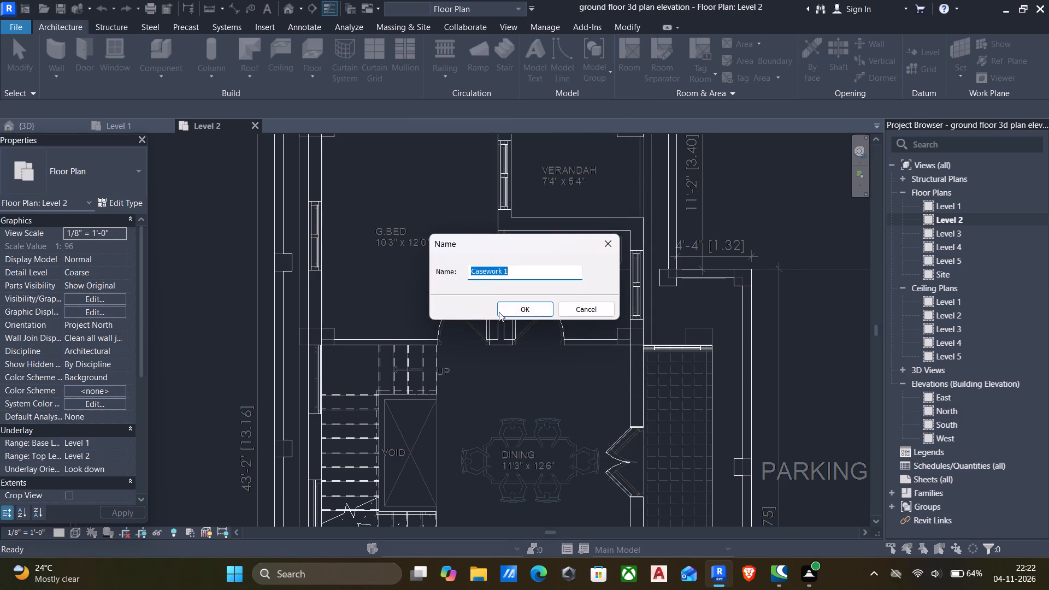
left_click(512, 309)
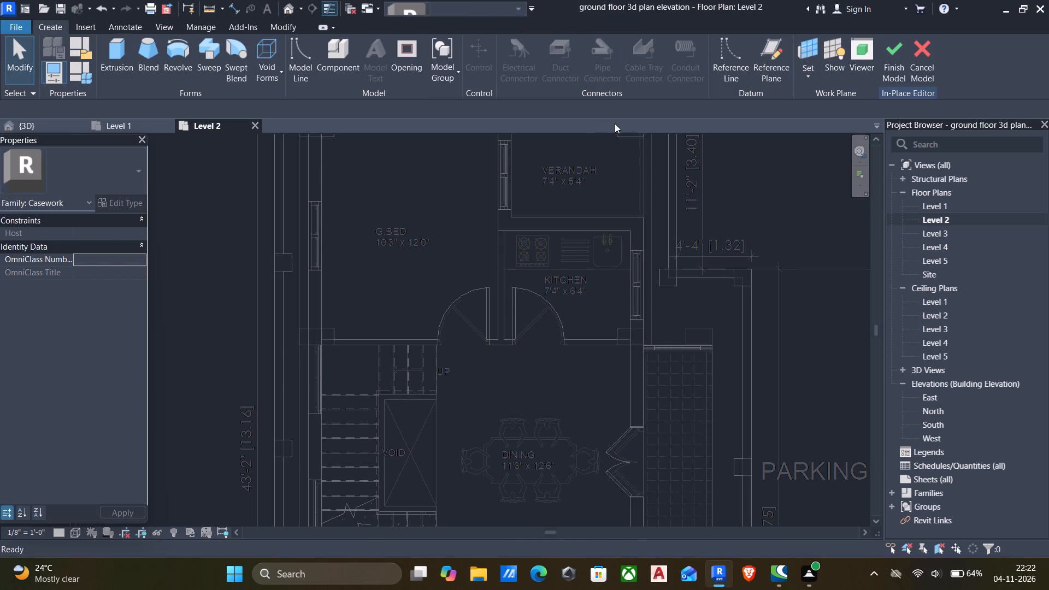
Extrude a rectangle about 7' 3 1/2" by 2' 3" over the kitchen counter, 1' 0" deep, and finish the in-place model.
left_click(113, 50)
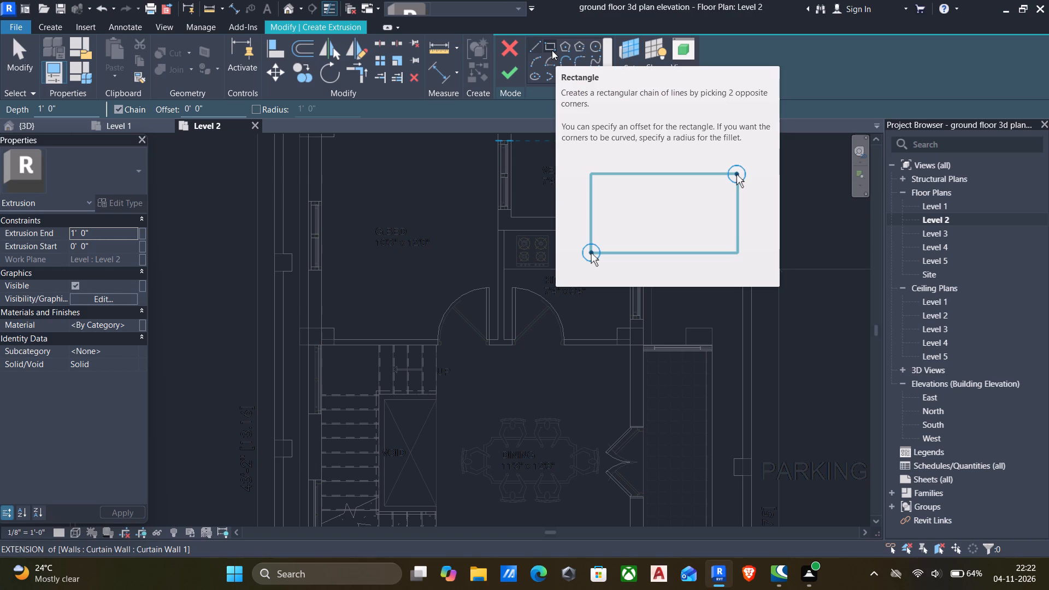
left_click(546, 41)
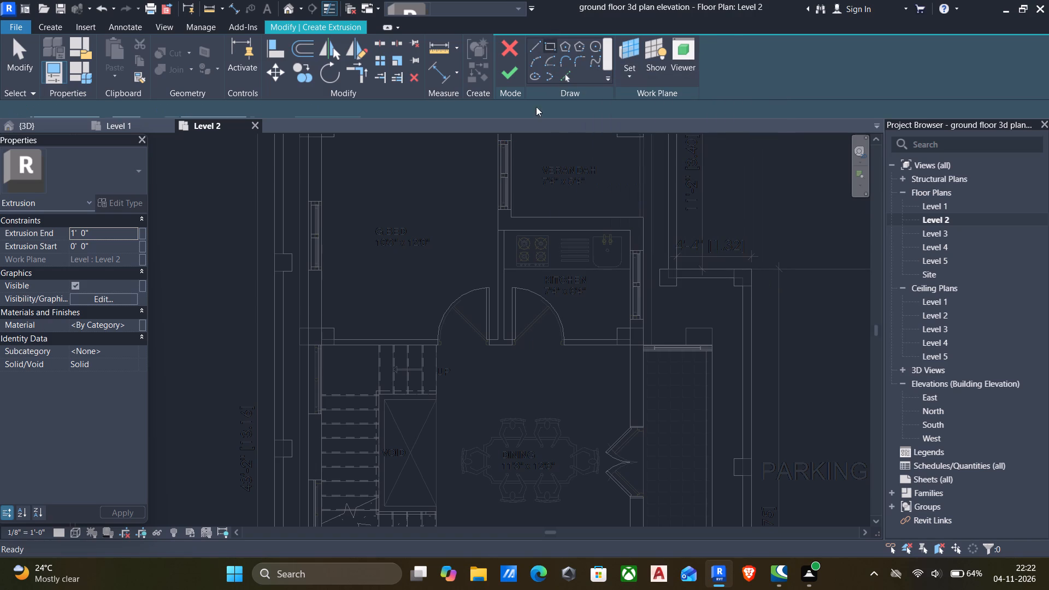
scroll(517, 213, "up", 12)
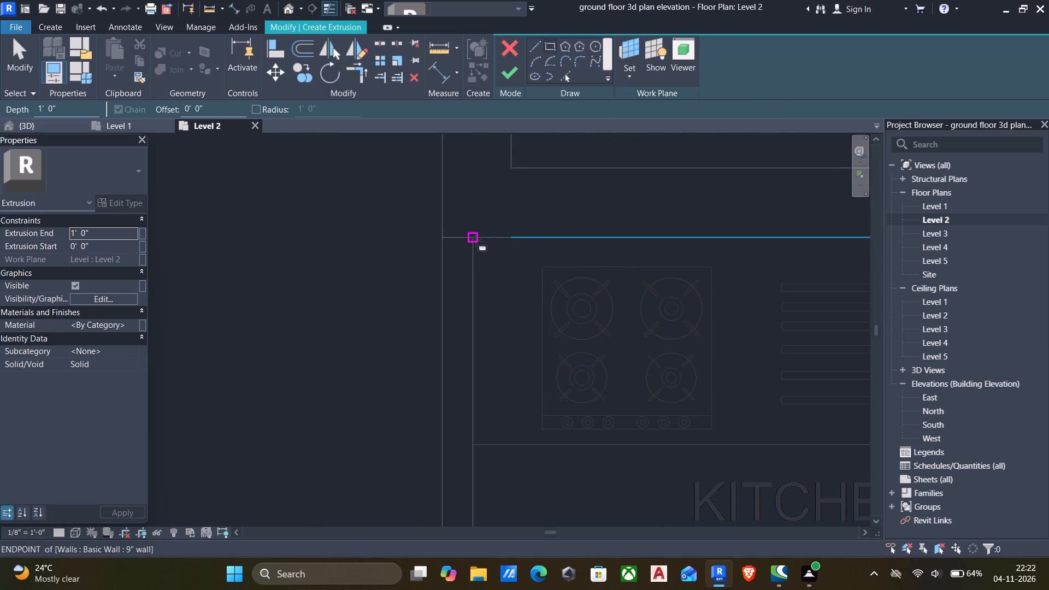
left_click(475, 240)
scroll(503, 257, "down", 5)
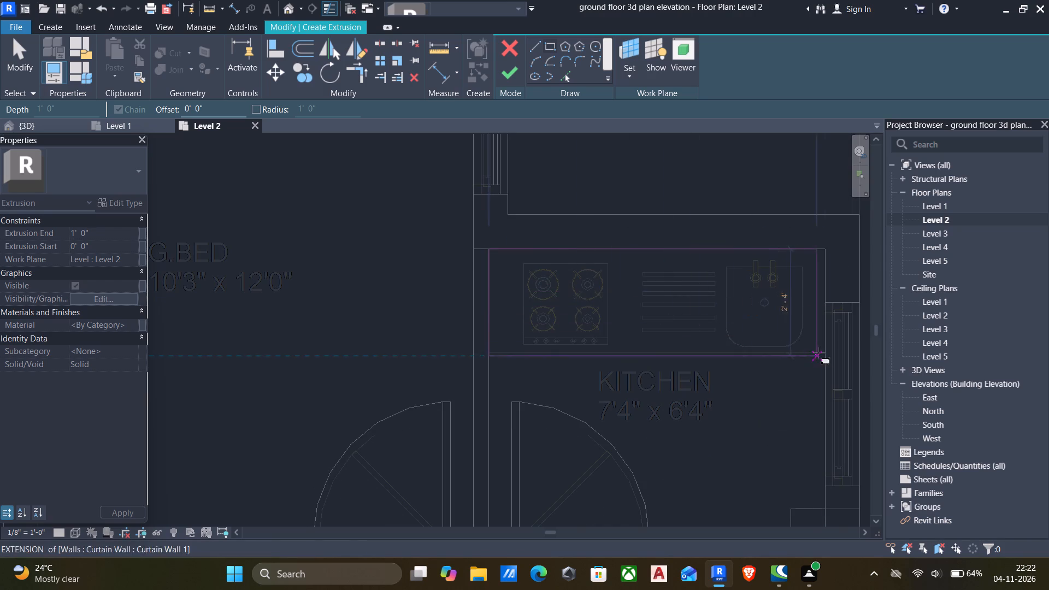
scroll(823, 353, "up", 5)
left_click(829, 353)
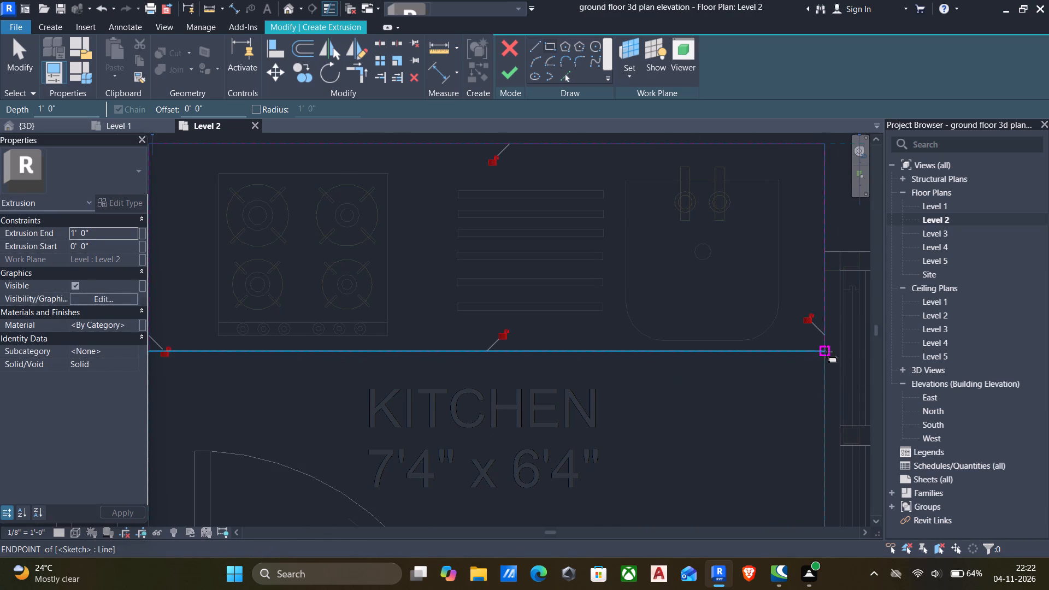
scroll(763, 327, "down", 5)
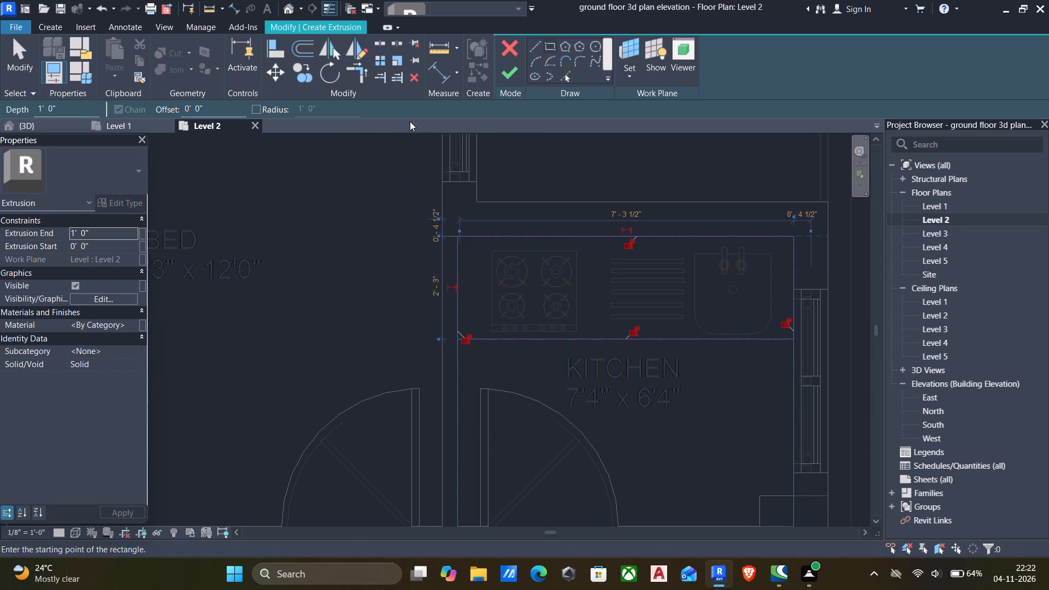
left_click(502, 72)
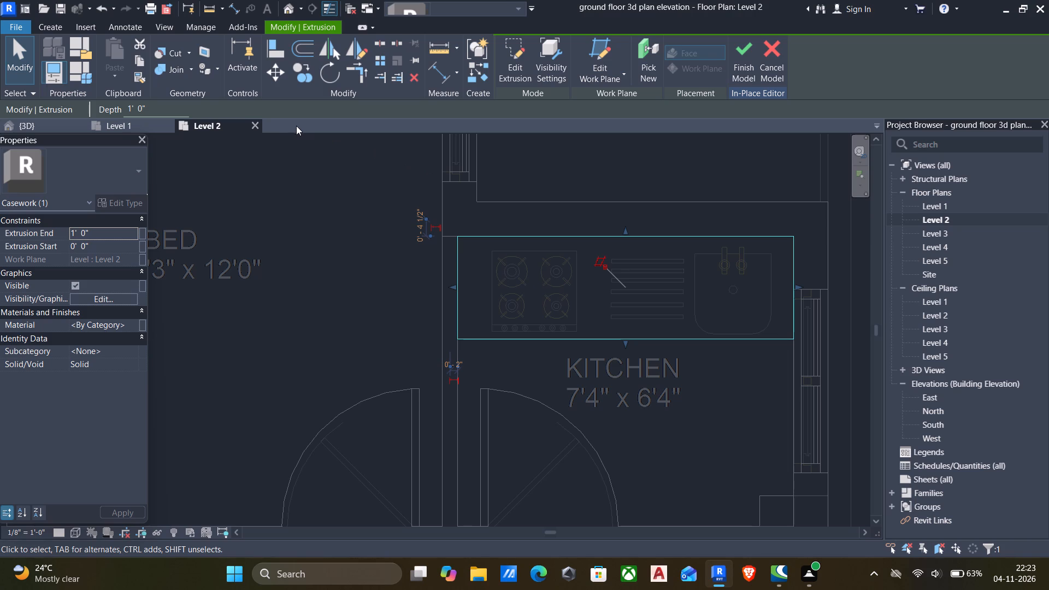
left_click(286, 7)
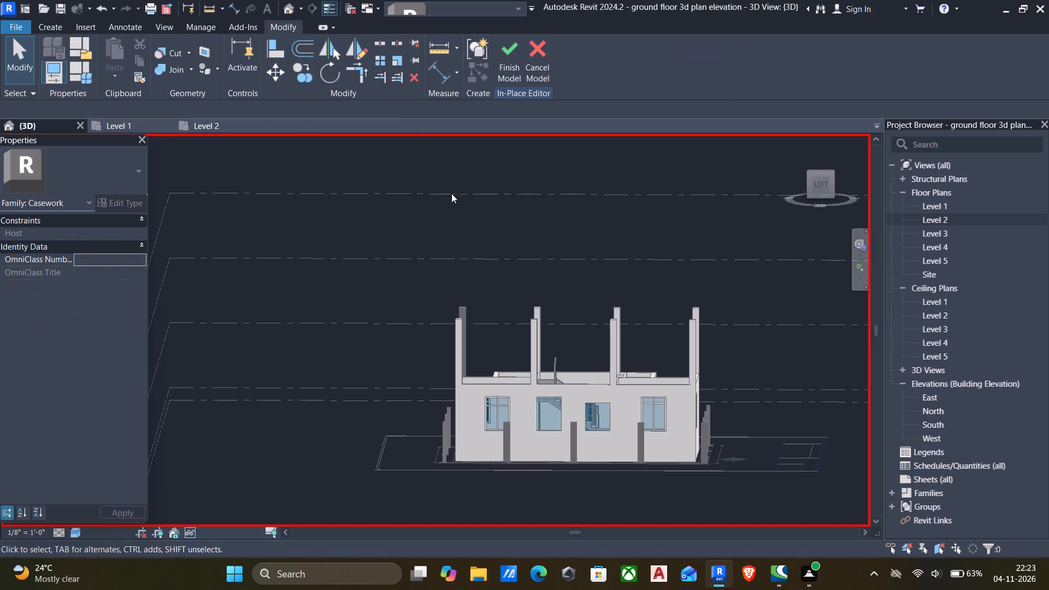
left_click(508, 51)
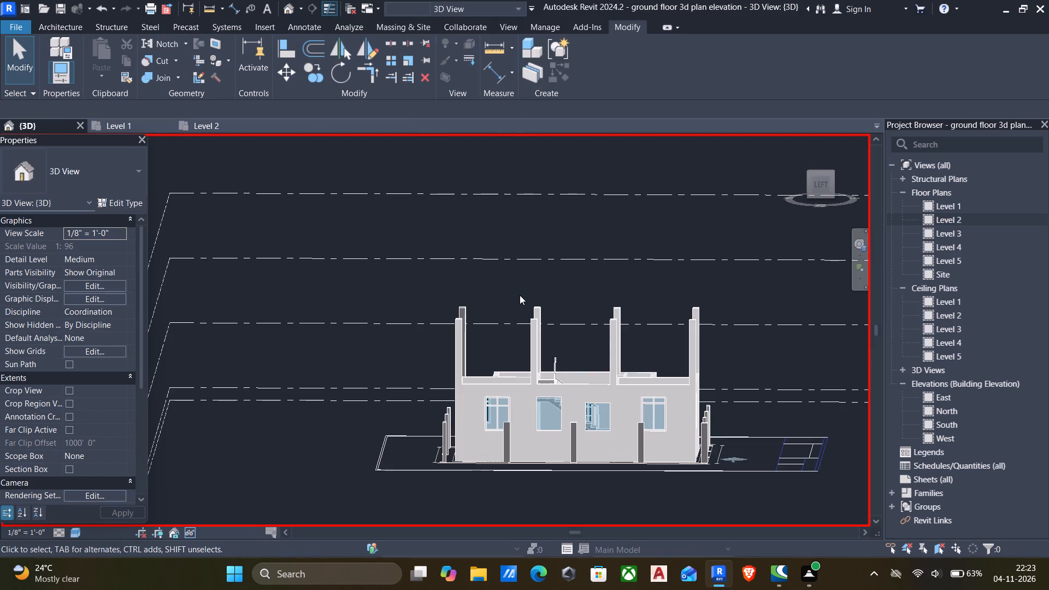
Examine the villa from above in 3D and look closely at the casework counter in the kitchen.
scroll(520, 295, "down", 7)
middle_click_drag(518, 344, 590, 510, "shift")
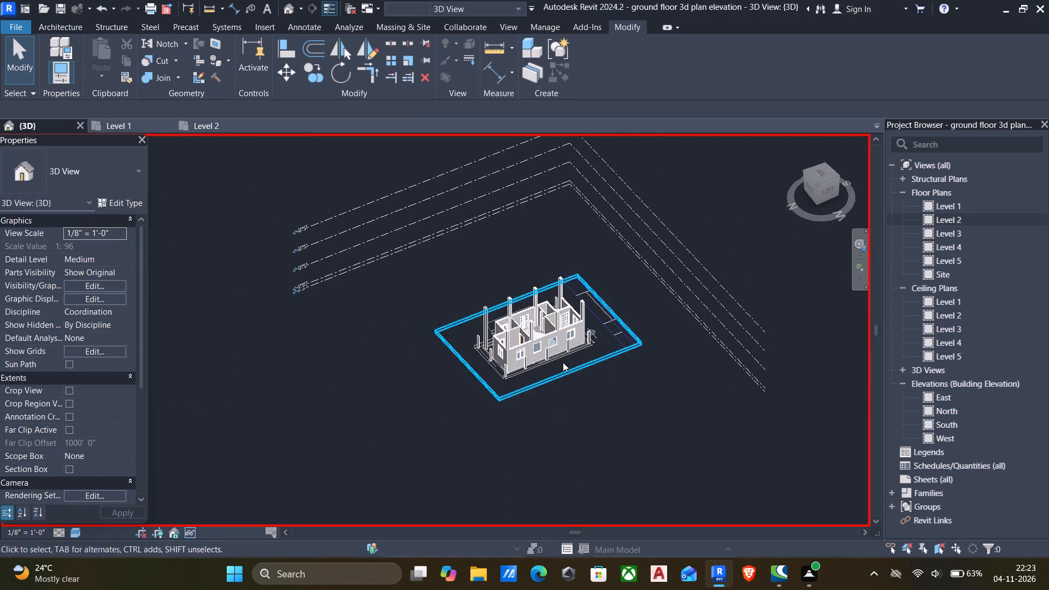
scroll(557, 317, "up", 3)
scroll(553, 320, "down", 3)
middle_click_drag(551, 331, 569, 464, "shift")
scroll(540, 317, "up", 6)
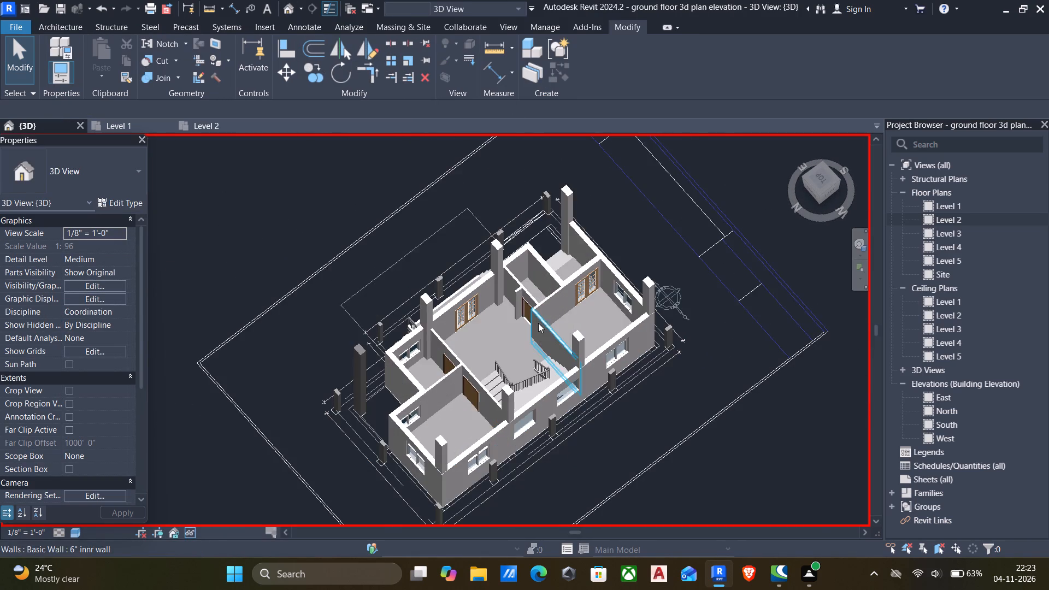
scroll(541, 332, "up", 5)
scroll(531, 326, "down", 2)
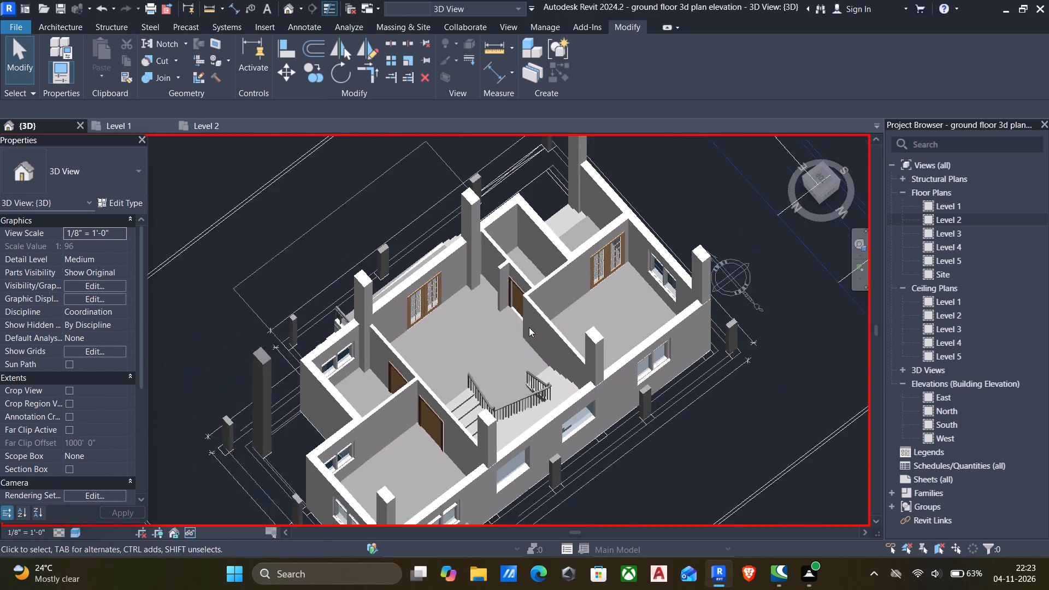
scroll(529, 327, "down", 6)
middle_click_drag(519, 333, 592, 368, "shift")
scroll(518, 344, "down", 1, "shift")
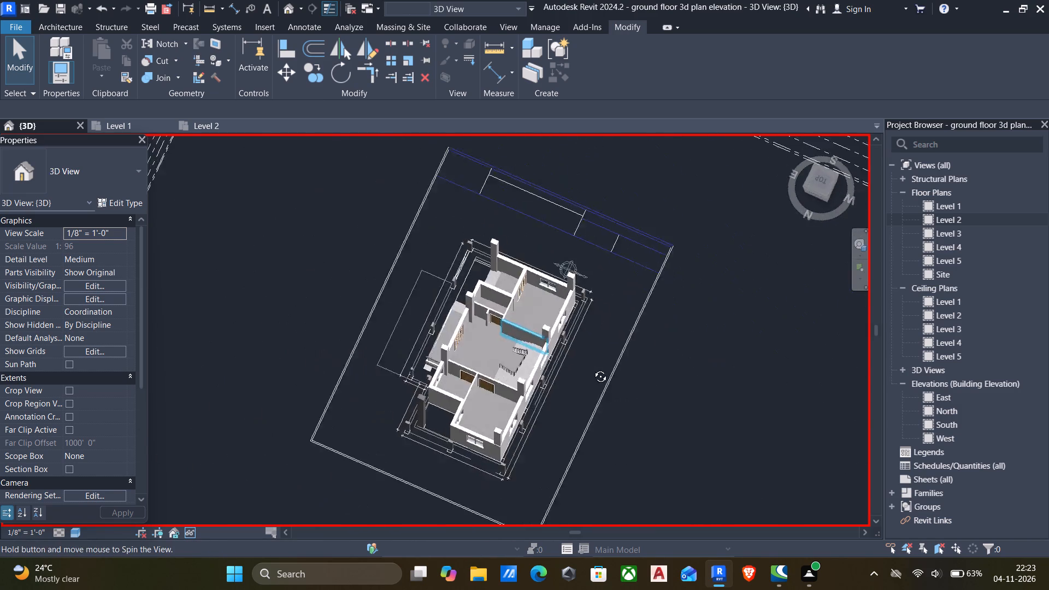
middle_click_drag(592, 368, 870, 377, "shift")
scroll(553, 403, "up", 7)
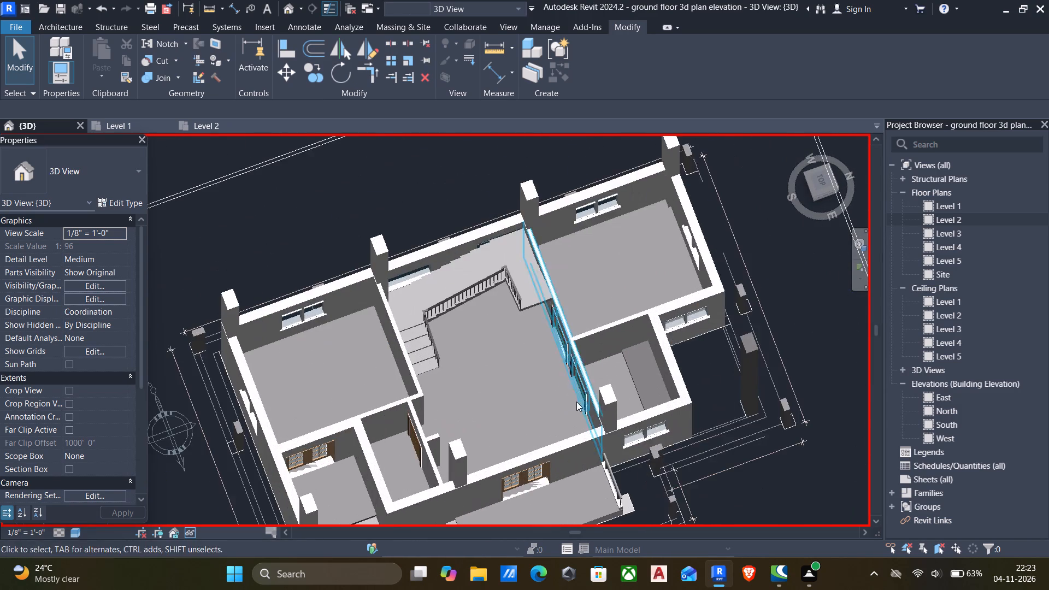
scroll(611, 391, "up", 6)
middle_click_drag(641, 374, 681, 335)
middle_click_drag(681, 334, 665, 347, "shift")
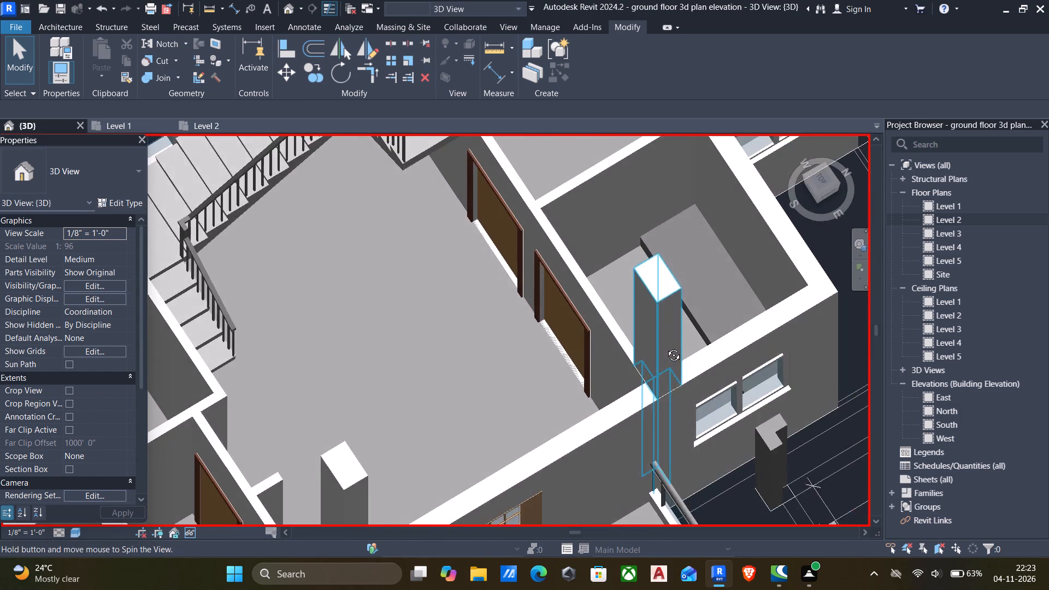
middle_click_drag(665, 347, 661, 367, "shift")
scroll(671, 307, "up", 6)
scroll(657, 309, "down", 1)
middle_click_drag(656, 310, 658, 306, "shift")
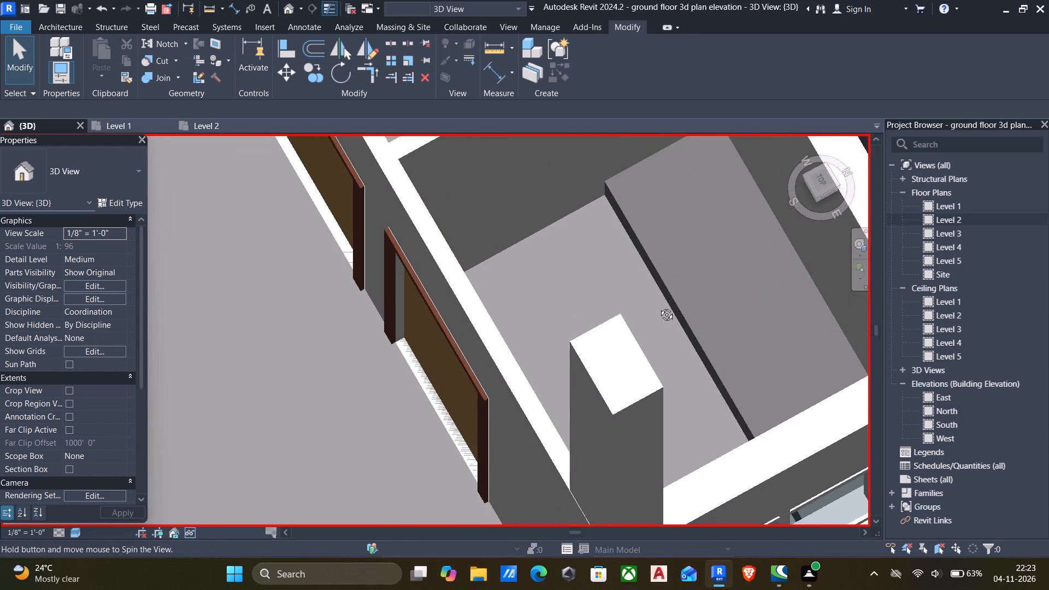
middle_click_drag(658, 306, 687, 476, "shift")
scroll(618, 350, "up", 2)
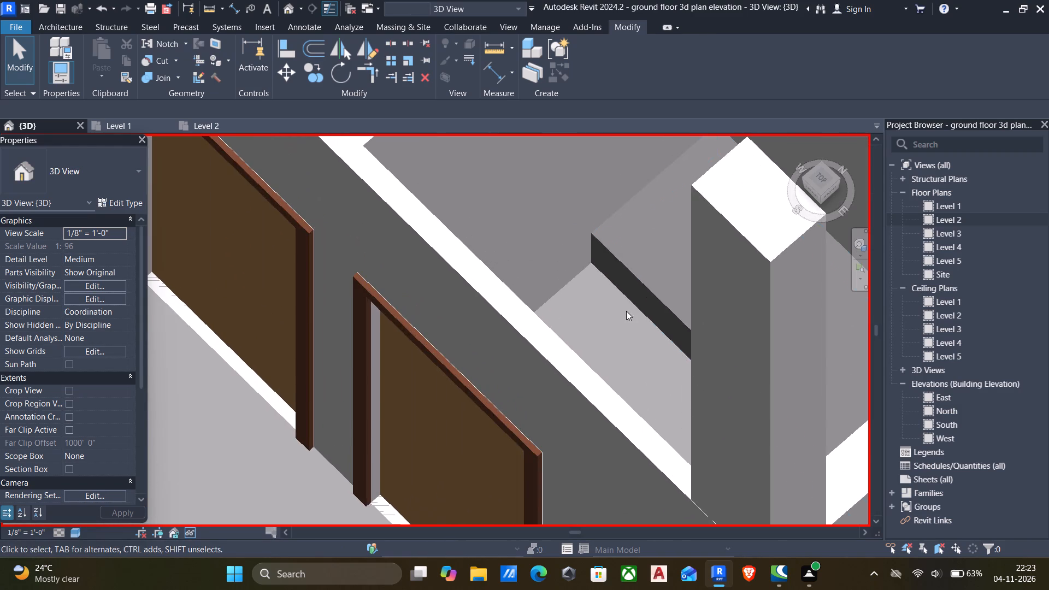
Edit the kitchen counter casework in place and set its extrusion depth to 3".
left_click(635, 281)
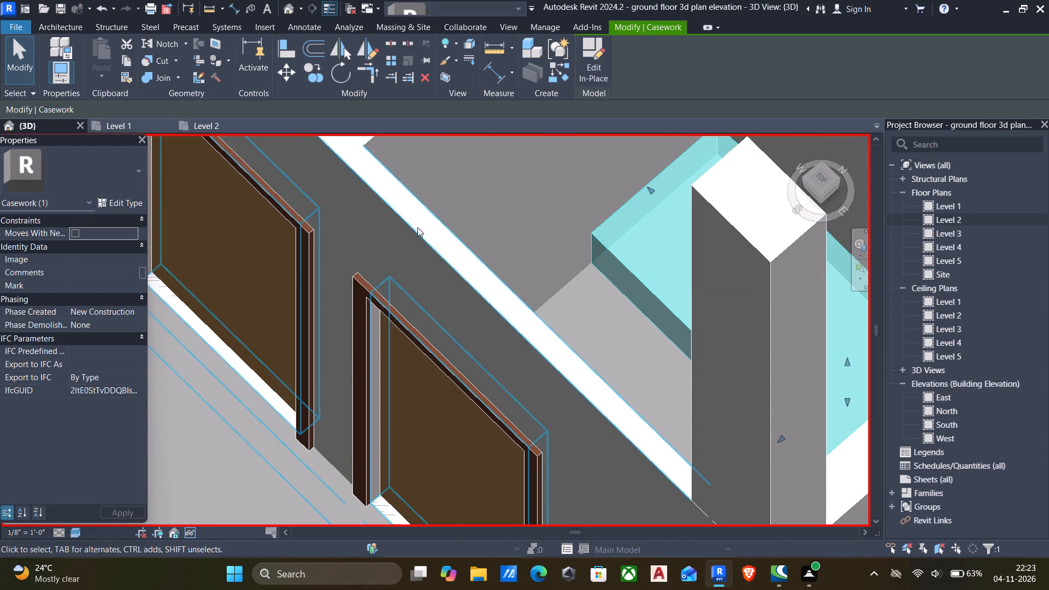
left_click(600, 54)
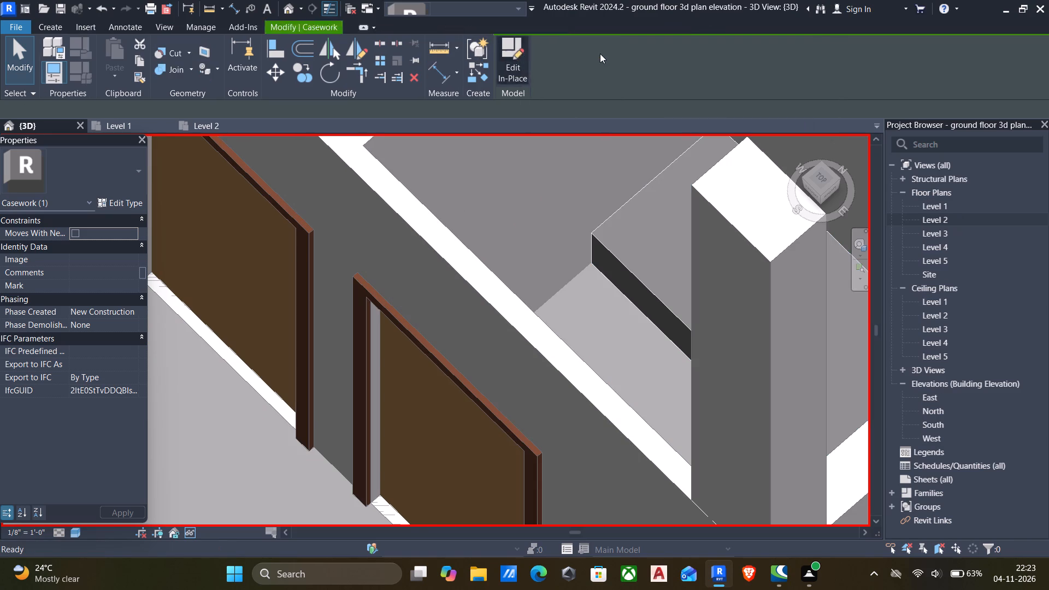
left_click(610, 260)
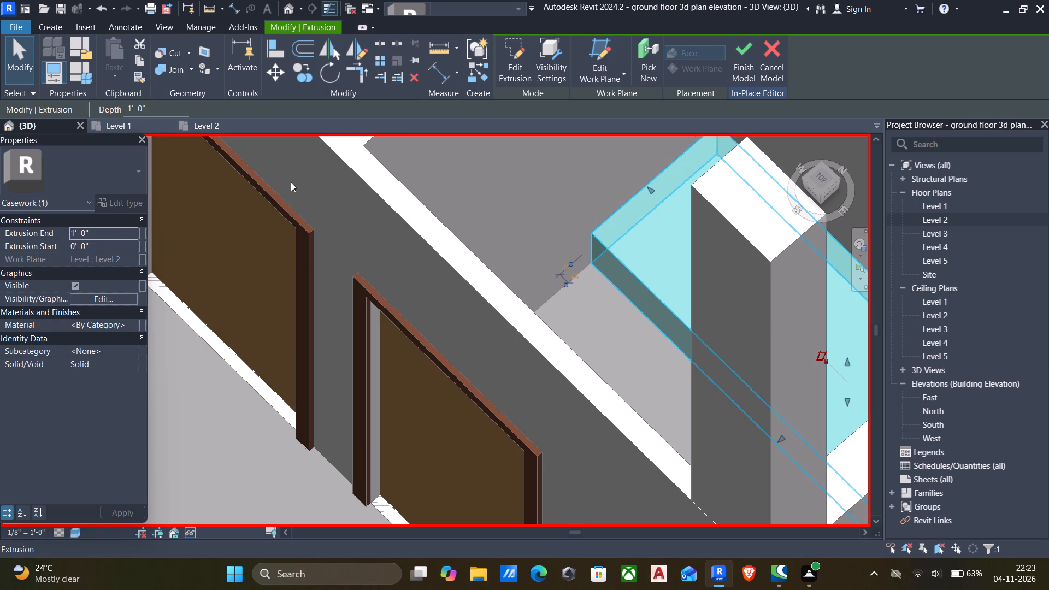
left_click(155, 108)
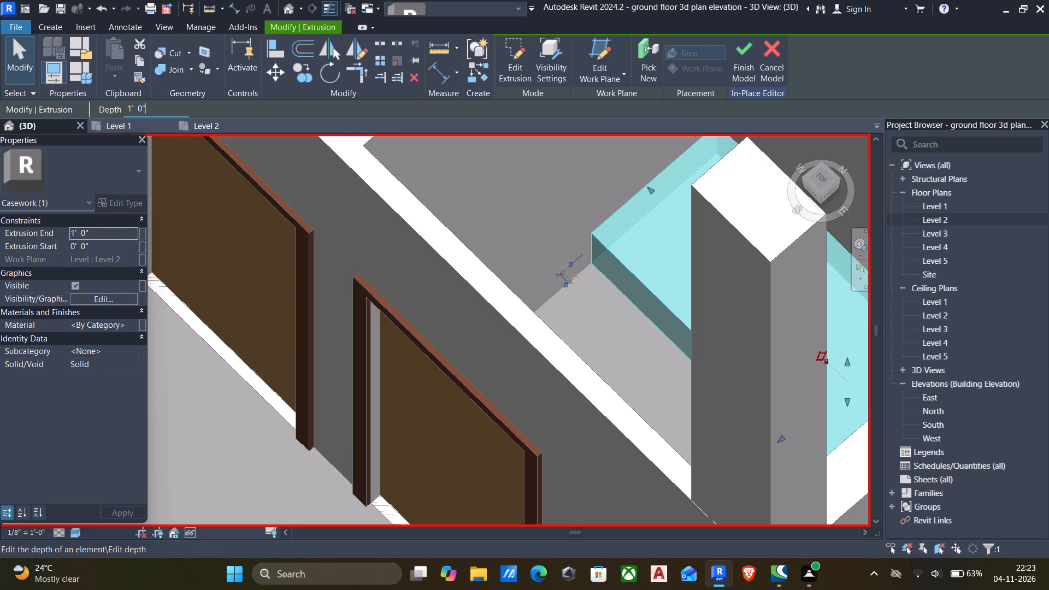
left_click_drag(155, 108, 96, 105)
type("3\"")
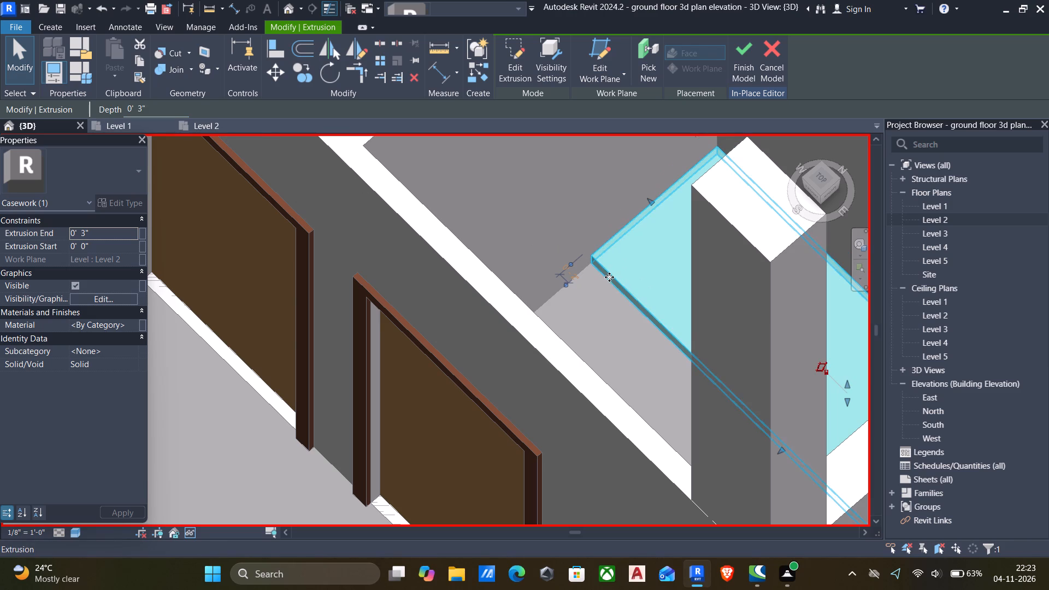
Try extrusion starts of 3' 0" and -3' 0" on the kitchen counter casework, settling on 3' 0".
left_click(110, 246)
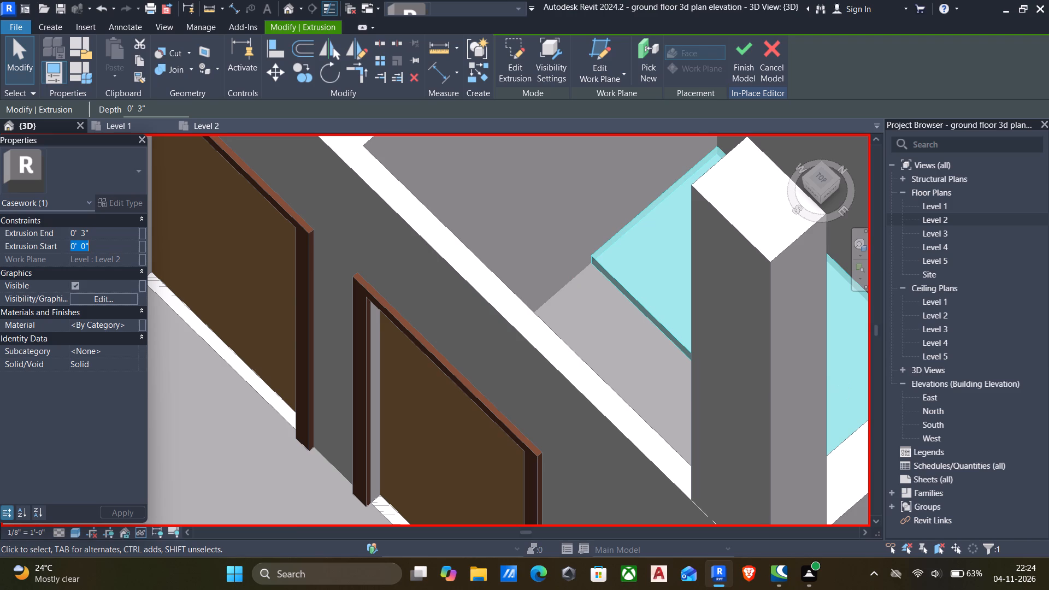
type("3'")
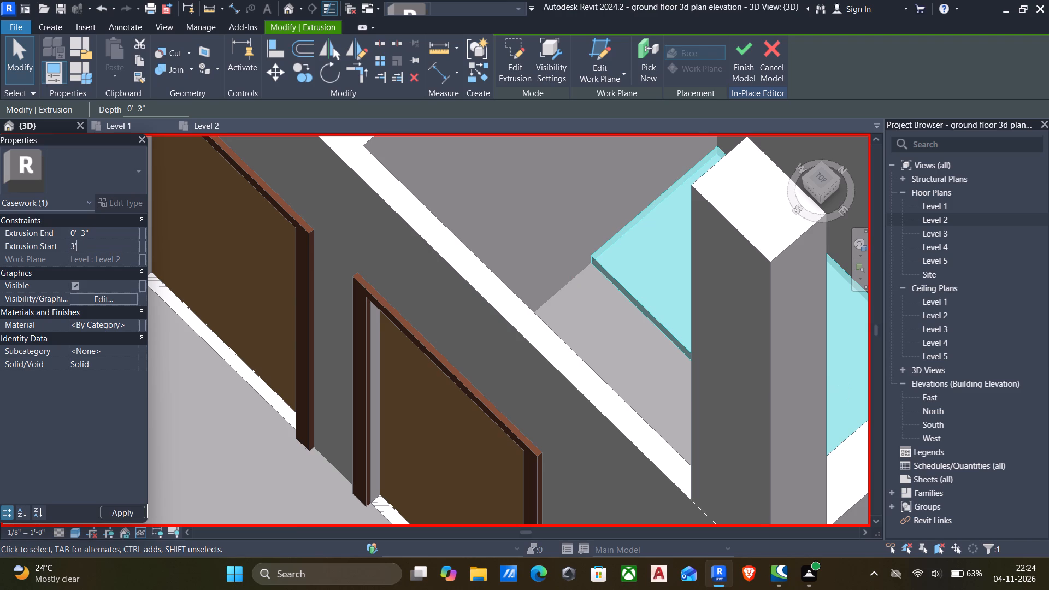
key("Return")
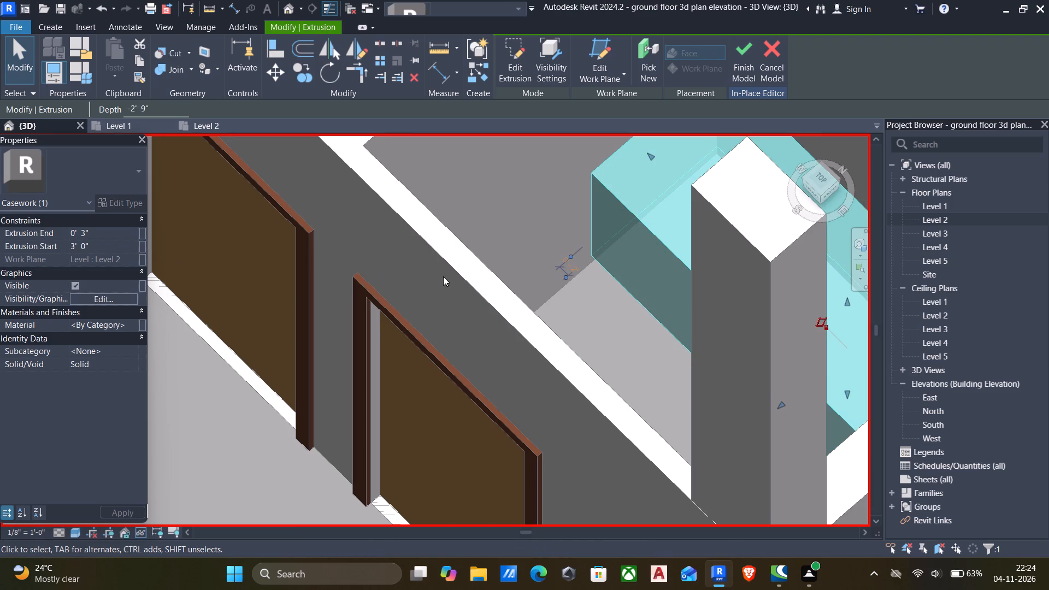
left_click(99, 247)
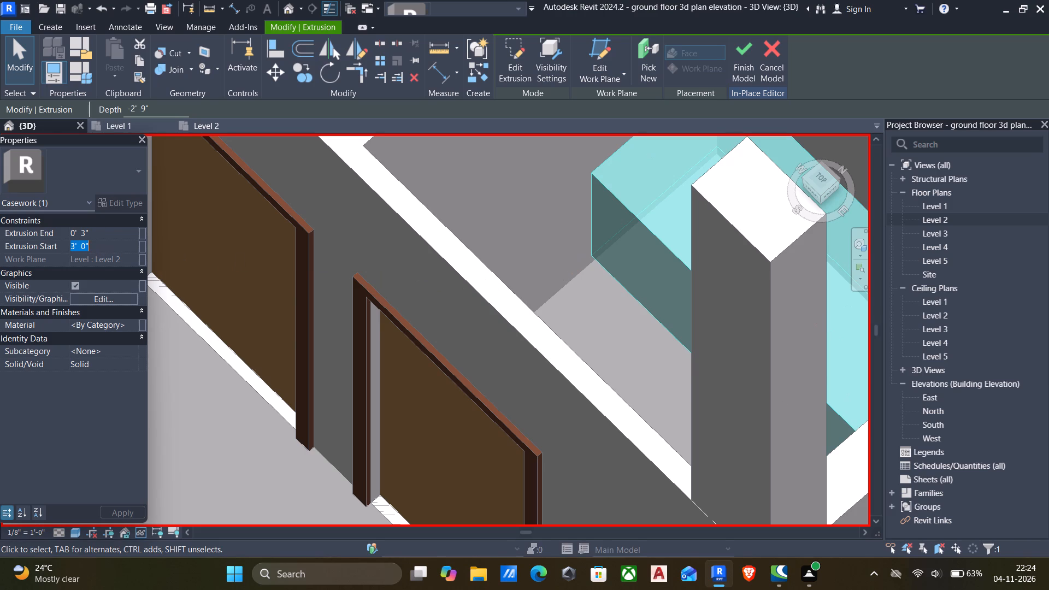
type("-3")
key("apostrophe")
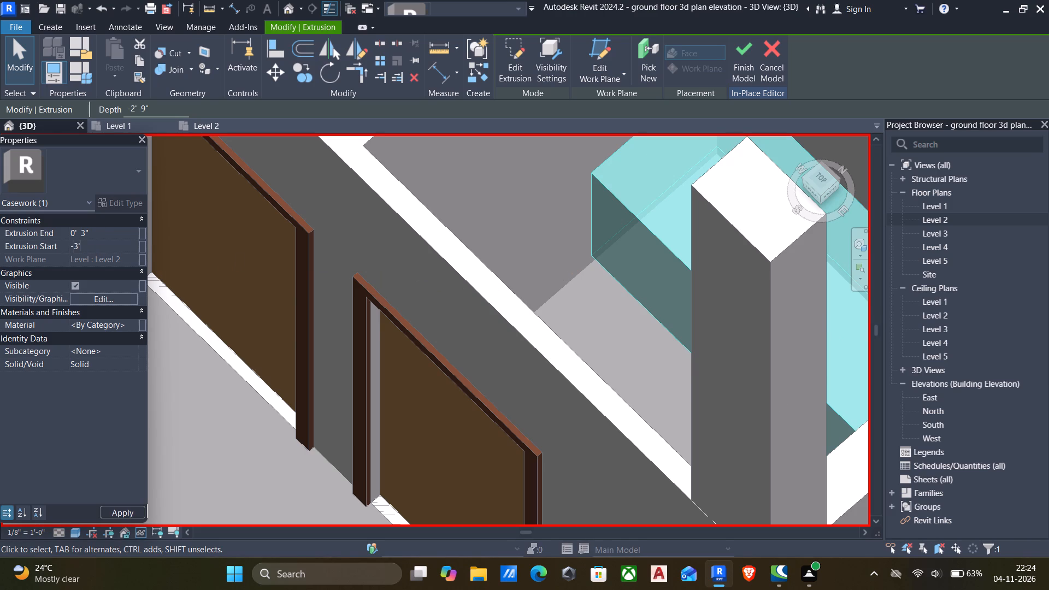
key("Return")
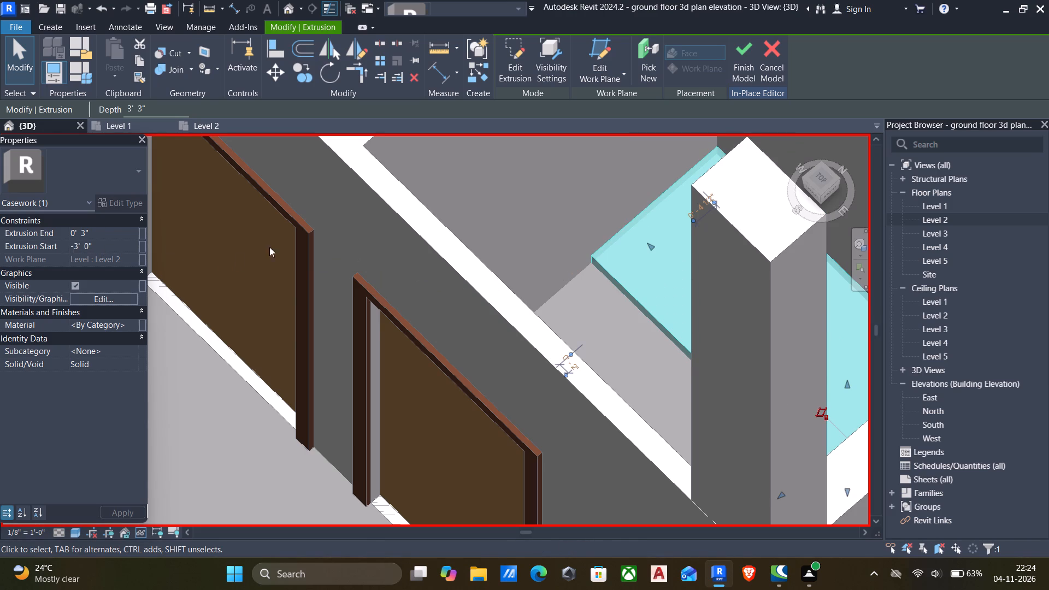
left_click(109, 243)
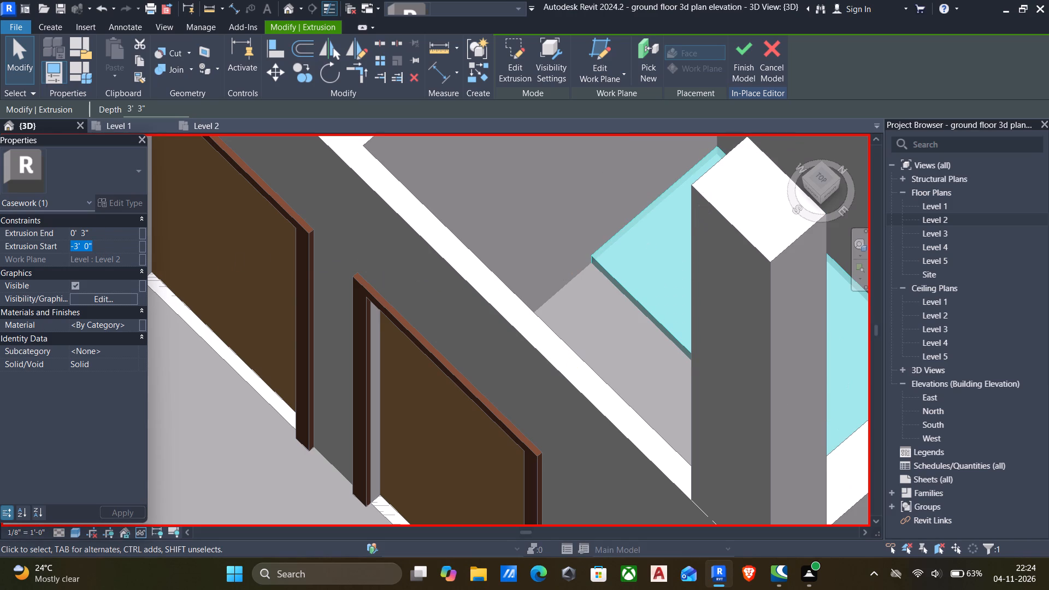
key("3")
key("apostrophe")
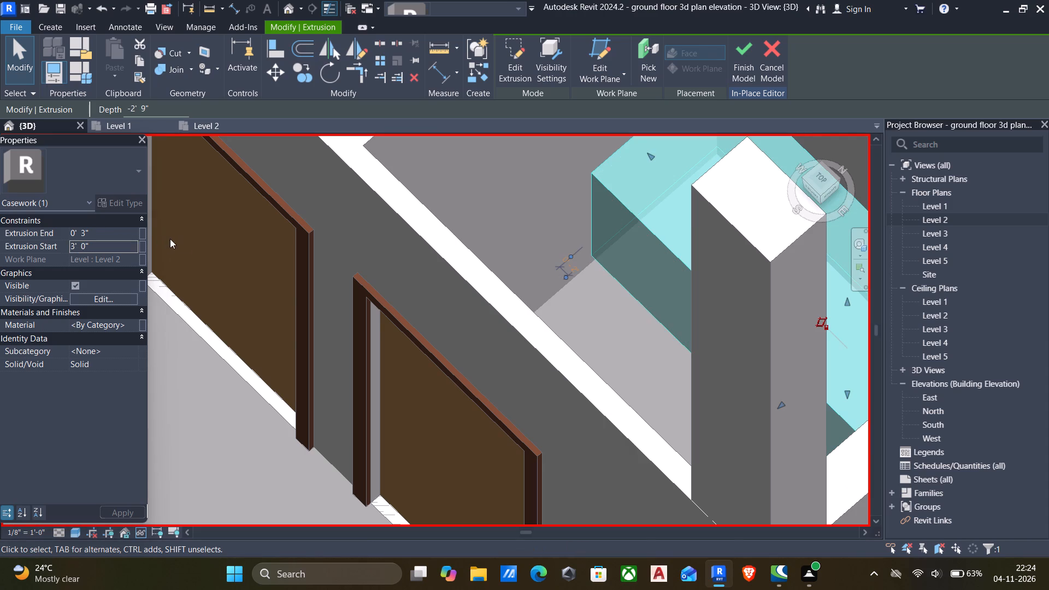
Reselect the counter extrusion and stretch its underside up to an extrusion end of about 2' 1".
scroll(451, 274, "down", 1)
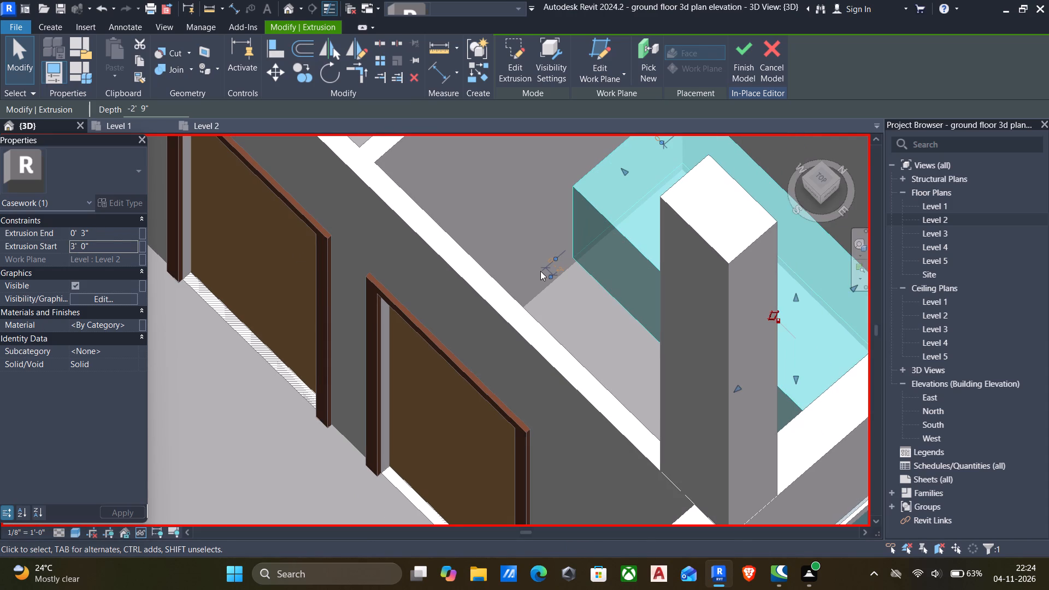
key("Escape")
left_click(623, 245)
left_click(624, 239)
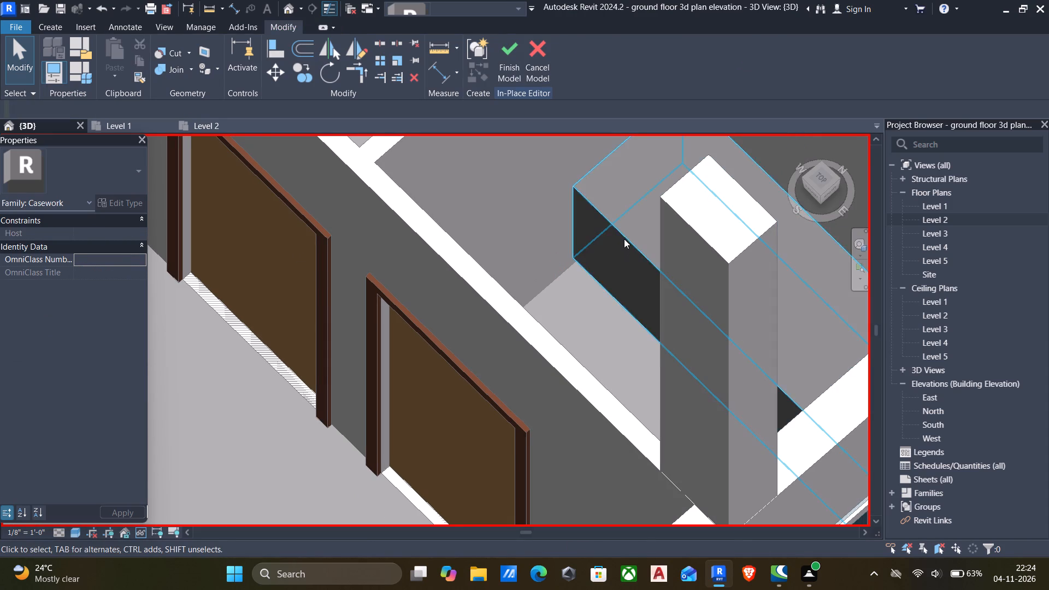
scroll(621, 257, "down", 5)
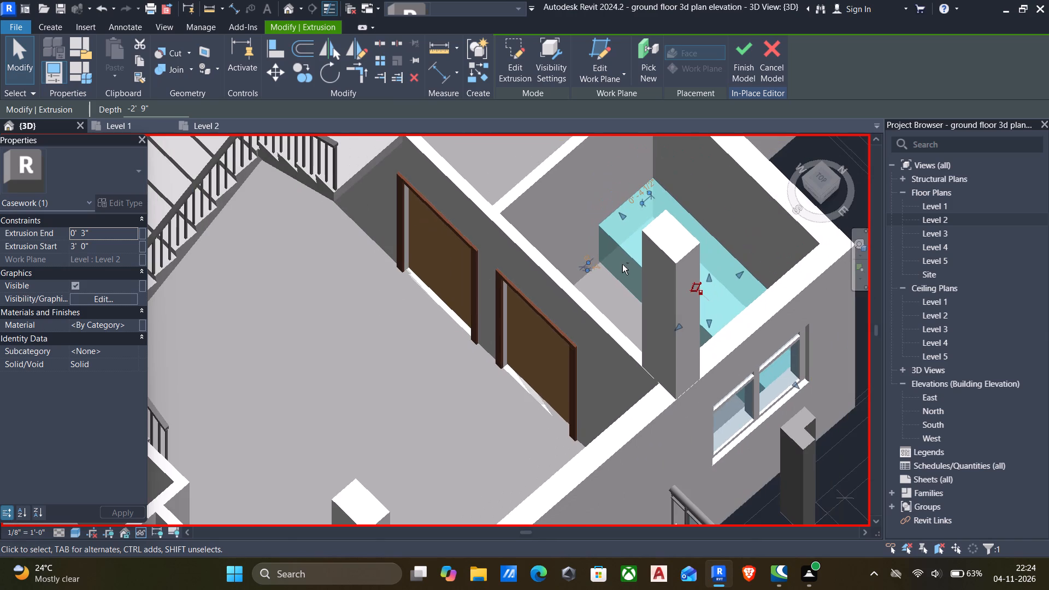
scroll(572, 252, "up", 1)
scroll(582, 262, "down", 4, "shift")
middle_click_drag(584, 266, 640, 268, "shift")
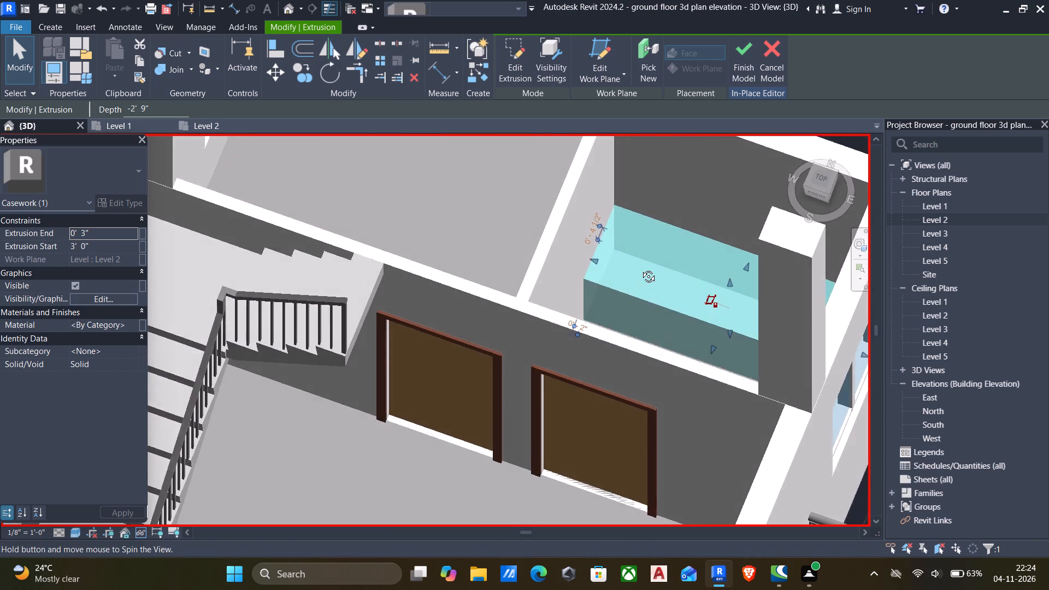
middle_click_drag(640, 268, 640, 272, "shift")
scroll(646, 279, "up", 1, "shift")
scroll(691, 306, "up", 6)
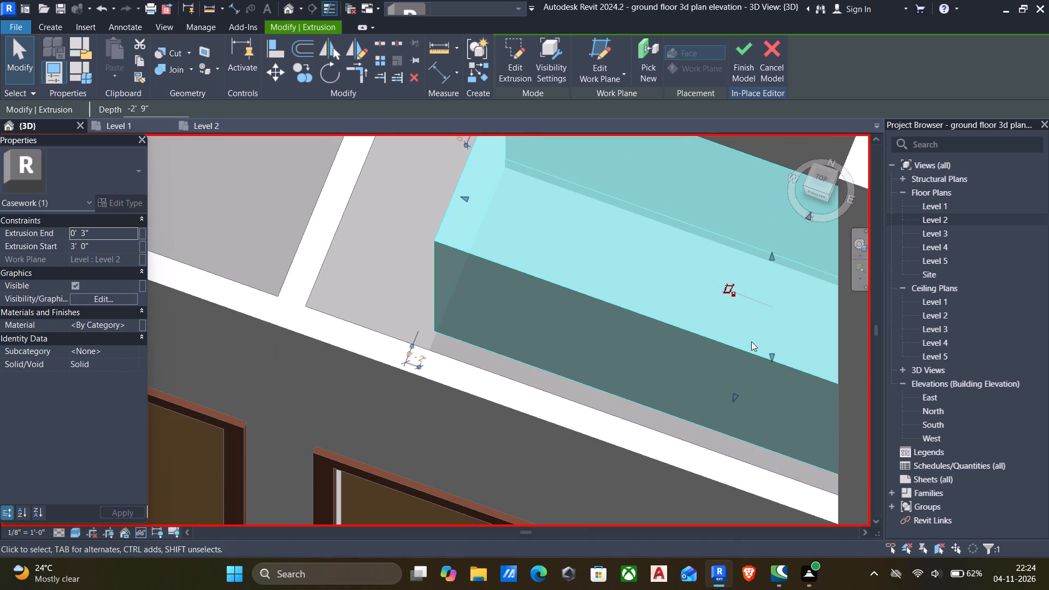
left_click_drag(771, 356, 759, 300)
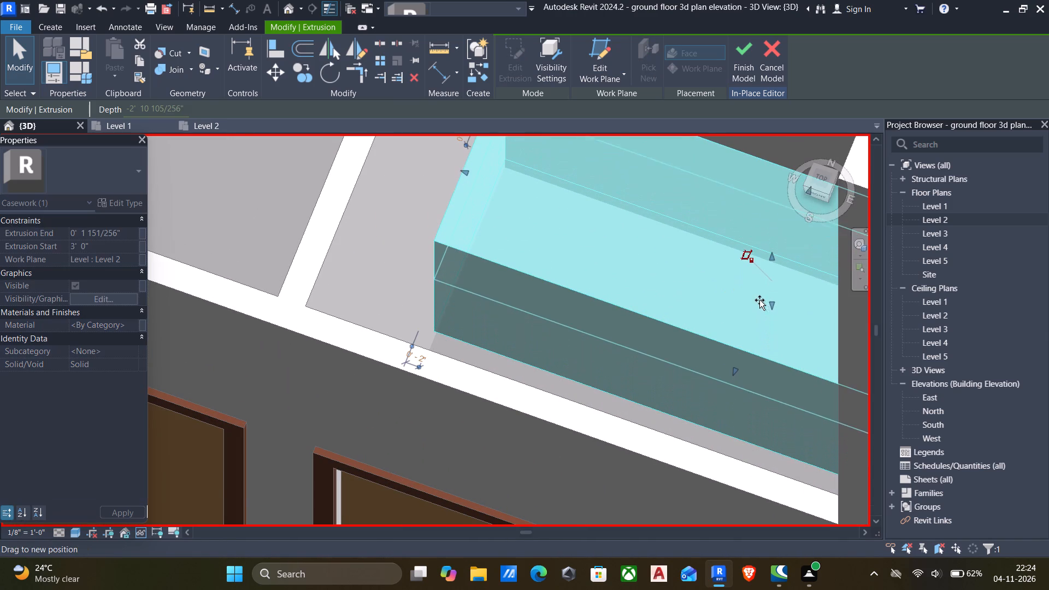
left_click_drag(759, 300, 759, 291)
Stretch the counter extrusion's top face up to about 4' 3" and its underside up to about 2' 9".
scroll(724, 289, "down", 2)
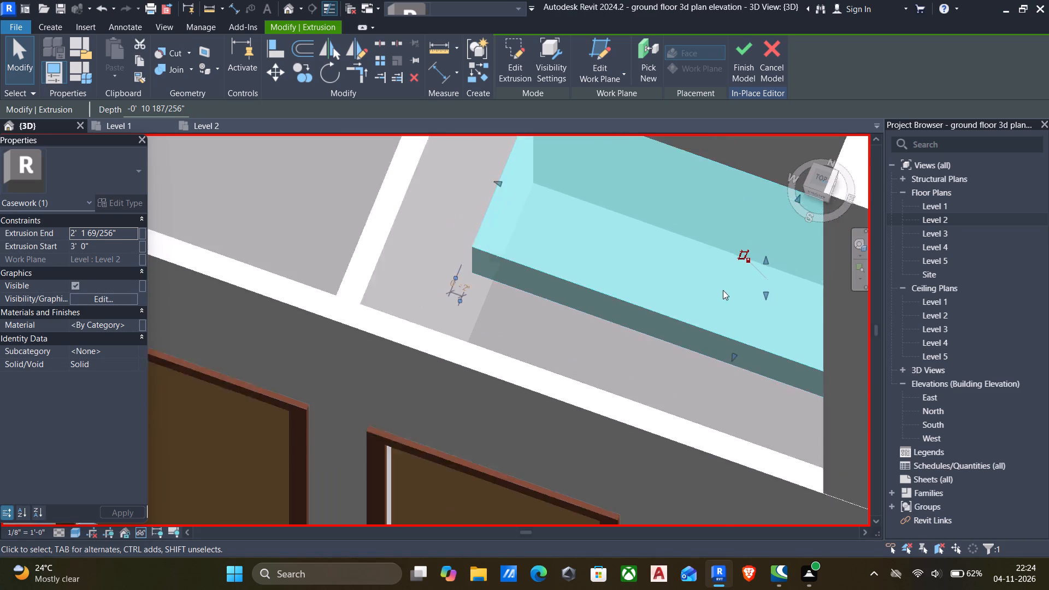
scroll(723, 290, "down", 5)
middle_click_drag(715, 294, 584, 282)
scroll(590, 301, "up", 5)
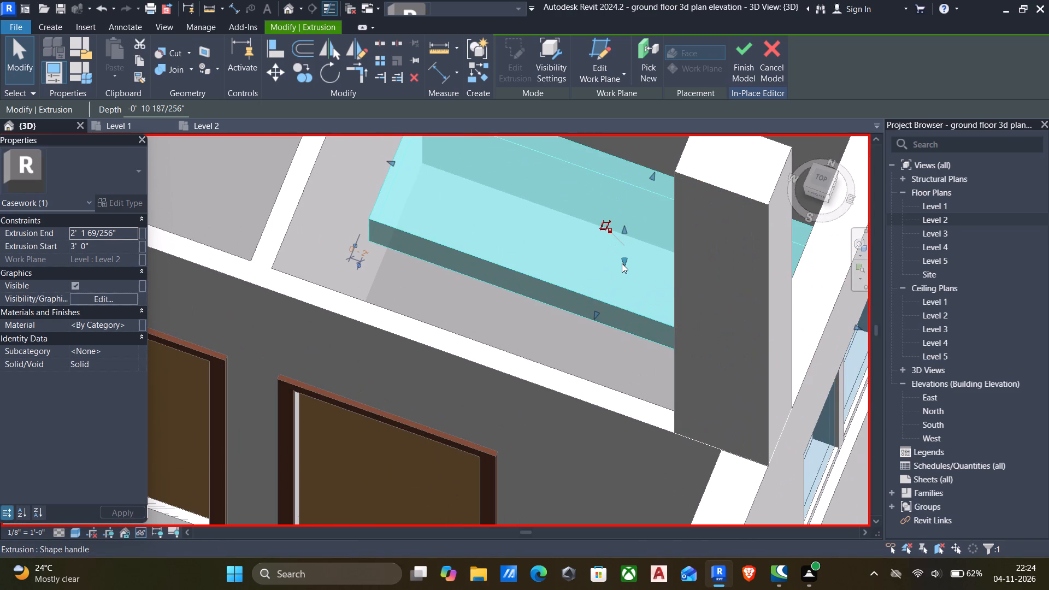
left_click_drag(623, 228, 624, 204)
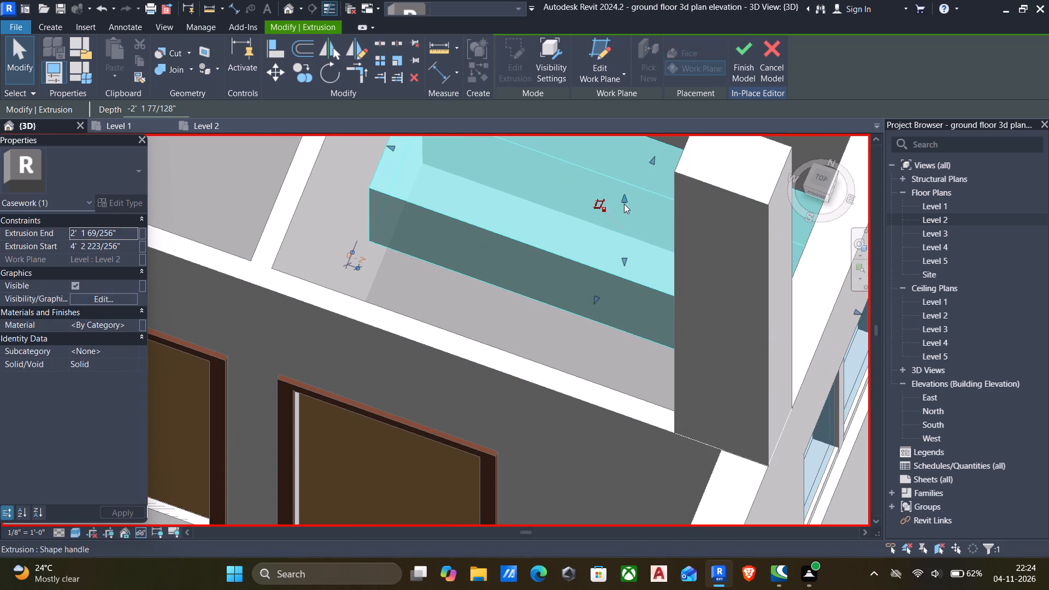
scroll(603, 245, "down", 6)
scroll(612, 261, "up", 2)
left_click_drag(612, 258, 612, 245)
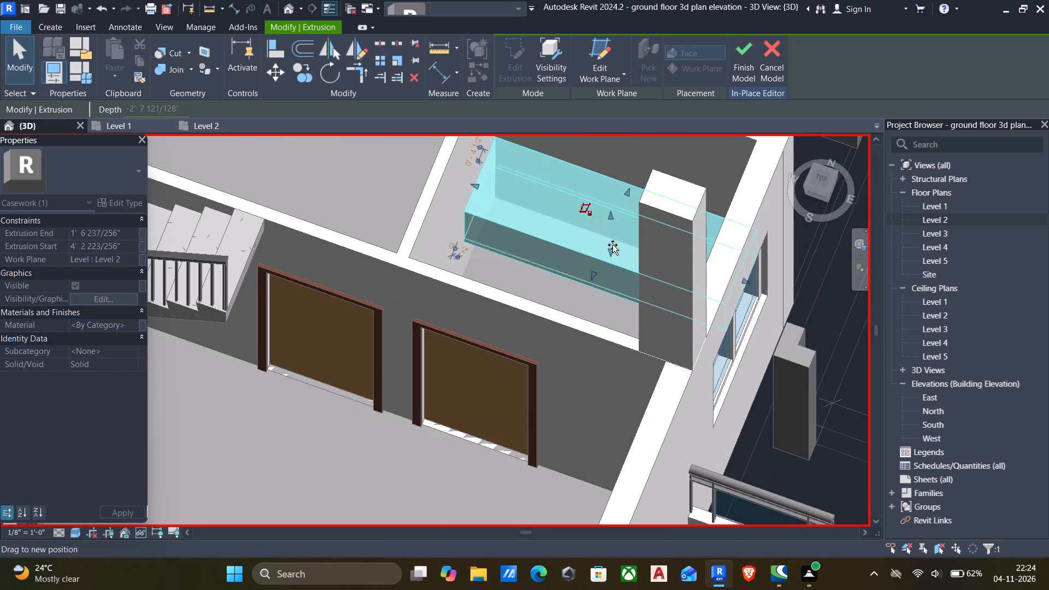
left_click_drag(612, 245, 614, 241)
key("Escape")
Examine the counter's height from outside, looking at the villa's front facade and the kitchen window.
scroll(600, 262, "down", 4)
middle_click_drag(597, 265, 569, 230, "shift")
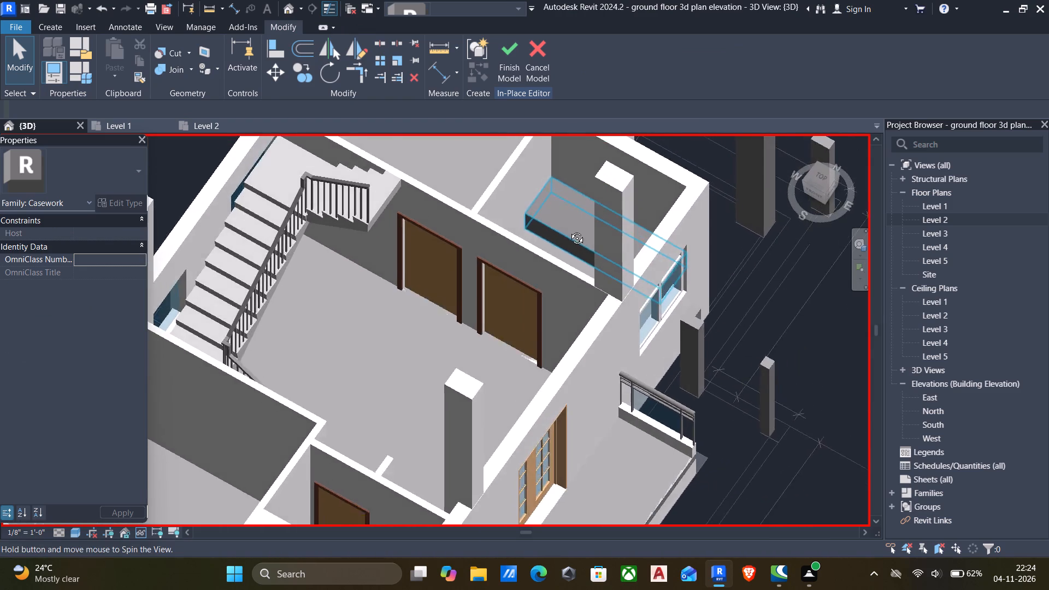
middle_click_drag(569, 230, 466, 116, "shift")
middle_click_drag(531, 219, 526, 214, "shift")
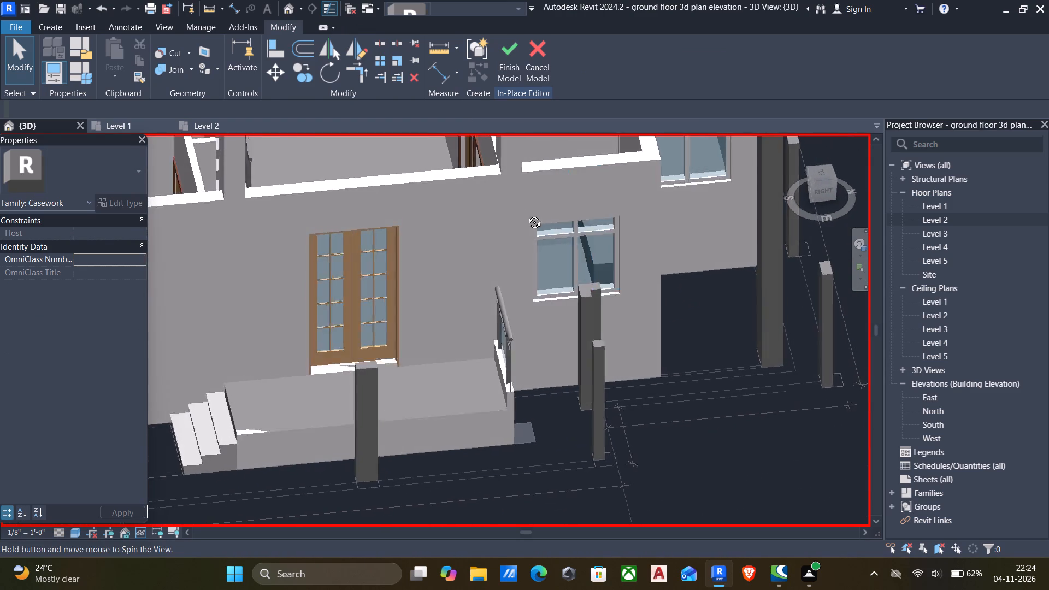
middle_click_drag(526, 214, 494, 179, "shift")
middle_click_drag(556, 235, 561, 208, "shift")
middle_click(561, 207, "shift")
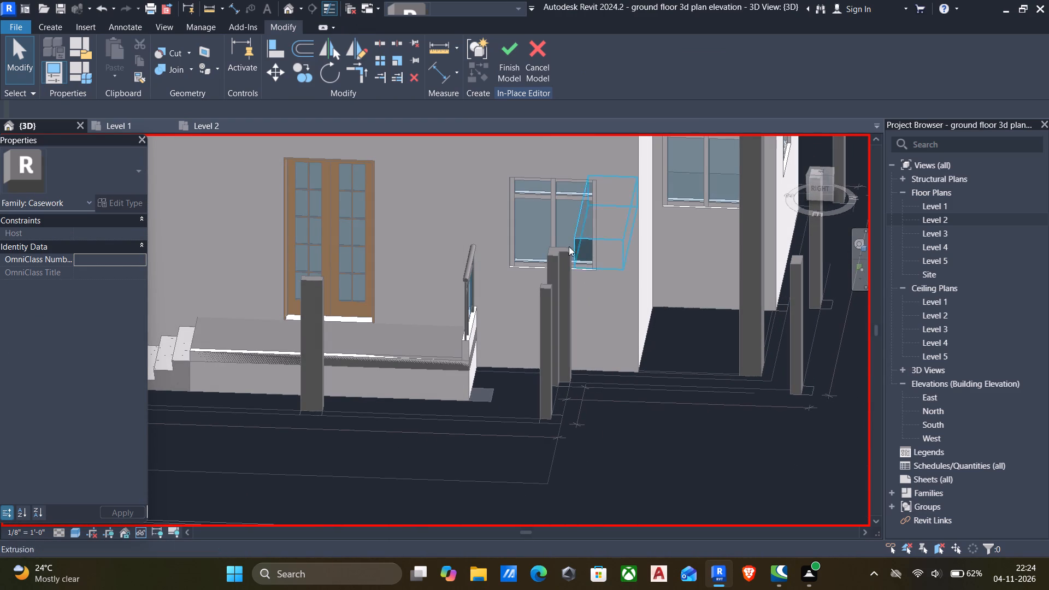
scroll(530, 226, "down", 3)
middle_click_drag(523, 253, 528, 383)
scroll(530, 383, "up", 1)
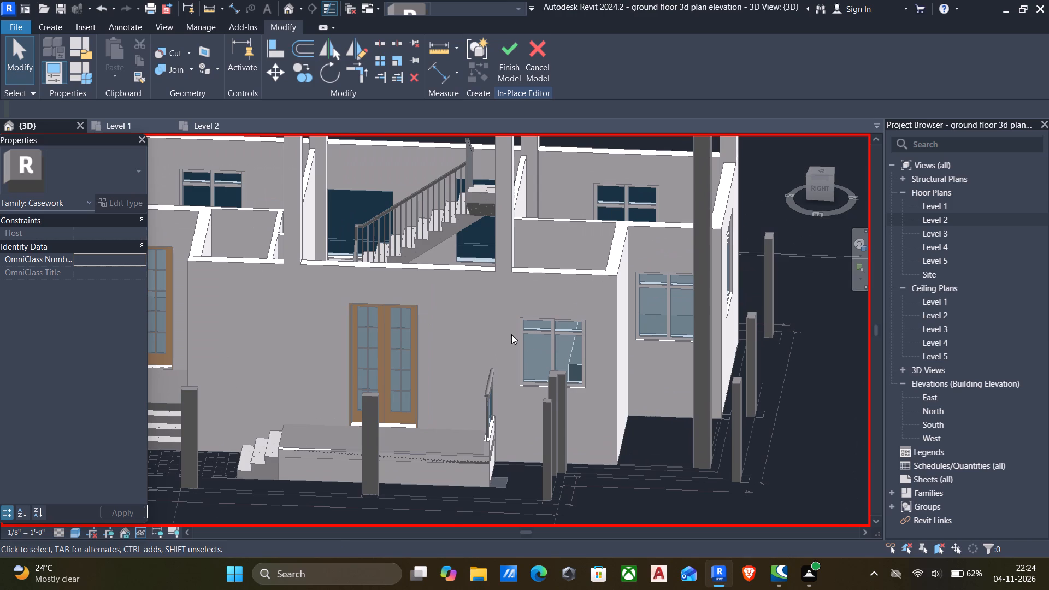
Finish the in-place model of the kitchen counter casework.
left_click(502, 46)
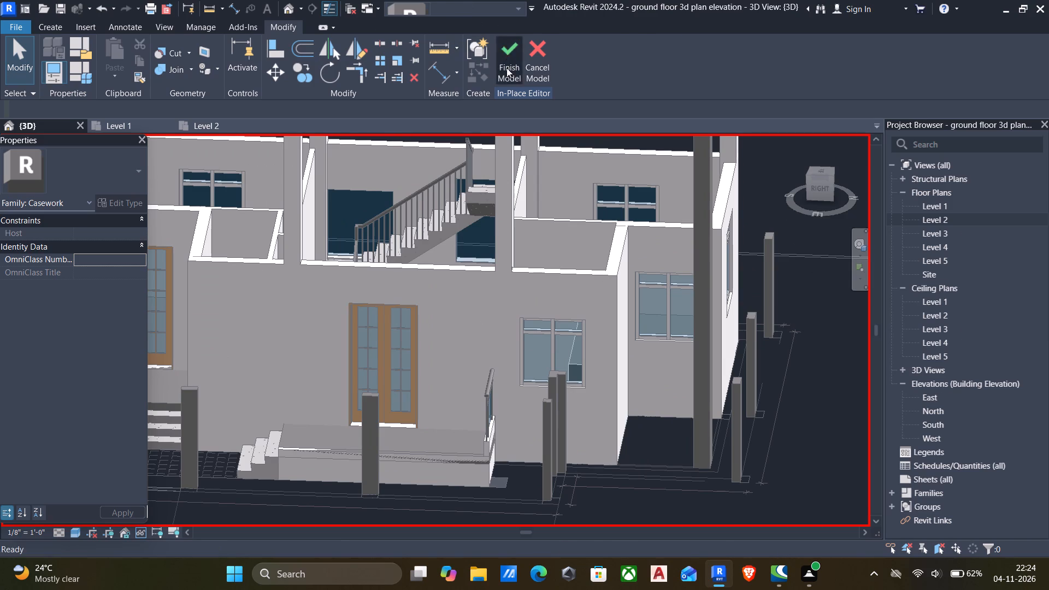
Temporarily hide the 9" exterior wall in front of the kitchen that holds the double door and window.
left_click(547, 274)
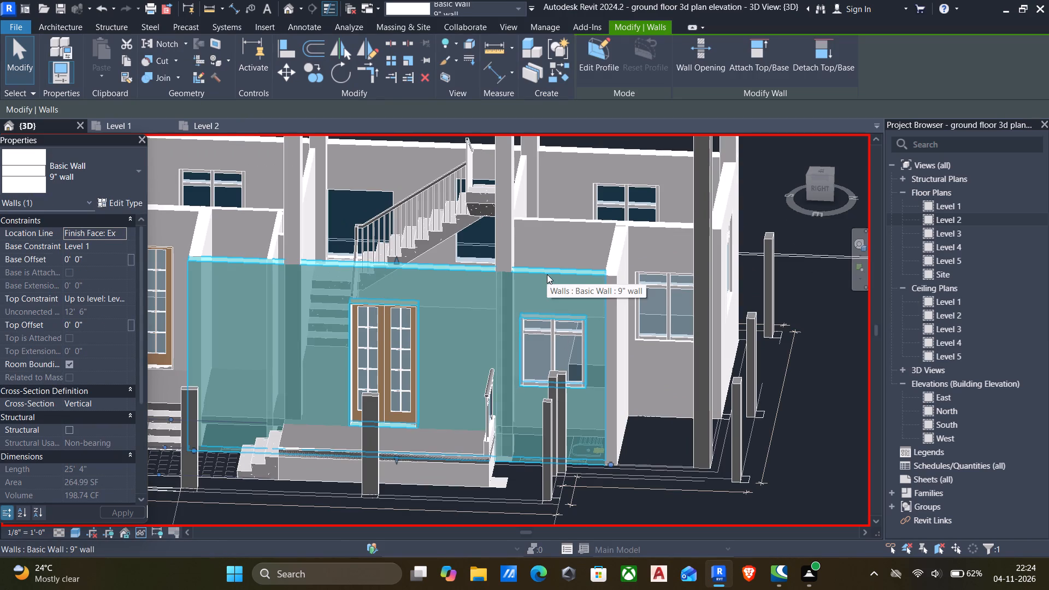
type("hh")
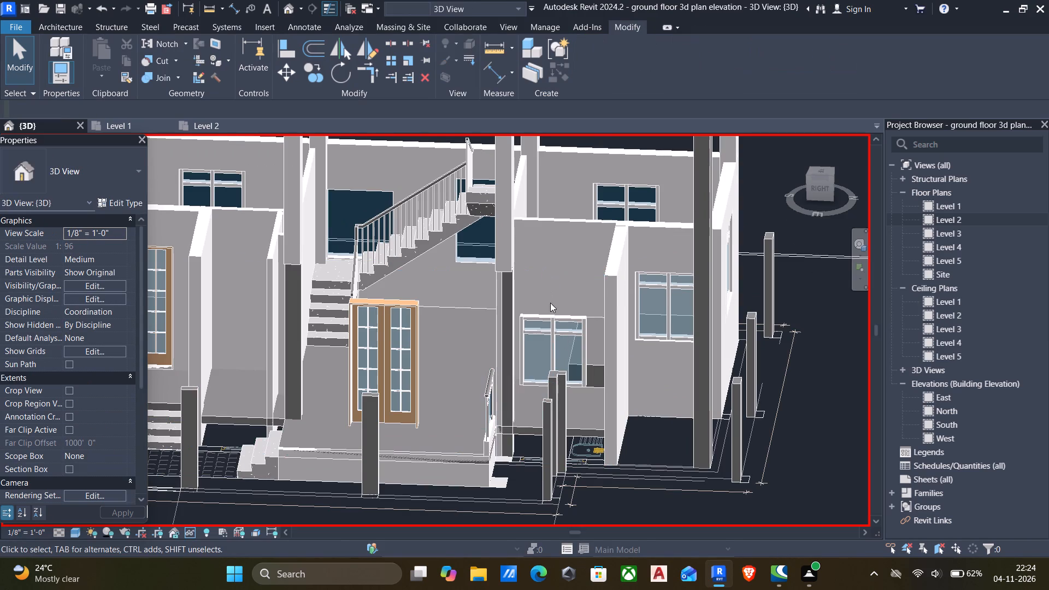
Edit the kitchen counter casework in place and set its extrusion end to 2' 0".
scroll(558, 316, "down", 2)
middle_click_drag(558, 318, 598, 402)
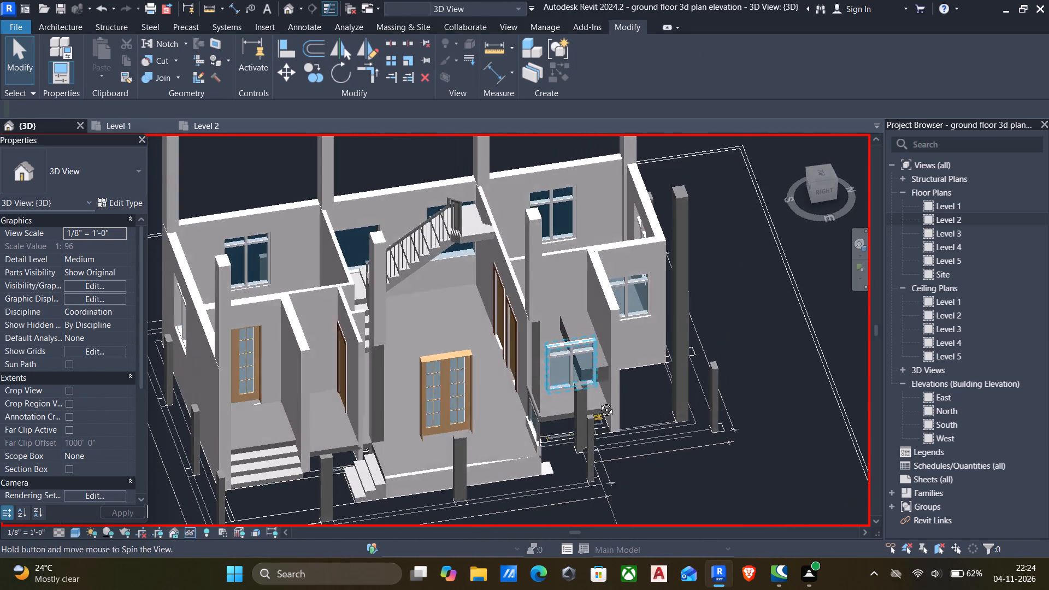
middle_click_drag(598, 402, 571, 269)
scroll(590, 351, "up", 2)
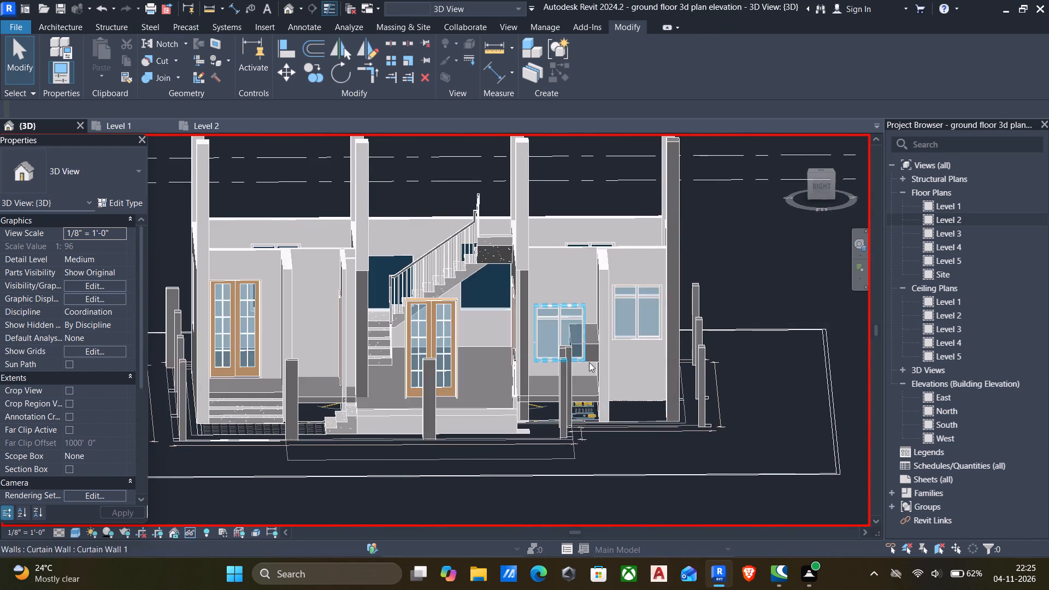
scroll(589, 362, "up", 9)
left_click(598, 361)
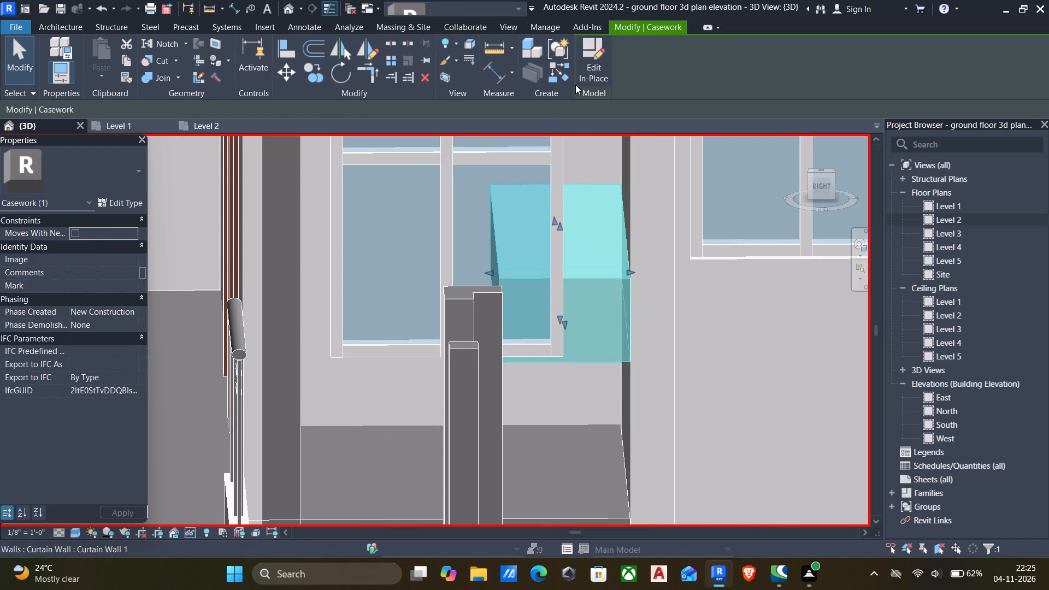
left_click(585, 70)
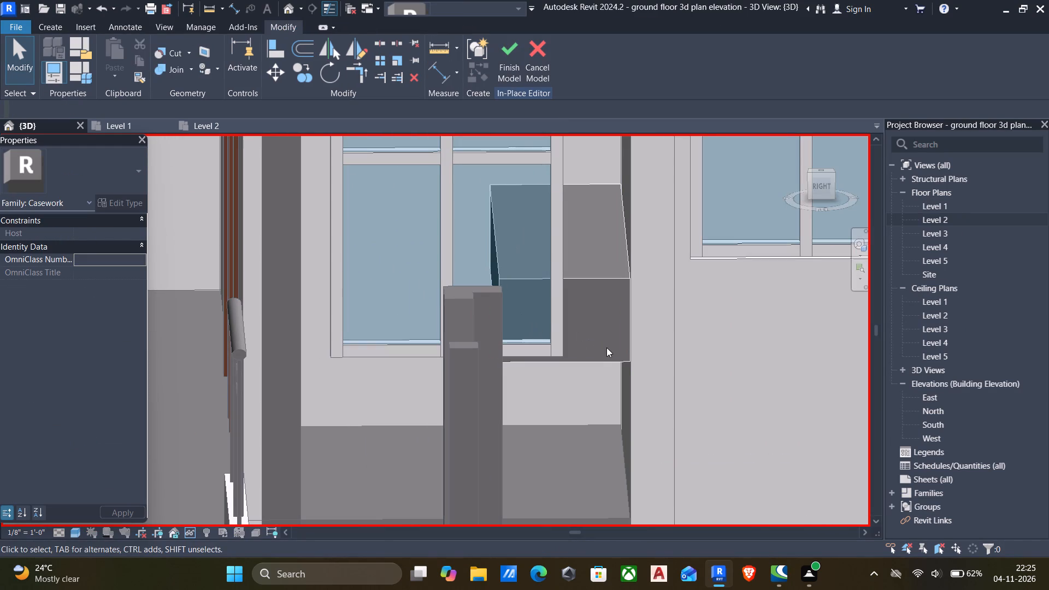
left_click(607, 357)
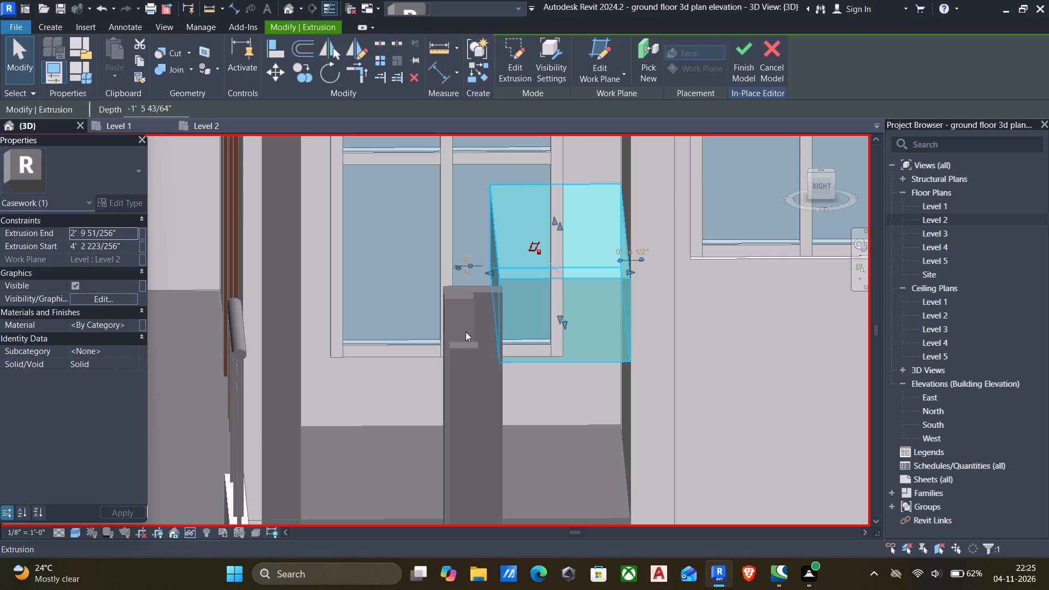
left_click(128, 233)
type("2'")
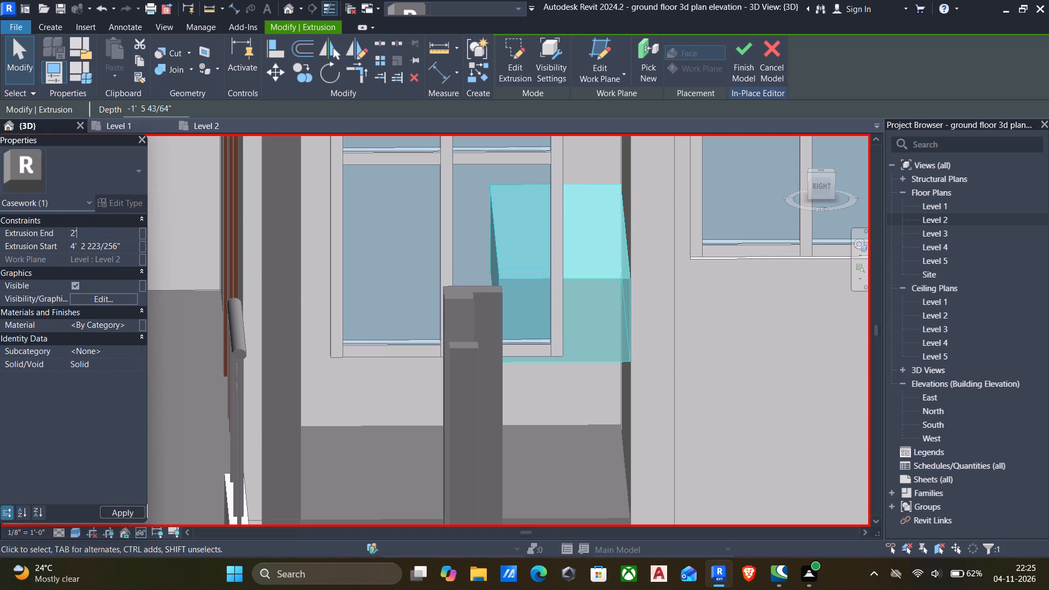
key("Return")
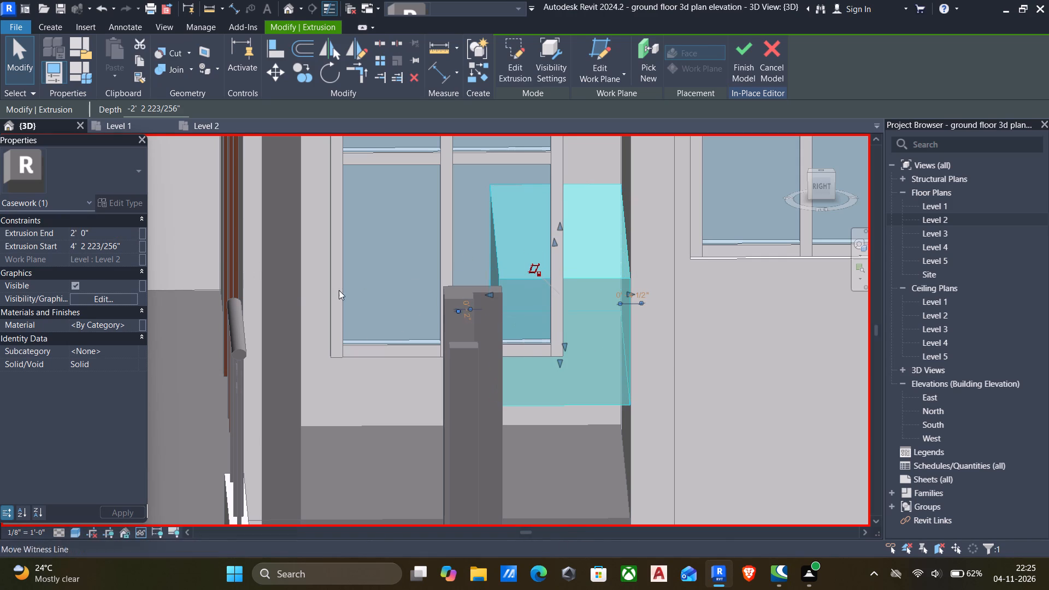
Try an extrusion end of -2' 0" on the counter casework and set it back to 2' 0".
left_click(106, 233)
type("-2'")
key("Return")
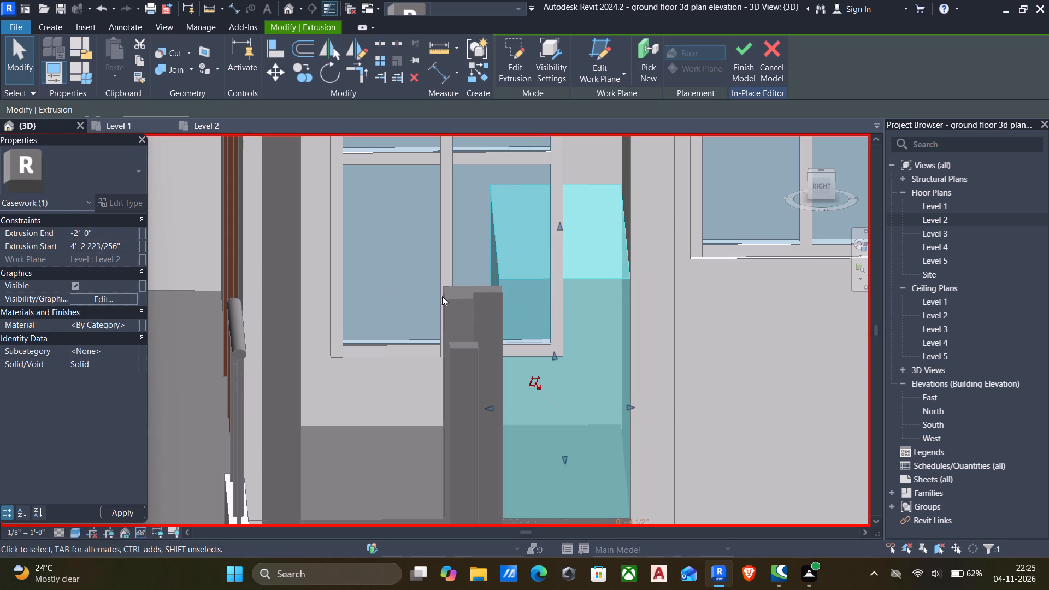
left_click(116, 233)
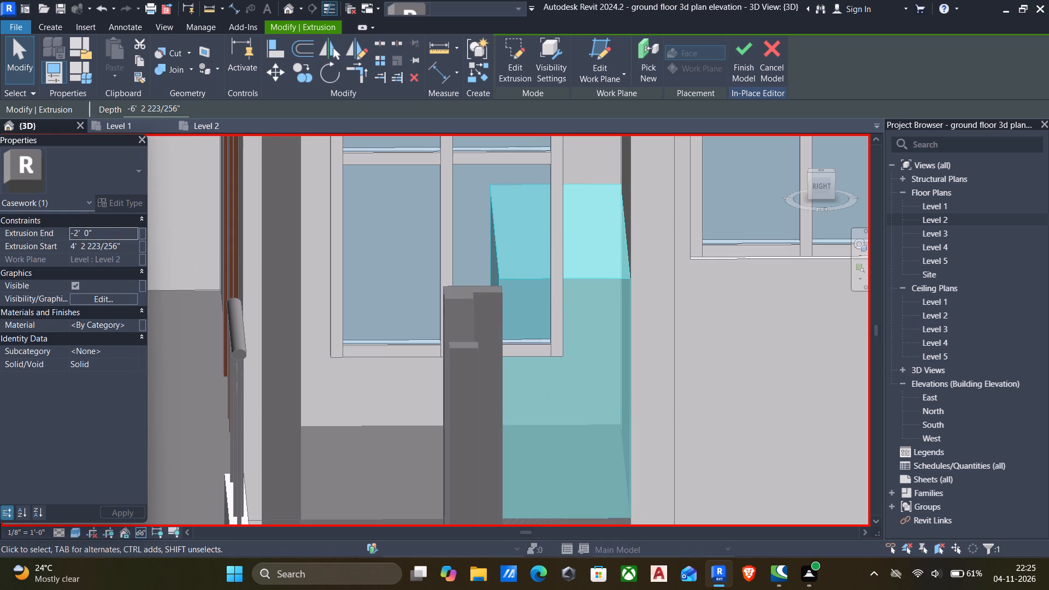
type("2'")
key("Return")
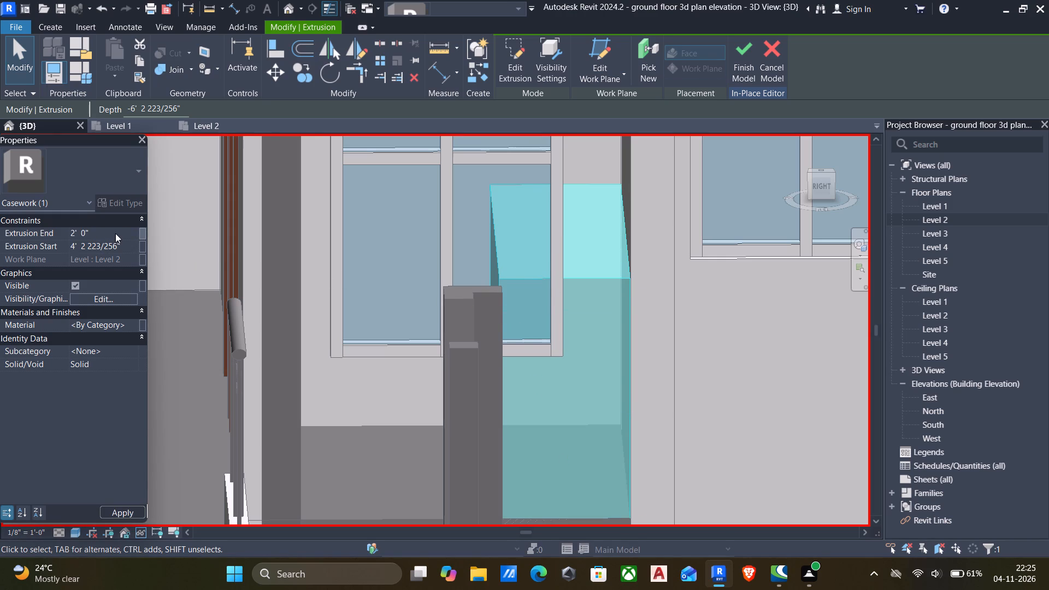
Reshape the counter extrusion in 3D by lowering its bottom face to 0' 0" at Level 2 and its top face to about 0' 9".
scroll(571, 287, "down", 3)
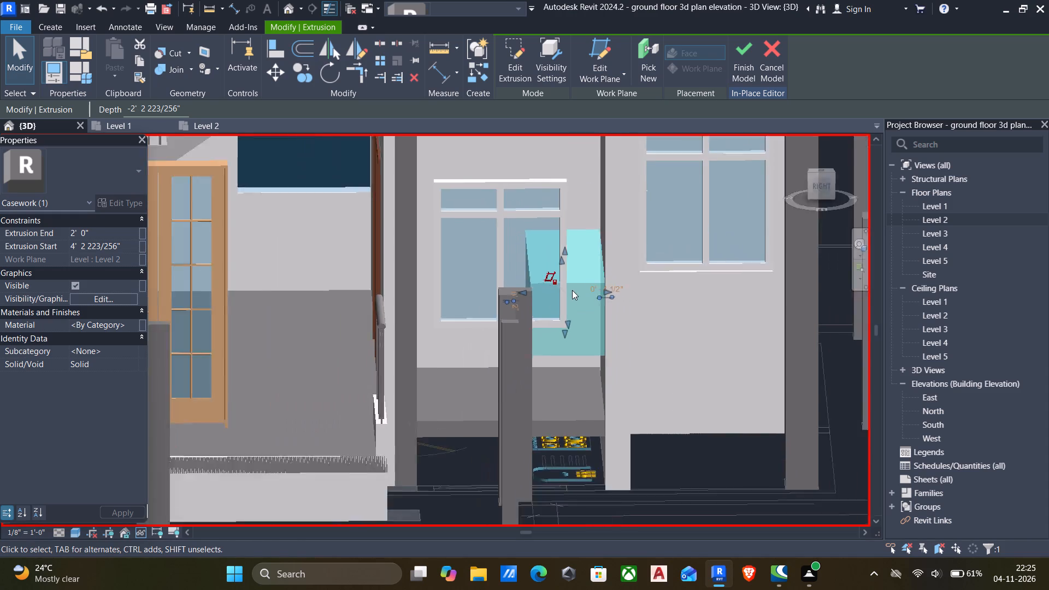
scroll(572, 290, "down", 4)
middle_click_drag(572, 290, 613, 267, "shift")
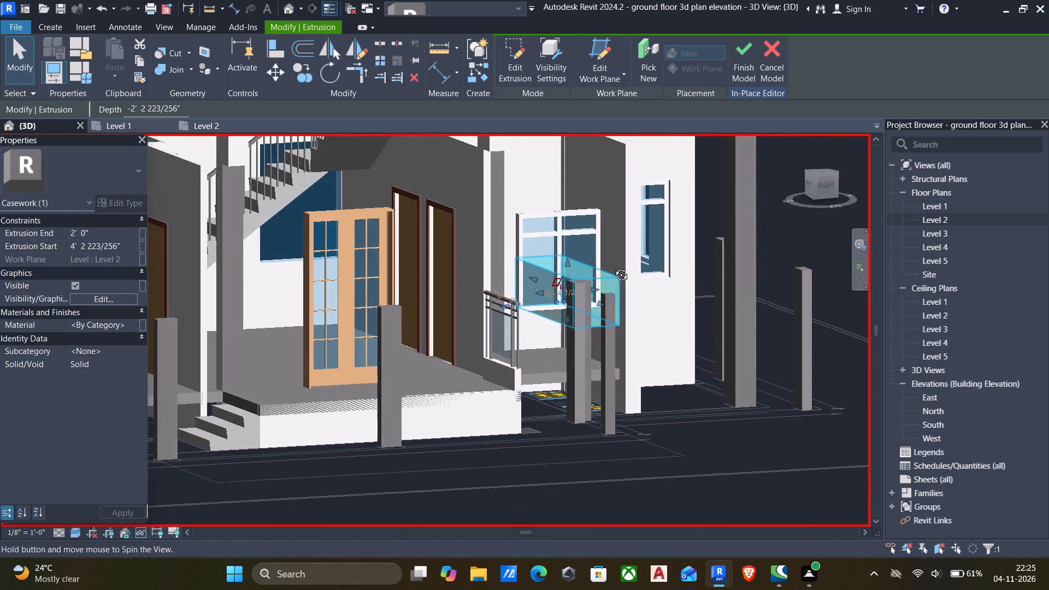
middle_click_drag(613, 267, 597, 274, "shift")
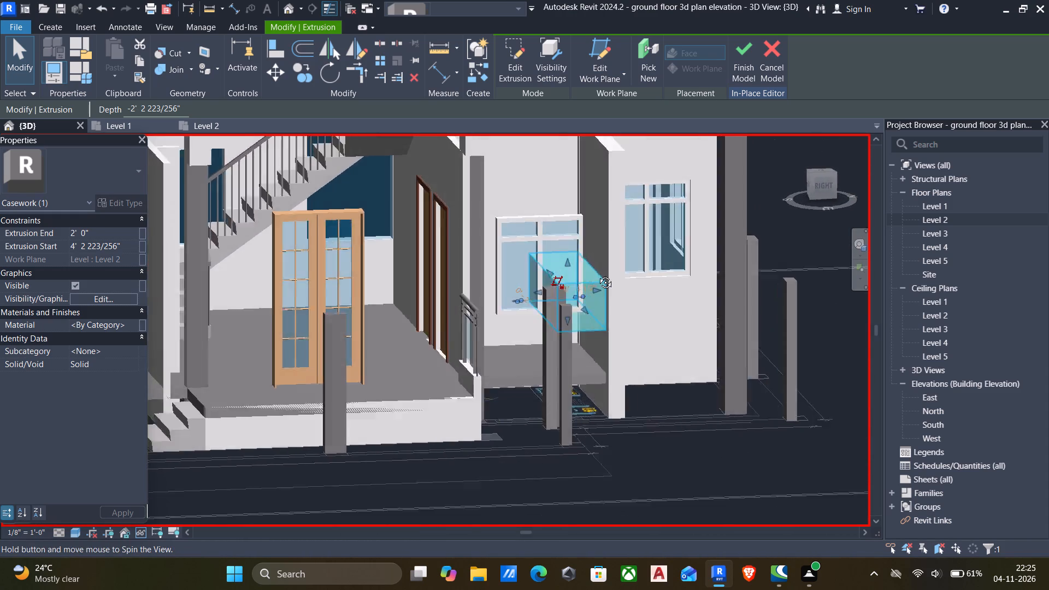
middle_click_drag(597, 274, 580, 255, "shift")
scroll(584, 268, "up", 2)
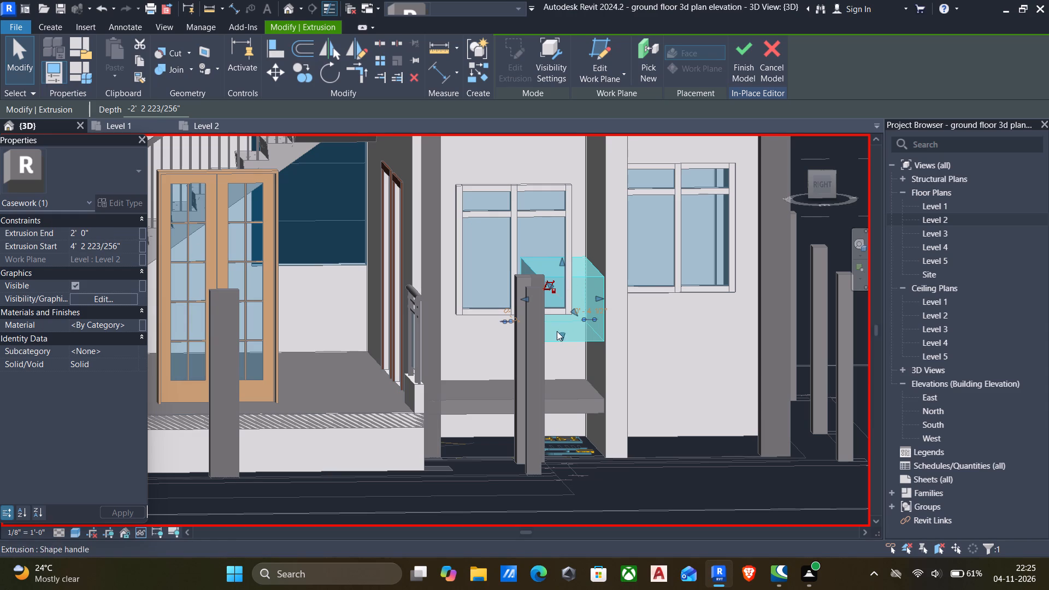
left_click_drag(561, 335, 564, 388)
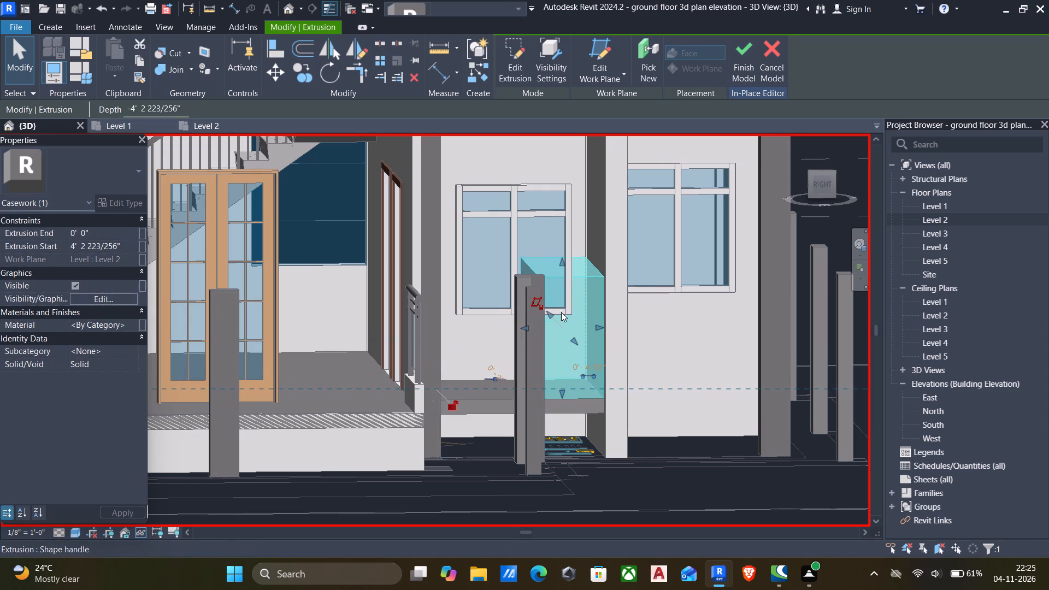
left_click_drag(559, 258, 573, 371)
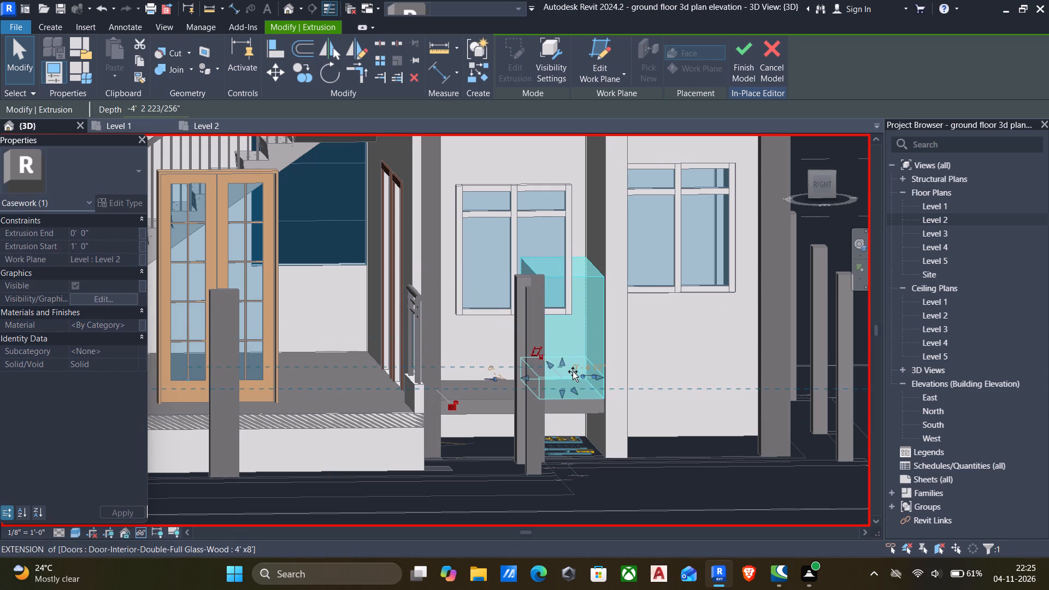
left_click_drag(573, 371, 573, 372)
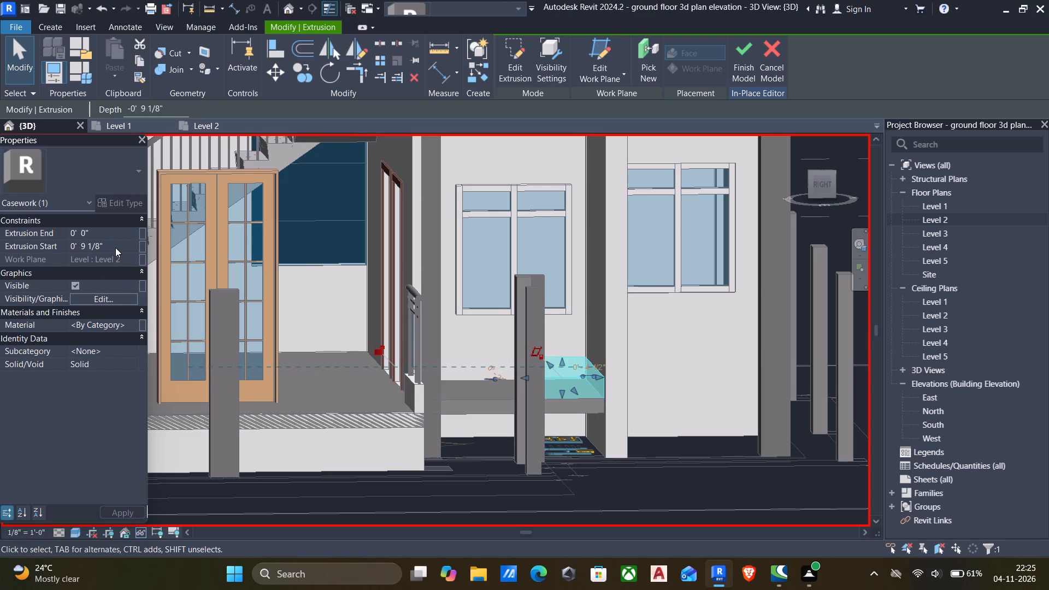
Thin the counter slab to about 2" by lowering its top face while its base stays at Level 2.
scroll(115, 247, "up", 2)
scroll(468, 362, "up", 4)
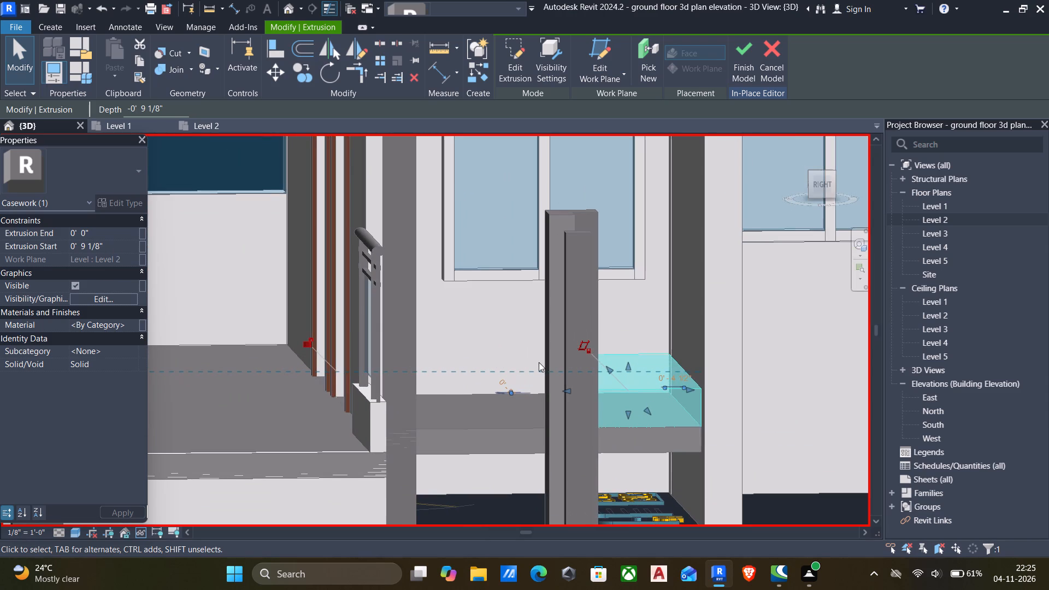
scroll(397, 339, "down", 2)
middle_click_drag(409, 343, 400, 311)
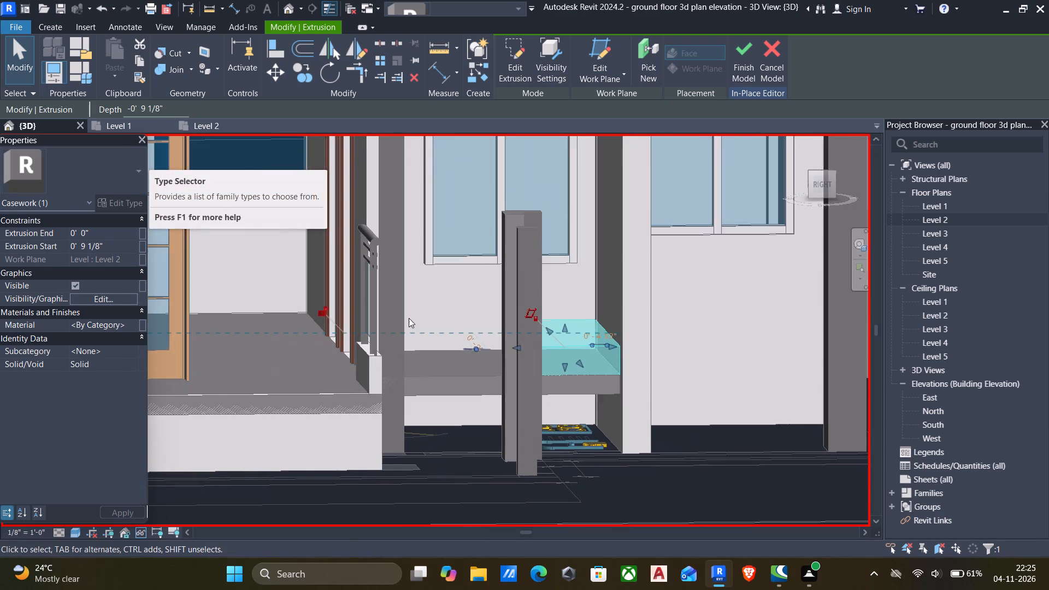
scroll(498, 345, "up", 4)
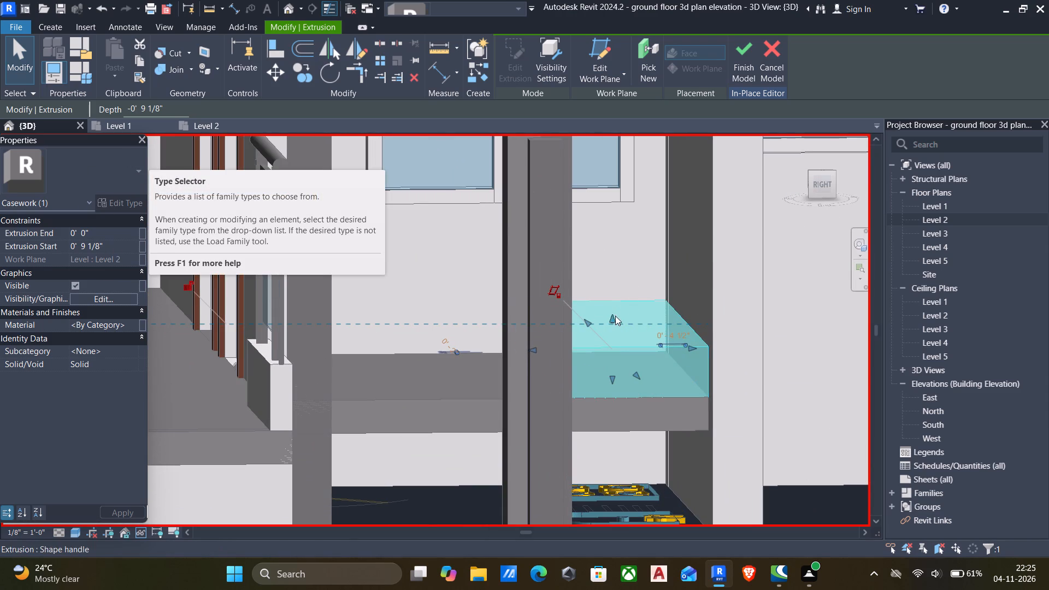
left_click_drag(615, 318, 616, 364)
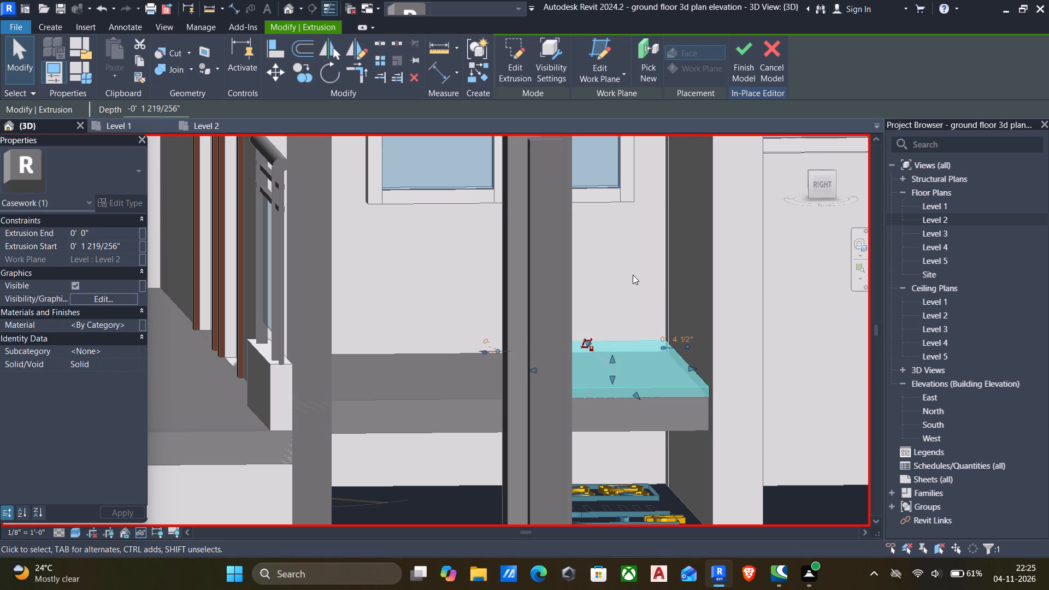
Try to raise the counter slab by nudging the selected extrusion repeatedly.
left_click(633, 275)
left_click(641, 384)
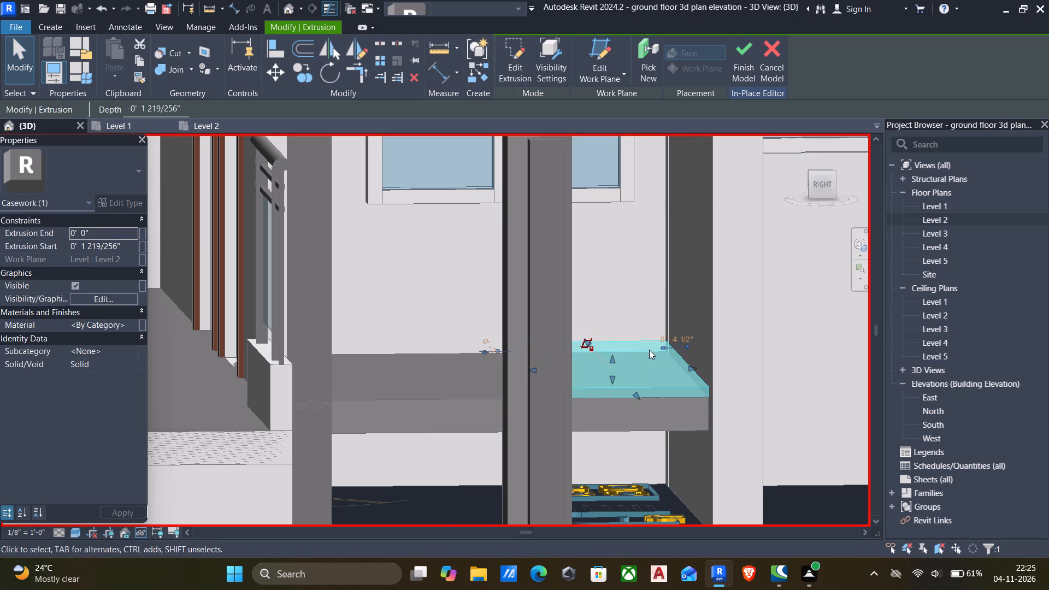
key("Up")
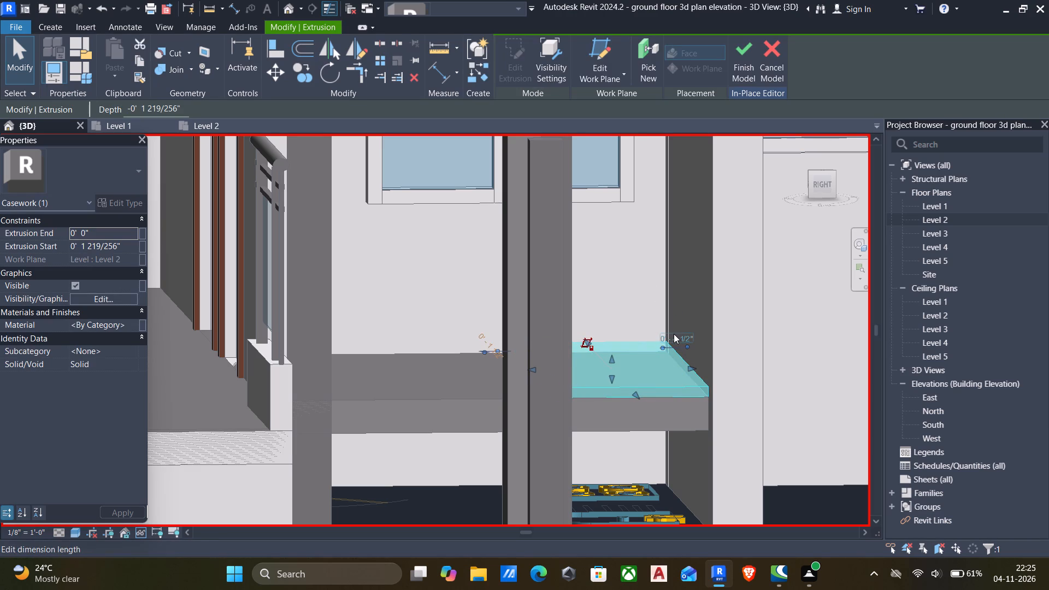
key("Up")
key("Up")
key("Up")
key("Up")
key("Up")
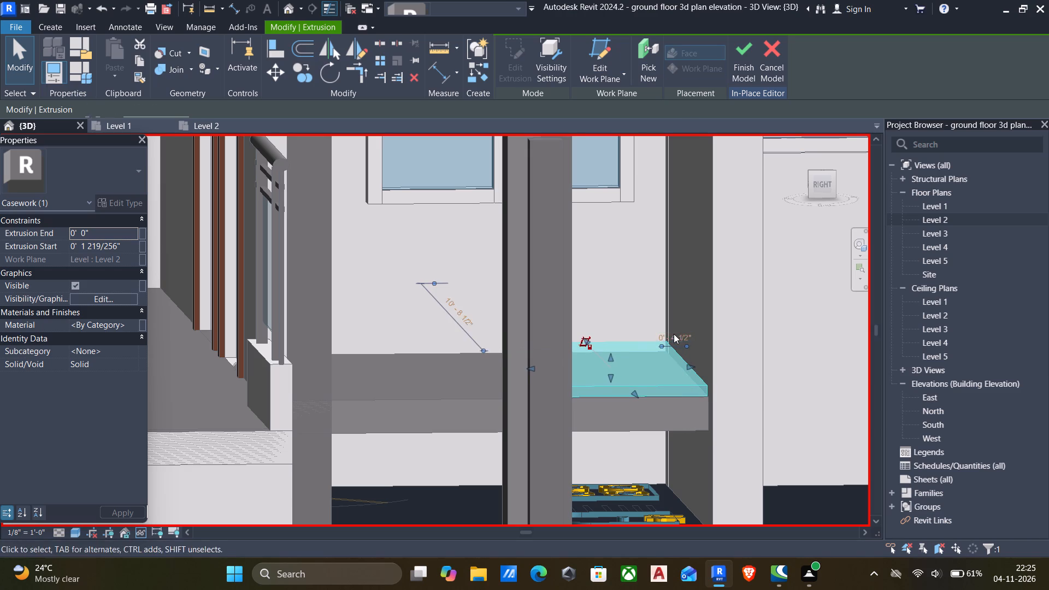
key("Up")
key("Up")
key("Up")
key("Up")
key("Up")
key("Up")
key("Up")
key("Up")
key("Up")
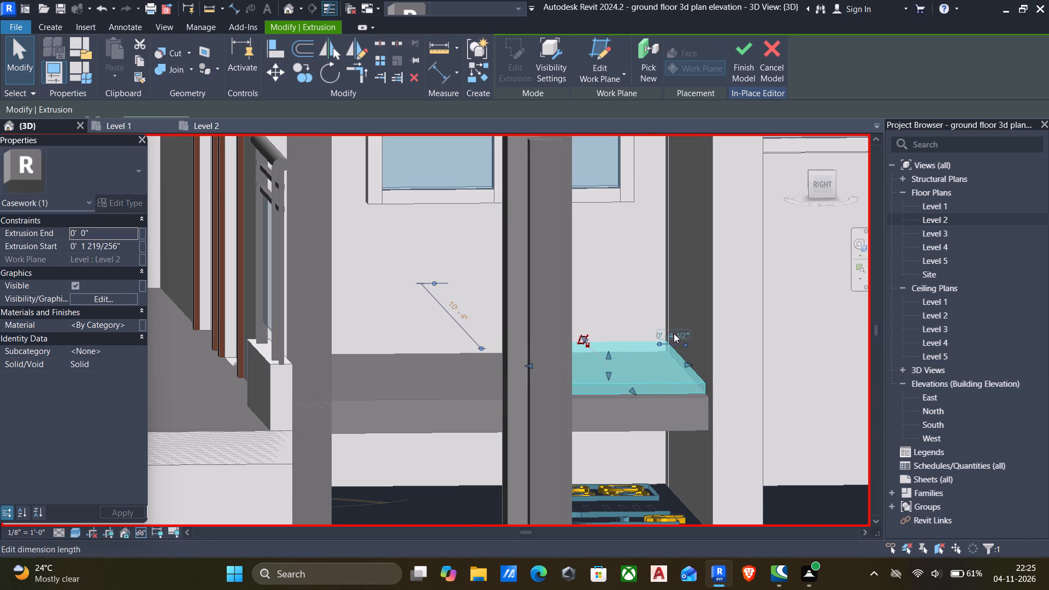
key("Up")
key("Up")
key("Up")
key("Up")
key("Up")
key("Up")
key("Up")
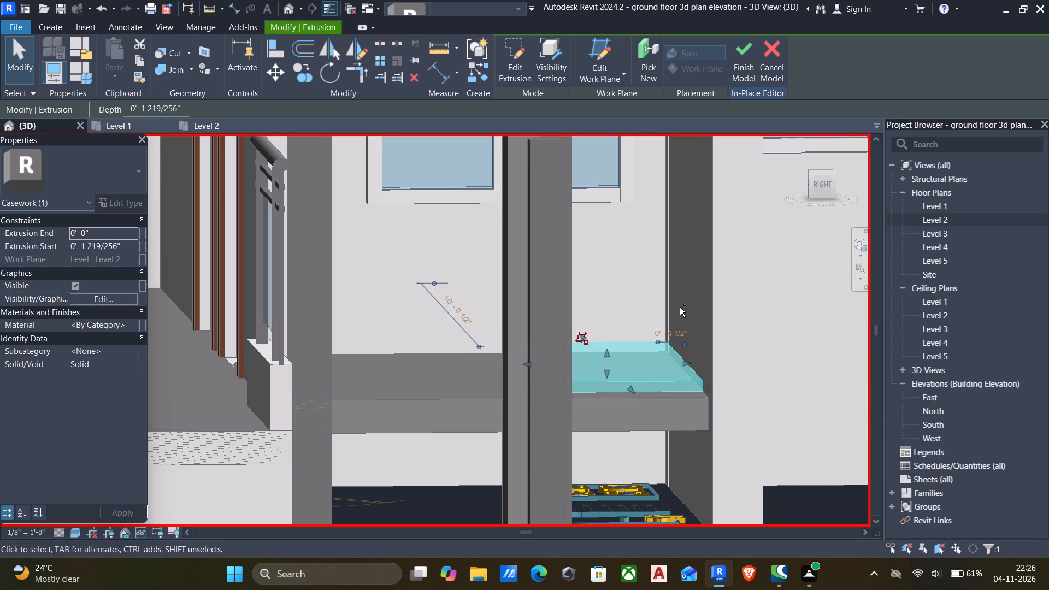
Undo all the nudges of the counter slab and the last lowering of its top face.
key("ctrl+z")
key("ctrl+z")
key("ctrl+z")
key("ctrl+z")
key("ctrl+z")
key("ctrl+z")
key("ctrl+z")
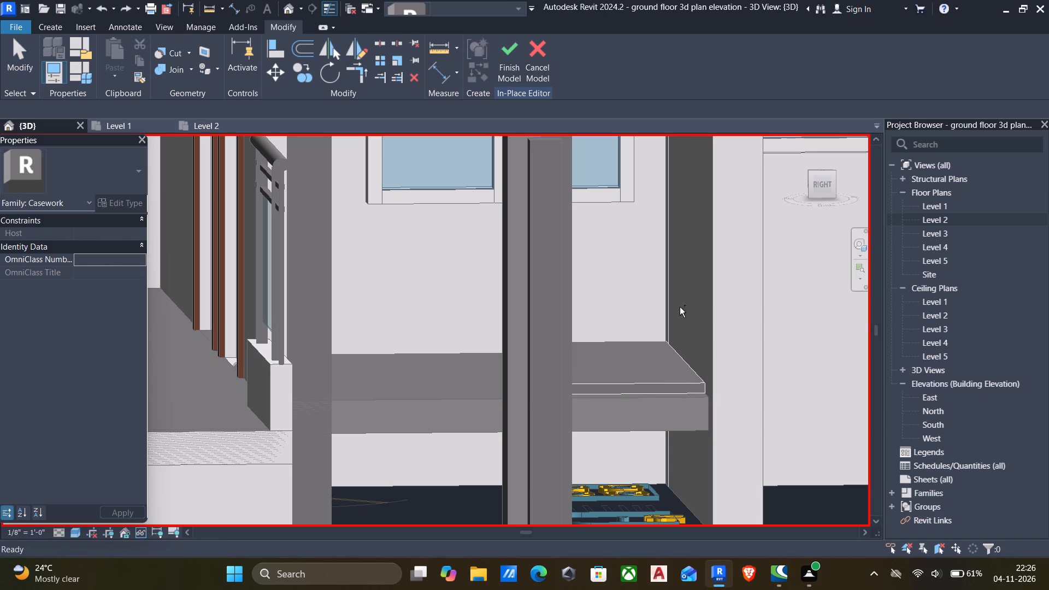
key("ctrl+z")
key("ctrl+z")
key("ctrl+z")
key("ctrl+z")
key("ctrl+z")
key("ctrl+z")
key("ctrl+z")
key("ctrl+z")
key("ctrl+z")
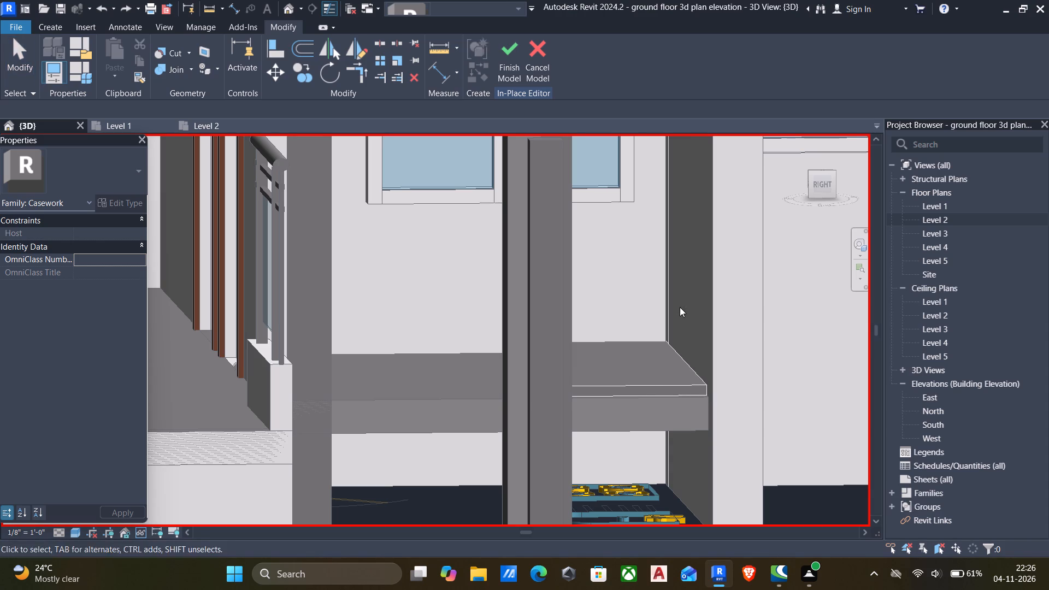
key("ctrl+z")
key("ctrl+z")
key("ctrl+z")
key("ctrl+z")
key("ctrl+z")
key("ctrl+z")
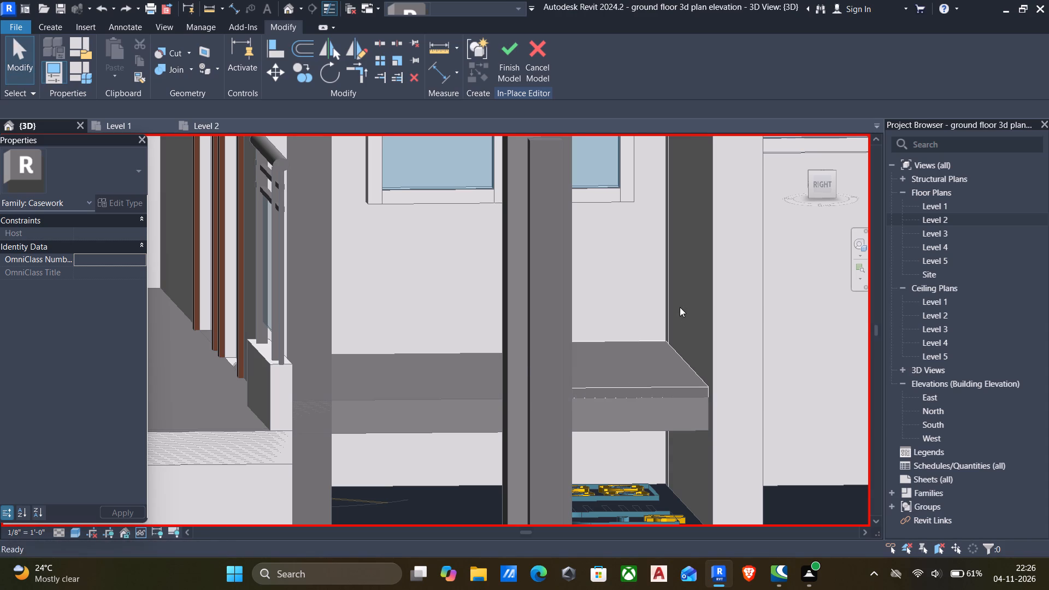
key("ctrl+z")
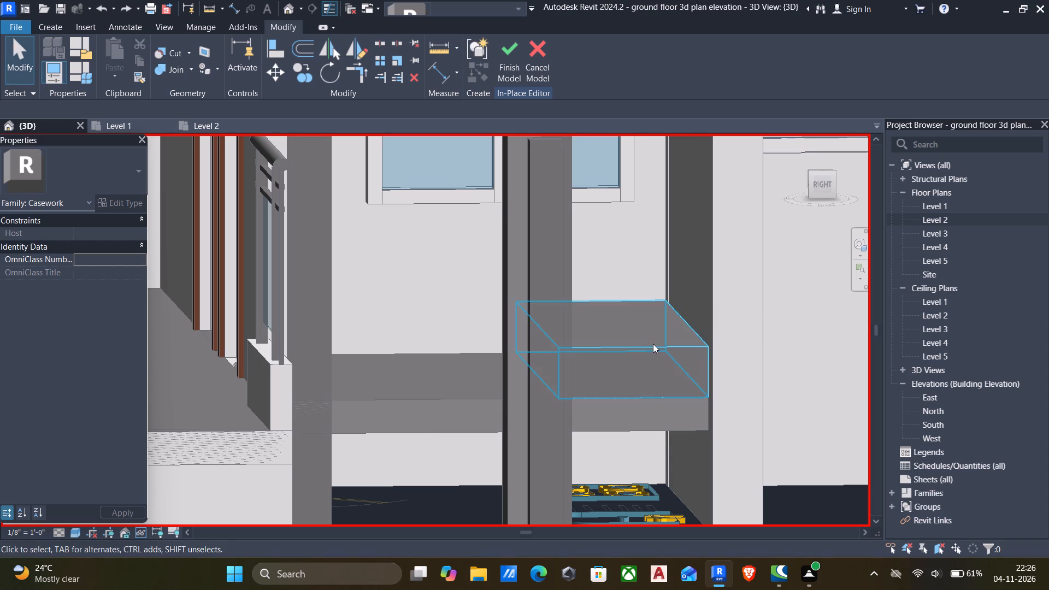
Reshape the counter extrusion into a thin raised slab, with its underside about 1' 8" and its top about 1' 10" above Level 2.
left_click(653, 344)
scroll(683, 299, "down", 5)
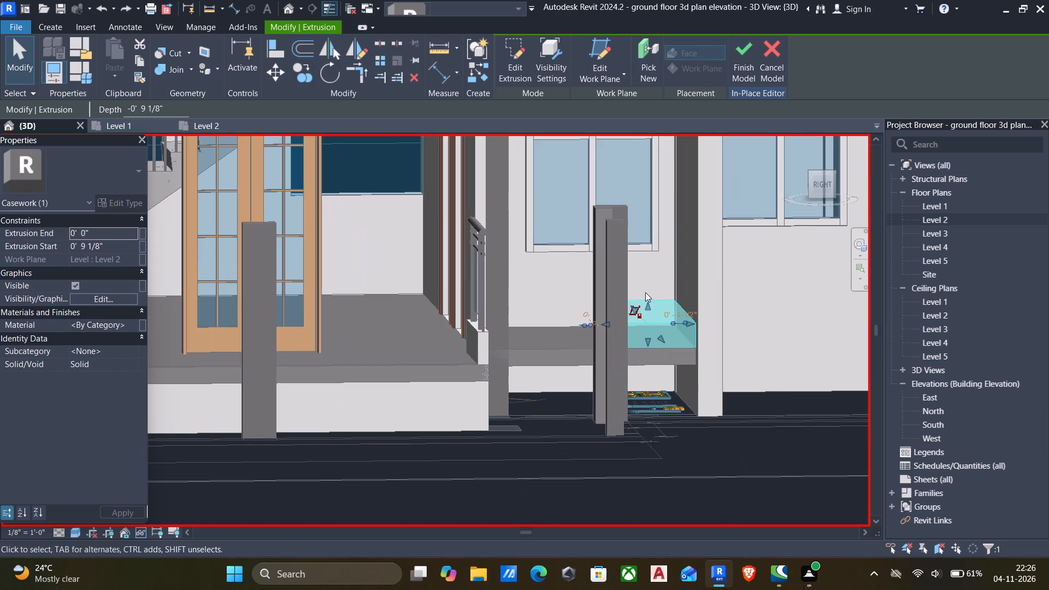
left_click_drag(647, 306, 650, 268)
left_click_drag(649, 341, 651, 315)
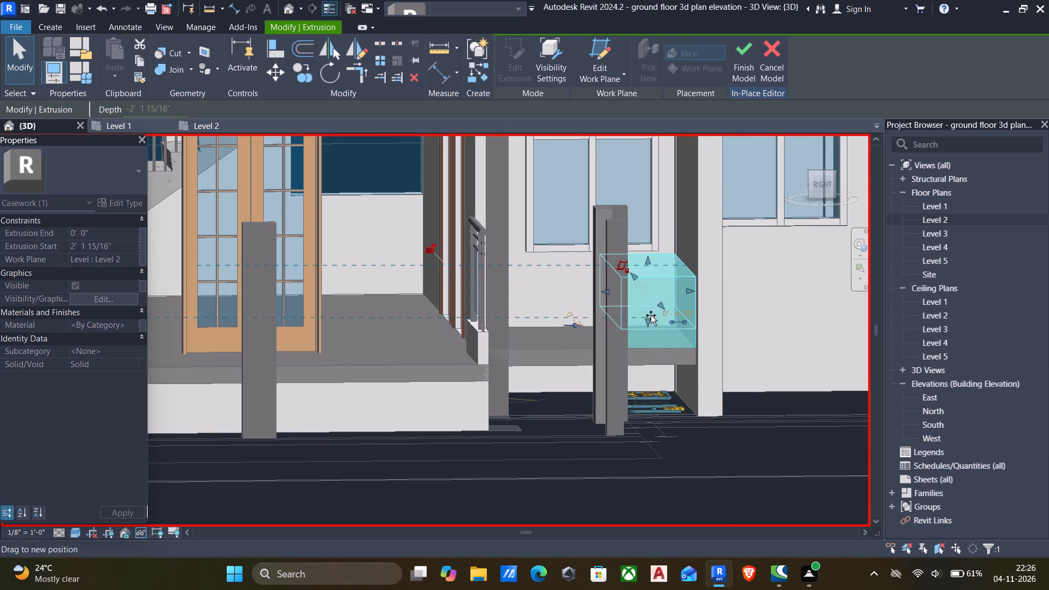
left_click_drag(651, 315, 652, 291)
scroll(673, 304, "up", 2)
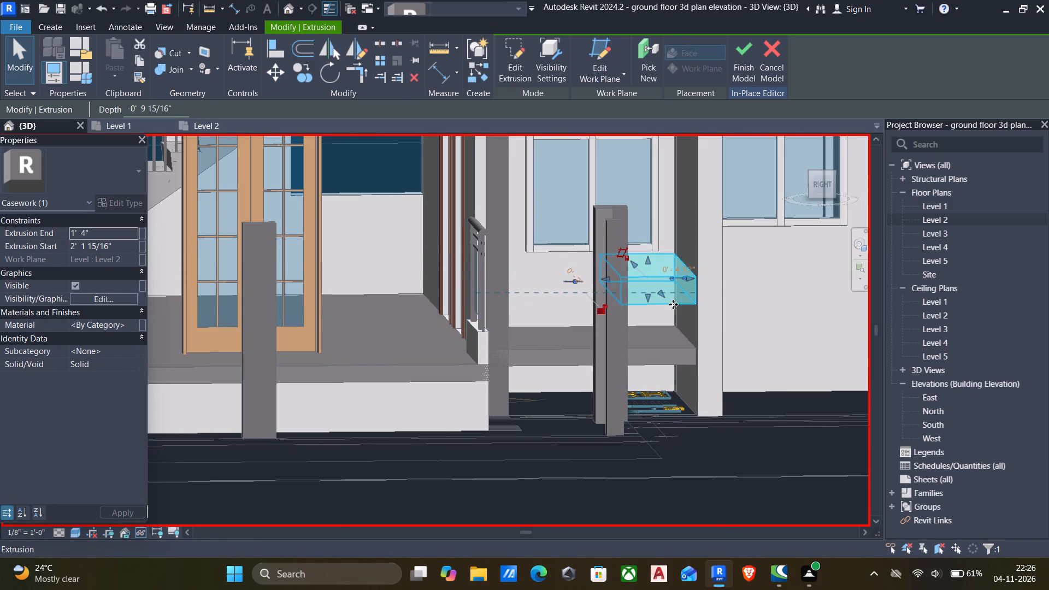
scroll(673, 304, "up", 3)
left_click_drag(623, 286, 623, 269)
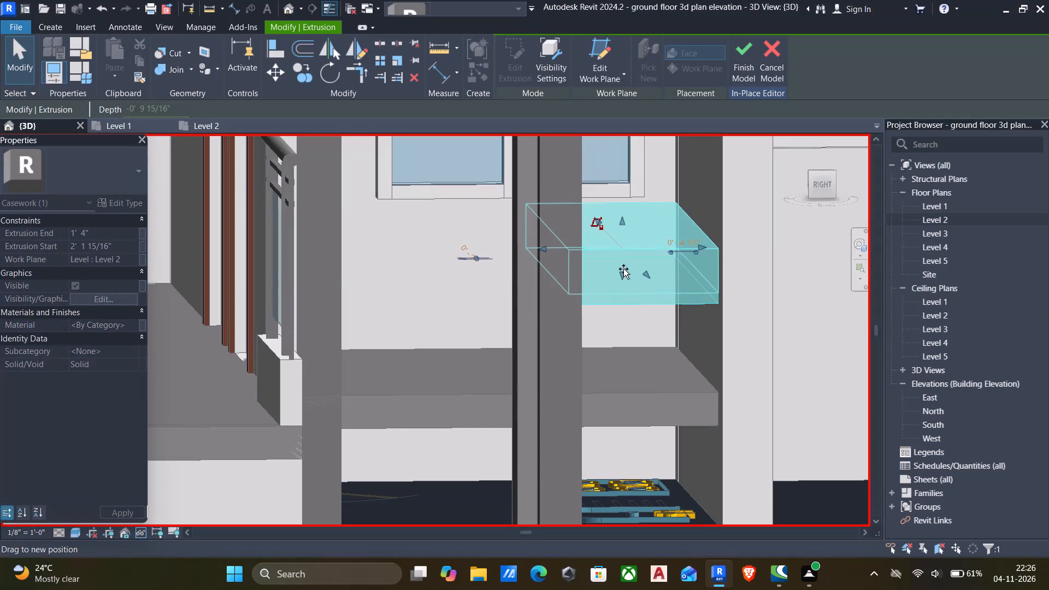
left_click_drag(623, 269, 623, 259)
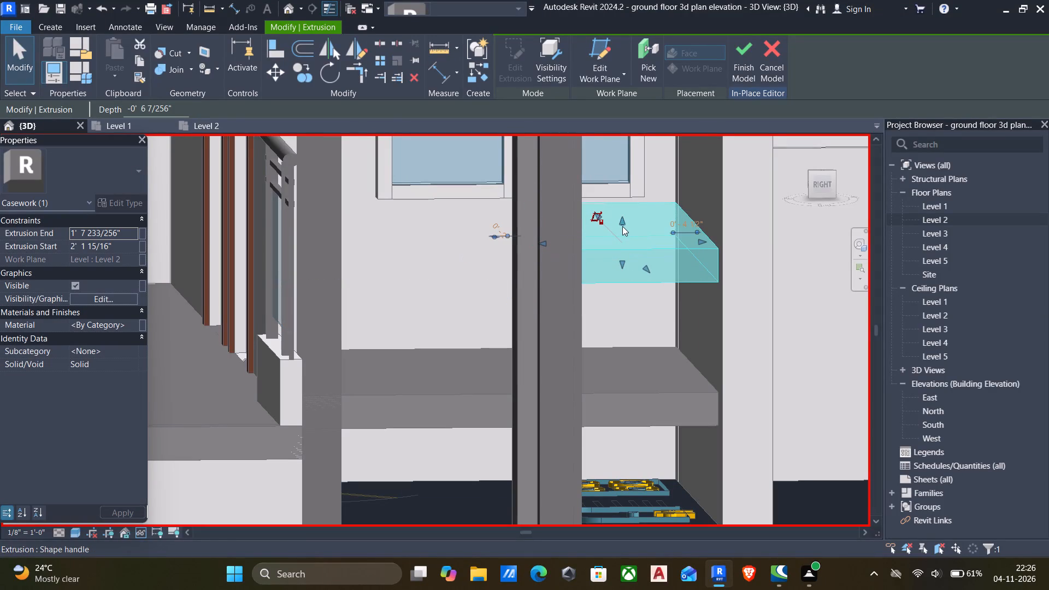
left_click_drag(622, 223, 622, 246)
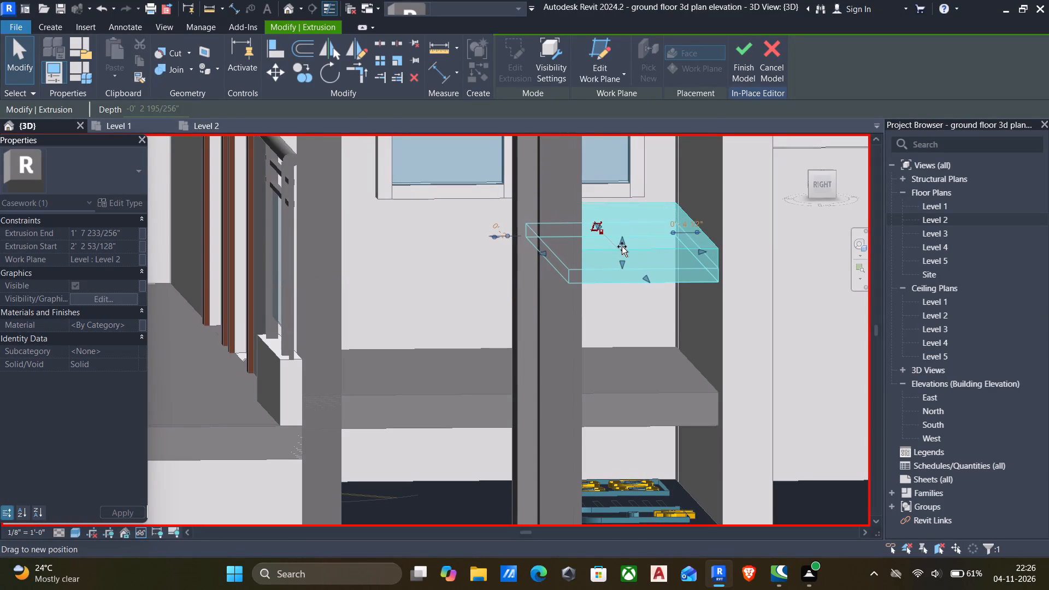
left_click_drag(622, 246, 622, 247)
left_click(640, 329)
Examine the raised counter slab's height and thickness against the window and surrounding walls from several angles.
scroll(659, 322, "down", 3)
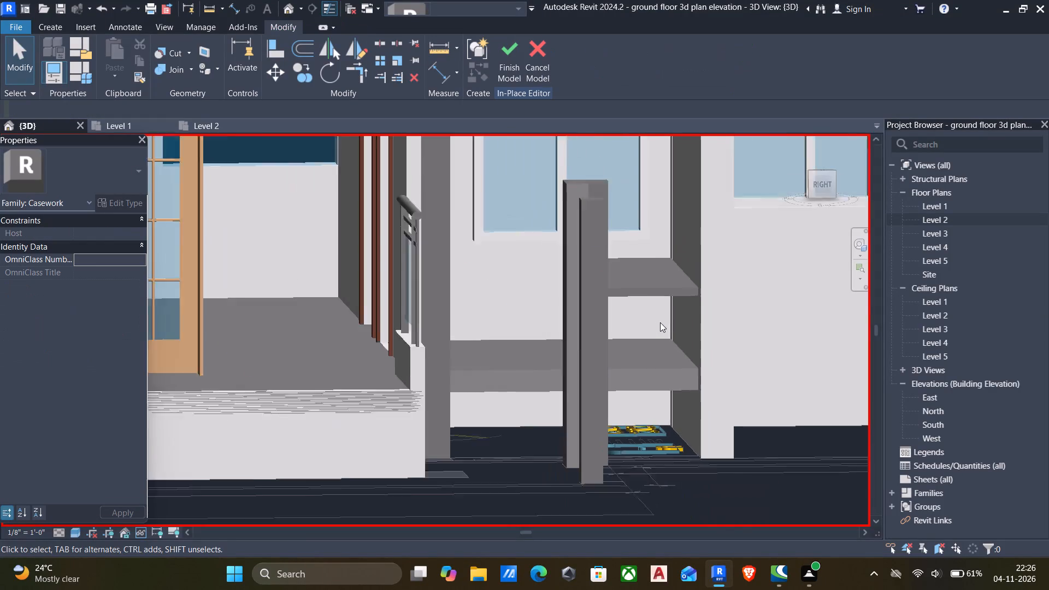
scroll(660, 322, "down", 3)
middle_click_drag(661, 322, 685, 298, "shift")
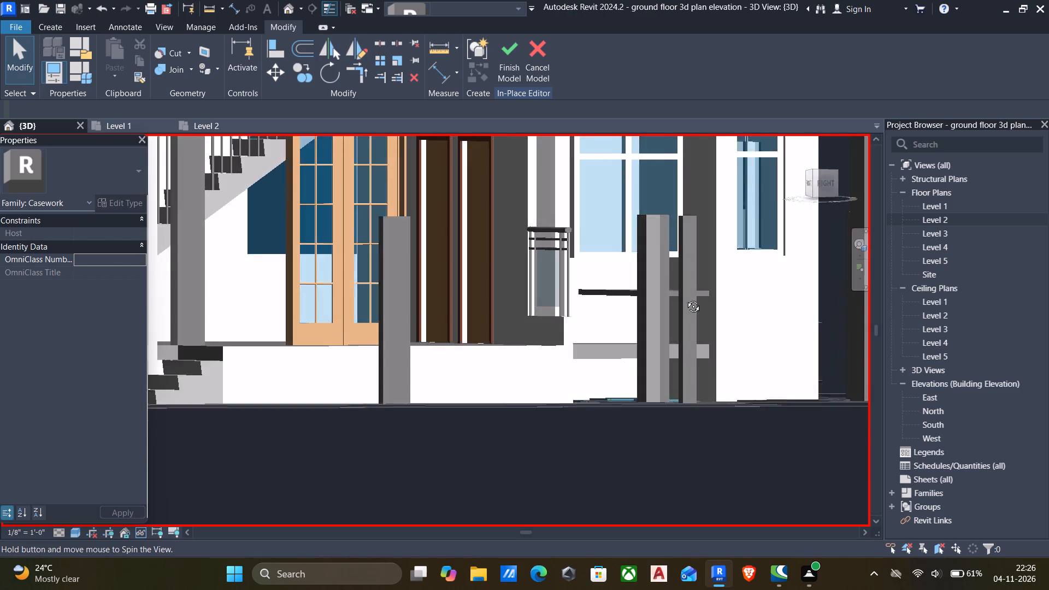
middle_click_drag(685, 298, 669, 510, "shift")
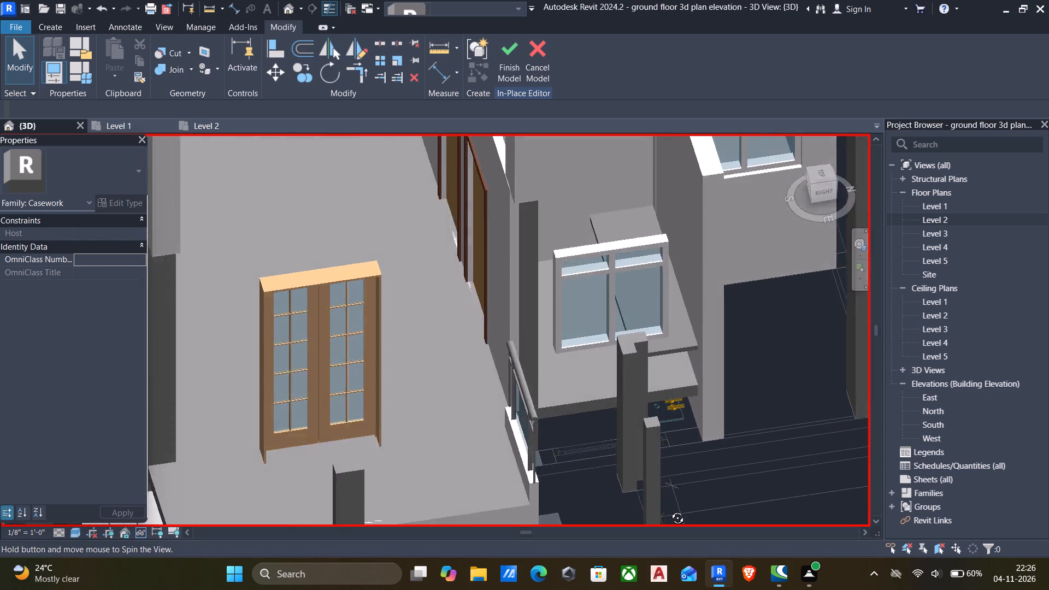
middle_click_drag(669, 510, 683, 457, "shift")
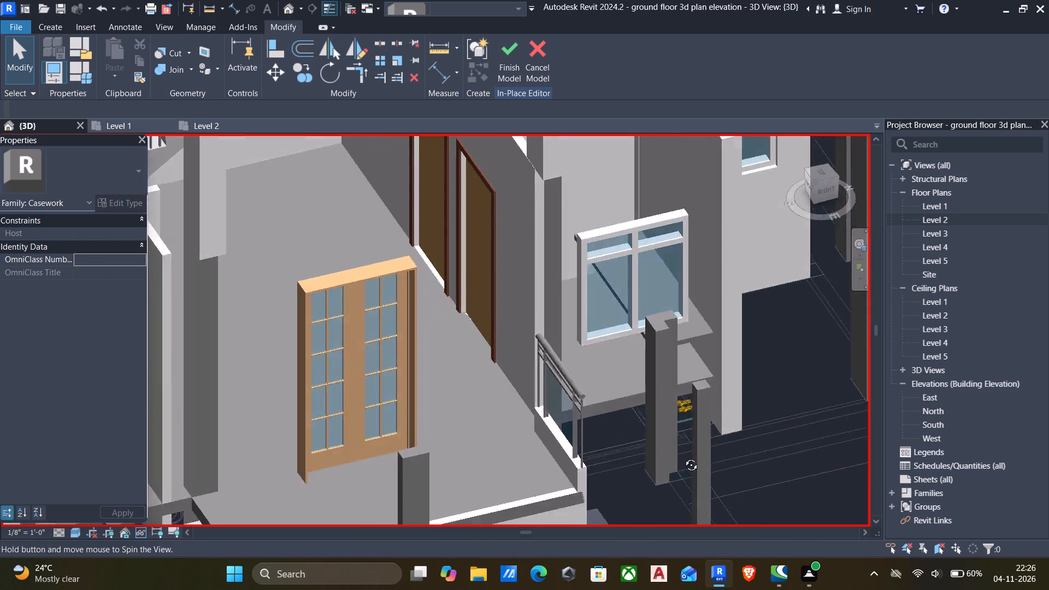
middle_click_drag(683, 457, 650, 295, "shift")
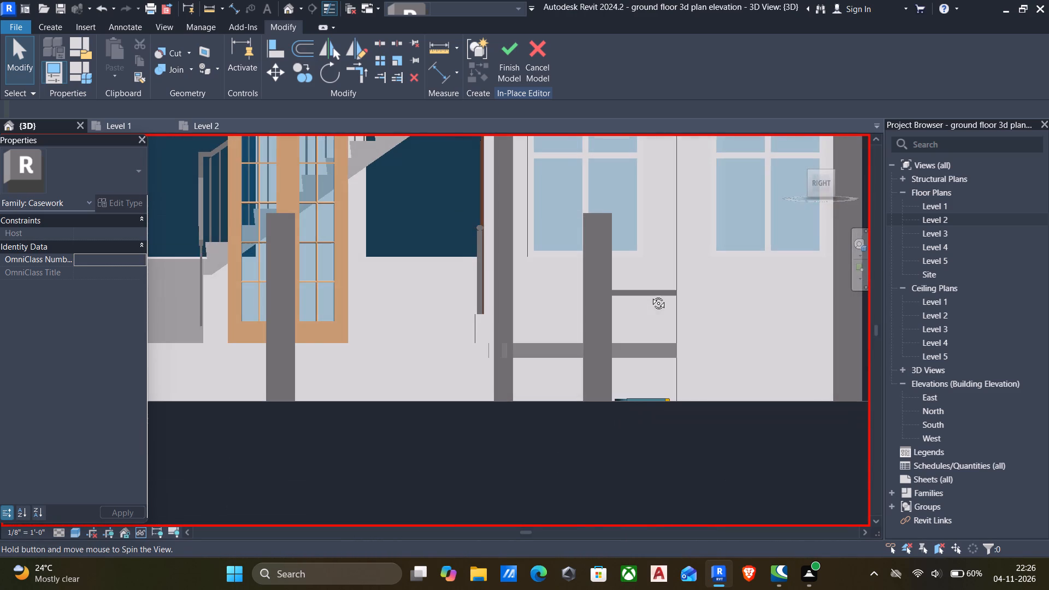
middle_click_drag(650, 295, 652, 288, "shift")
scroll(652, 288, "up", 5, "shift")
middle_click(652, 288, "shift")
scroll(677, 296, "up", 3)
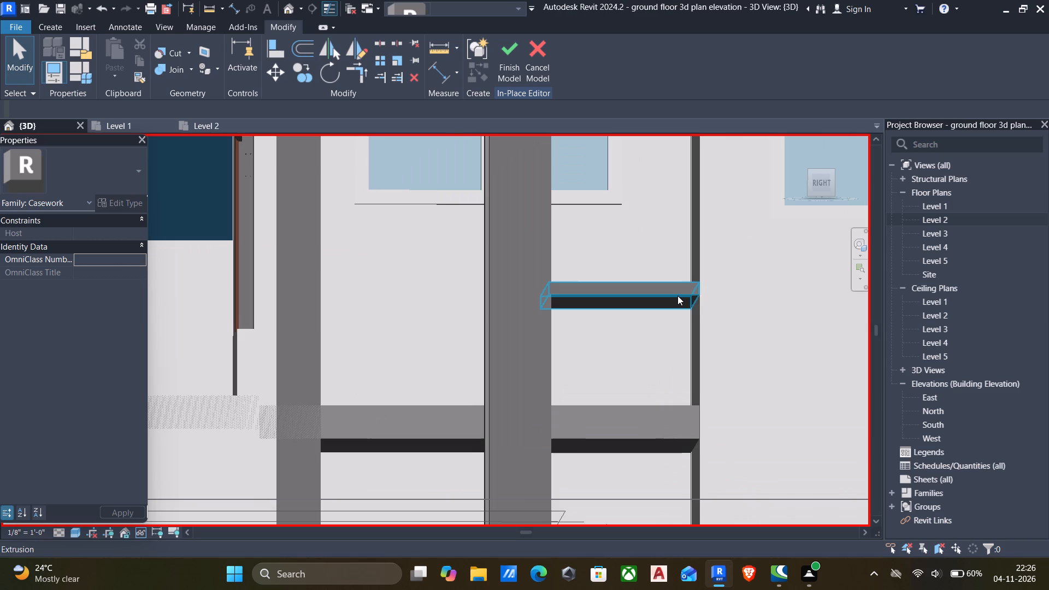
Thin and slightly lower the kitchen counter slab by moving its underside and top face down, and finish the in-place casework model.
left_click(823, 190)
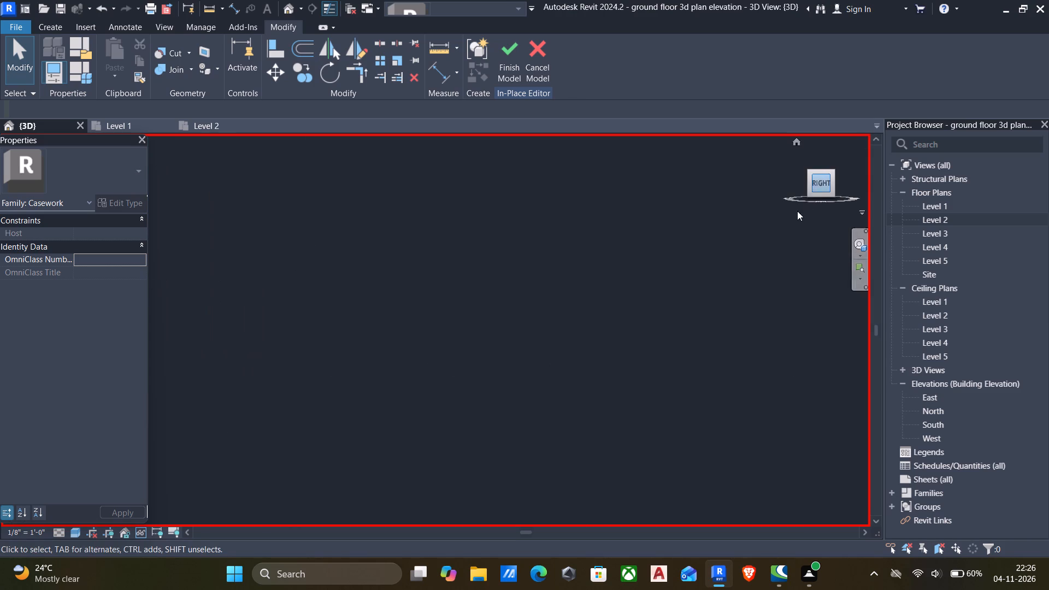
scroll(463, 393, "up", 6)
scroll(458, 330, "up", 7)
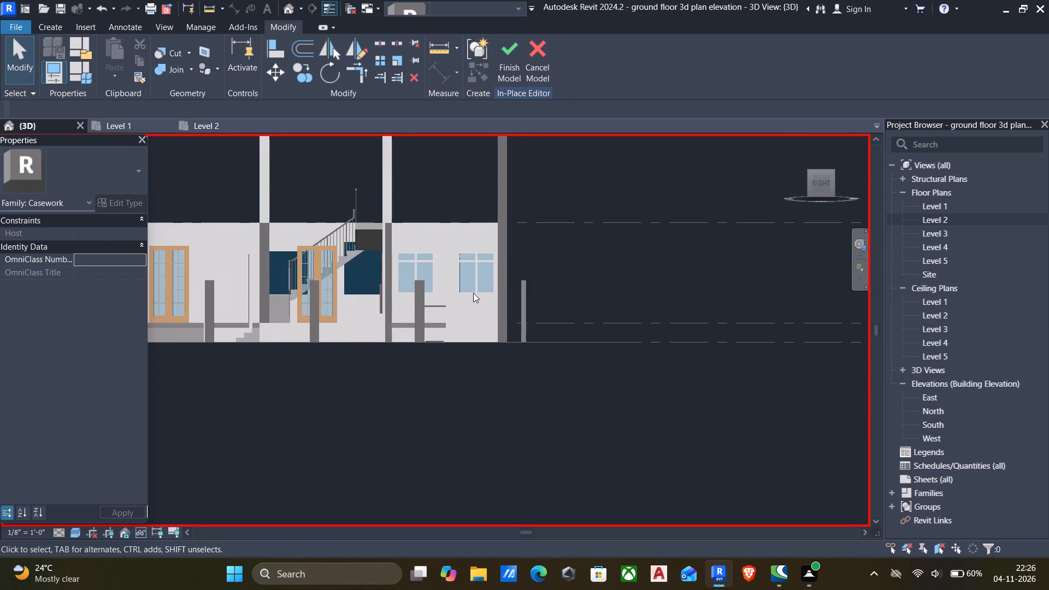
scroll(473, 293, "up", 5)
scroll(381, 327, "up", 7)
left_click(416, 317)
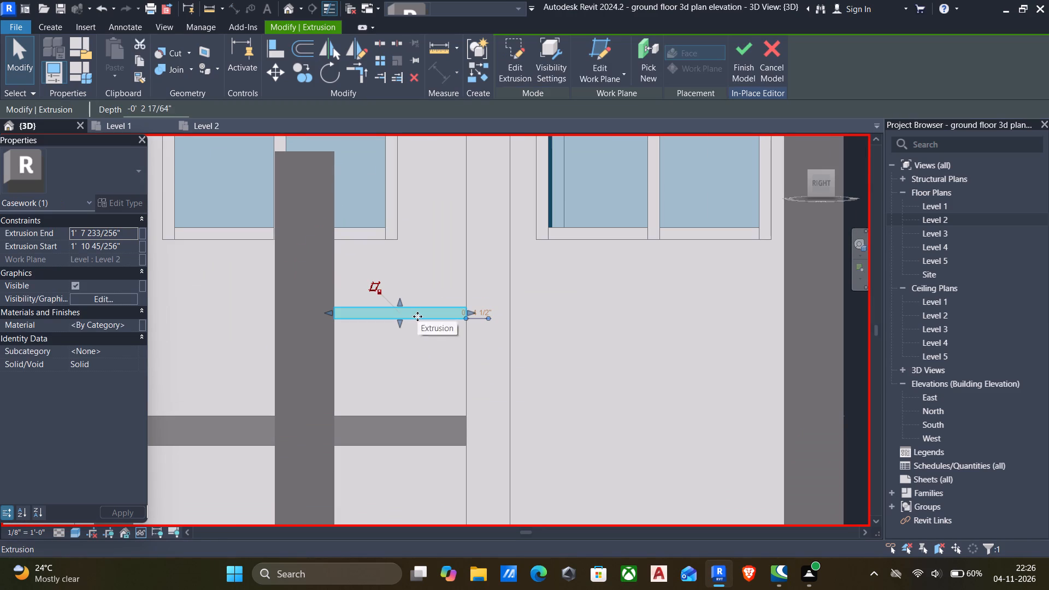
key("Down")
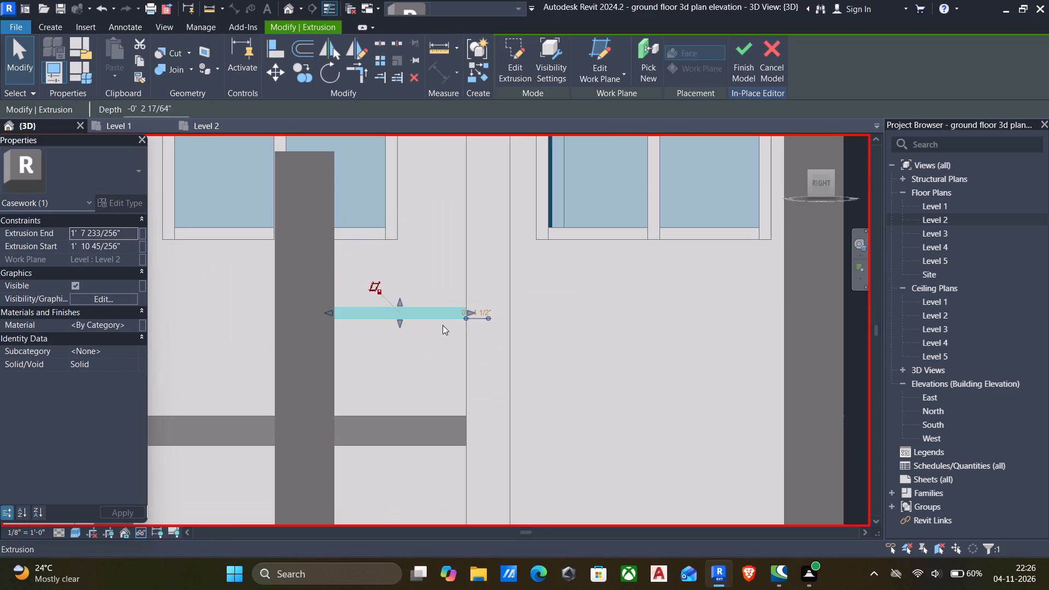
key("Down")
left_click_drag(400, 322, 400, 327)
left_click_drag(400, 300, 401, 327)
scroll(400, 314, "up", 4)
left_click(429, 385)
scroll(437, 374, "down", 2)
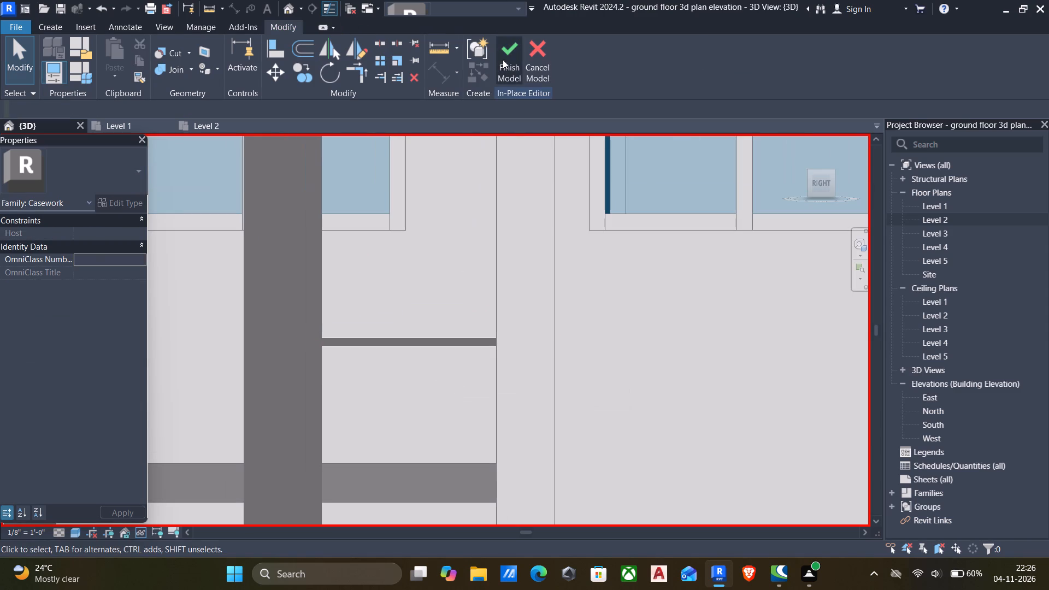
left_click(505, 49)
Restore all temporarily hidden elements in the 3D view.
scroll(505, 217, "down", 6)
middle_click_drag(505, 224, 521, 259, "shift")
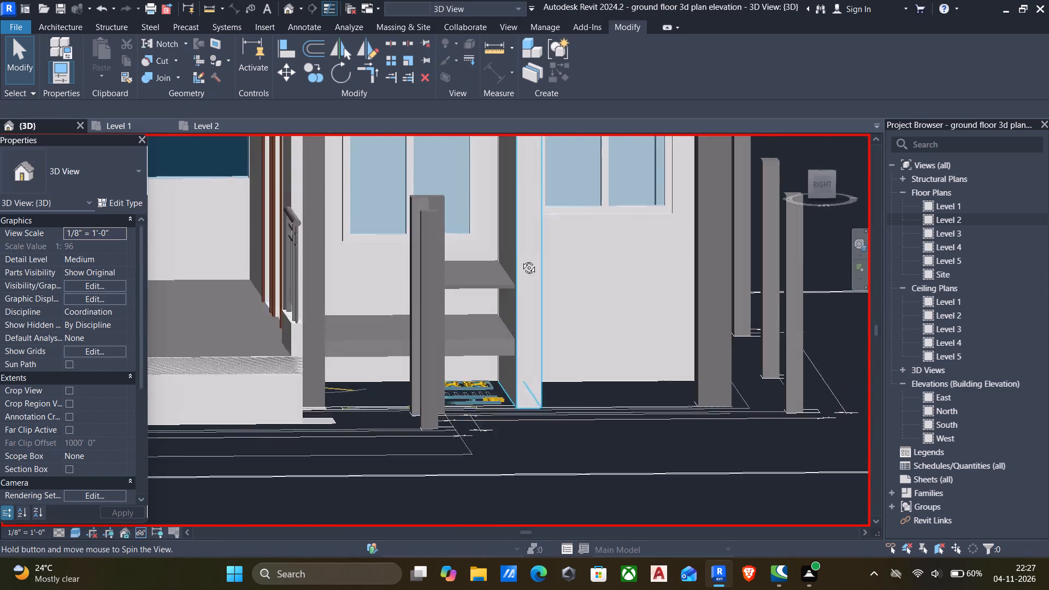
middle_click_drag(521, 259, 508, 304, "shift")
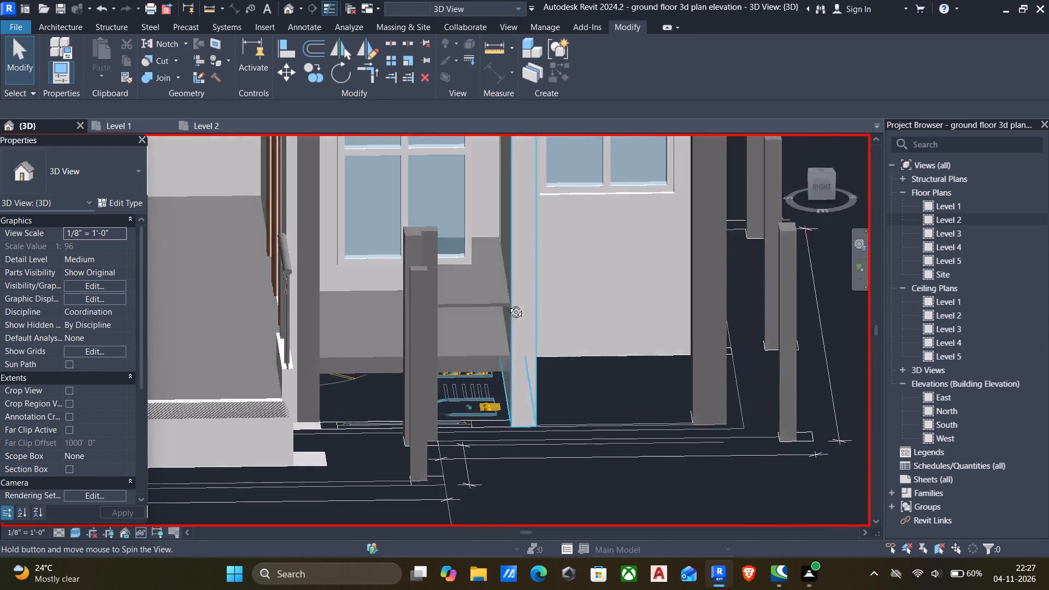
middle_click_drag(508, 304, 504, 368, "shift")
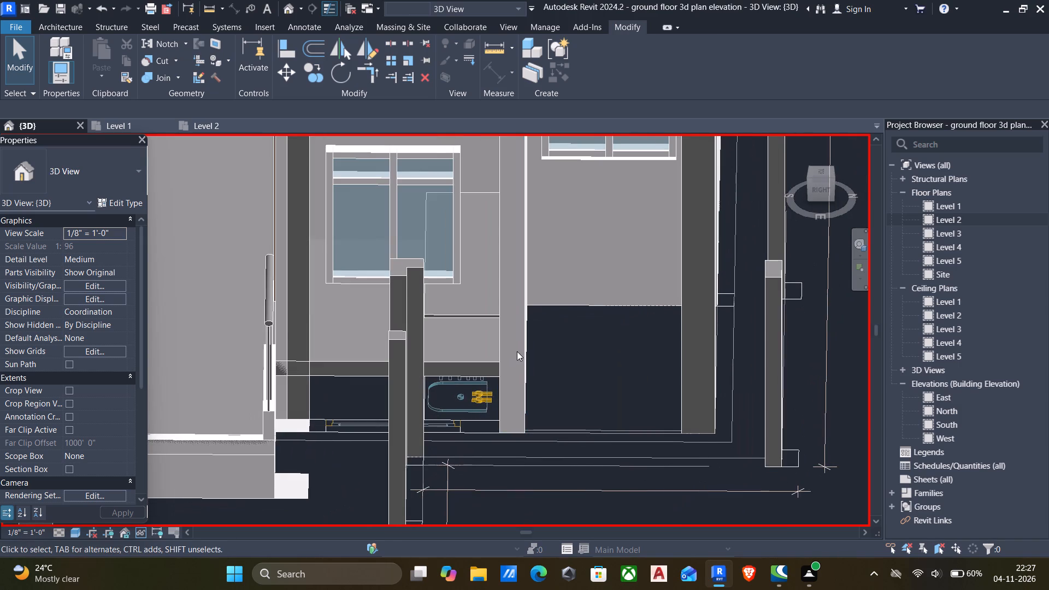
key("h")
key("r")
Select all instances of the outer boundary wall type and hide them temporarily in the 3D view.
scroll(539, 341, "down", 4)
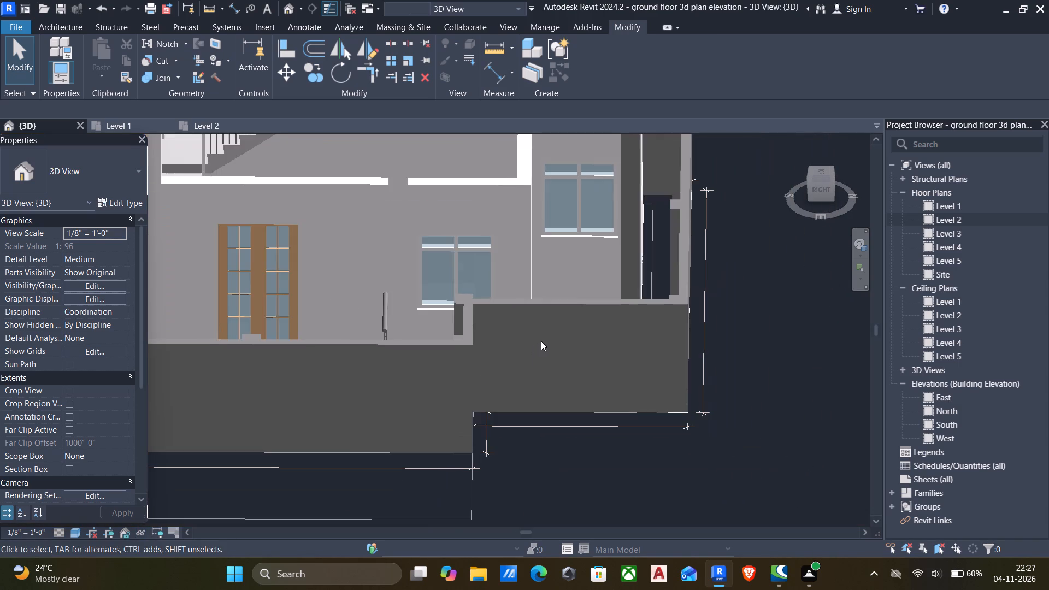
left_click(566, 302)
type("sa")
type("hh")
scroll(539, 296, "down", 2)
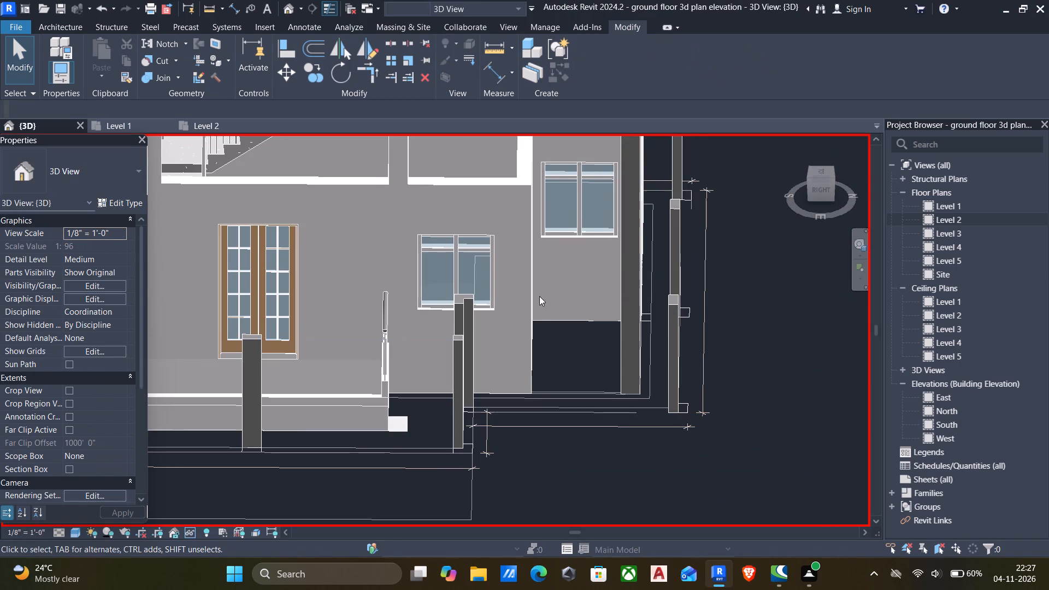
Examine the villa from several angles, including the side platform, its railing, the entrance steps and the surrounding columns.
scroll(539, 296, "down", 3)
middle_click_drag(539, 298, 598, 334)
middle_click_drag(598, 334, 709, 329, "shift")
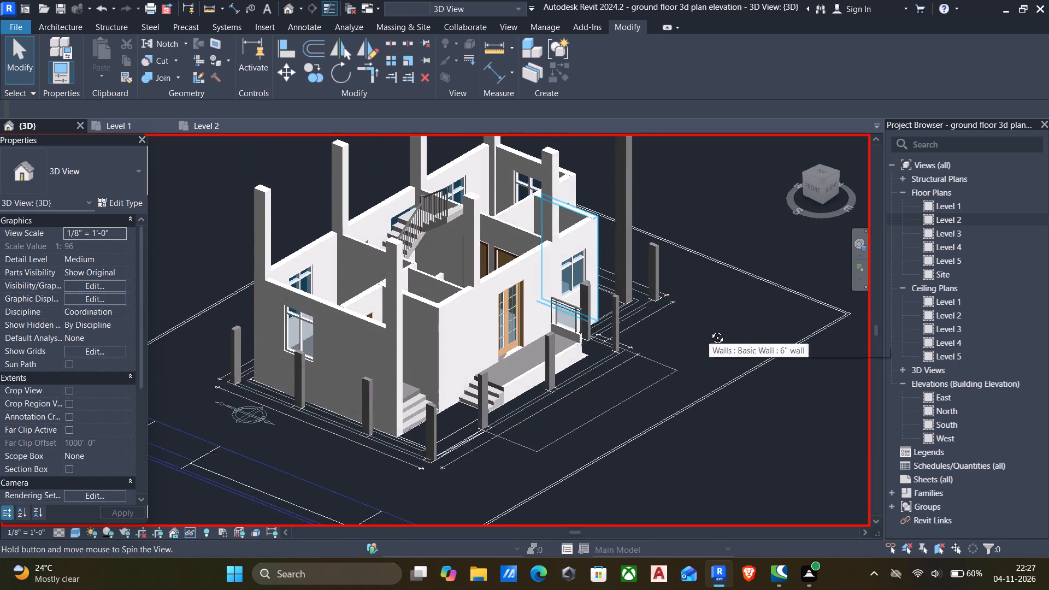
middle_click_drag(709, 329, 487, 332, "shift")
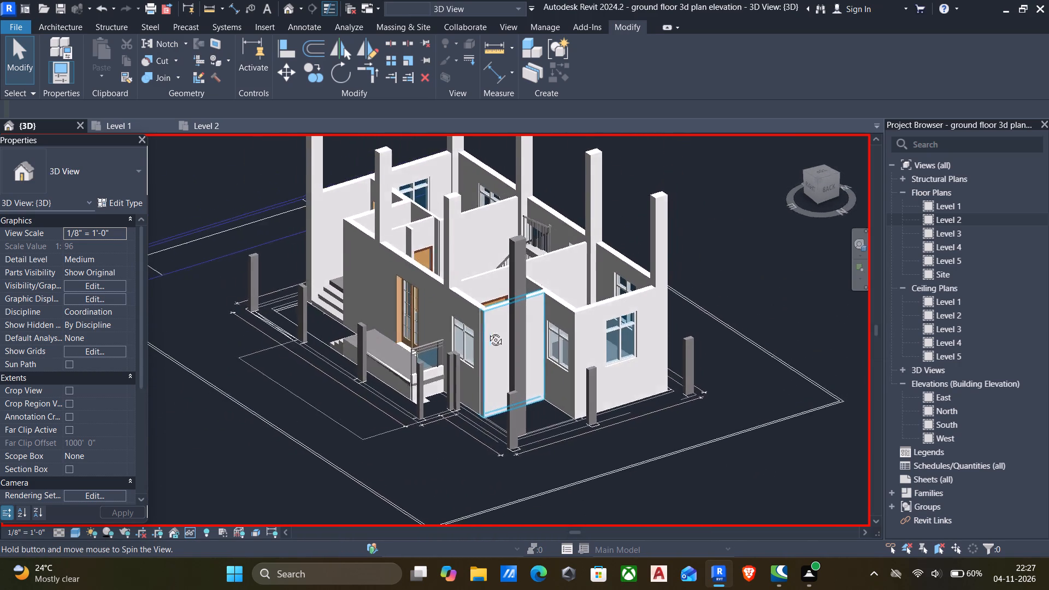
middle_click_drag(487, 332, 720, 391, "shift")
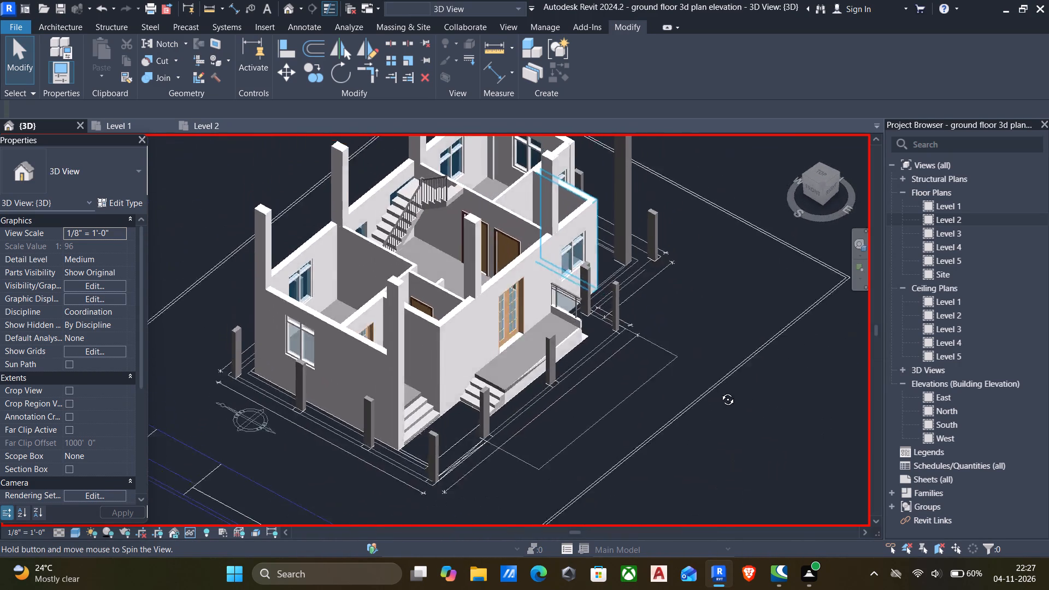
middle_click_drag(720, 391, 642, 468, "shift")
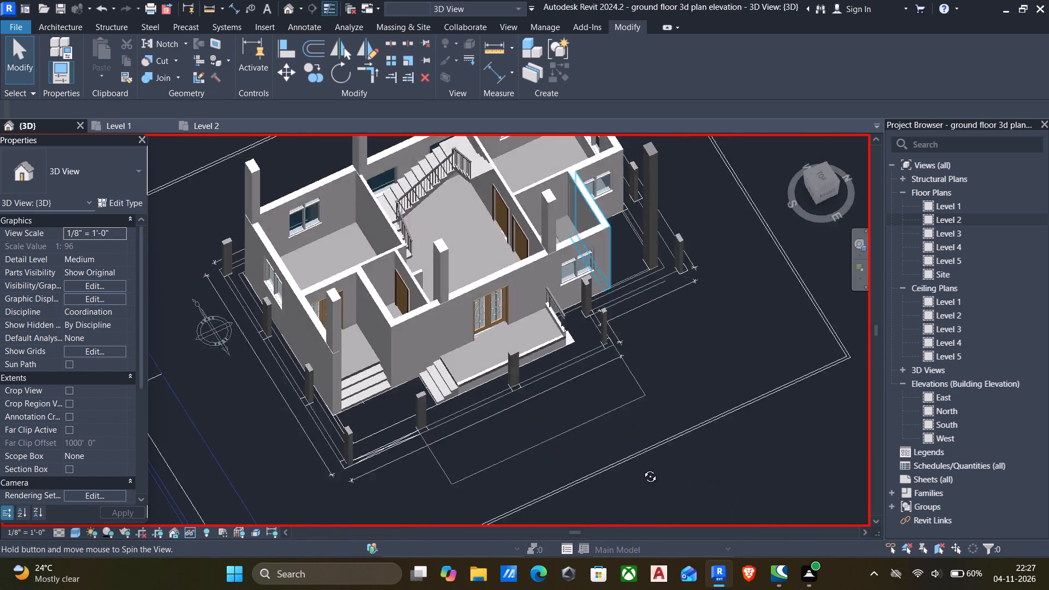
middle_click_drag(642, 468, 700, 422, "shift")
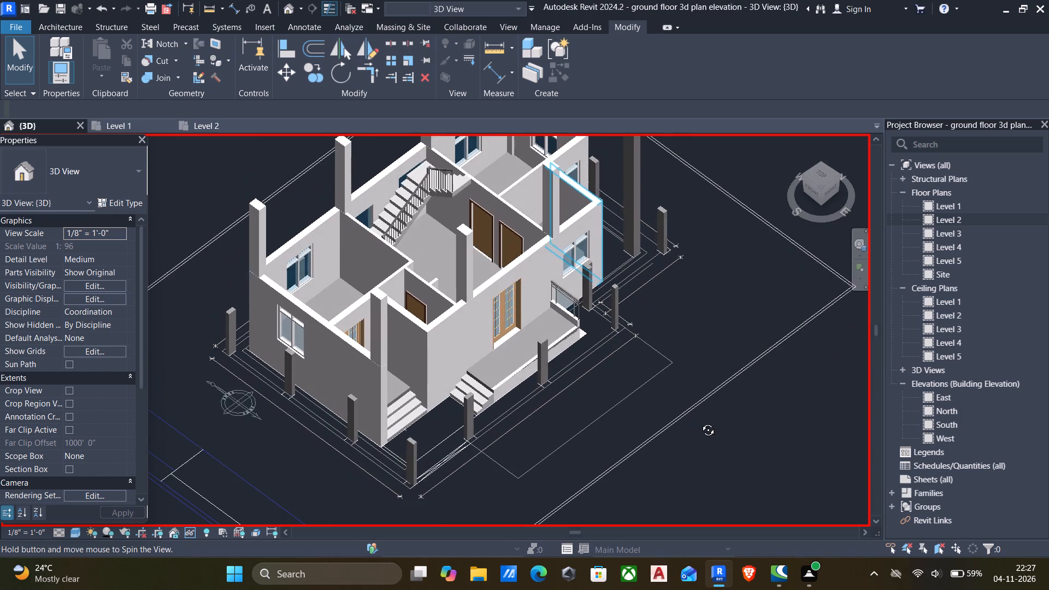
middle_click_drag(700, 422, 700, 422, "shift")
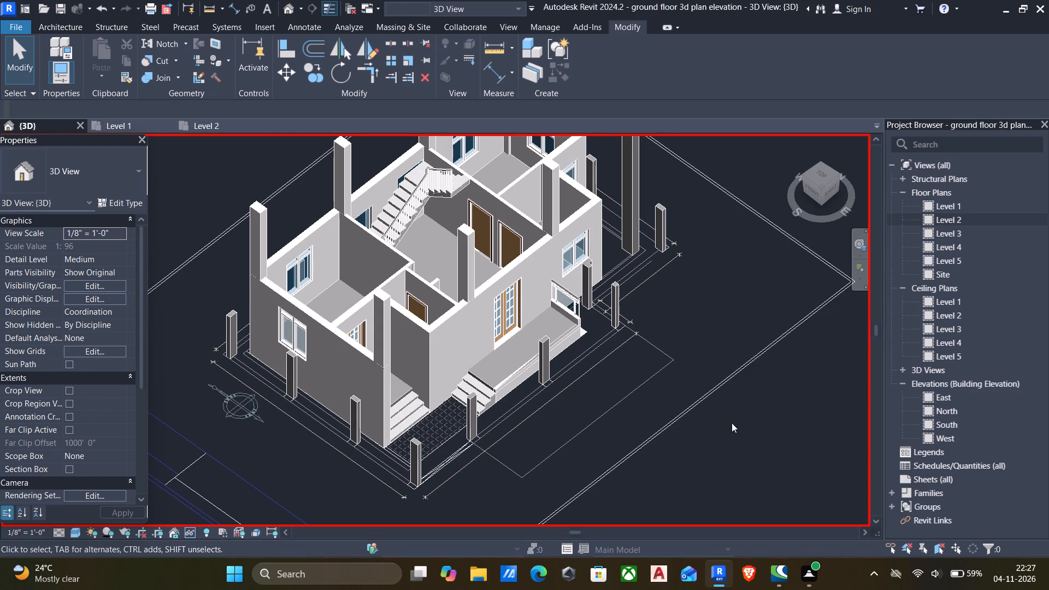
scroll(640, 388, "down", 1, "shift")
middle_click_drag(638, 388, 501, 356, "shift")
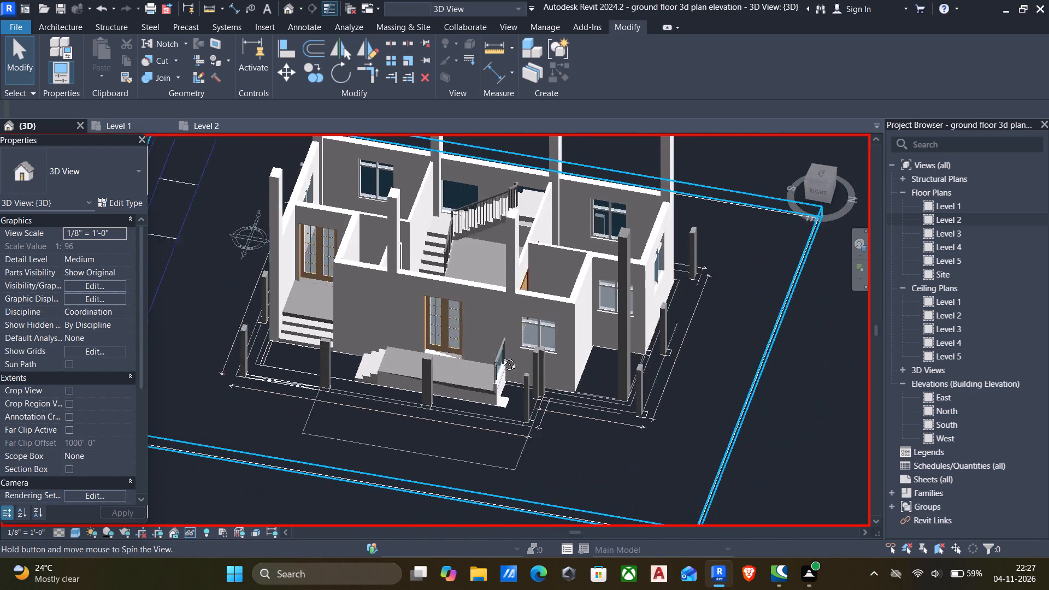
middle_click_drag(501, 356, 456, 323, "shift")
scroll(433, 389, "up", 7)
scroll(476, 396, "up", 7)
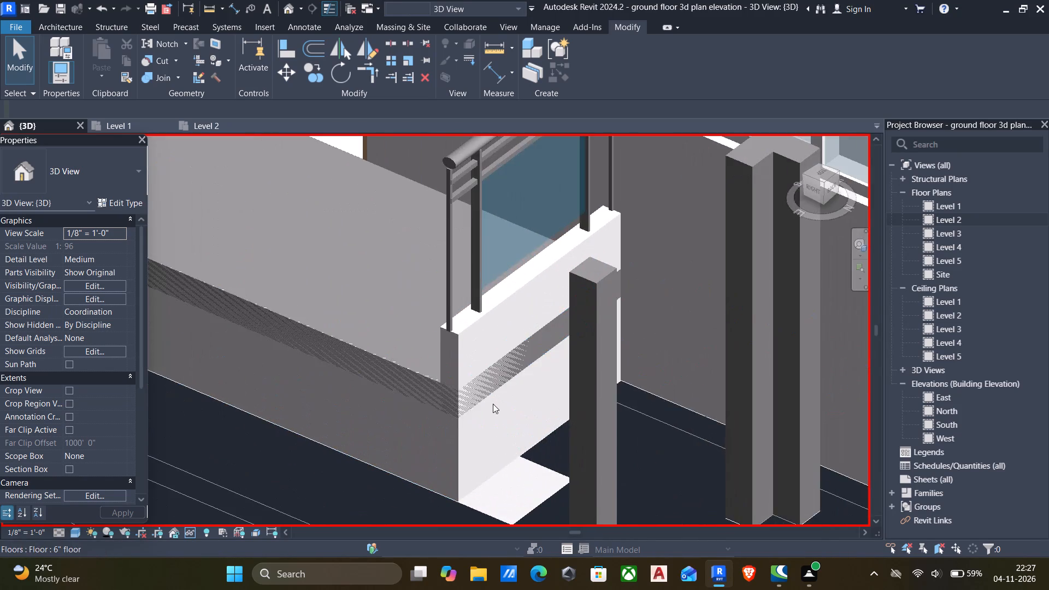
scroll(498, 408, "down", 7)
middle_click_drag(506, 429, 429, 324, "shift")
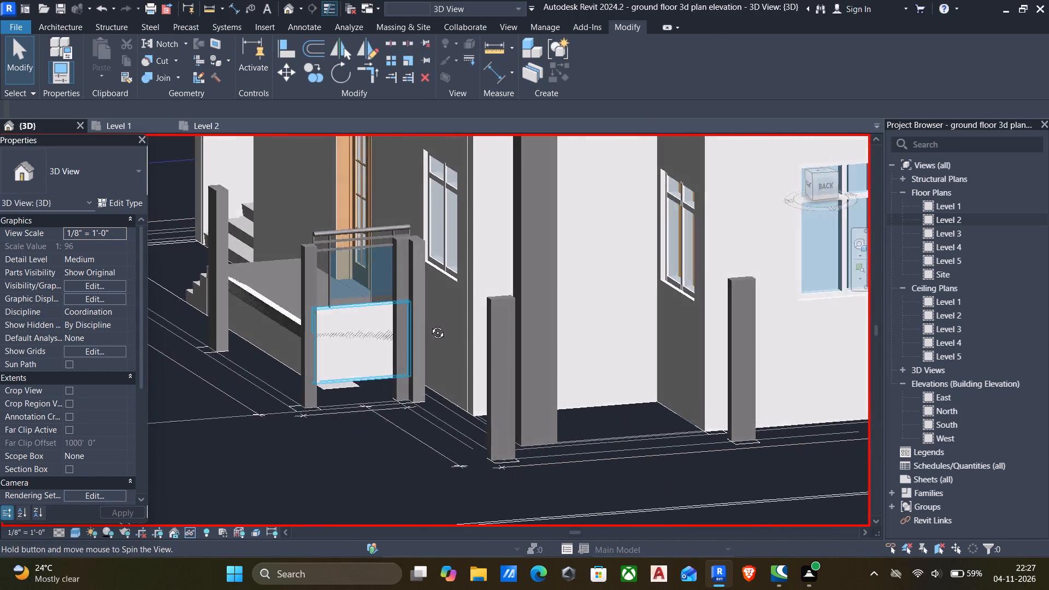
middle_click_drag(429, 324, 644, 434, "shift")
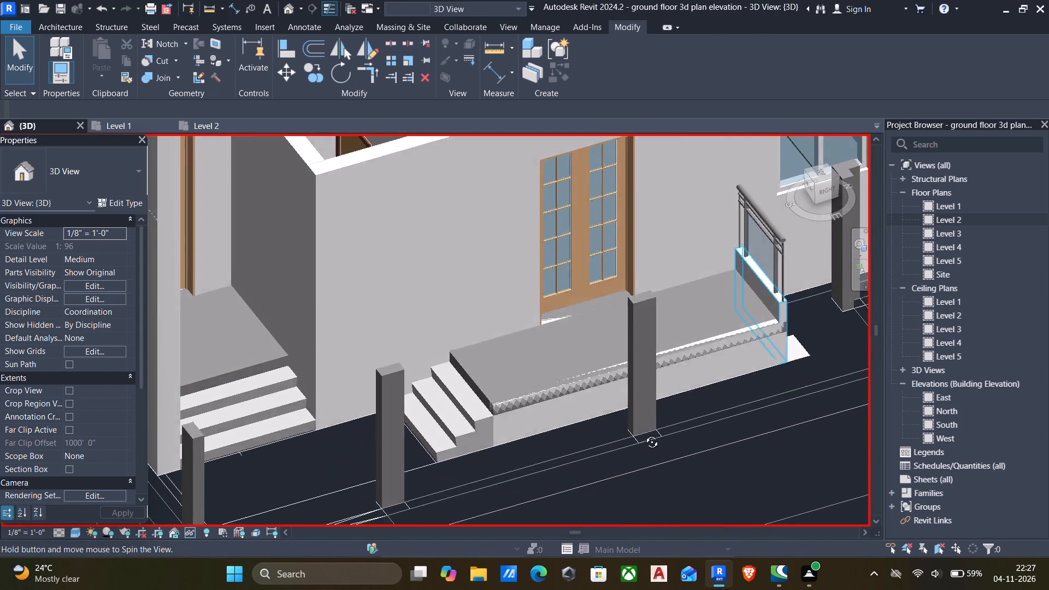
middle_click_drag(644, 434, 644, 422, "shift")
scroll(624, 430, "down", 3)
middle_click_drag(623, 434, 682, 427, "shift")
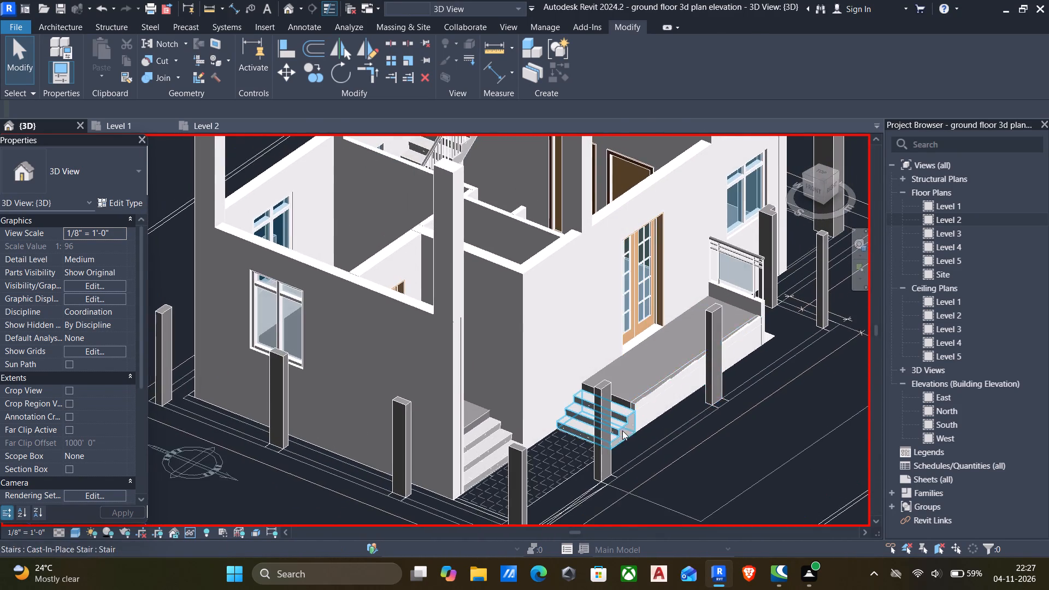
middle_click_drag(622, 429, 662, 383)
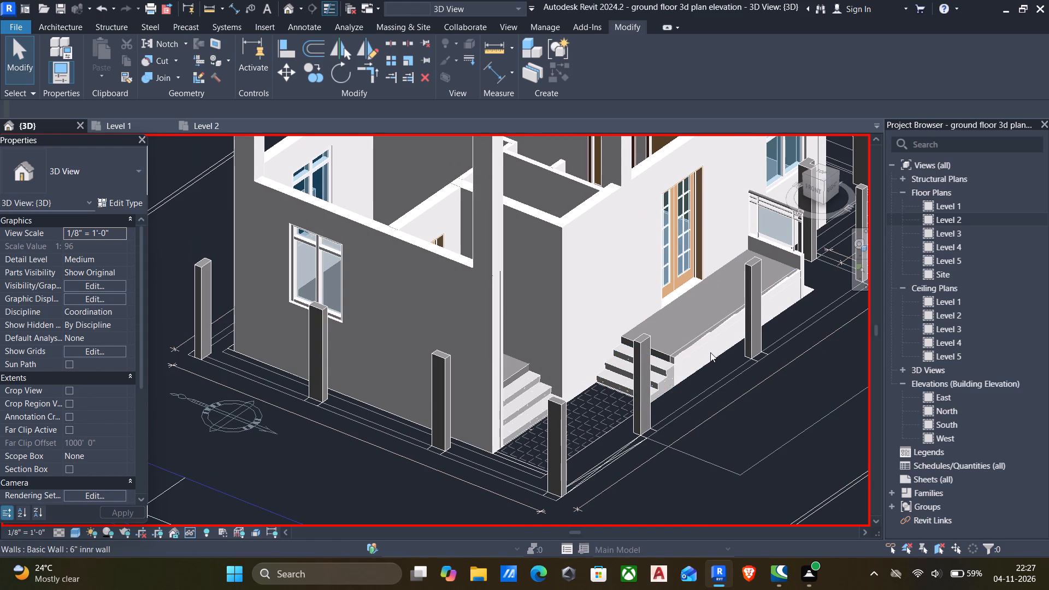
middle_click_drag(667, 344, 649, 359, "shift")
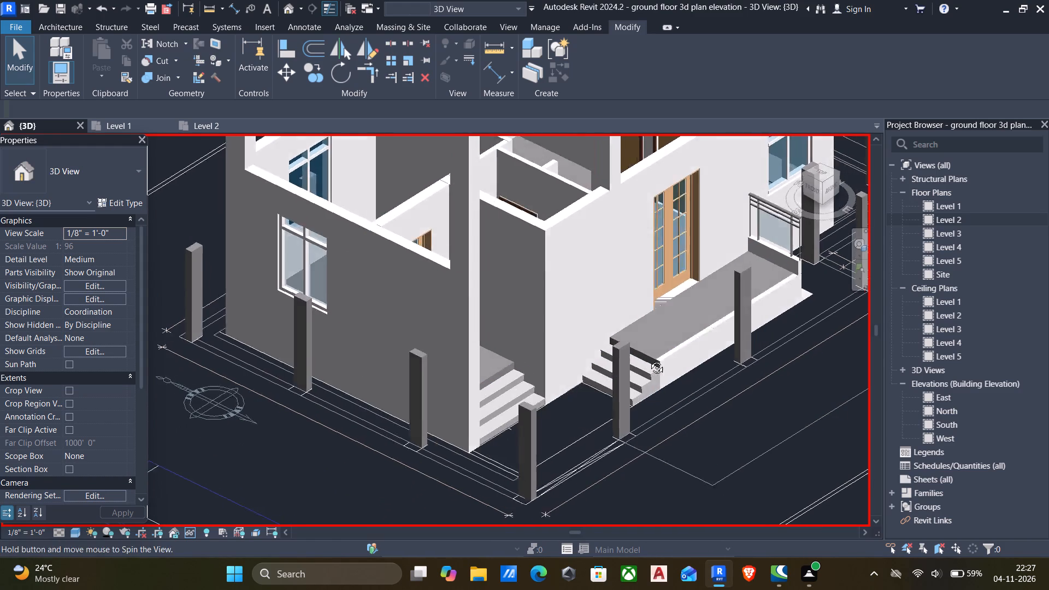
middle_click_drag(649, 359, 632, 371, "shift")
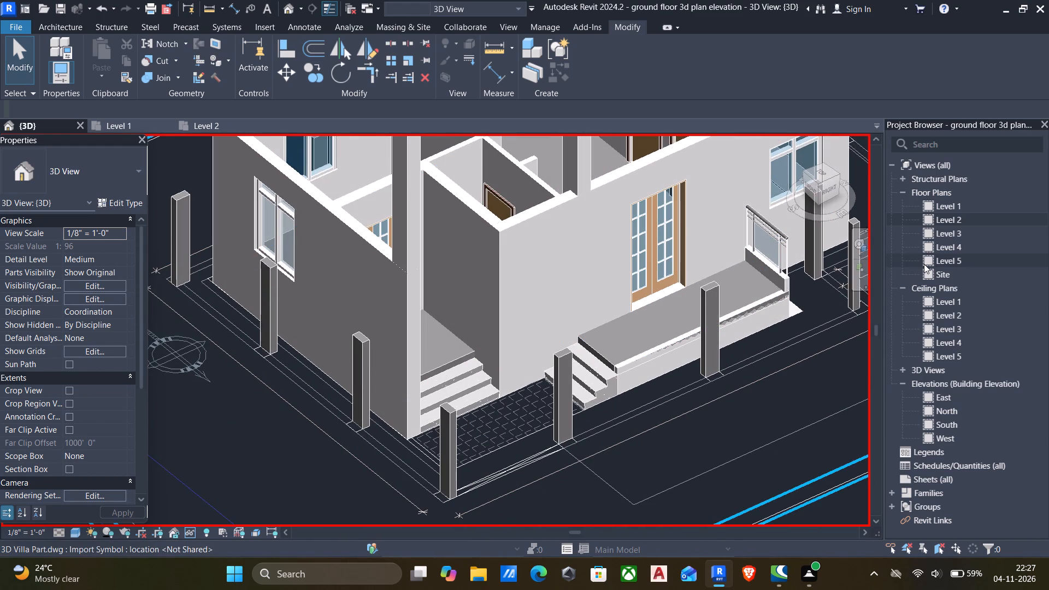
Open the Level 2 floor plan and examine the room layout, kitchen, verandah and surrounding plot.
double_click(930, 221)
scroll(833, 232, "down", 6)
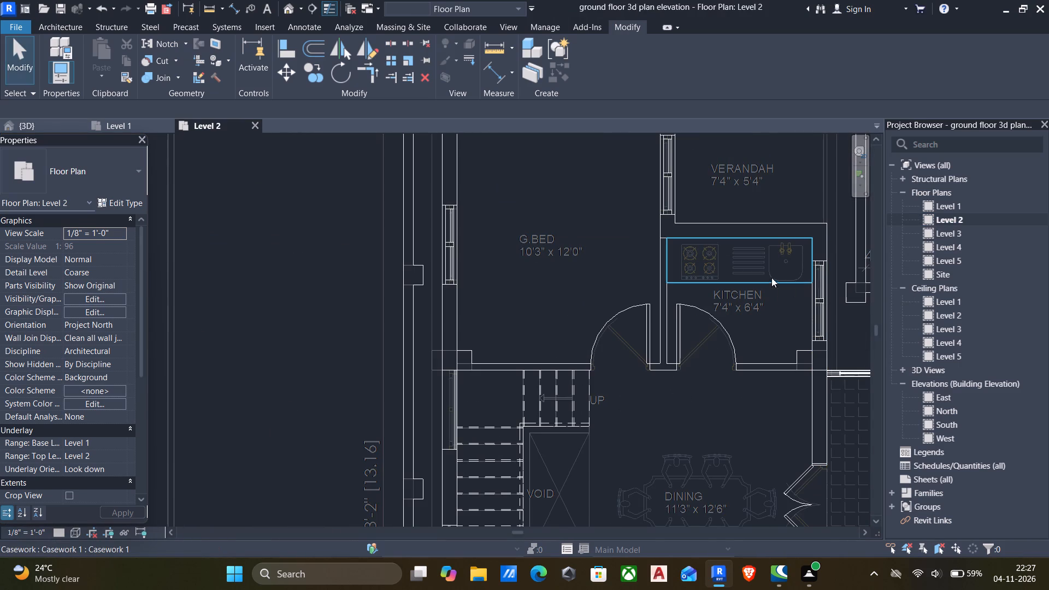
scroll(707, 291, "down", 5)
scroll(656, 376, "down", 1)
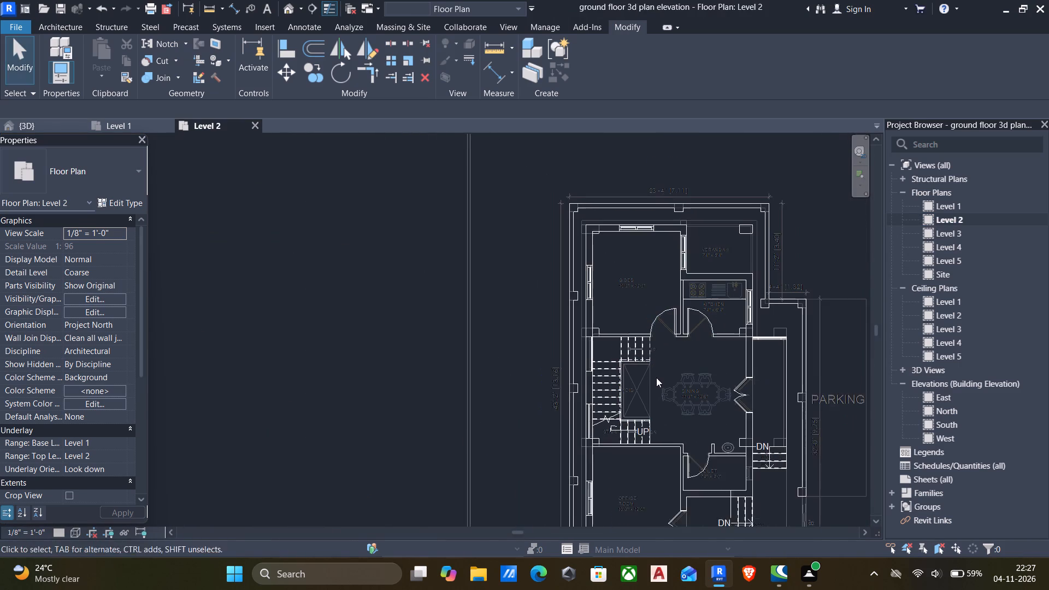
middle_click_drag(656, 377, 657, 325)
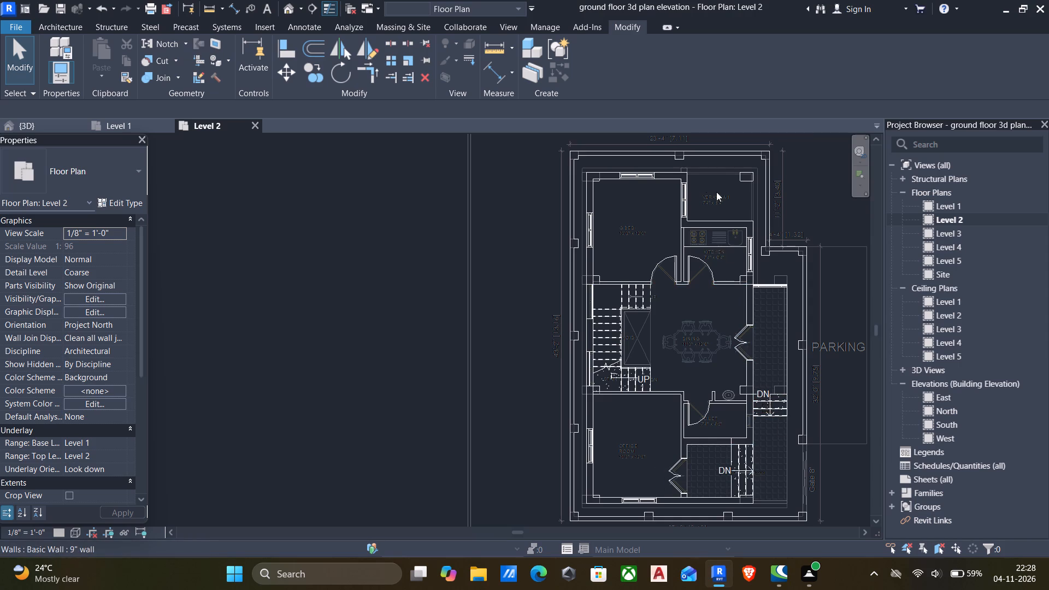
scroll(678, 189, "up", 3)
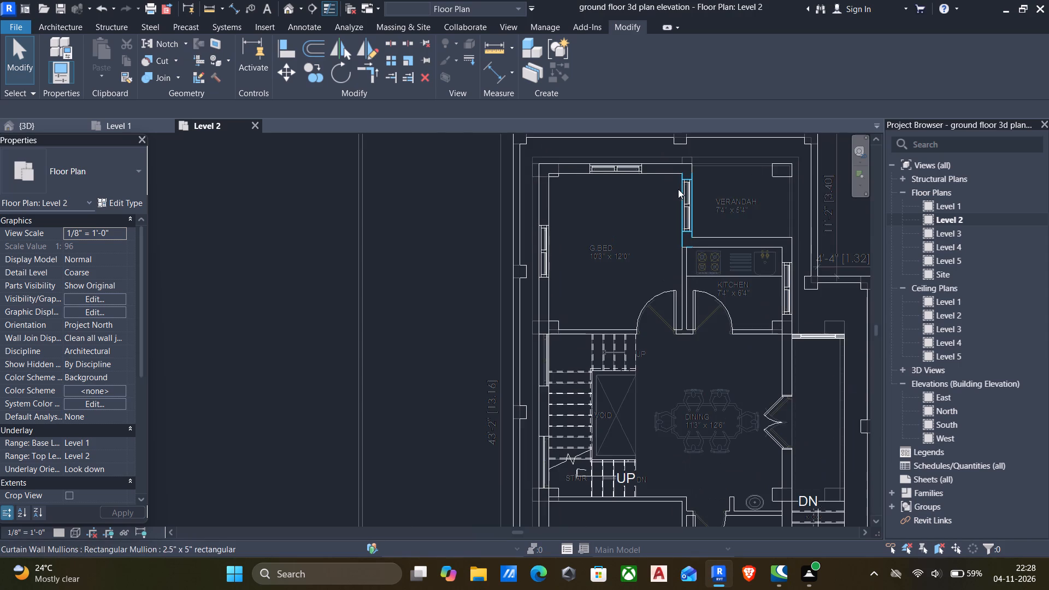
scroll(684, 196, "down", 4)
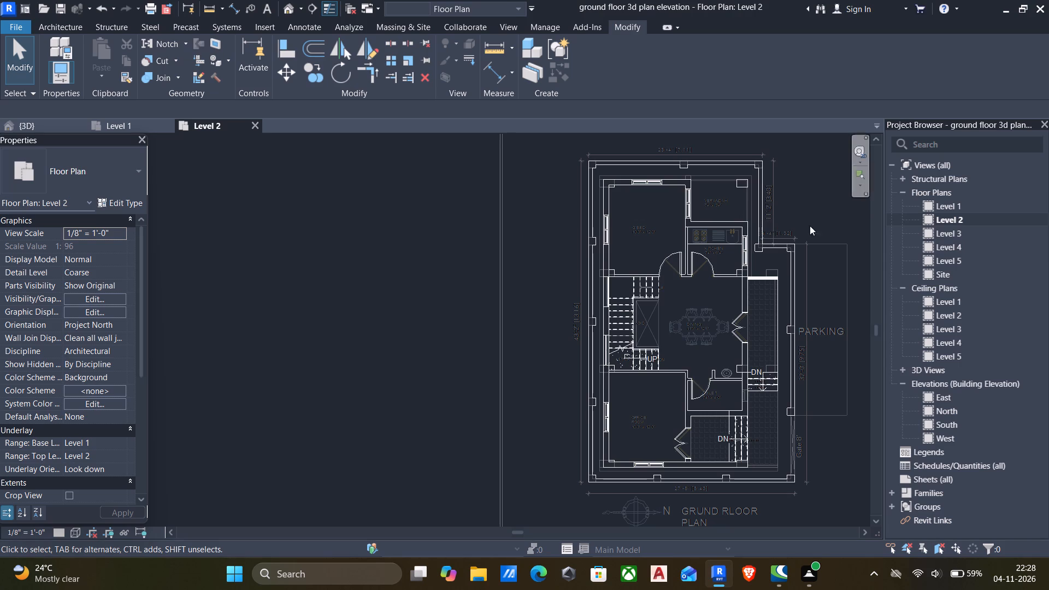
scroll(820, 264, "down", 5)
middle_click_drag(817, 270, 662, 287)
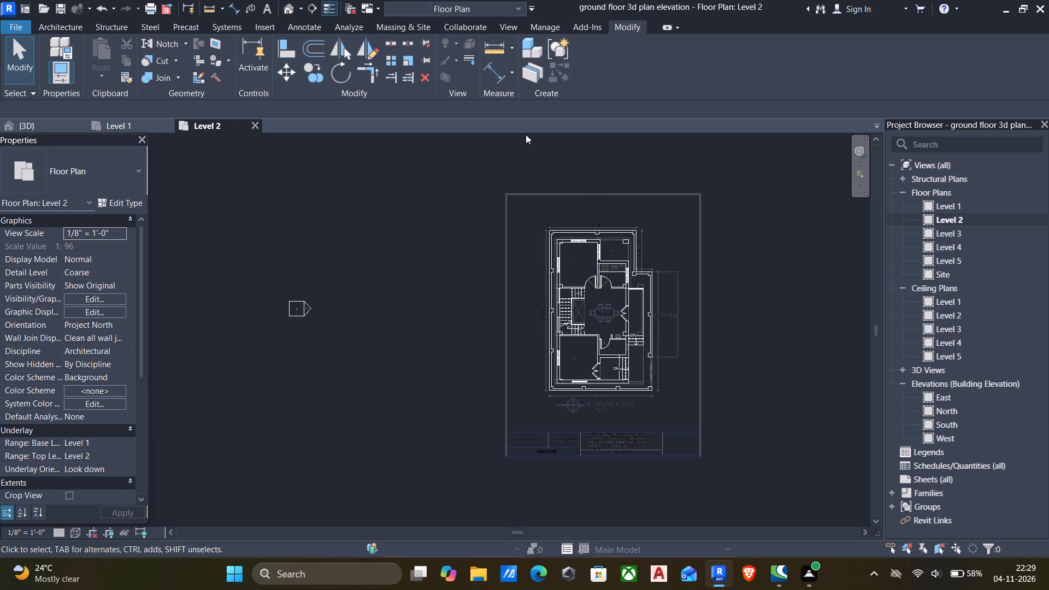
Return to the 3D view without saving the project and examine the villa's rooms and exterior from several angles.
left_click(290, 10)
left_click(609, 335)
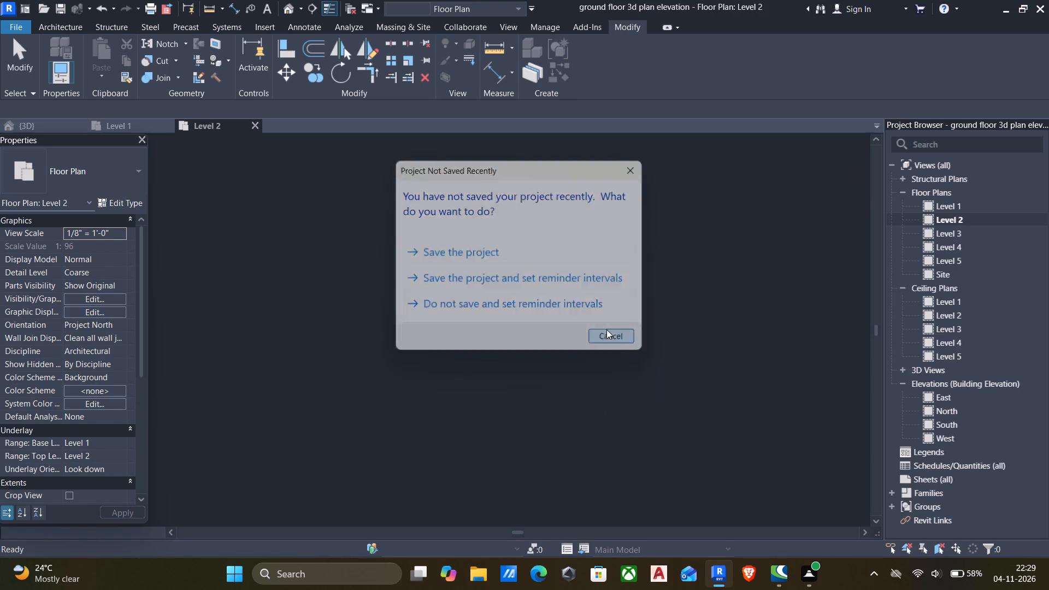
scroll(598, 311, "down", 4)
middle_click_drag(594, 318, 591, 372)
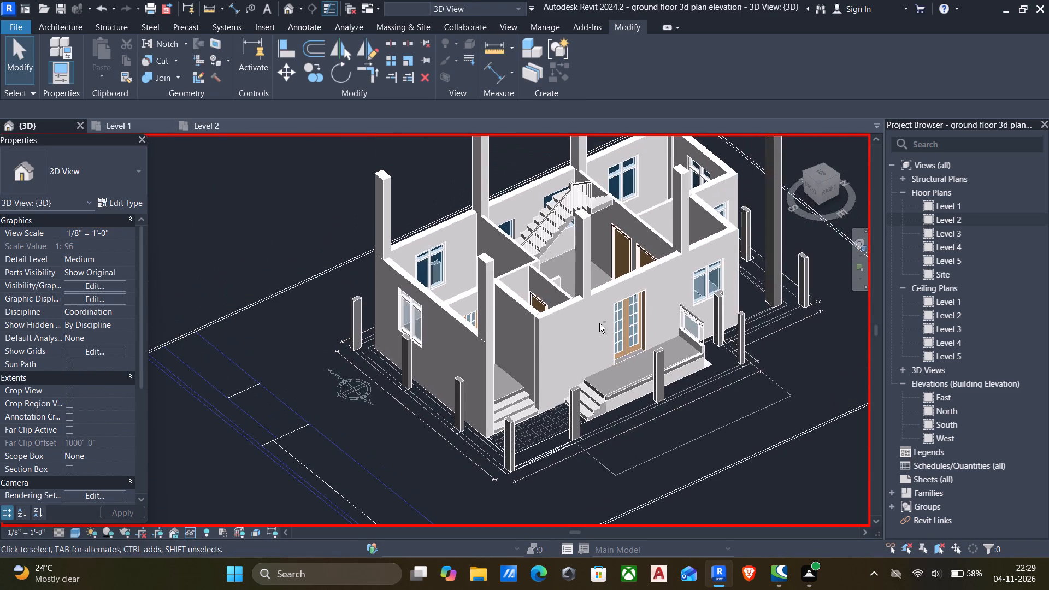
middle_click_drag(599, 323, 521, 347, "shift")
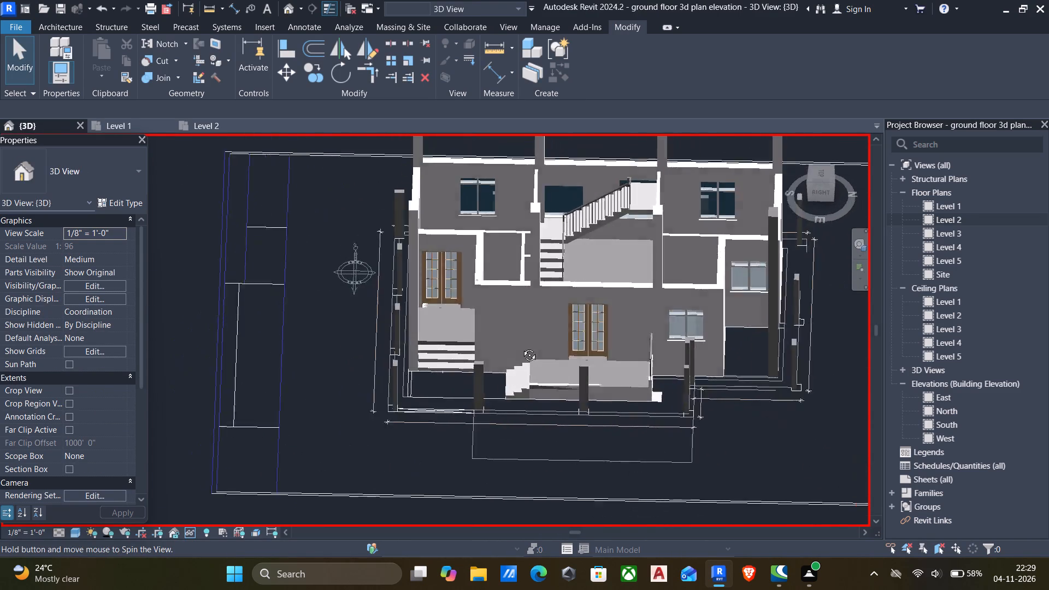
middle_click_drag(521, 347, 662, 399, "shift")
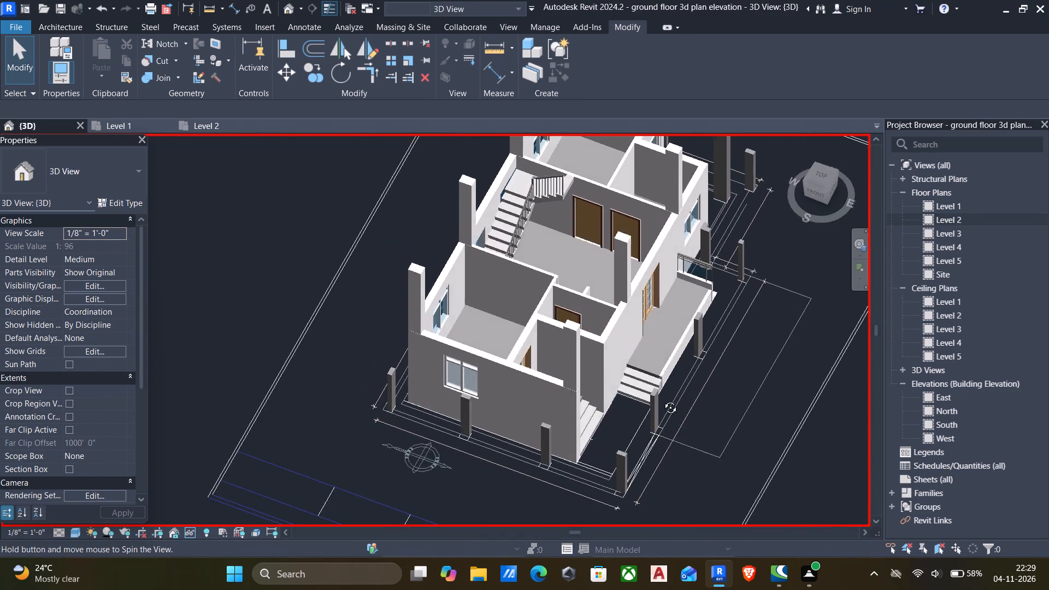
Open the Level 3 floor plan and set its underlay base level to Level 2.
middle_click_drag(662, 399, 561, 302, "shift")
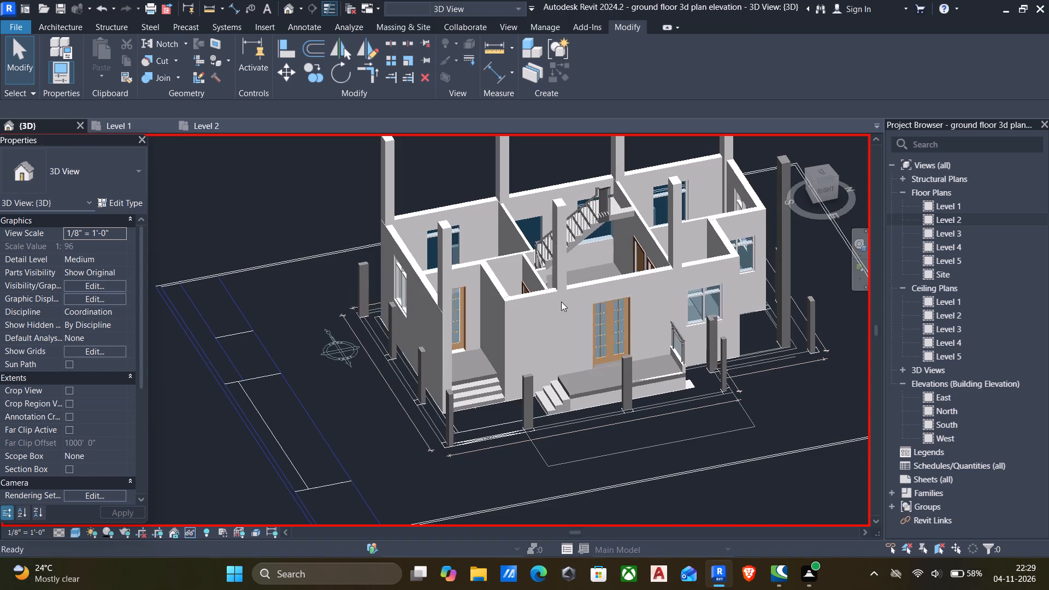
double_click(927, 232)
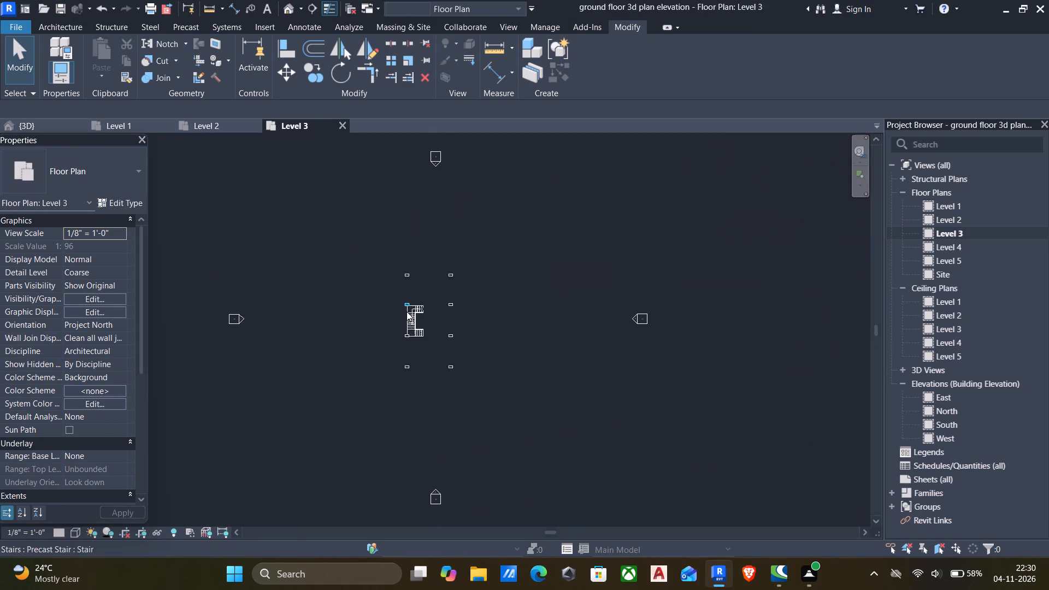
scroll(406, 311, "up", 6)
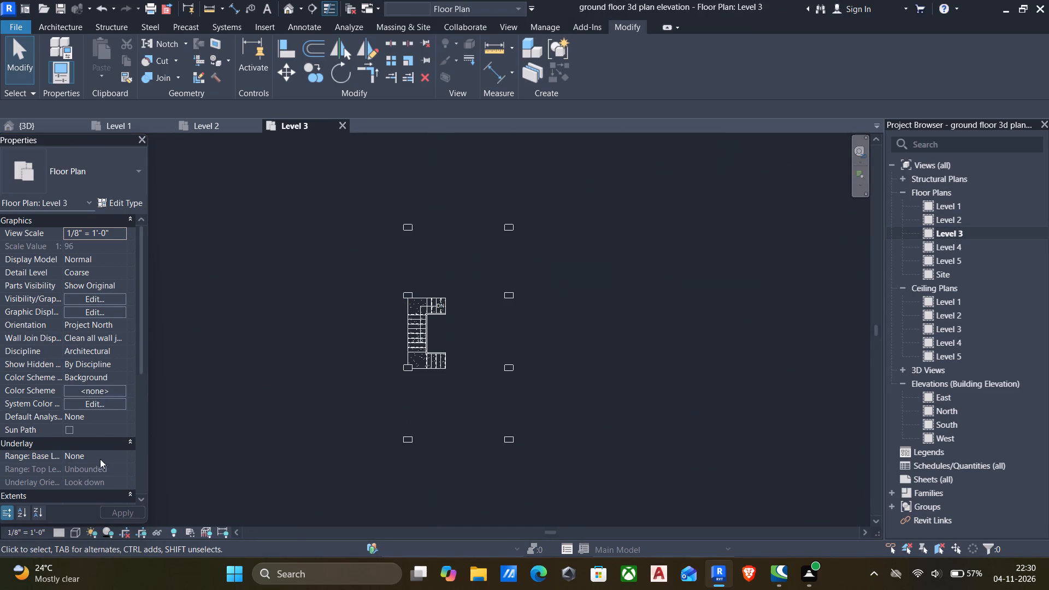
left_click(121, 453)
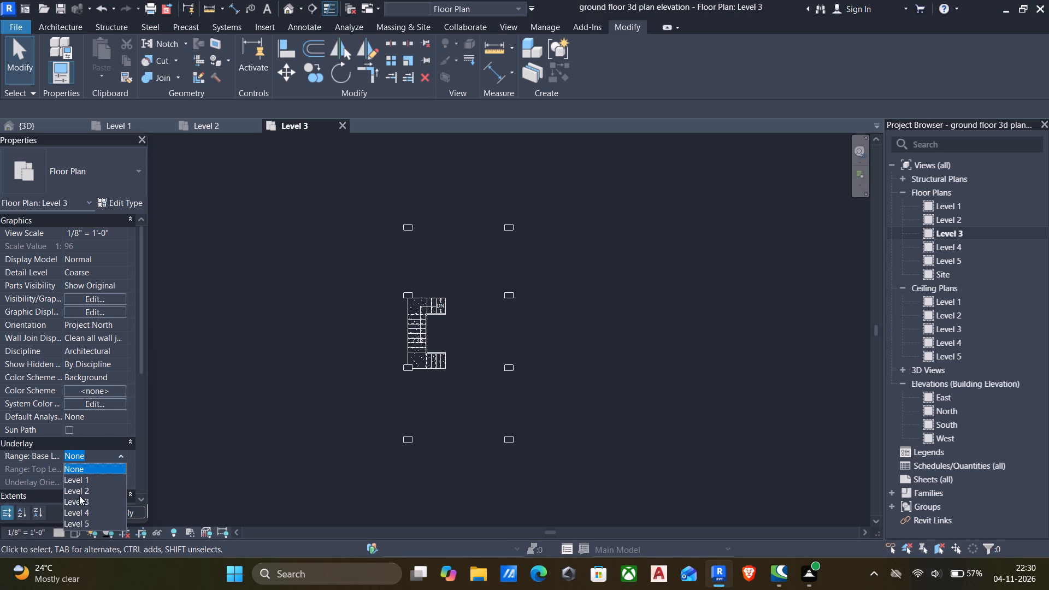
left_click(81, 489)
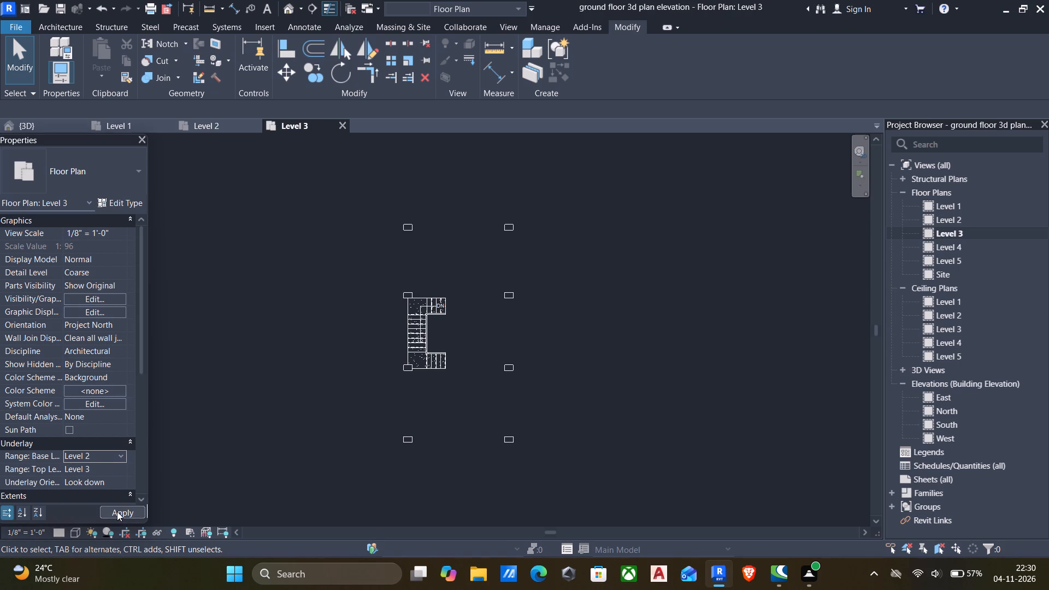
left_click(117, 511)
scroll(456, 242, "up", 5)
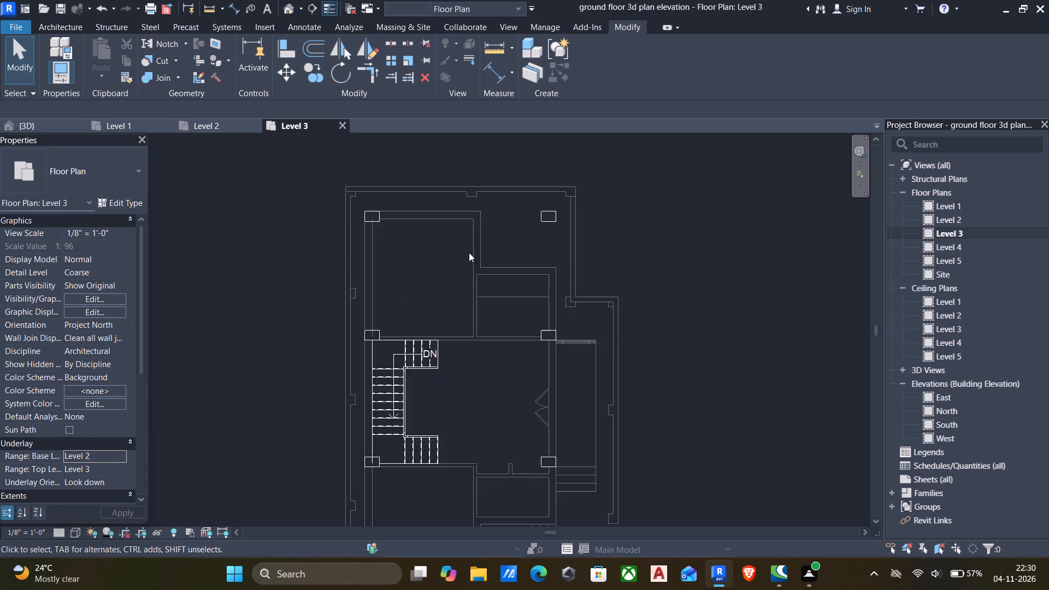
scroll(537, 270, "down", 4)
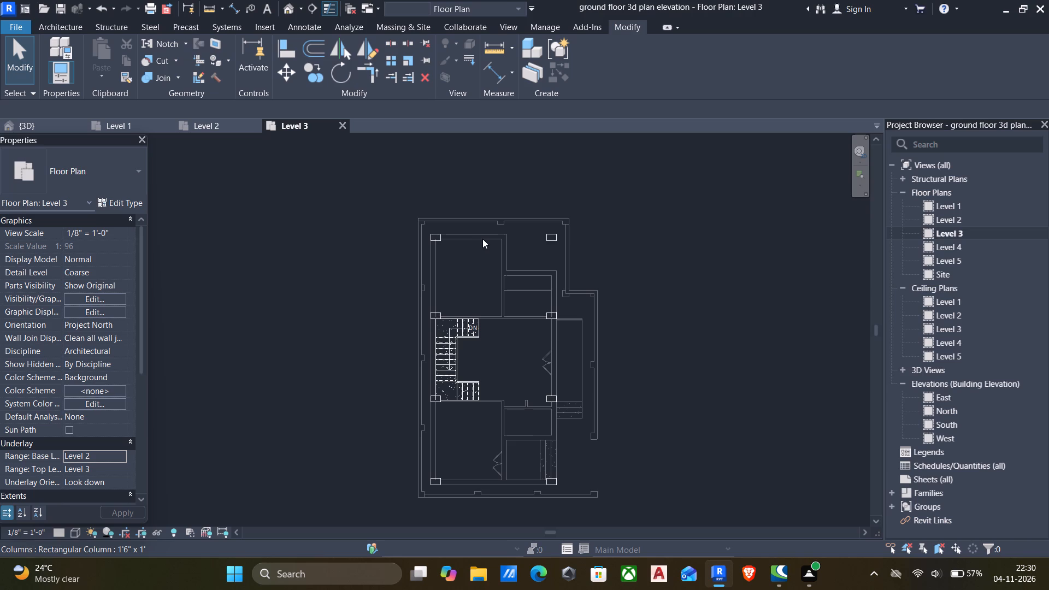
Start a 6" floor on Level 3 and sketch a boundary line about 10'-3" long along the northwest room's north wall.
left_click(62, 28)
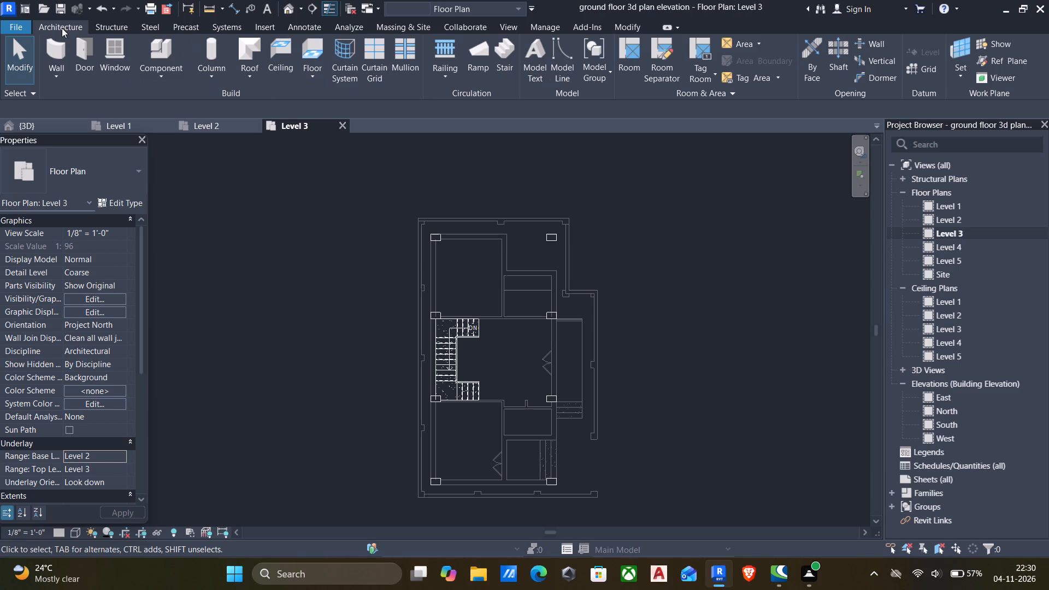
left_click(313, 48)
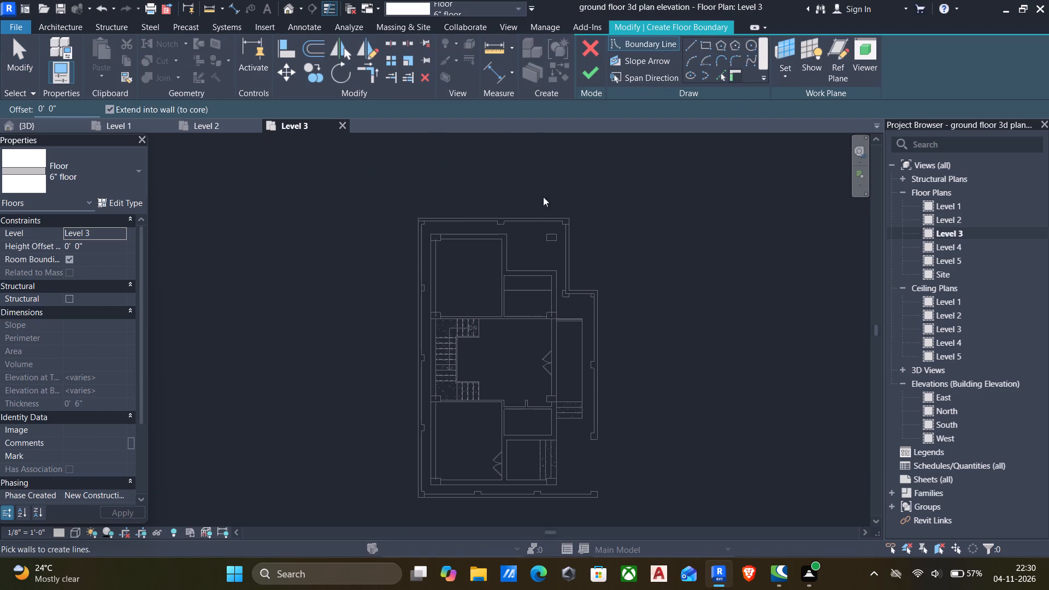
scroll(475, 237, "up", 5)
scroll(393, 247, "up", 3)
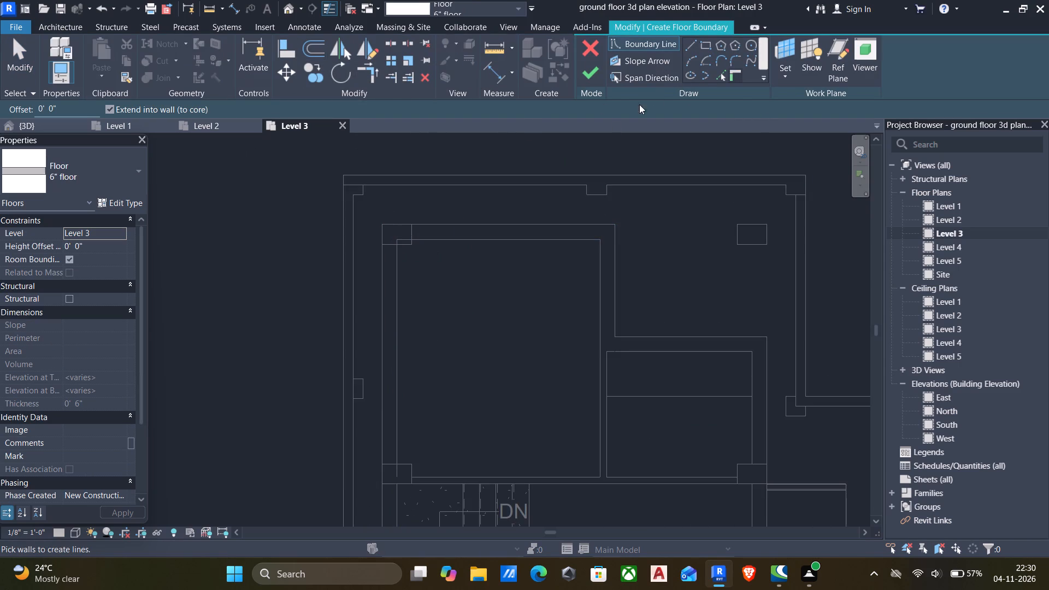
left_click(691, 44)
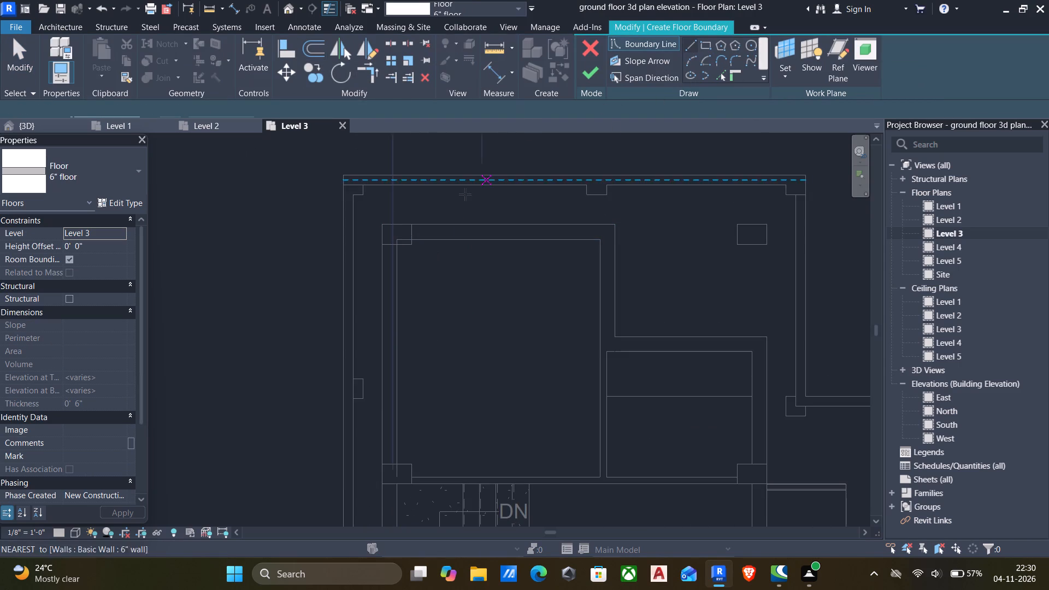
scroll(428, 229, "up", 5)
scroll(360, 274, "up", 2)
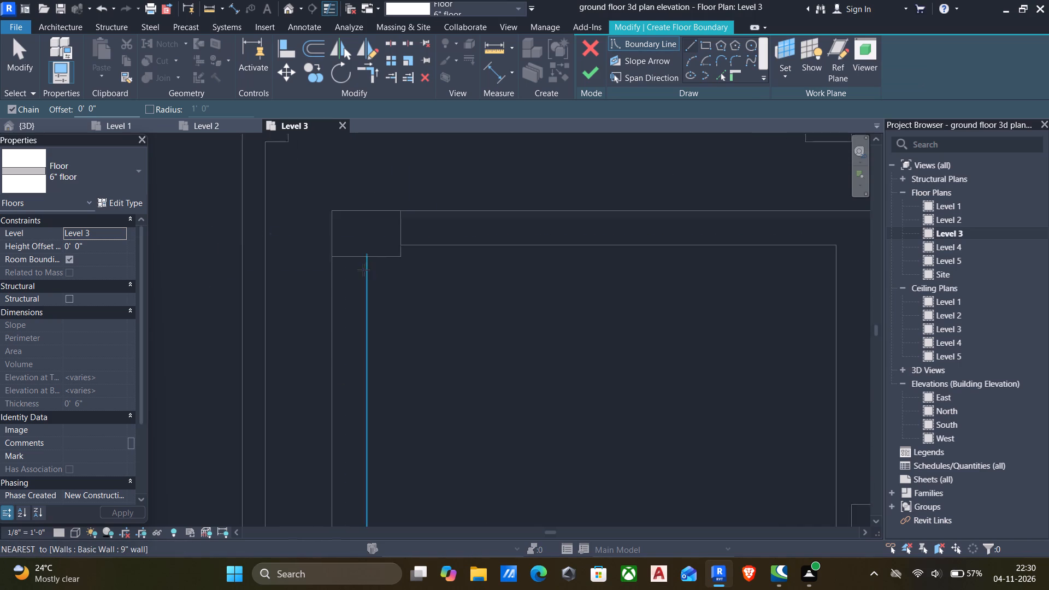
scroll(363, 270, "up", 2)
left_click(371, 235)
scroll(445, 237, "down", 5)
middle_click_drag(450, 238, 320, 226)
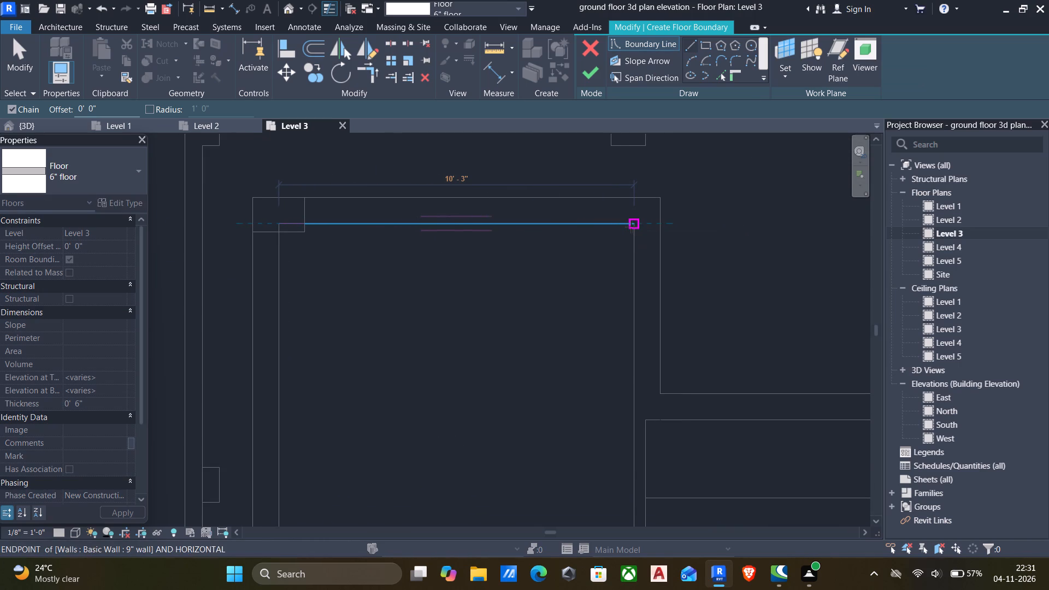
left_click(631, 227)
key("Escape")
Sketch the floor's south boundary line, about 17'-11" long, along the south wall from the southwest column to the outer east wall face.
scroll(627, 232, "down", 6)
middle_click_drag(617, 274, 602, 227)
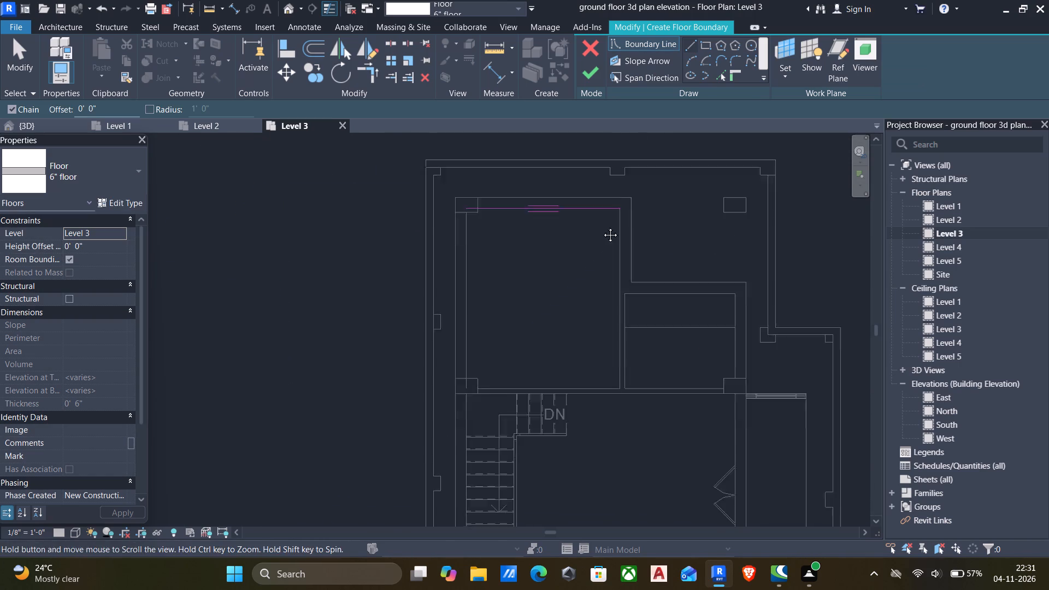
middle_click_drag(602, 227, 585, 180)
scroll(576, 233, "down", 5)
middle_click_drag(580, 294, 573, 260)
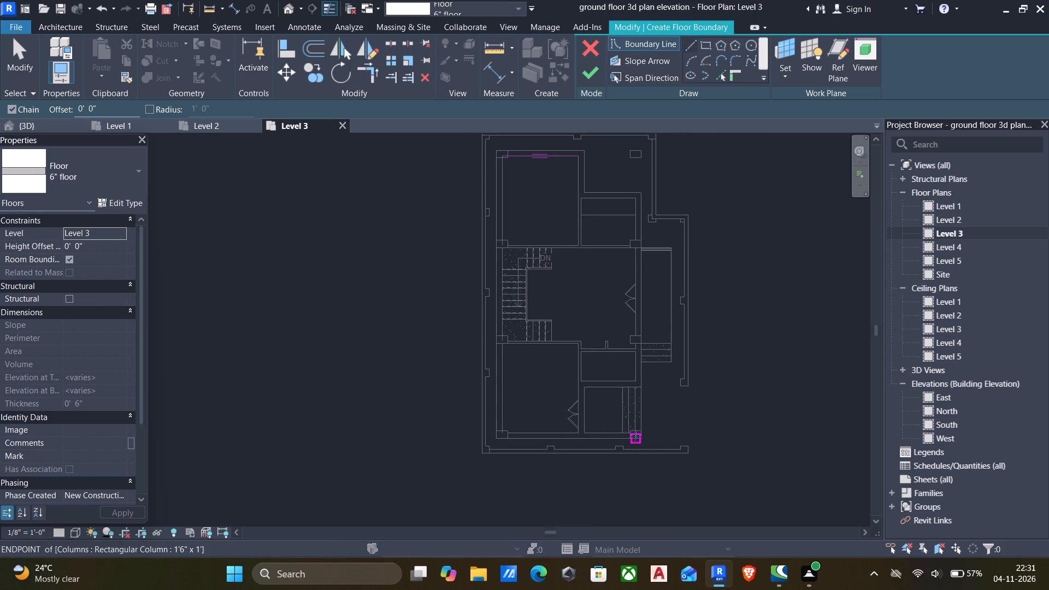
scroll(639, 438, "up", 1)
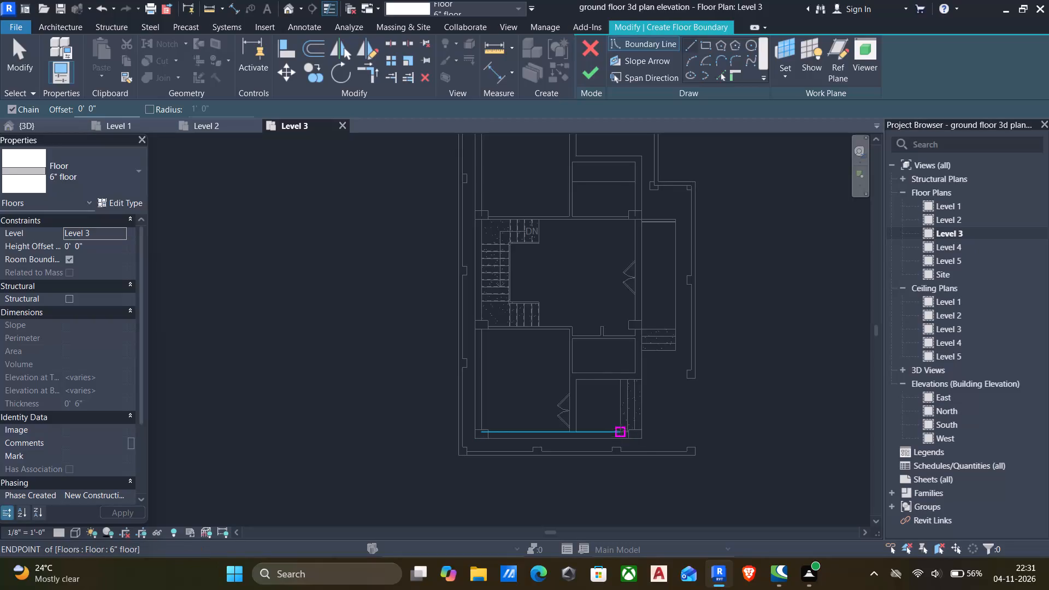
scroll(523, 446, "up", 5)
scroll(483, 426, "up", 6)
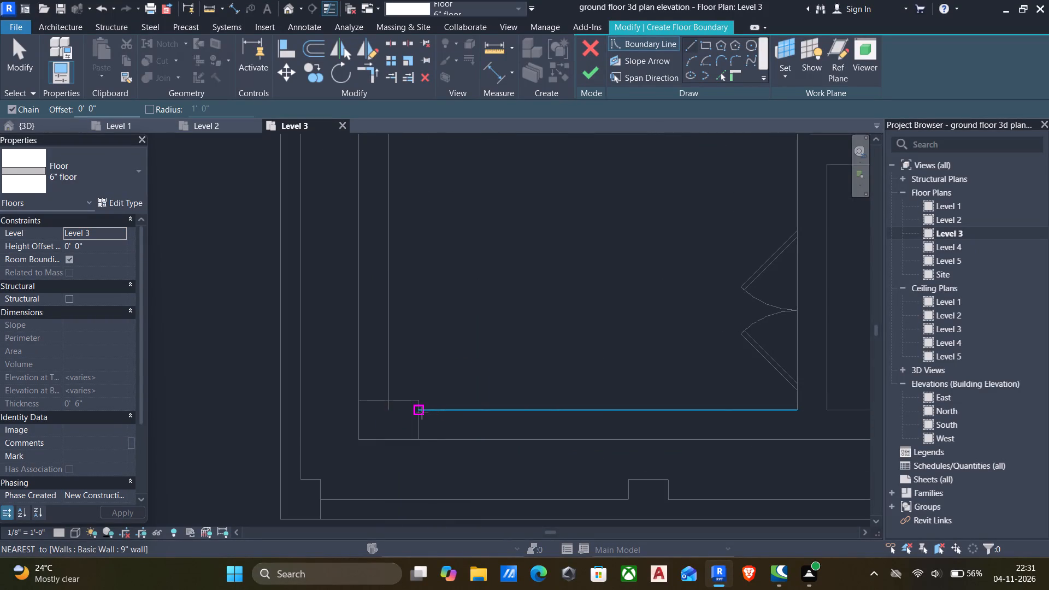
left_click(422, 413)
scroll(493, 416, "down", 4)
middle_click_drag(504, 421, 455, 418)
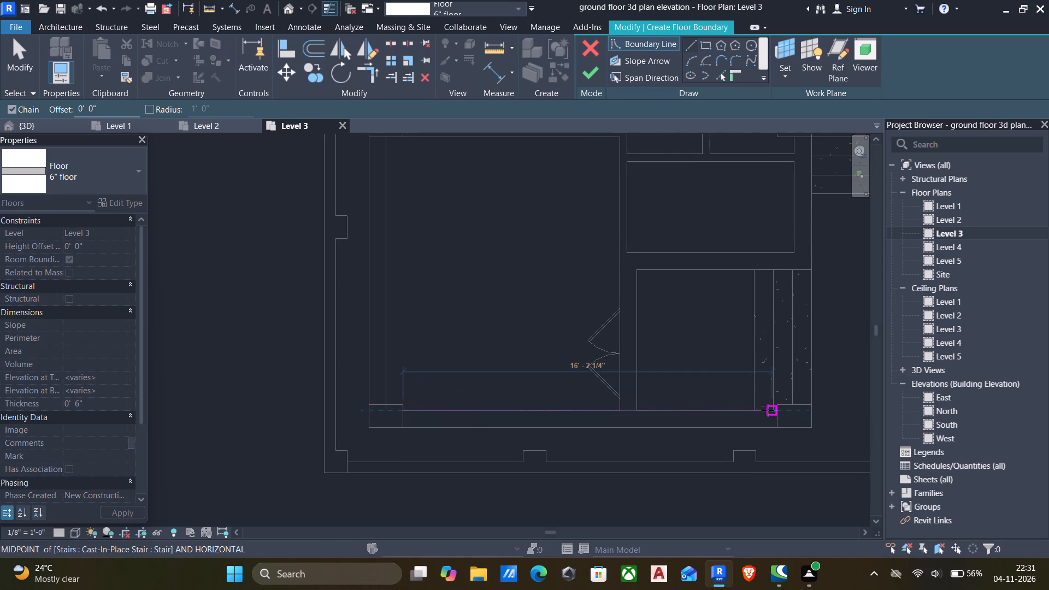
scroll(811, 412, "up", 4)
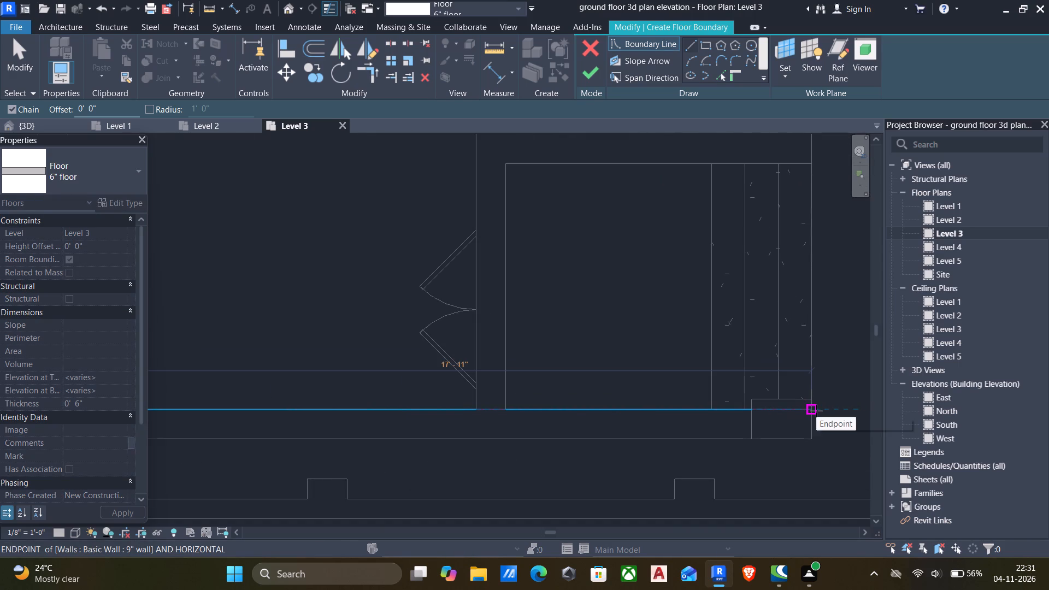
left_click(816, 411)
Continue the floor boundary about 9'-6" north along the outer east wall, then east along the verandah steps' lower edge to their outer corner.
scroll(816, 411, "down", 4)
middle_click_drag(810, 416, 624, 439)
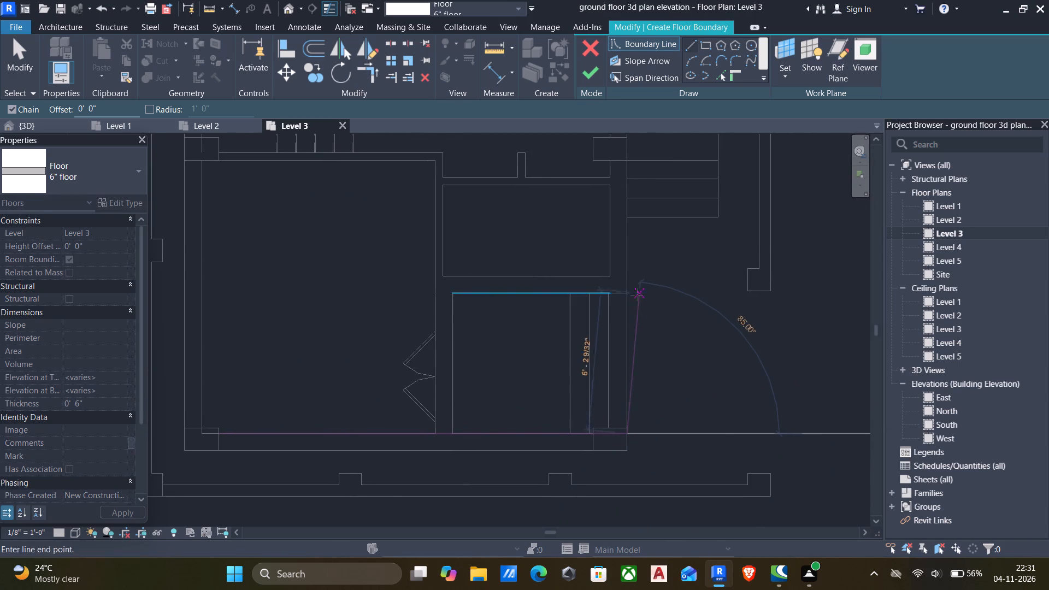
scroll(631, 287, "down", 1)
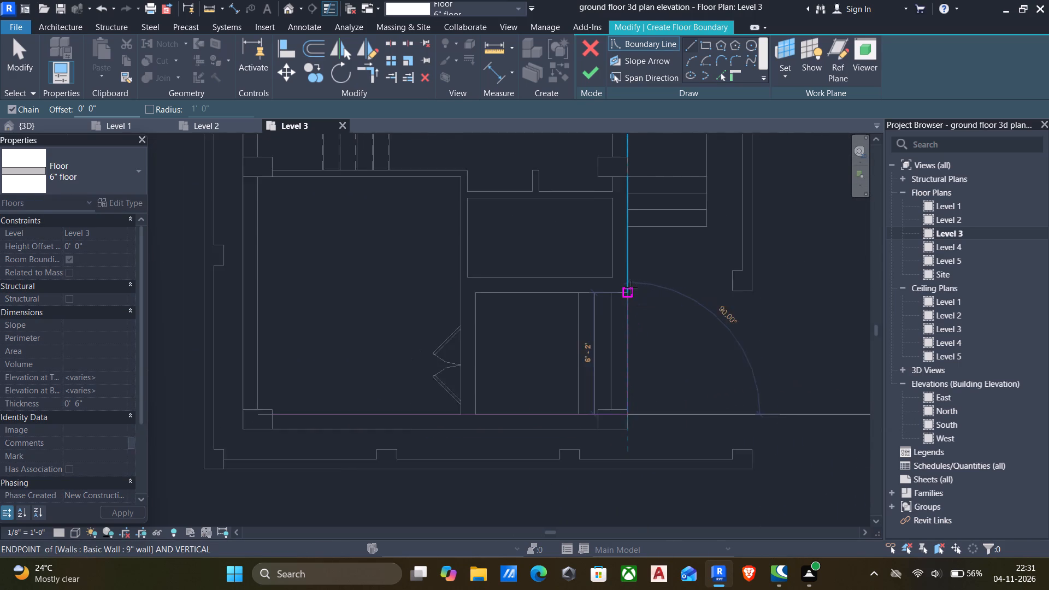
scroll(631, 287, "down", 2)
middle_click_drag(630, 290, 624, 360)
scroll(630, 290, "down", 1)
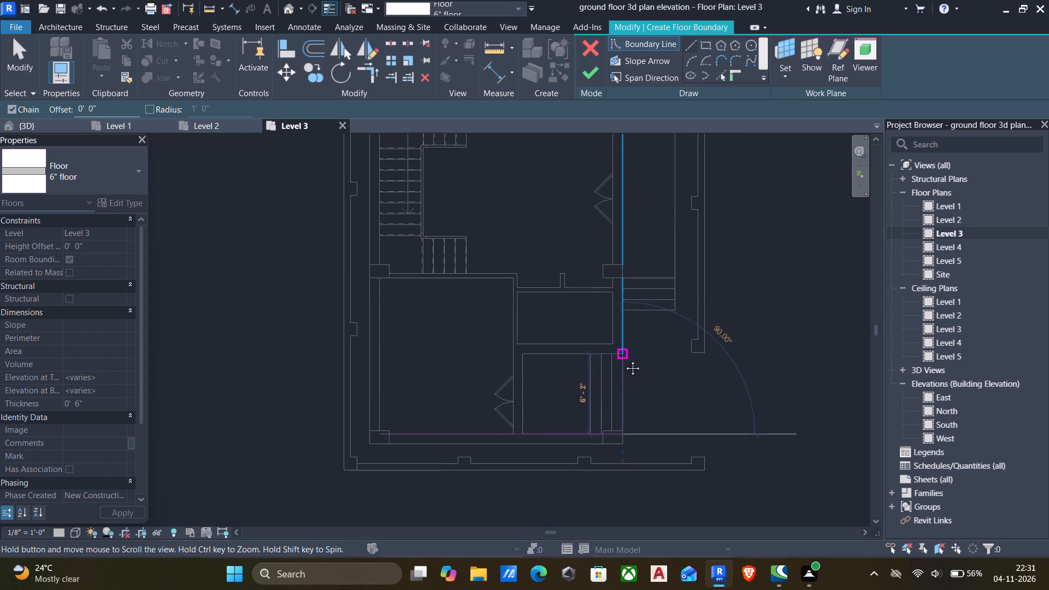
middle_click_drag(624, 360, 625, 383)
scroll(632, 343, "up", 6)
left_click(613, 343)
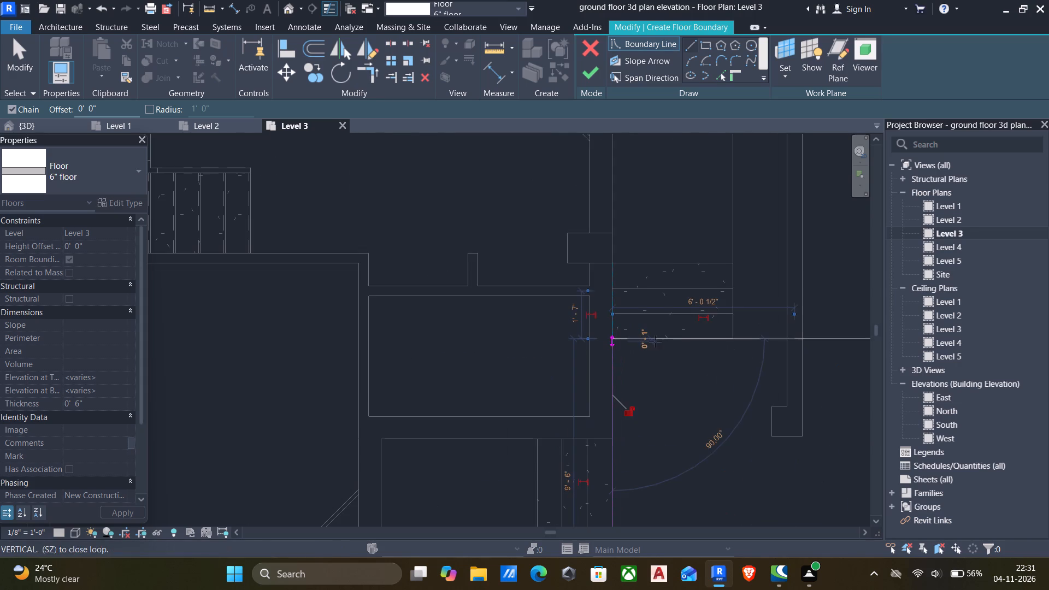
left_click(732, 336)
Continue the boundary up the verandah's outer edge, then back 4'-0" along its north railing and 9" across the wall thickness.
scroll(732, 338, "down", 2)
middle_click_drag(725, 350, 712, 403)
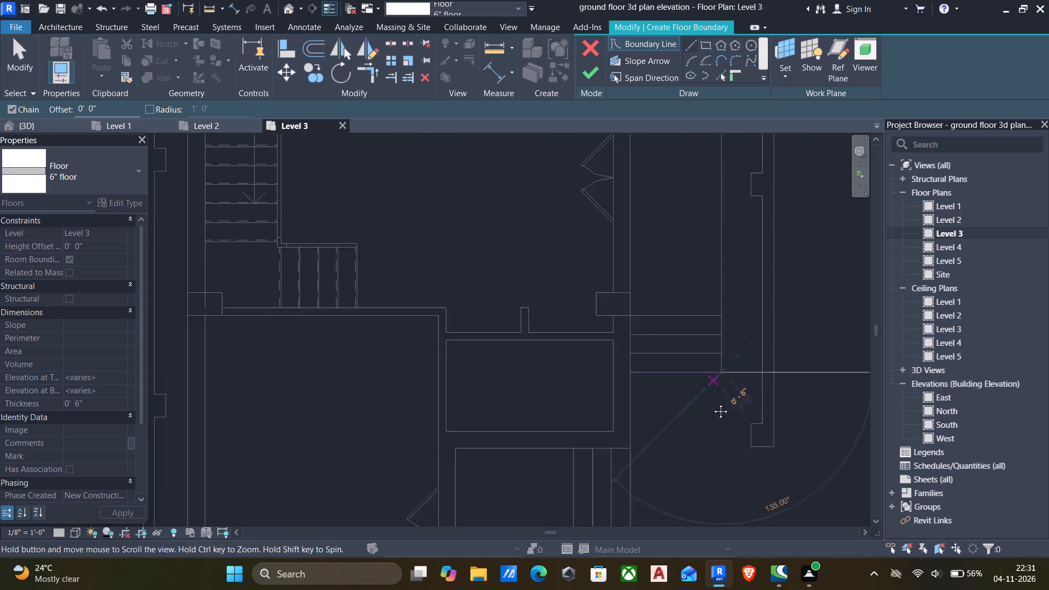
middle_click_drag(712, 403, 710, 459)
scroll(725, 247, "down", 2)
middle_click_drag(717, 269, 710, 386)
scroll(718, 264, "up", 7)
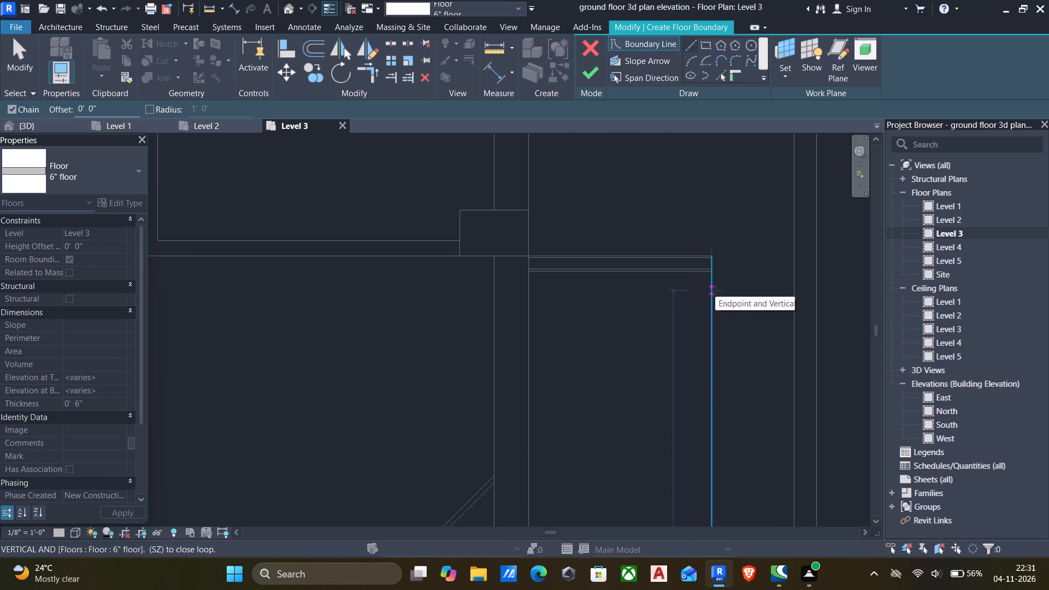
scroll(714, 246, "up", 6)
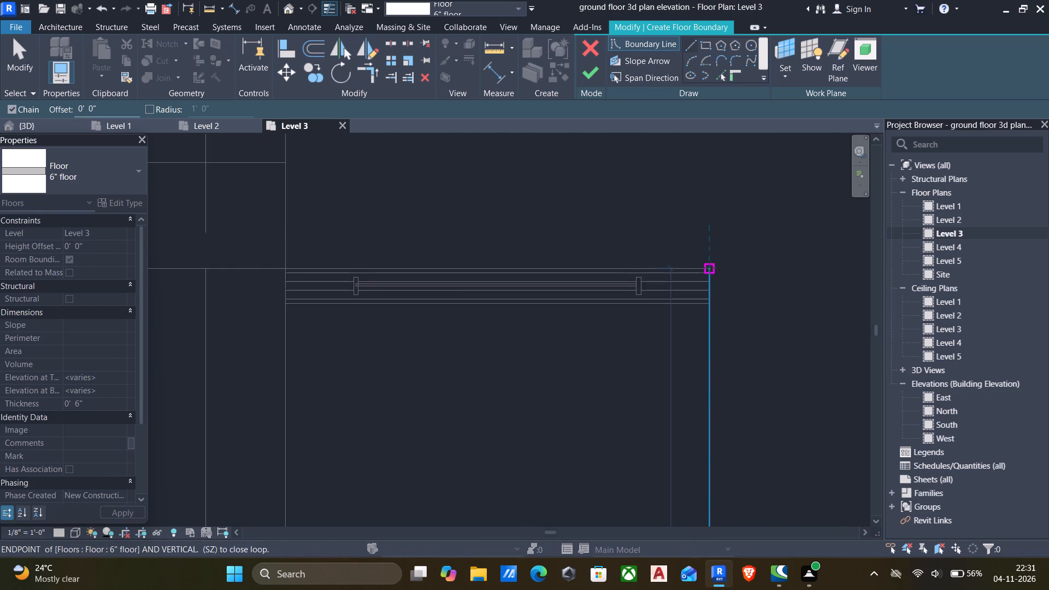
scroll(710, 268, "up", 5)
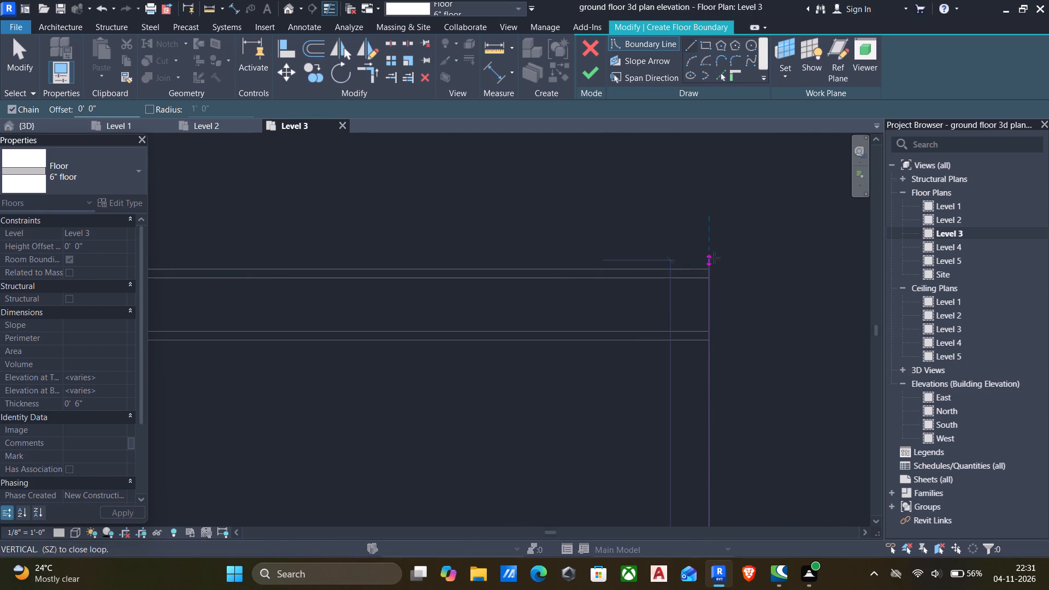
left_click(713, 268)
scroll(682, 269, "down", 3)
middle_click_drag(680, 270, 811, 270)
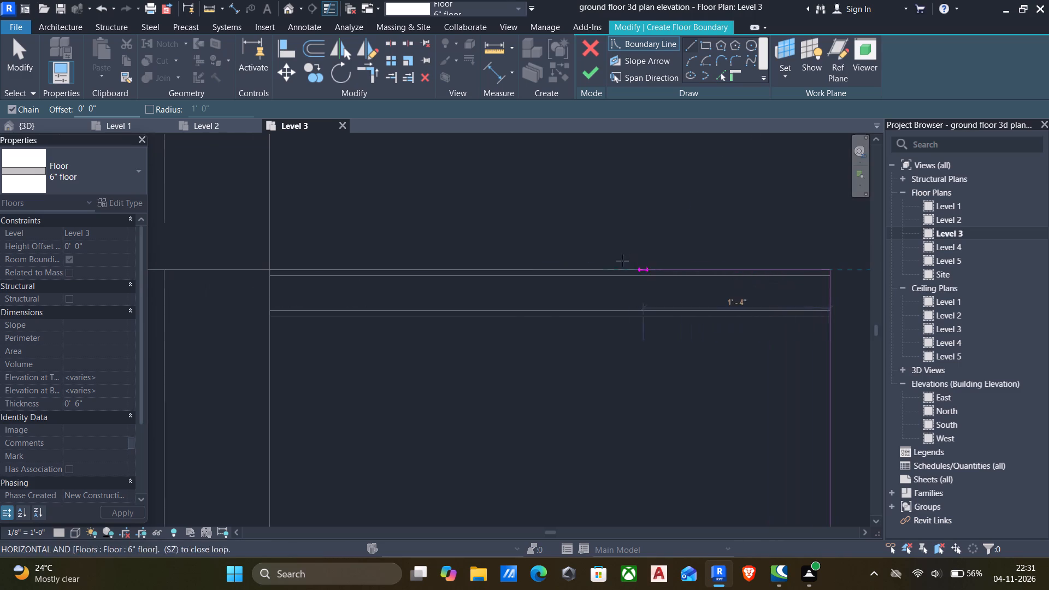
scroll(516, 265, "down", 1)
middle_click_drag(523, 265, 650, 270)
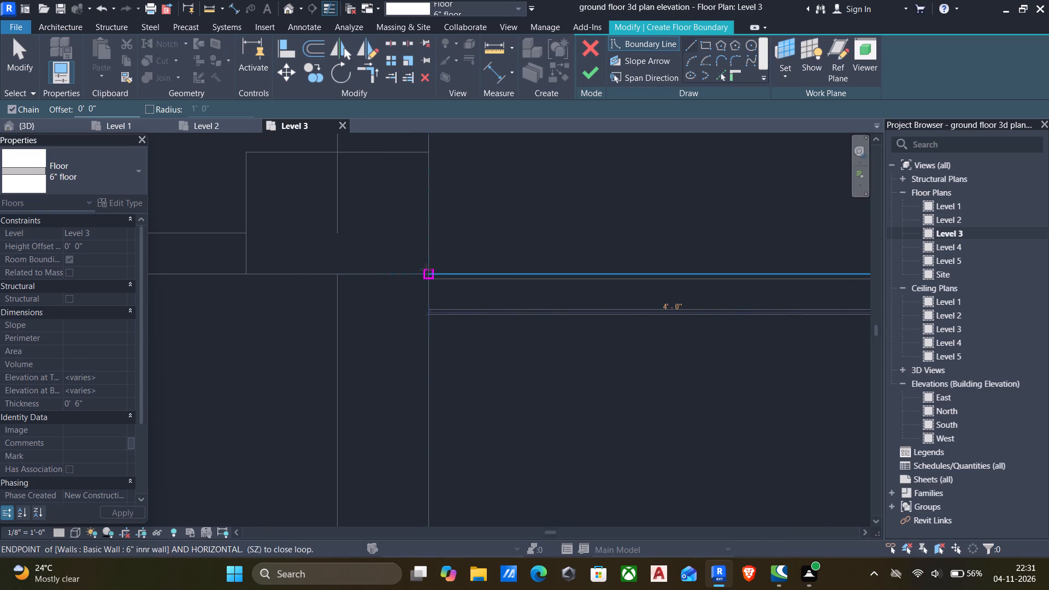
left_click(426, 272)
scroll(432, 259, "down", 5)
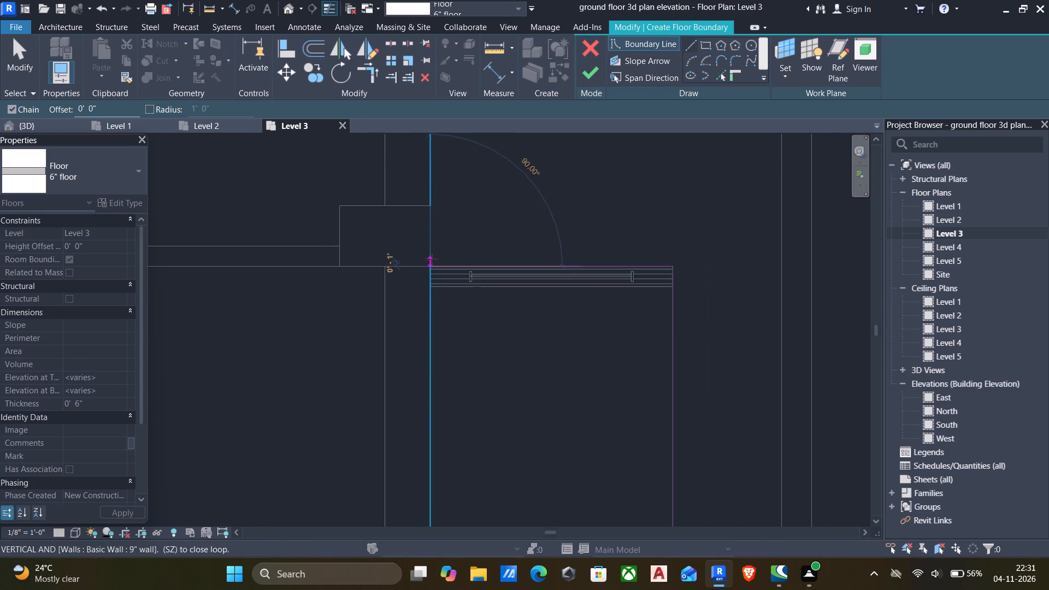
left_click(384, 265)
Extend the floor boundary about 11'-6" north along the inner face of the east wall toward the freestanding northeast column and end the chain.
scroll(386, 253, "down", 5)
middle_click_drag(385, 275, 397, 375)
scroll(397, 354, "up", 1)
scroll(401, 239, "down", 4)
middle_click_drag(401, 254, 413, 327)
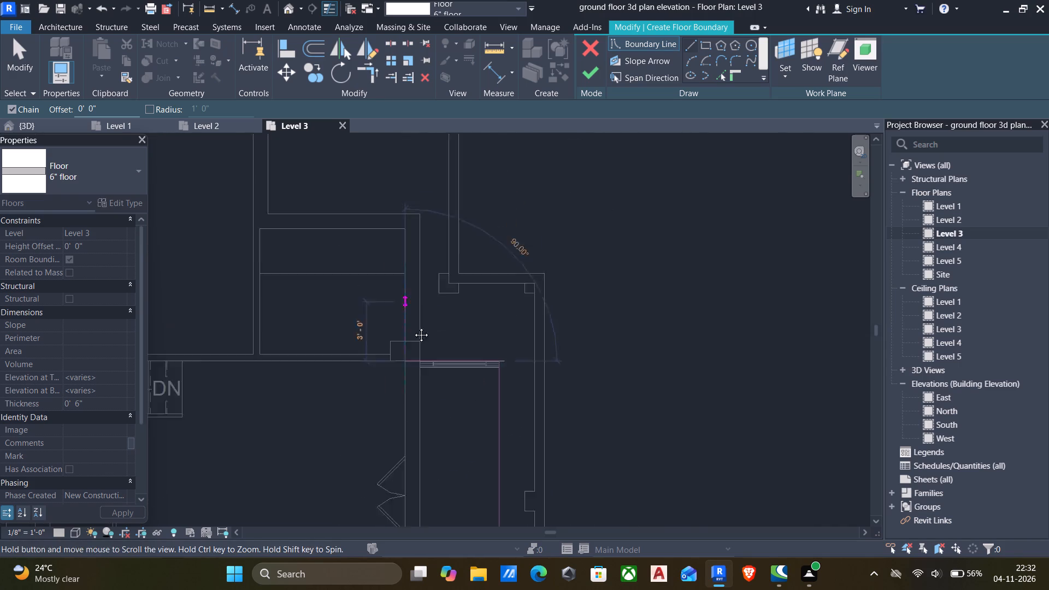
middle_click_drag(413, 327, 422, 373)
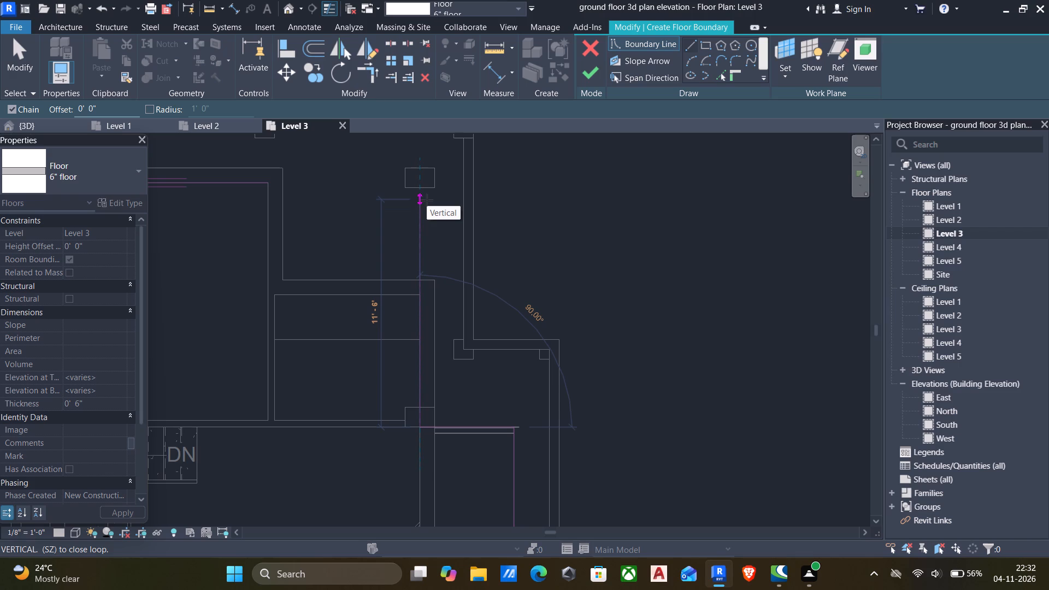
left_click(427, 200)
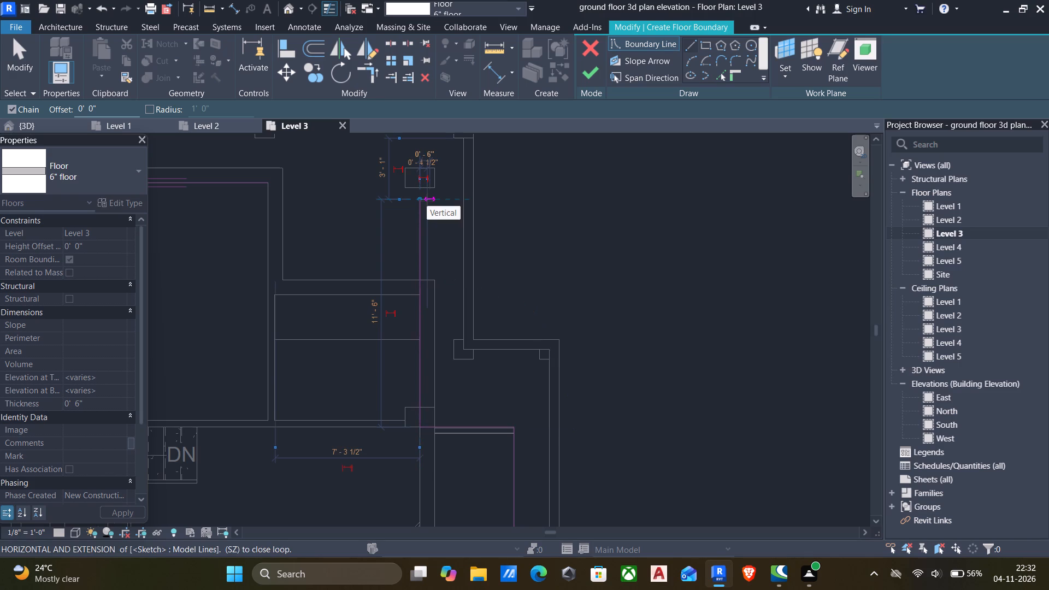
scroll(427, 200, "down", 6)
scroll(427, 216, "up", 1)
key("Escape")
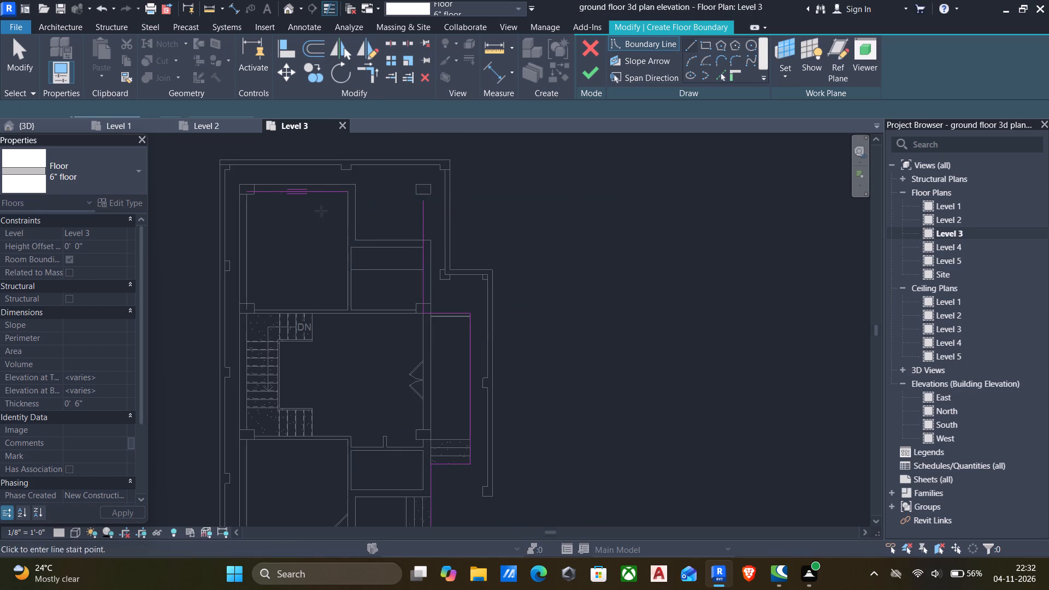
Sketch the floor's west boundary from the north boundary line's west end down the west wall to just above the south boundary.
scroll(255, 212, "down", 2)
middle_click_drag(255, 213, 408, 197)
scroll(398, 186, "up", 11)
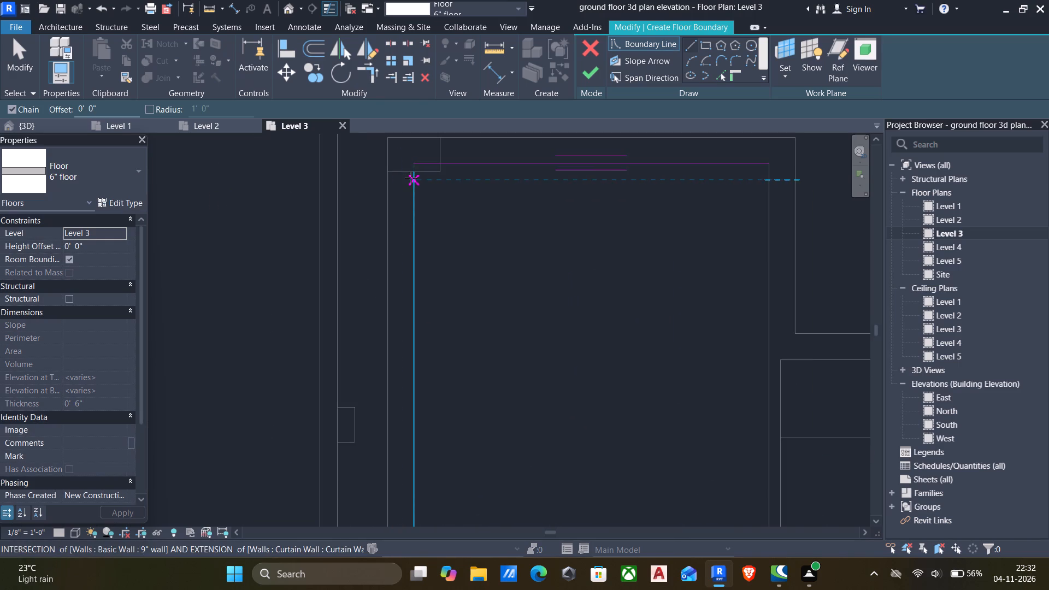
left_click(414, 165)
scroll(409, 211, "down", 5)
middle_click_drag(408, 247, 416, 213)
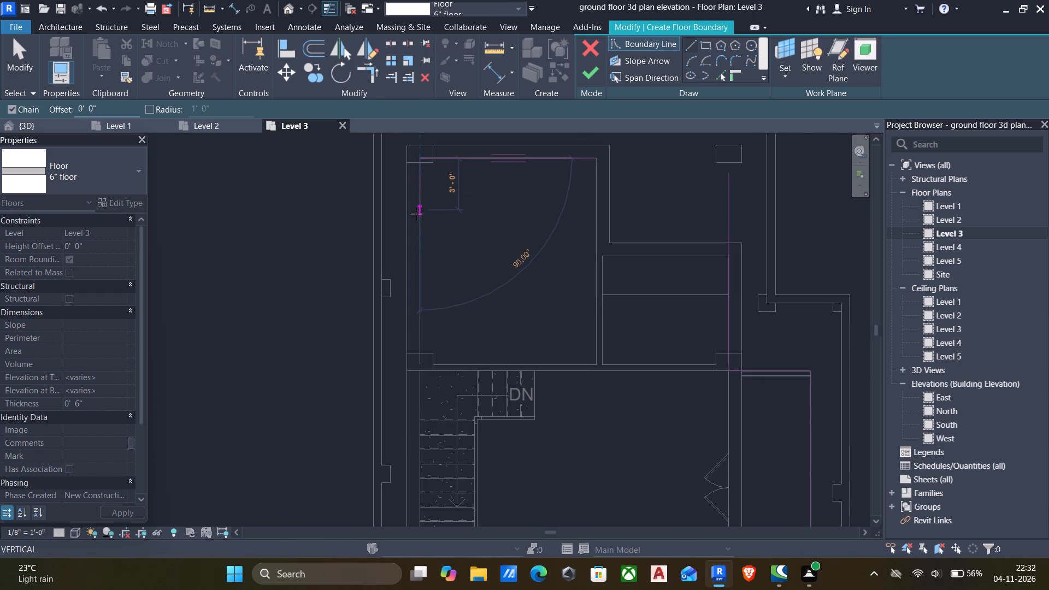
scroll(413, 302, "down", 6)
middle_click_drag(421, 292, 425, 240)
middle_click_drag(419, 331, 420, 290)
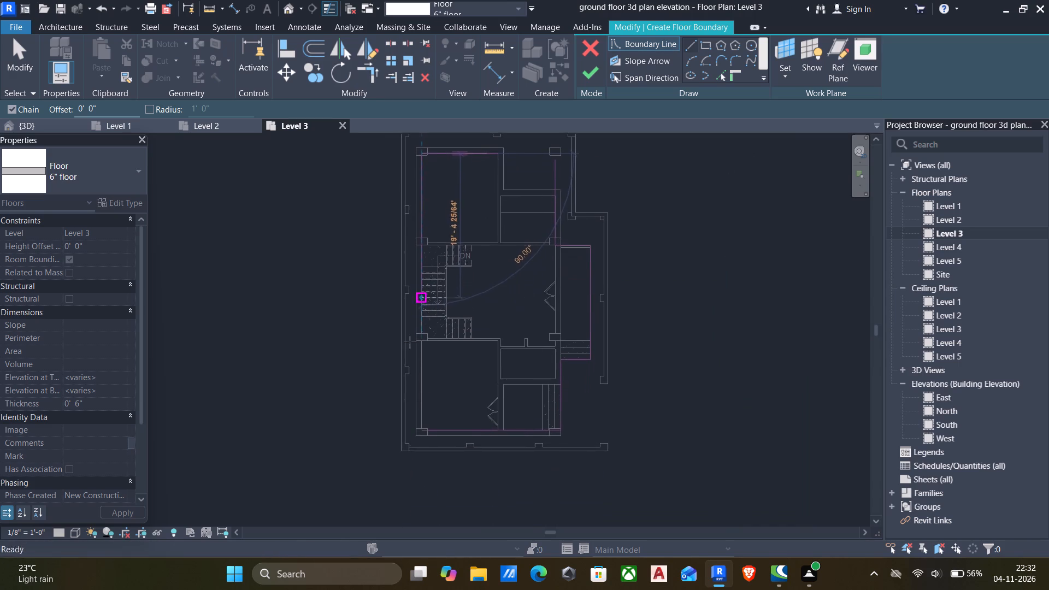
scroll(409, 400, "up", 6)
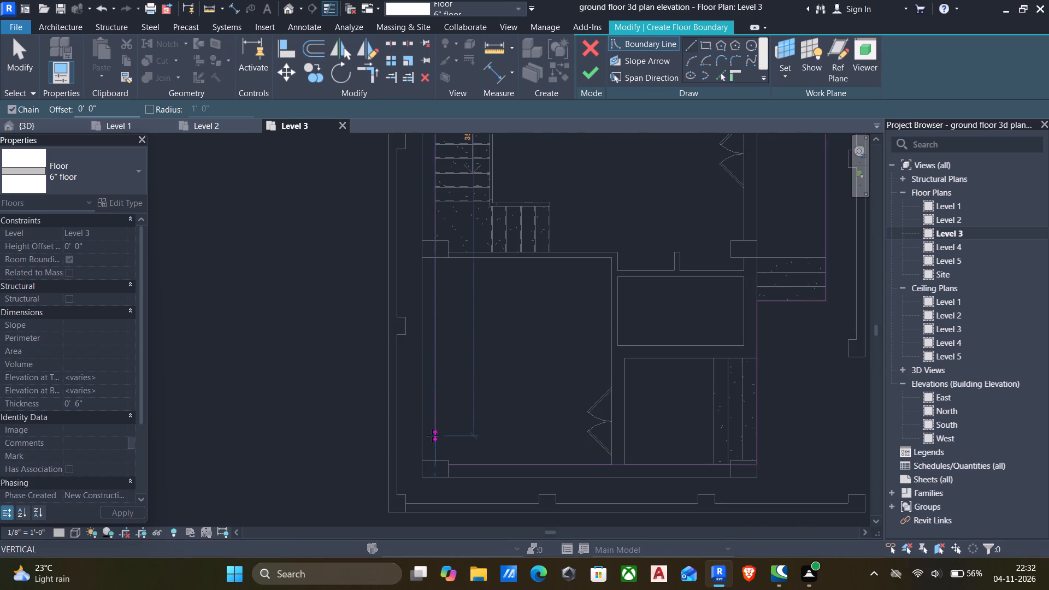
left_click(434, 440)
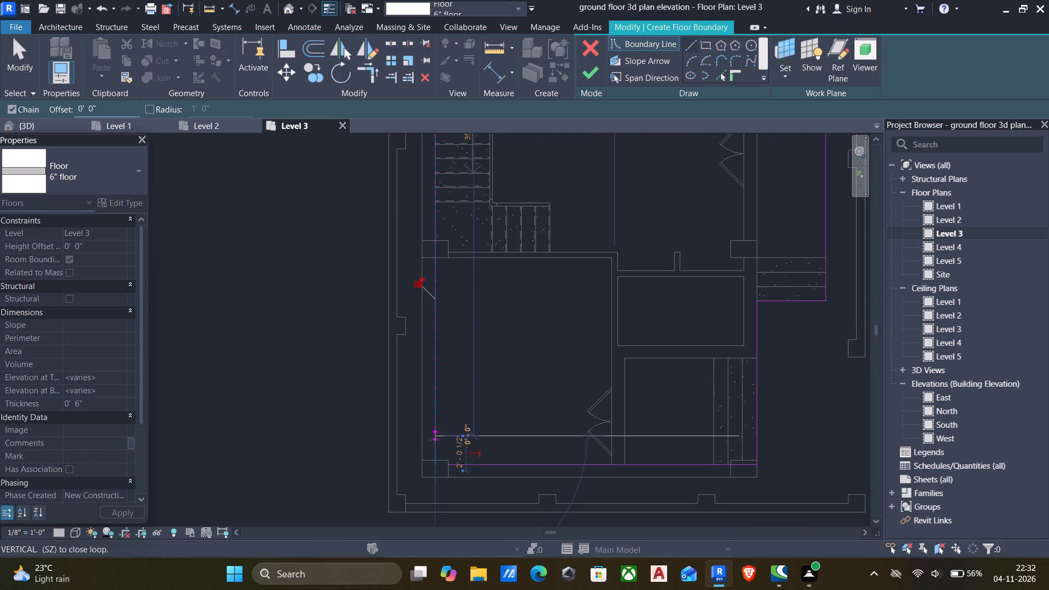
key("Escape")
Trim/Extend the floor boundary lines to meet at the southwest corner and at the northeast column, closing the loop.
type("tr")
left_click(431, 428)
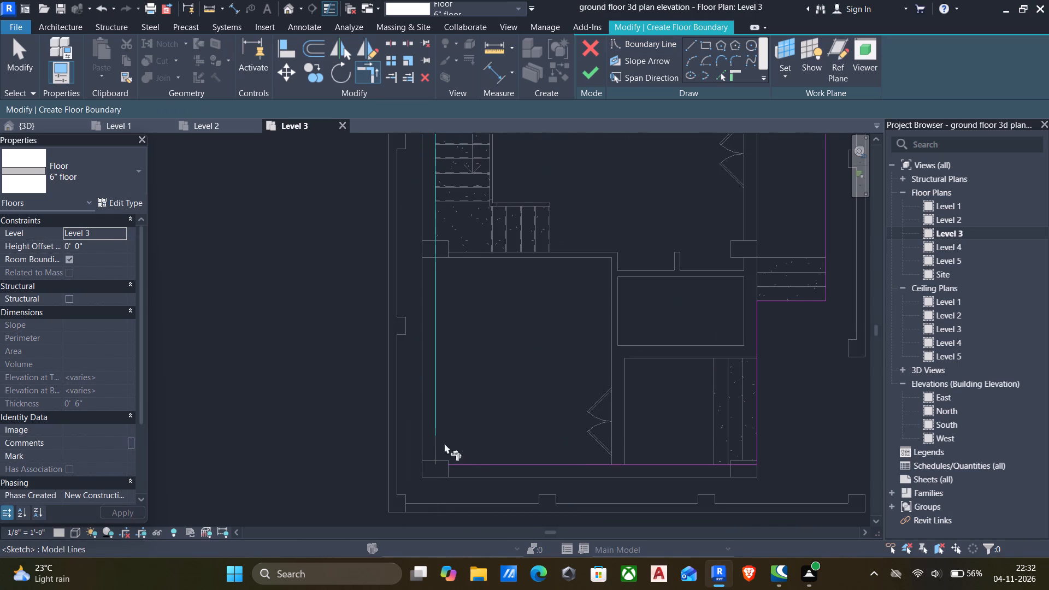
left_click(463, 460)
scroll(758, 433, "down", 4)
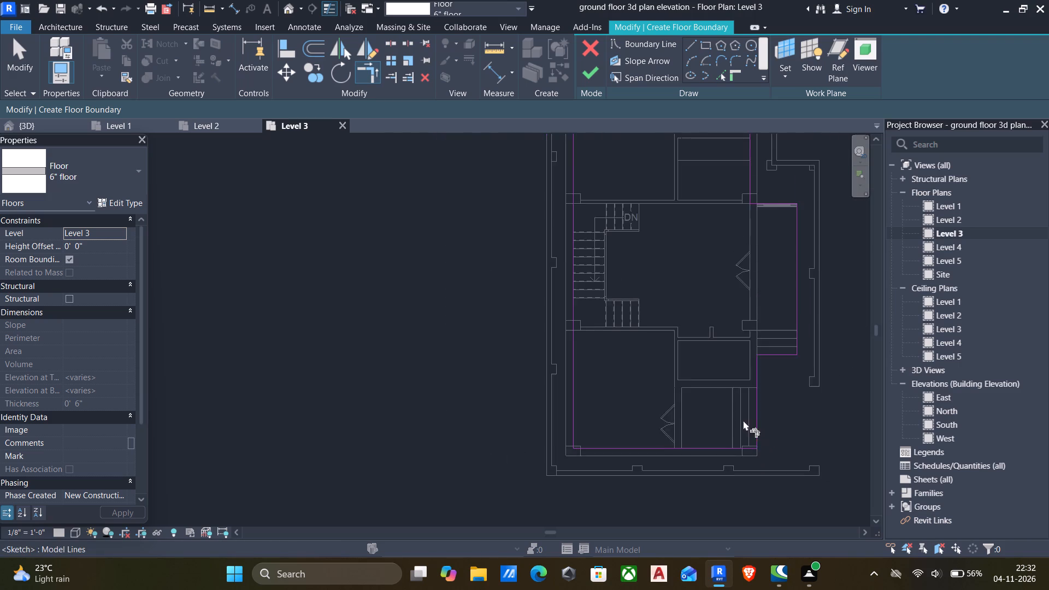
middle_click_drag(741, 420, 598, 476)
scroll(626, 241, "up", 6)
scroll(601, 279, "down", 5)
middle_click_drag(601, 292, 601, 302)
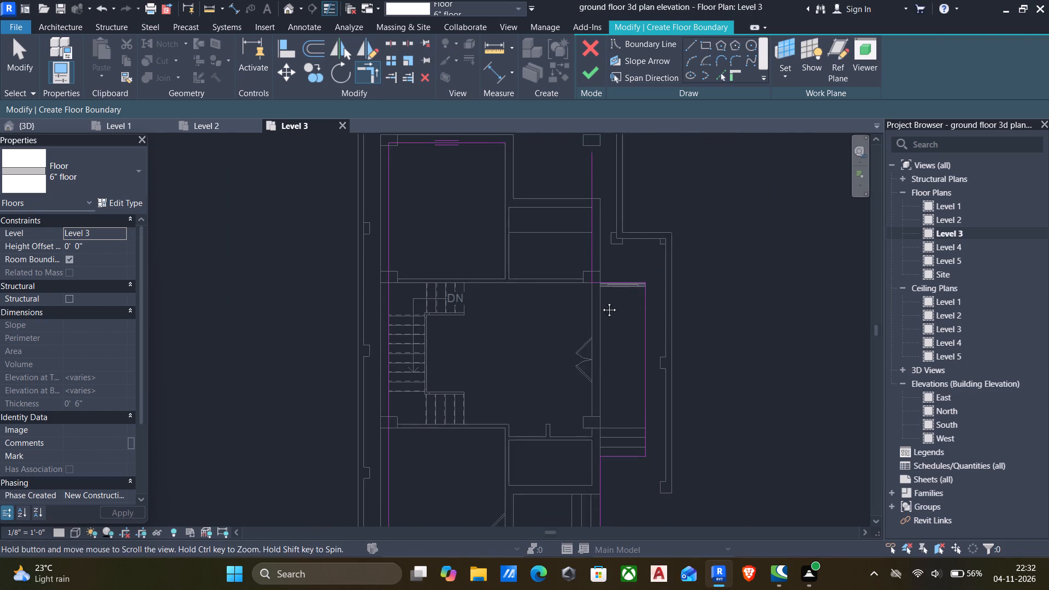
middle_click_drag(601, 302, 609, 346)
left_click(598, 225)
left_click(488, 192)
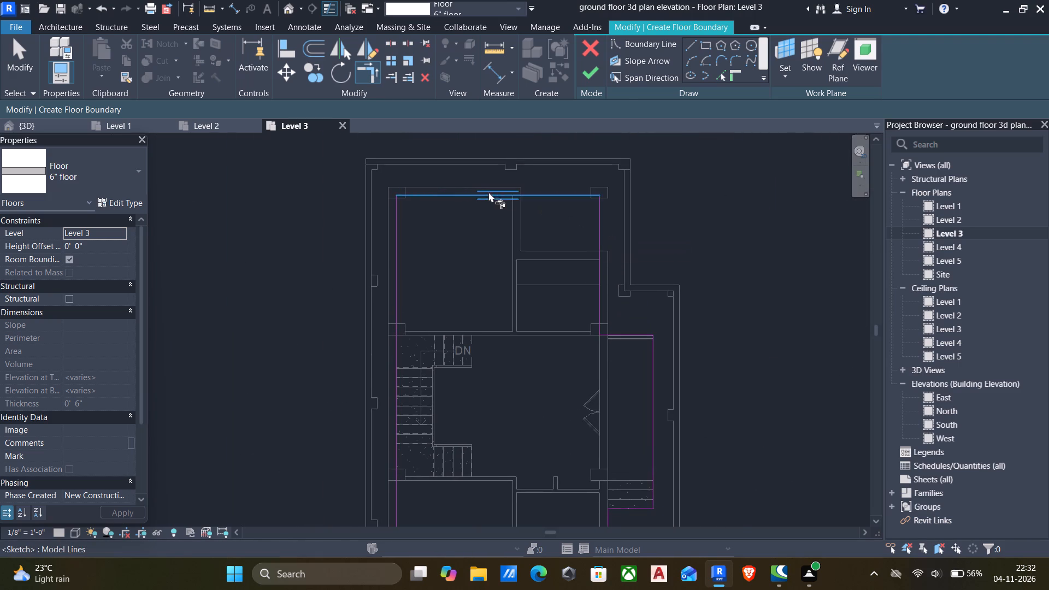
Finish the Level 3 floor sketch without attaching the walls below to the slab's bottom.
scroll(452, 267, "down", 3)
middle_click_drag(487, 276, 497, 239)
scroll(546, 339, "up", 3)
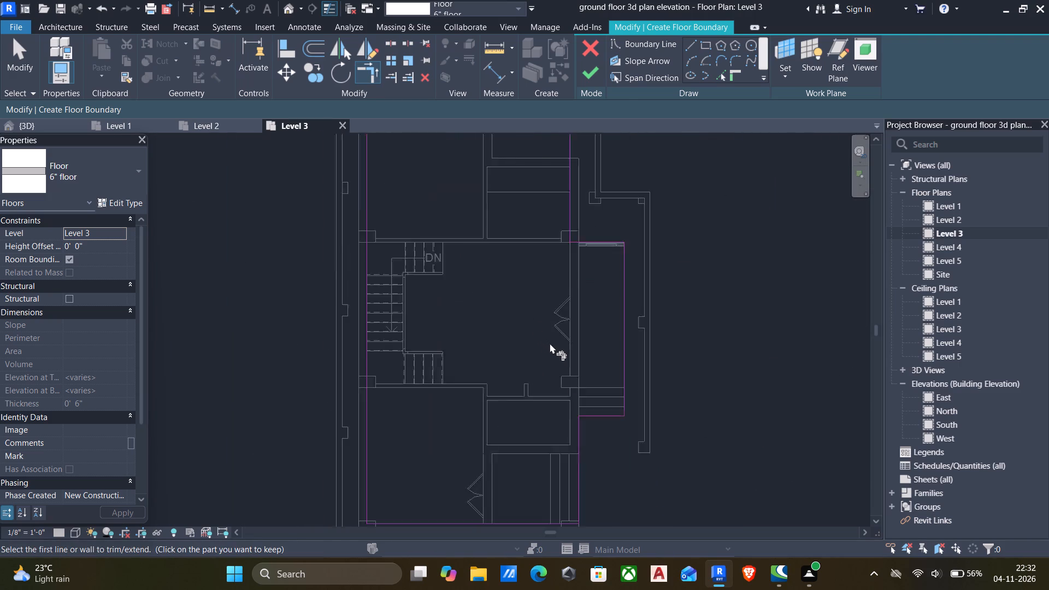
scroll(550, 343, "up", 3)
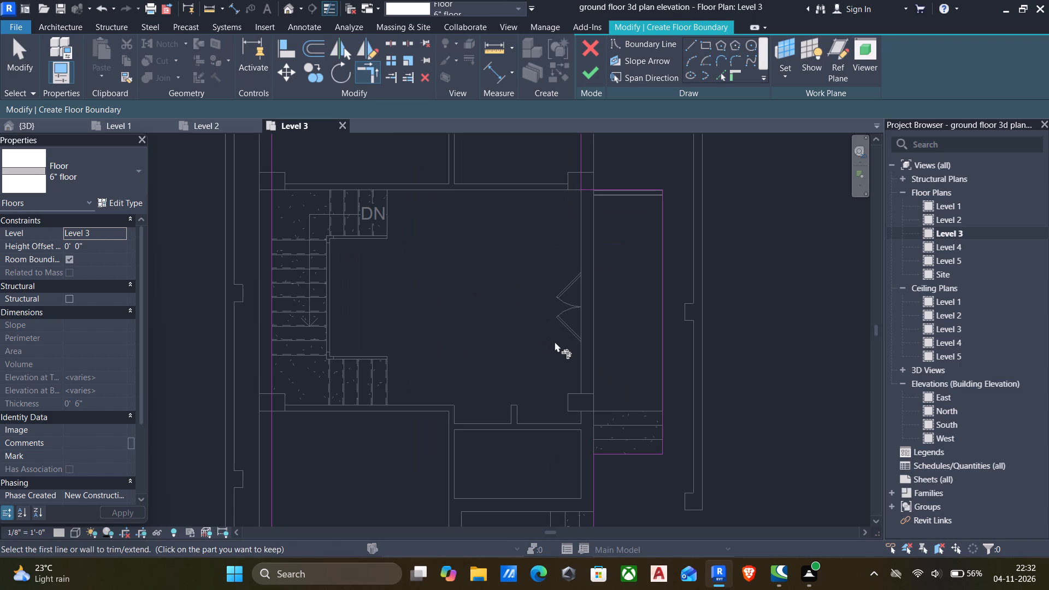
left_click(585, 70)
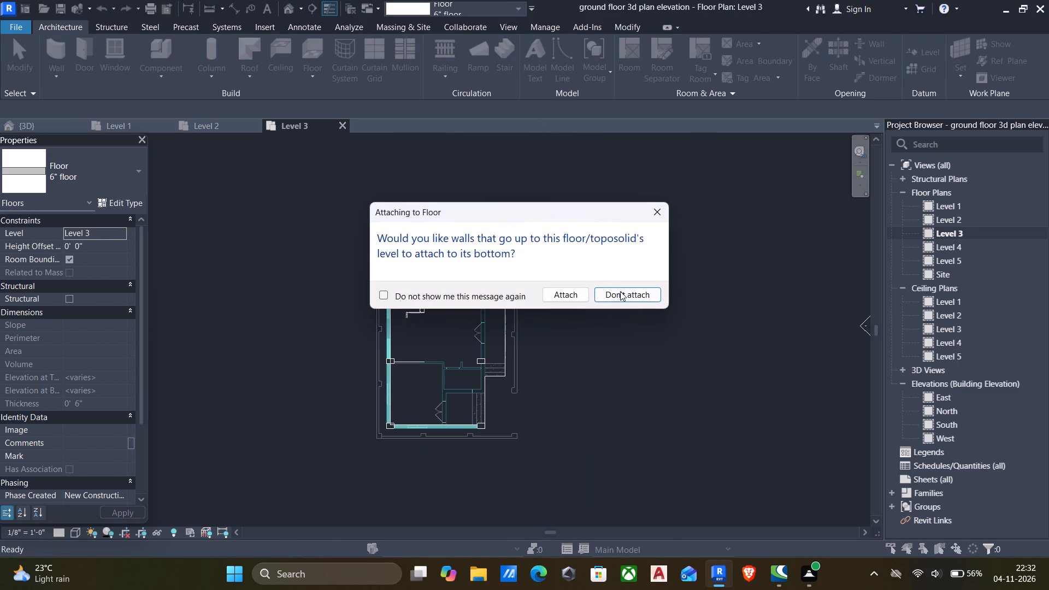
left_click(620, 291)
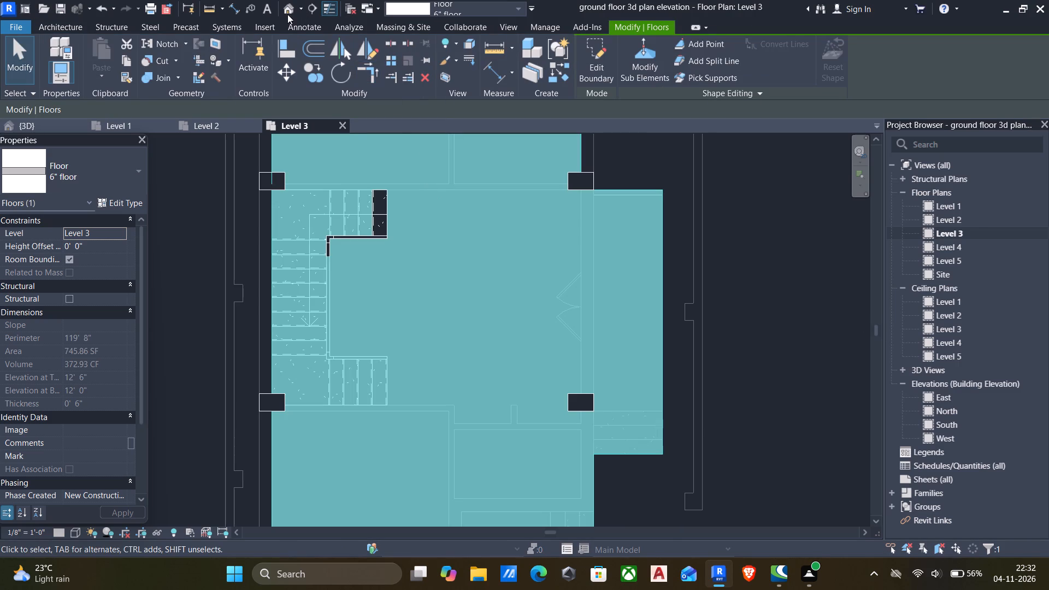
Examine the new Level 3 slab over the villa from several sides in the default 3D view.
left_click(288, 11)
scroll(533, 328, "down", 1)
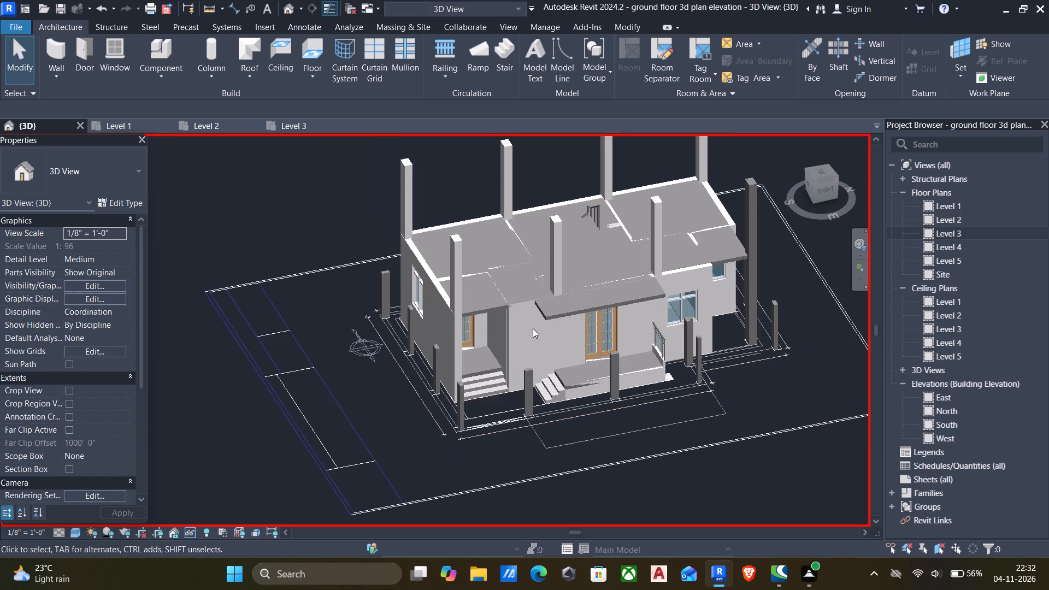
scroll(533, 328, "down", 1, "shift")
middle_click_drag(533, 328, 422, 302, "shift")
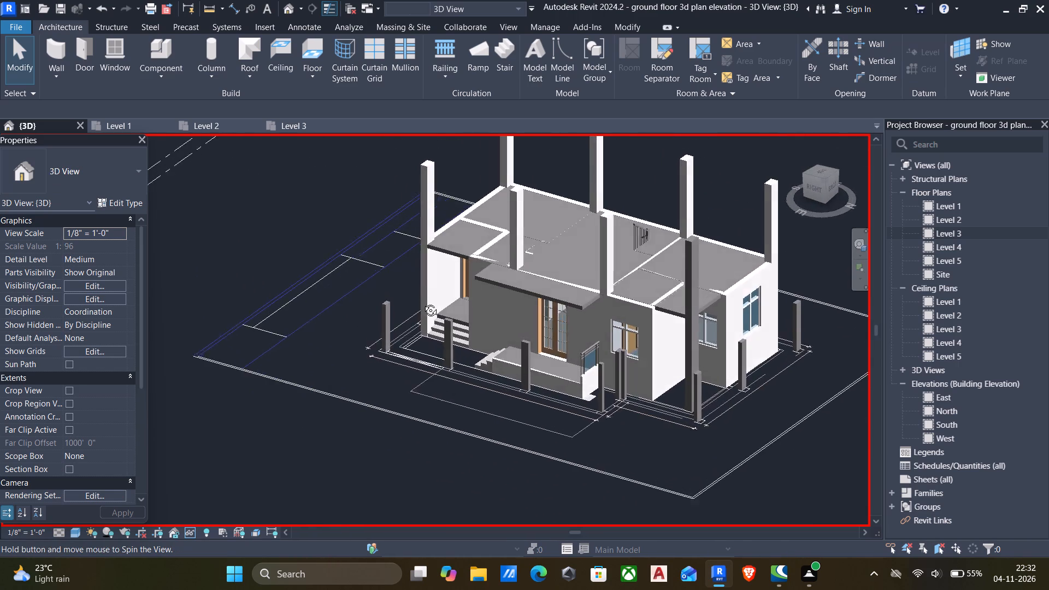
middle_click_drag(422, 302, 561, 318, "shift")
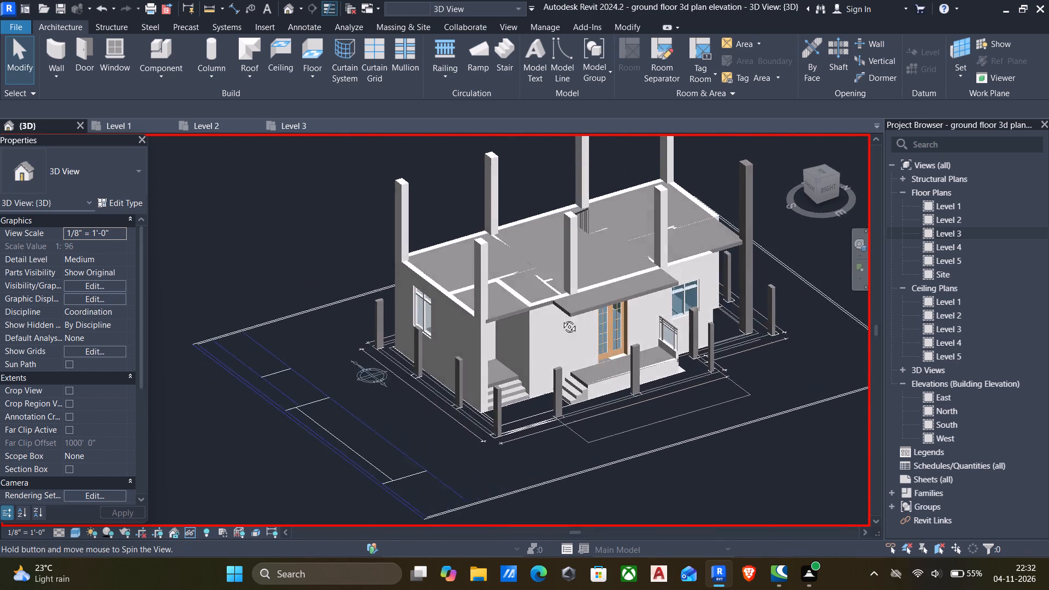
middle_click_drag(561, 318, 381, 352, "shift")
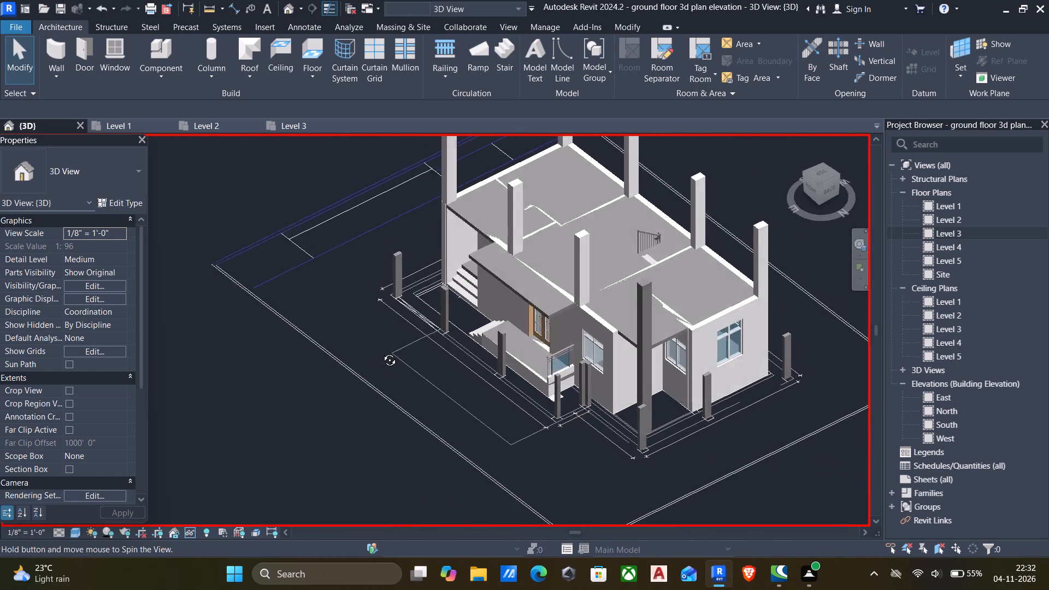
middle_click_drag(381, 352, 585, 316, "shift")
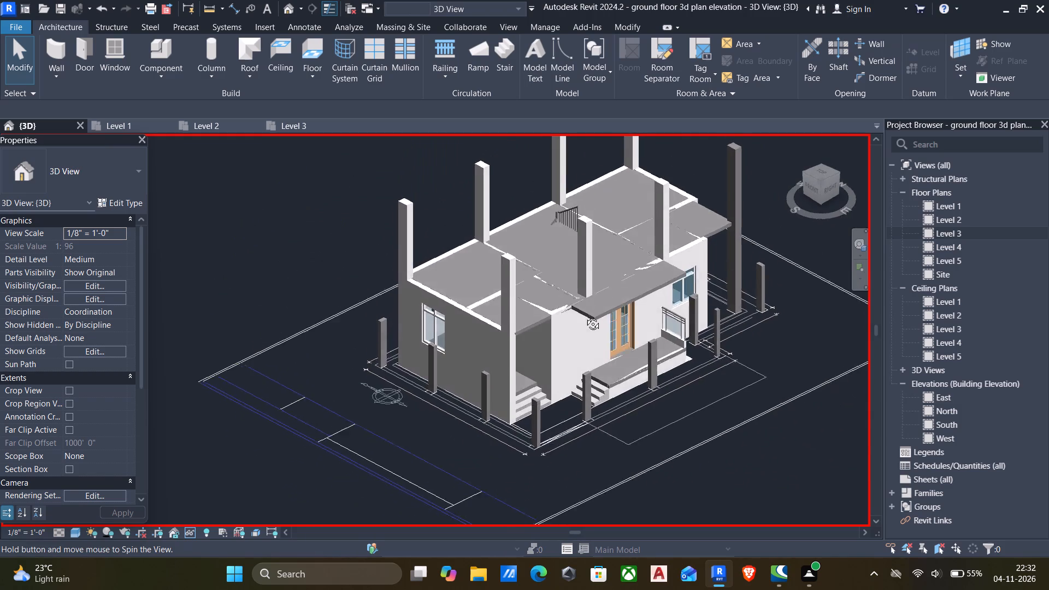
middle_click_drag(585, 316, 563, 315, "shift")
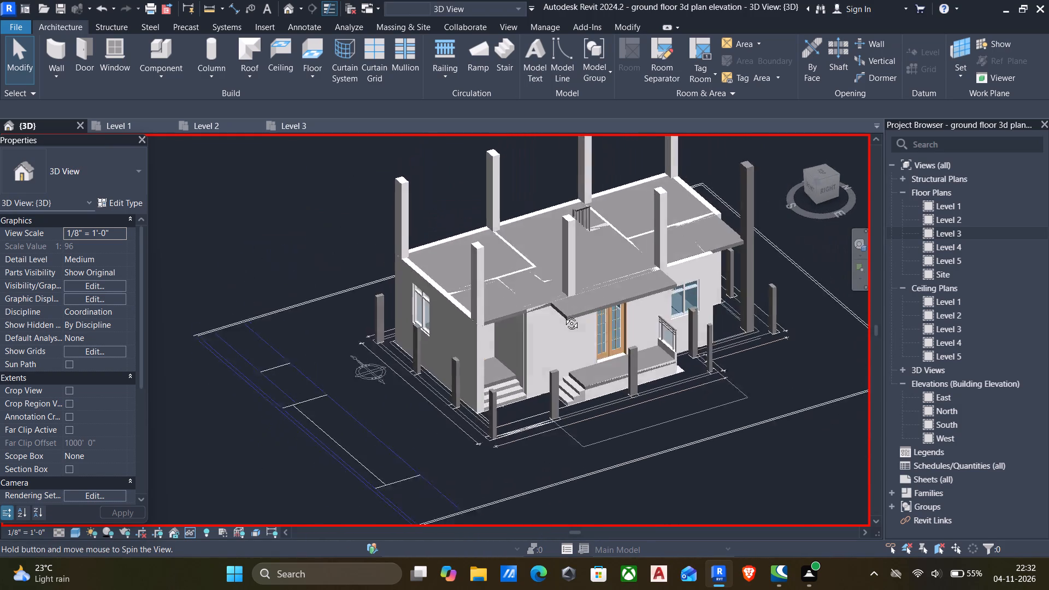
Delete the stair railing that protrudes through the Level 3 slab.
middle_click_drag(563, 315, 630, 338, "shift")
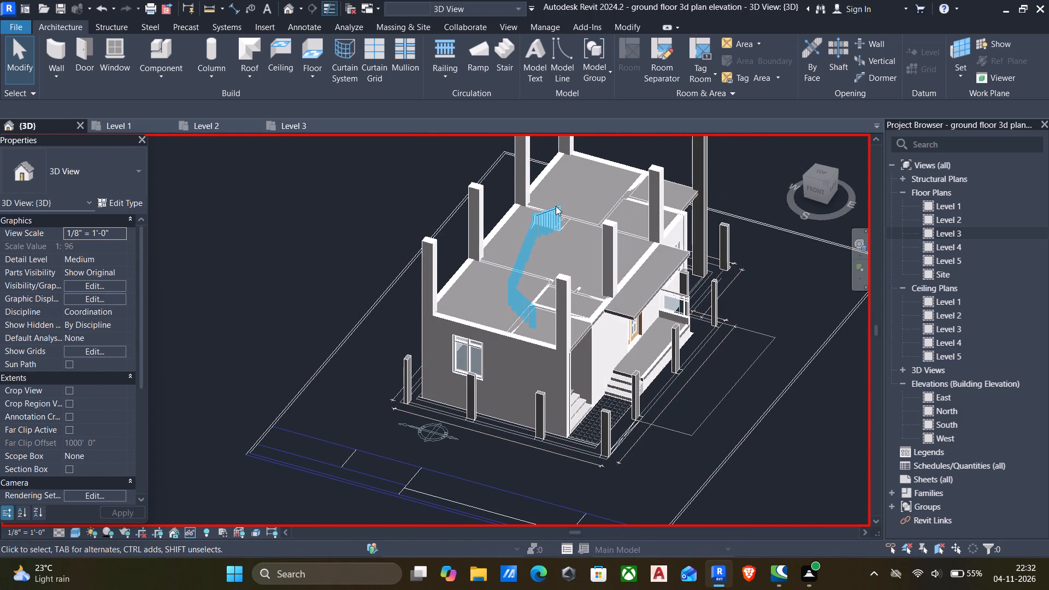
left_click(556, 206)
key("Delete")
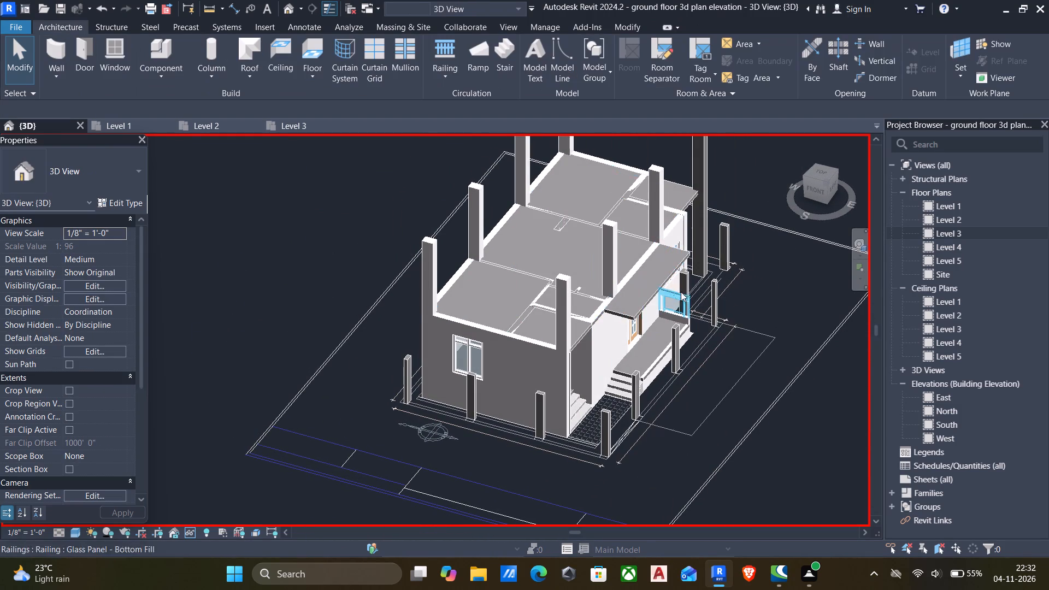
Examine how the wall tops meet the Level 3 slab in 3D and in the North elevation.
scroll(687, 294, "up", 4)
scroll(680, 287, "down", 3)
middle_click_drag(679, 287, 614, 281, "shift")
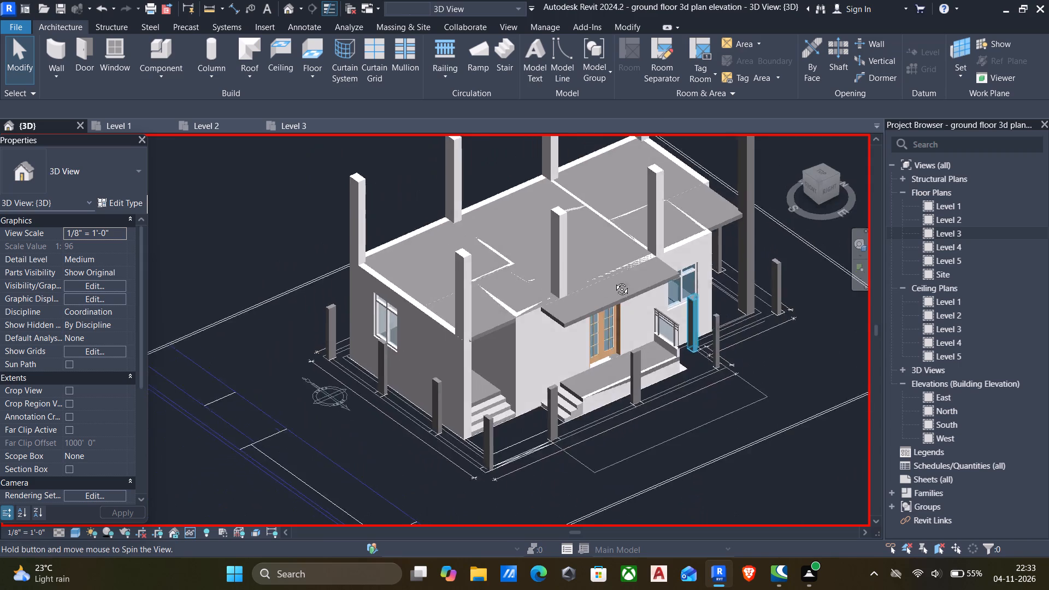
middle_click_drag(614, 281, 392, 229, "shift")
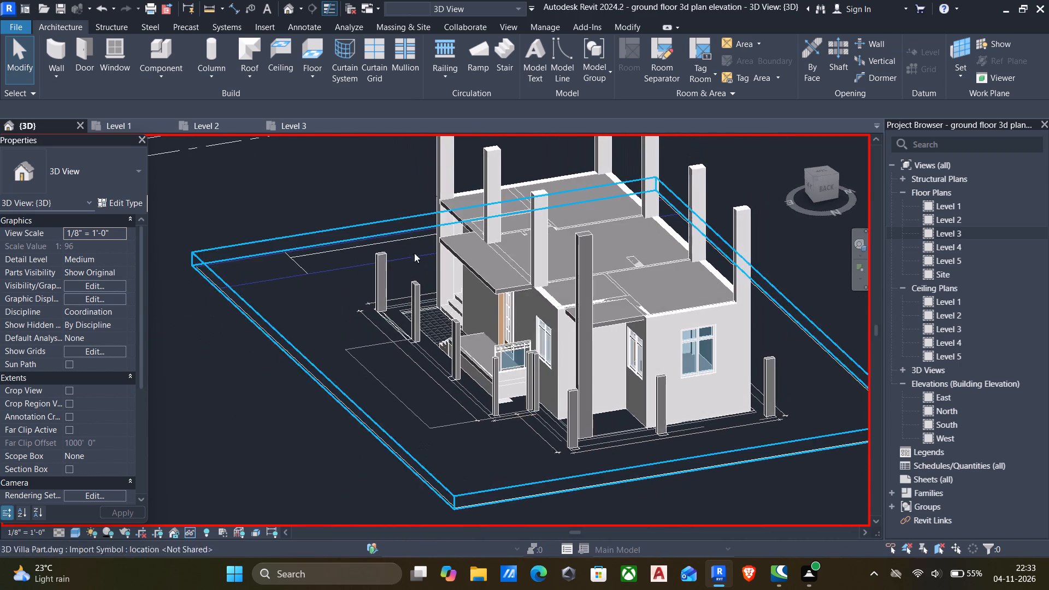
scroll(578, 327, "up", 5)
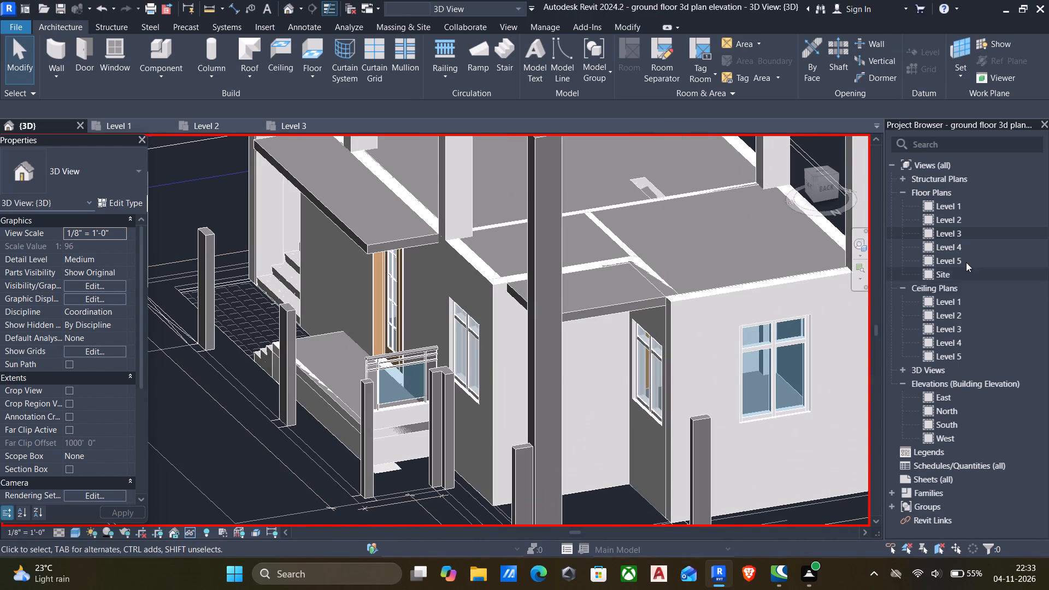
double_click(943, 415)
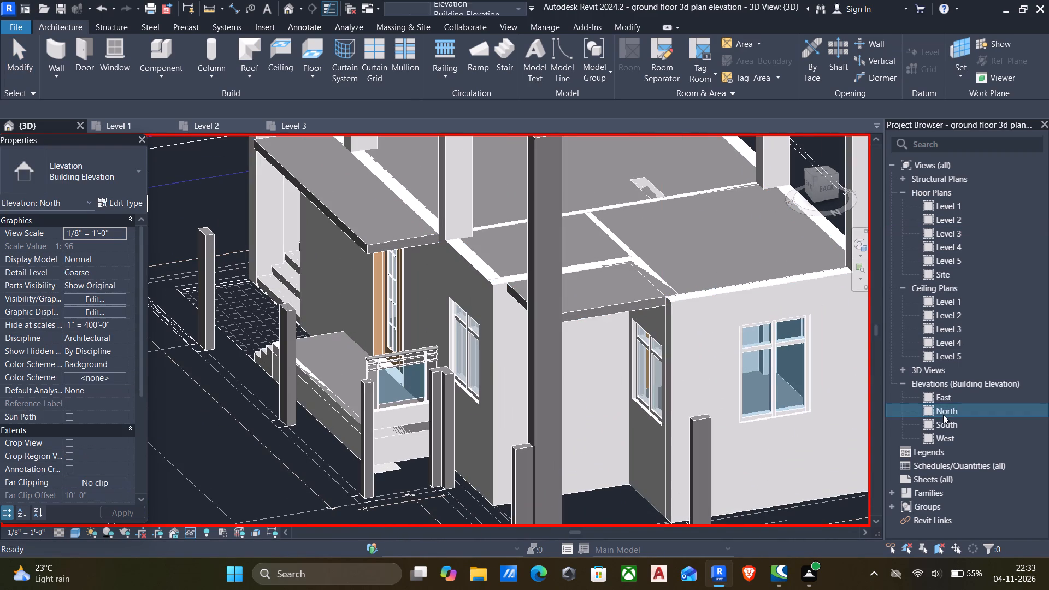
scroll(510, 309, "up", 6)
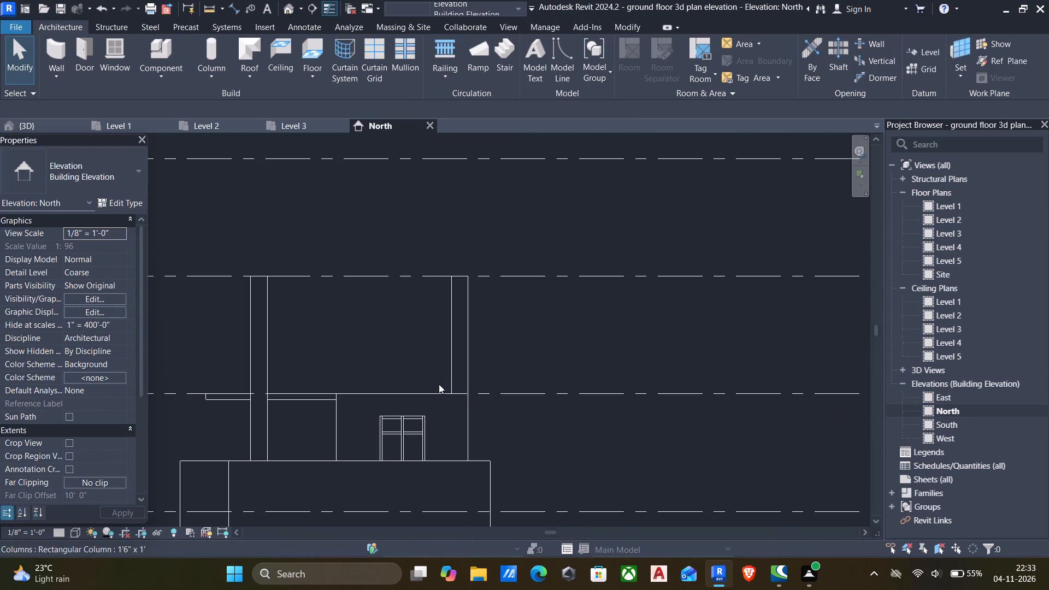
left_click(307, 398)
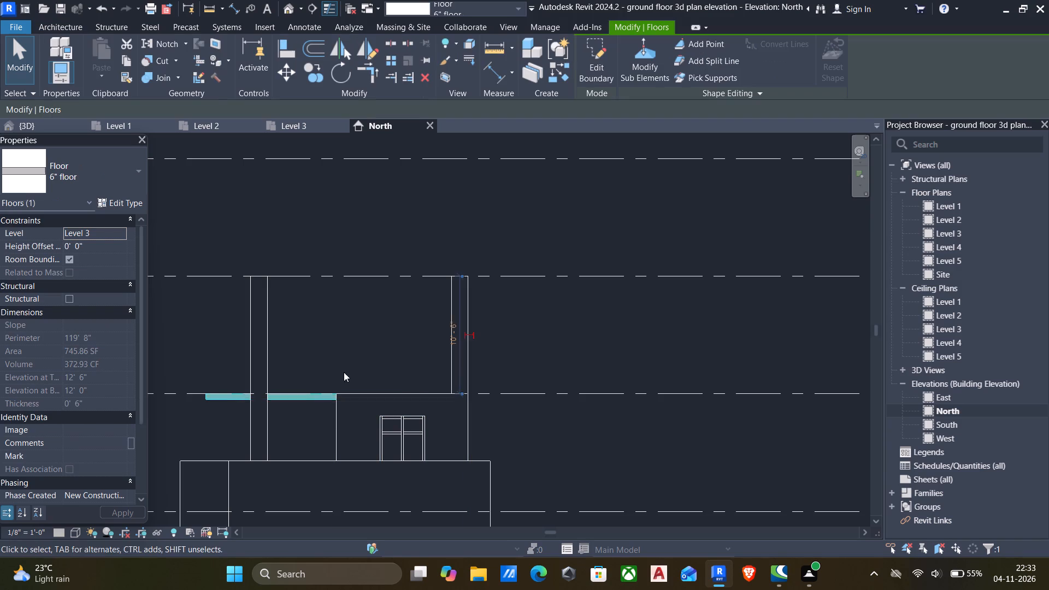
scroll(368, 364, "down", 3)
middle_click_drag(370, 364, 442, 353)
scroll(344, 381, "up", 6)
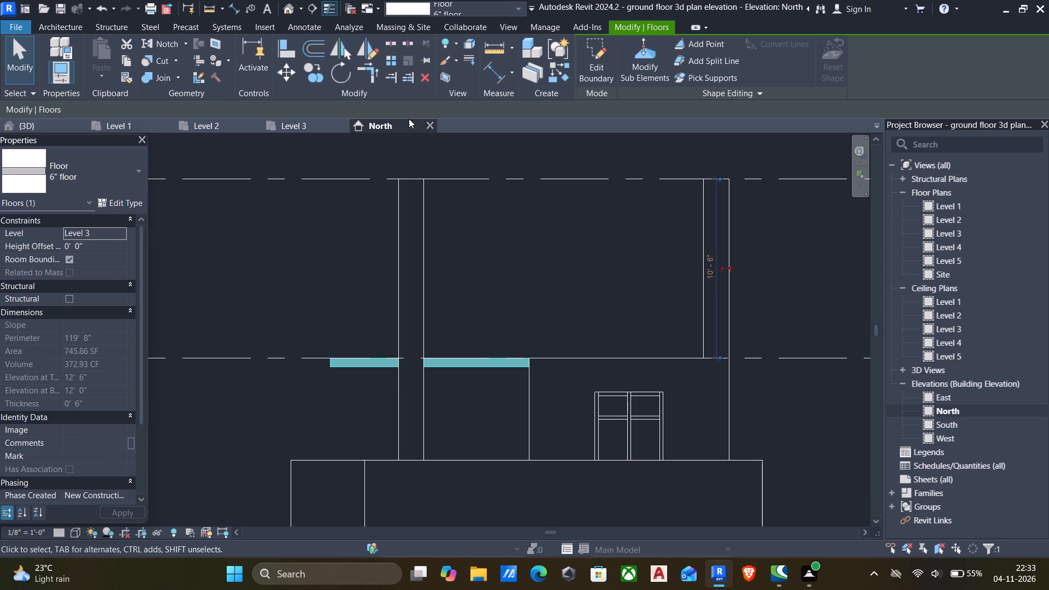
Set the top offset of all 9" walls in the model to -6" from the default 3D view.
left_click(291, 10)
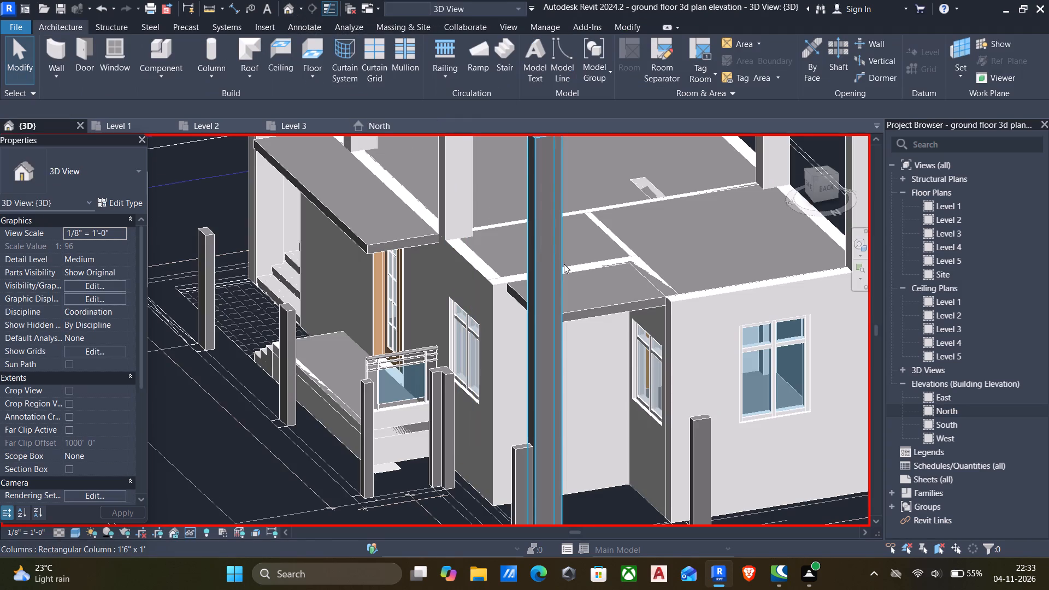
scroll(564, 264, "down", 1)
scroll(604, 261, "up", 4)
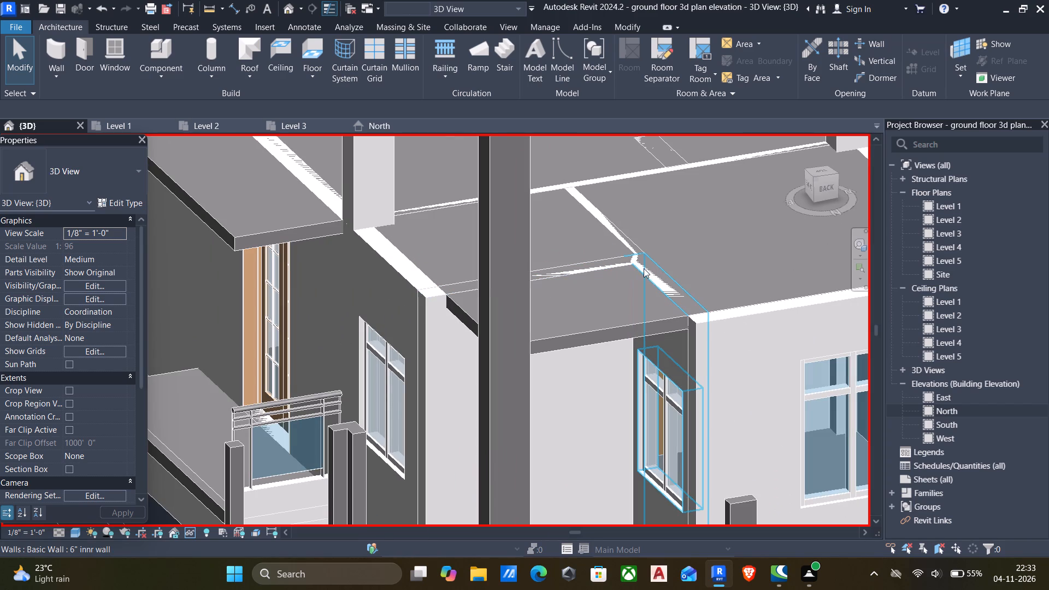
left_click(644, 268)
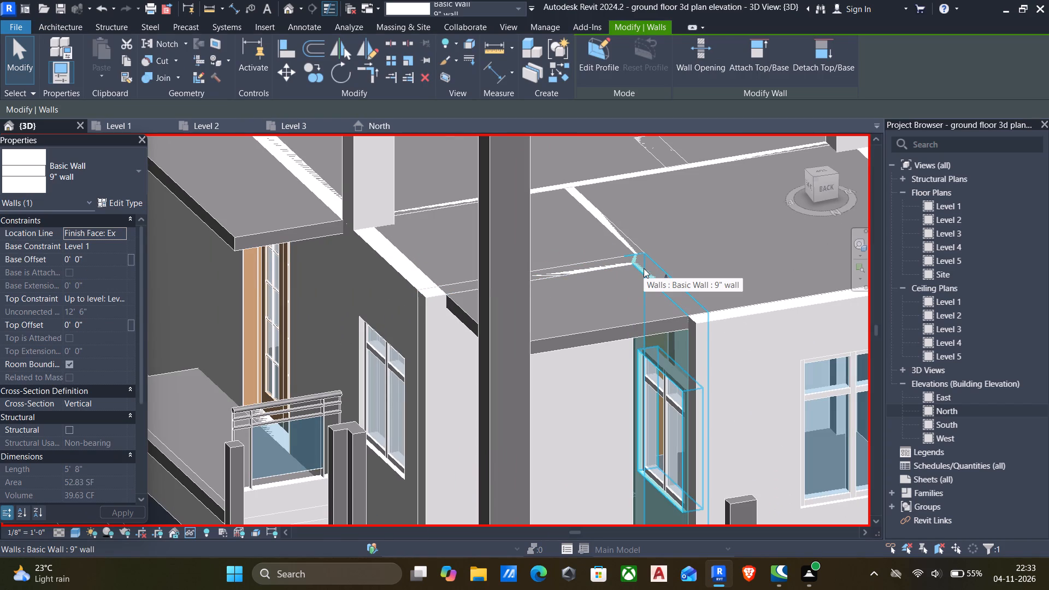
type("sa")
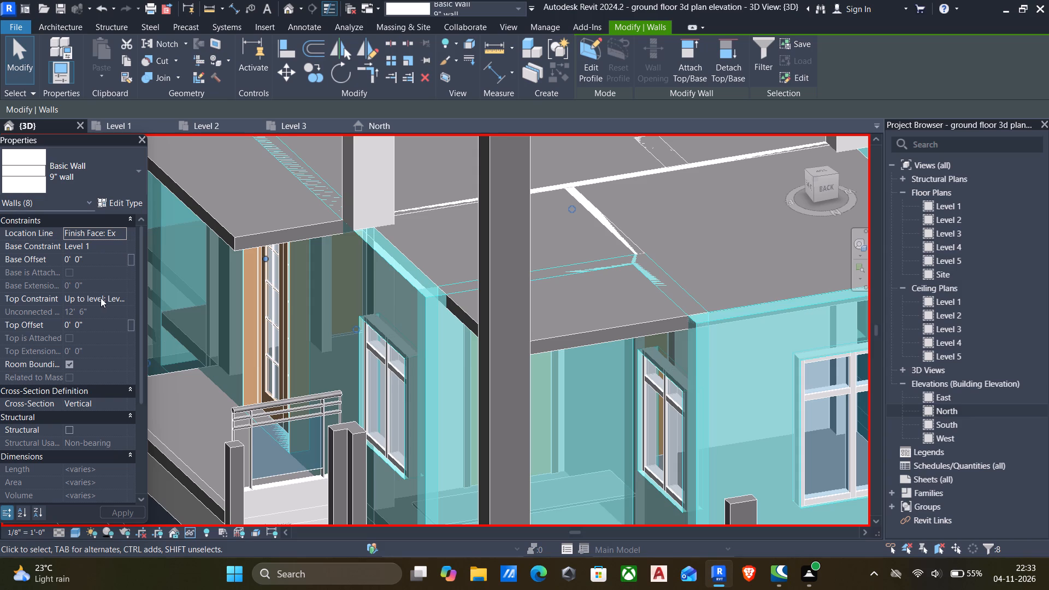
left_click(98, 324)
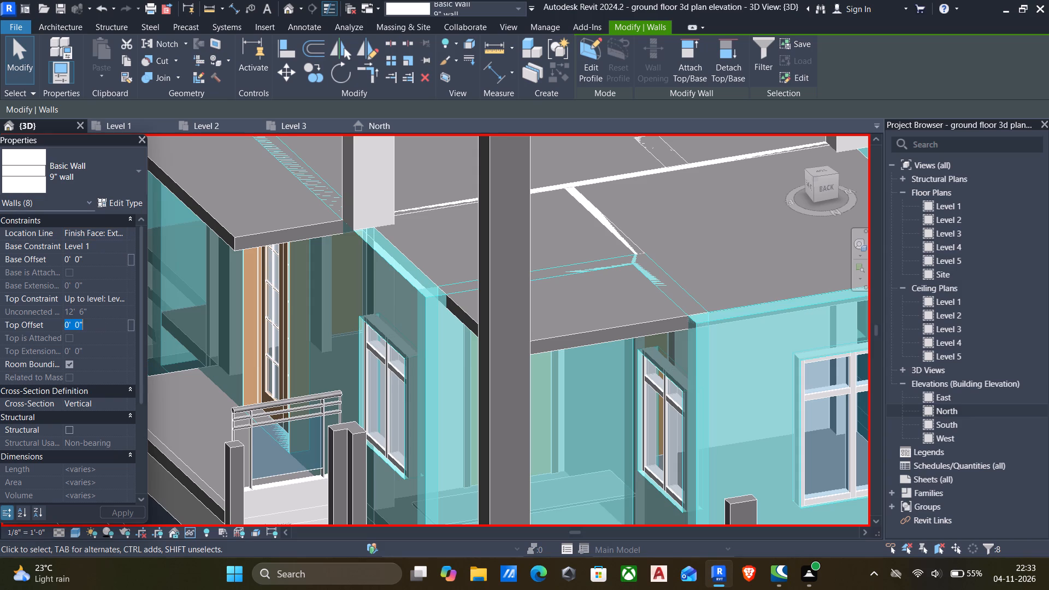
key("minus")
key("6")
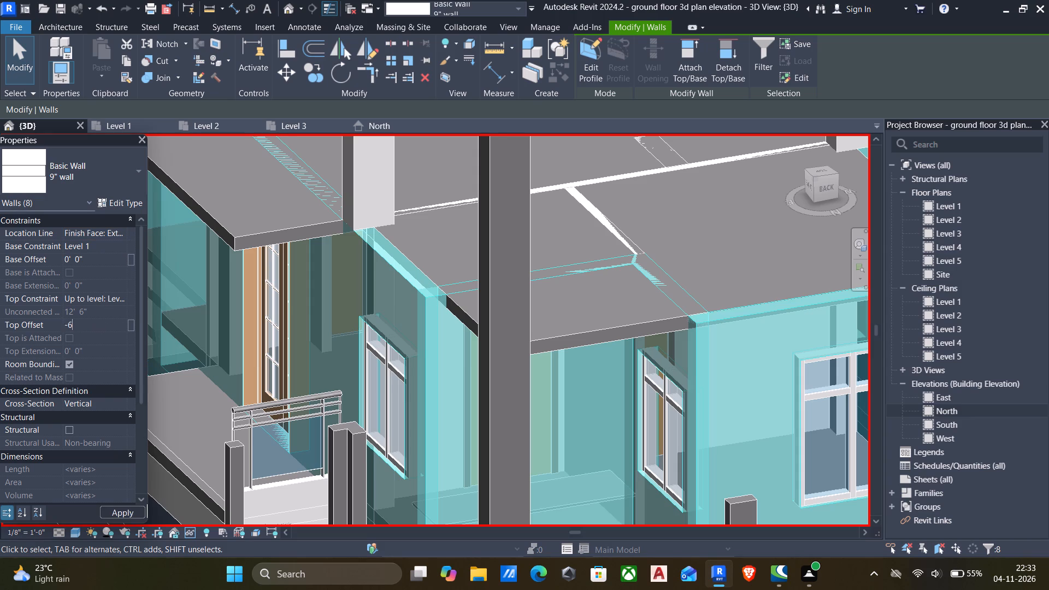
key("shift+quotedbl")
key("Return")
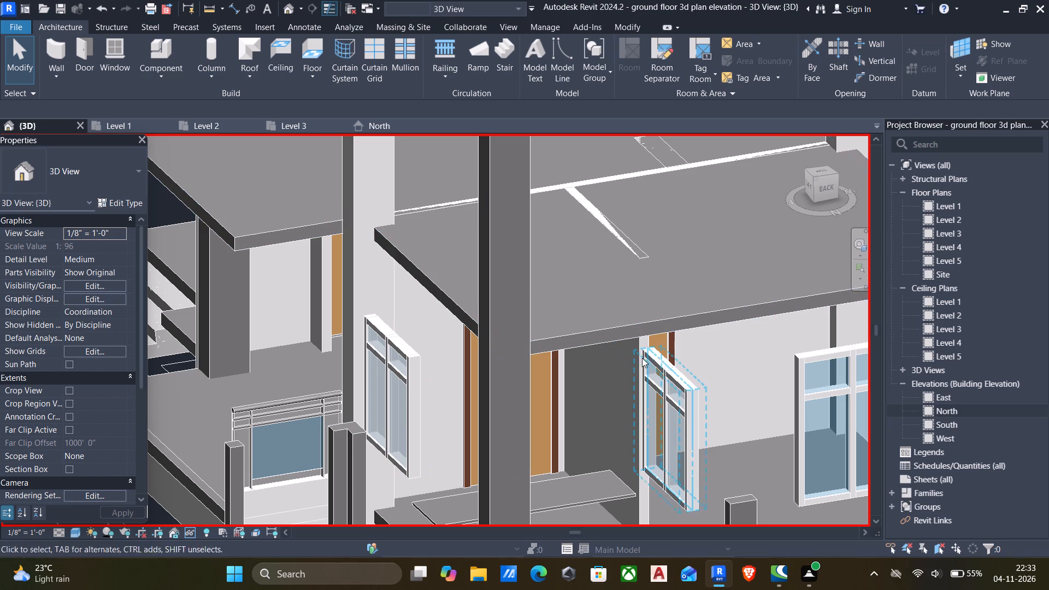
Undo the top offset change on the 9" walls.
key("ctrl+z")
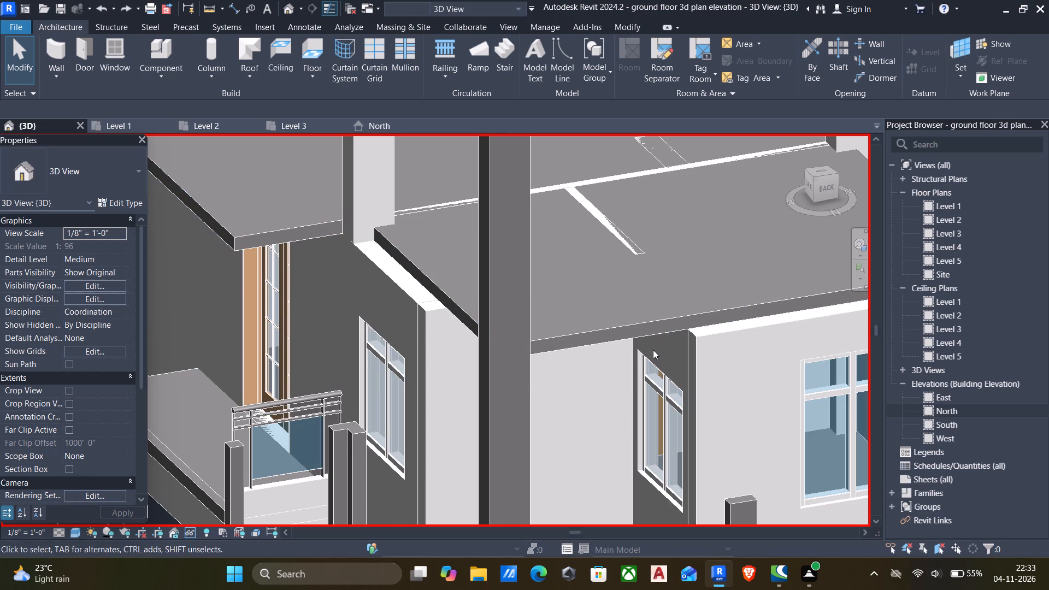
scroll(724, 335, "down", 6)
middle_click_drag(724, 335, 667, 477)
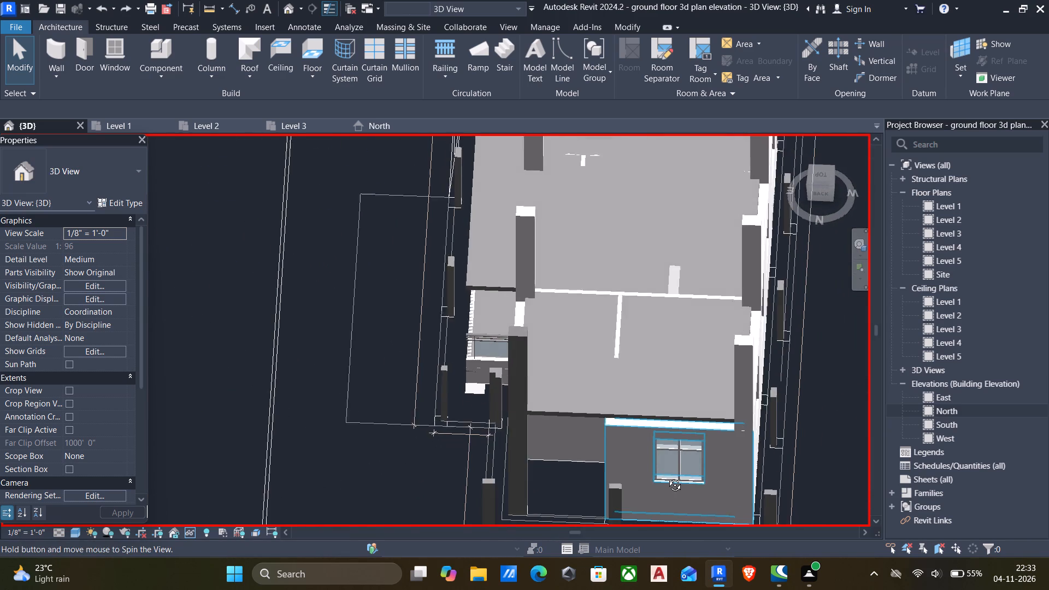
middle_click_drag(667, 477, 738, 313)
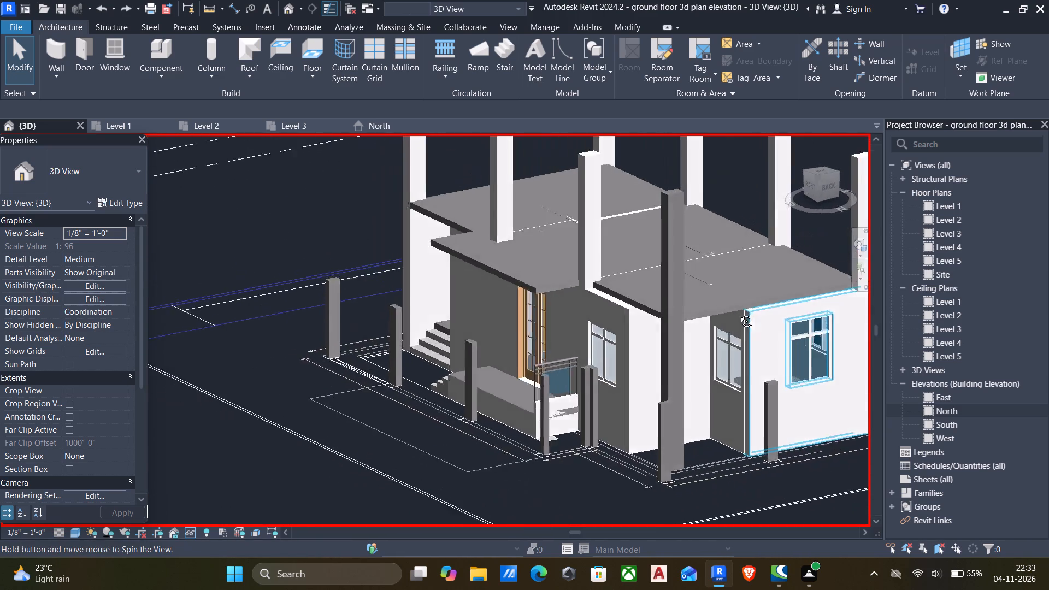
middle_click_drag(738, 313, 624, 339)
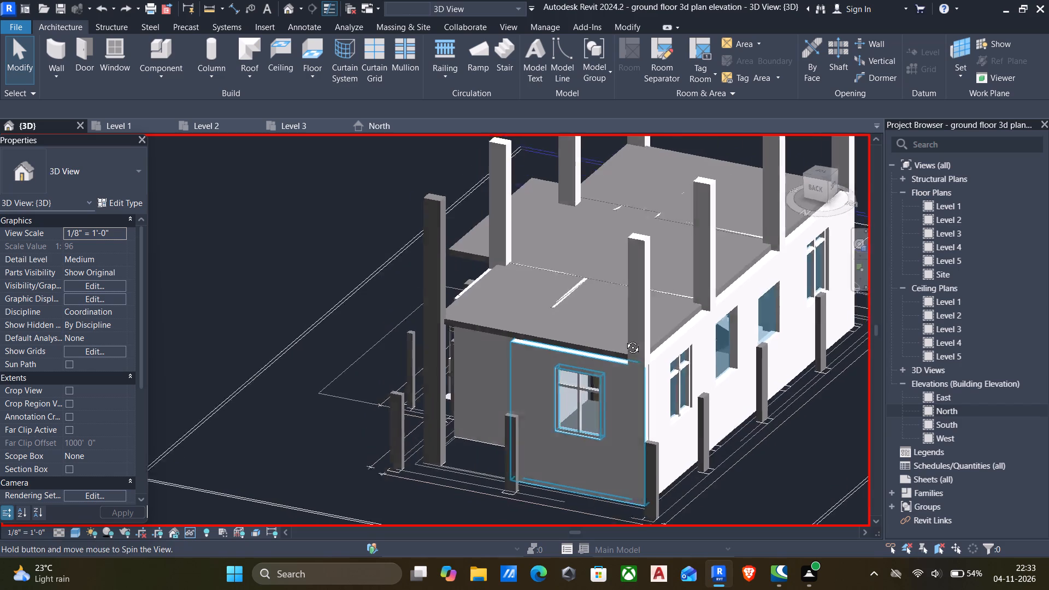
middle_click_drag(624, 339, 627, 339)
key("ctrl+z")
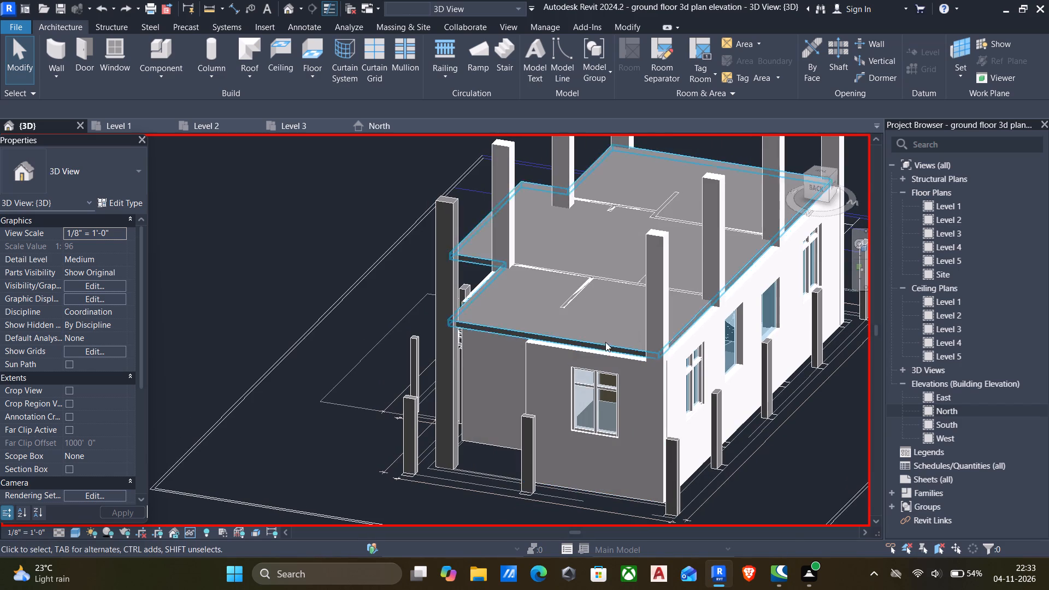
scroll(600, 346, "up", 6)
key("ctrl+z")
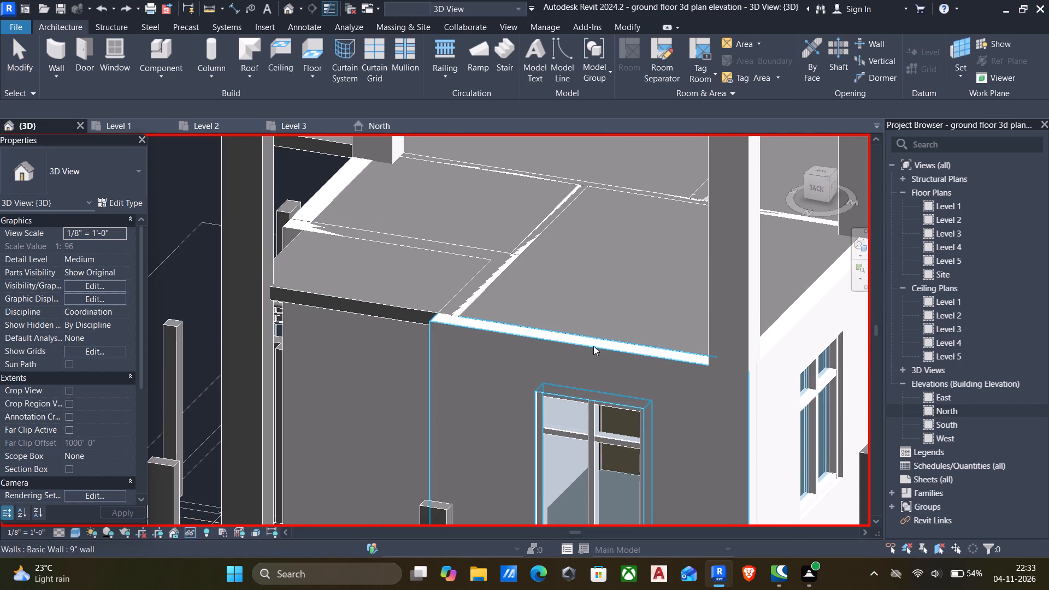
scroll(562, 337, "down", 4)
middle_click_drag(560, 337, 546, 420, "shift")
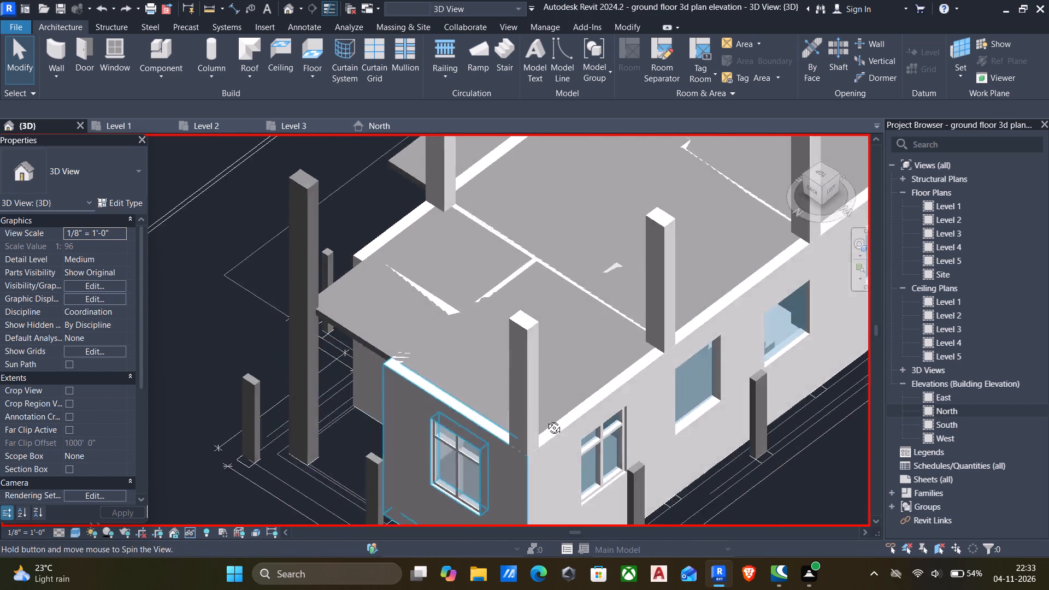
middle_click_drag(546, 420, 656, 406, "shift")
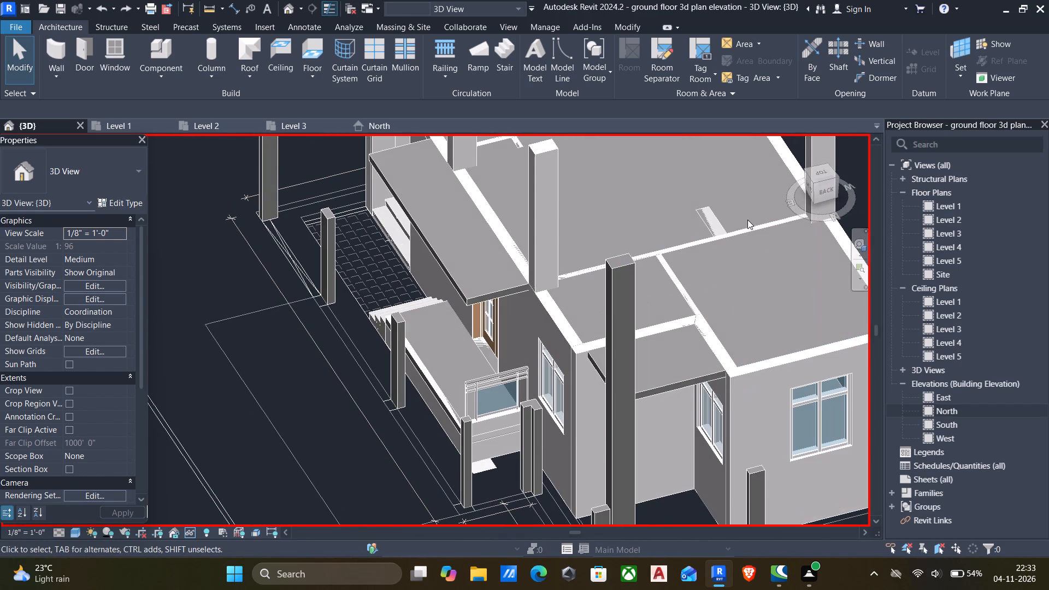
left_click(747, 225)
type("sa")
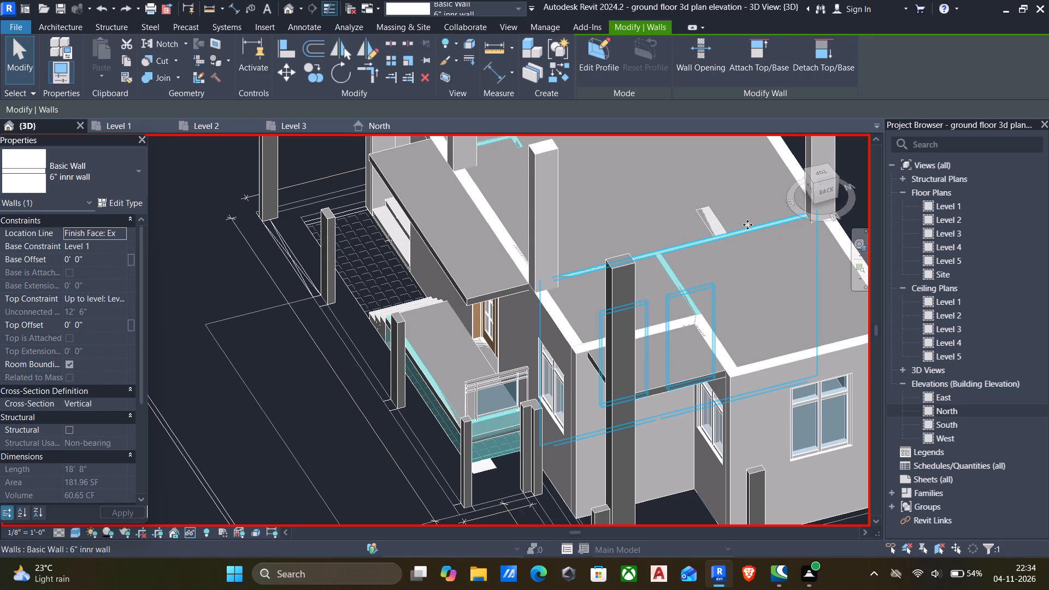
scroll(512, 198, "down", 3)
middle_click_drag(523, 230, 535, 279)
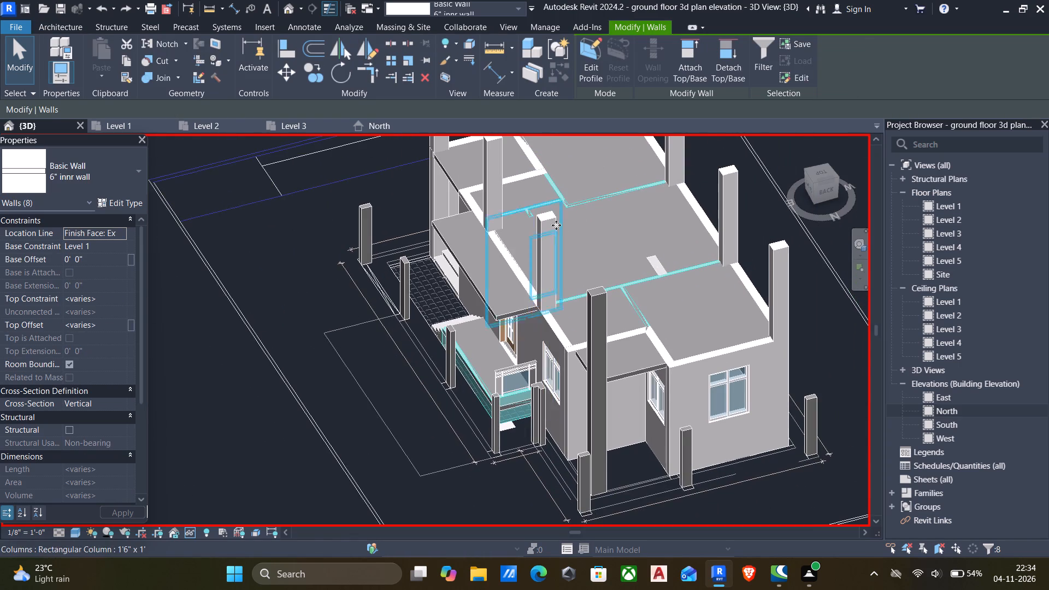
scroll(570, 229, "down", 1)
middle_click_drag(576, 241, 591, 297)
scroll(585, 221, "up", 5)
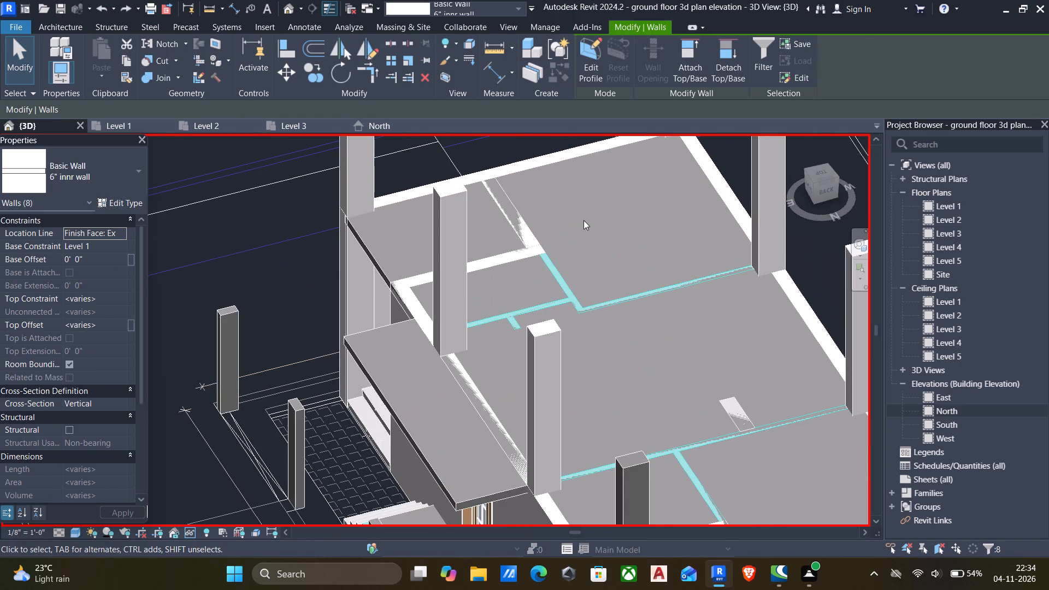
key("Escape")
Examine the villa in 3D and the staircase area in the Level 3 and Level 2 floor plans.
scroll(540, 211, "down", 7)
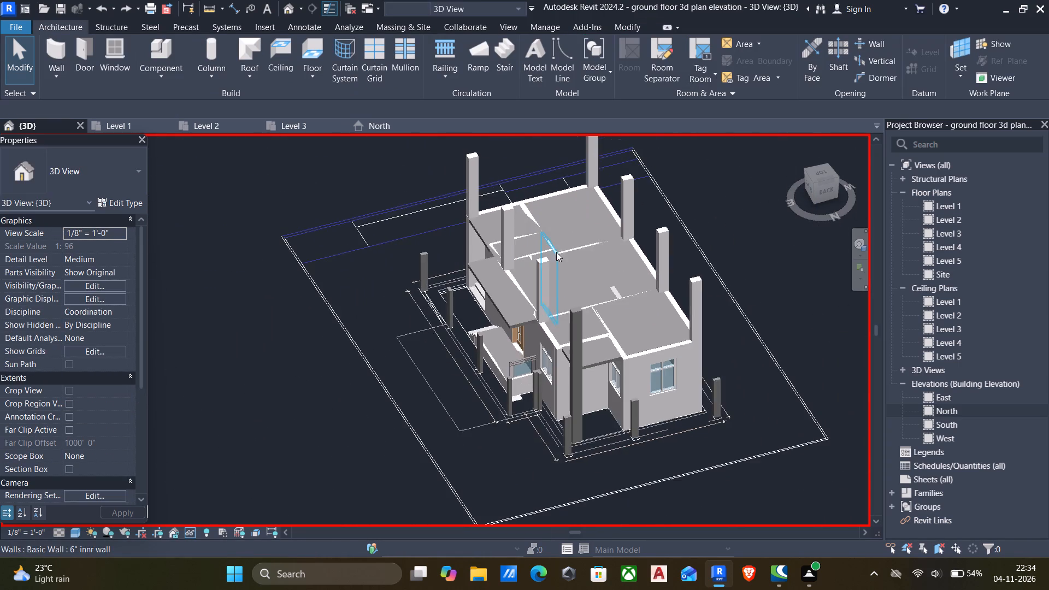
middle_click_drag(558, 259, 709, 219, "shift")
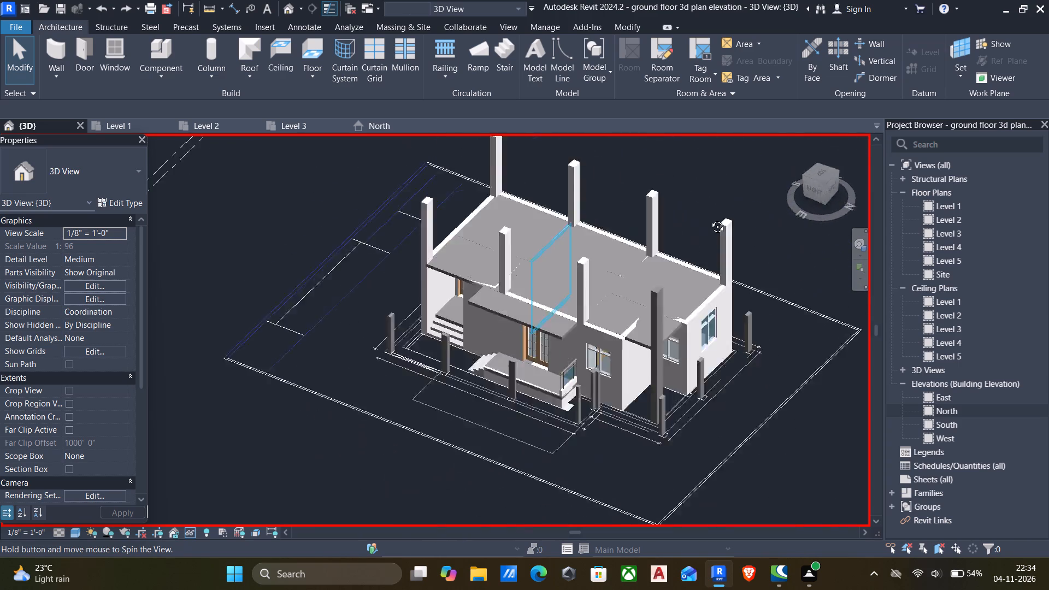
middle_click_drag(709, 219, 695, 239, "shift")
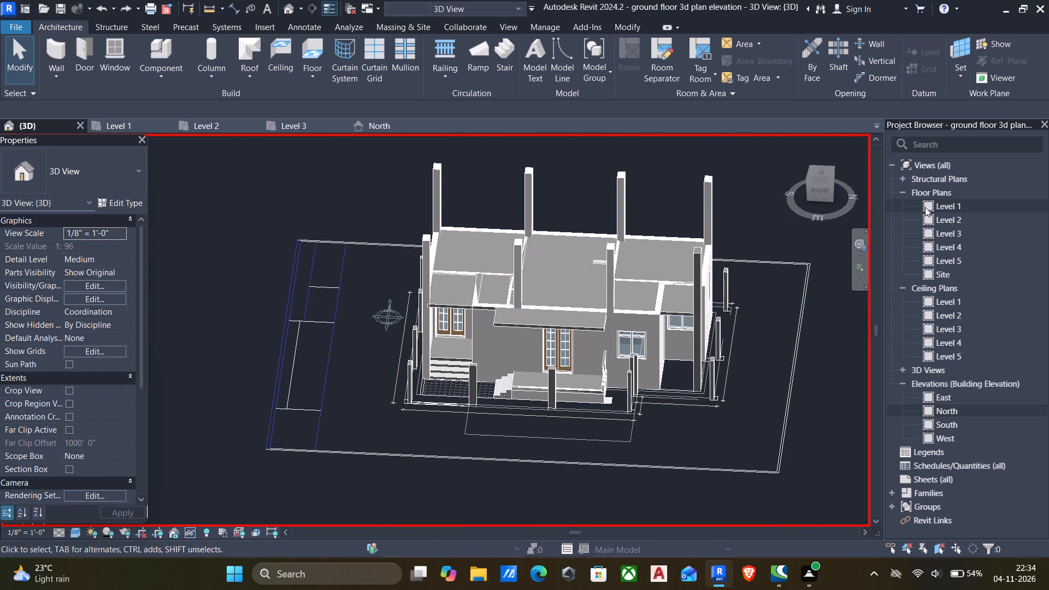
double_click(926, 231)
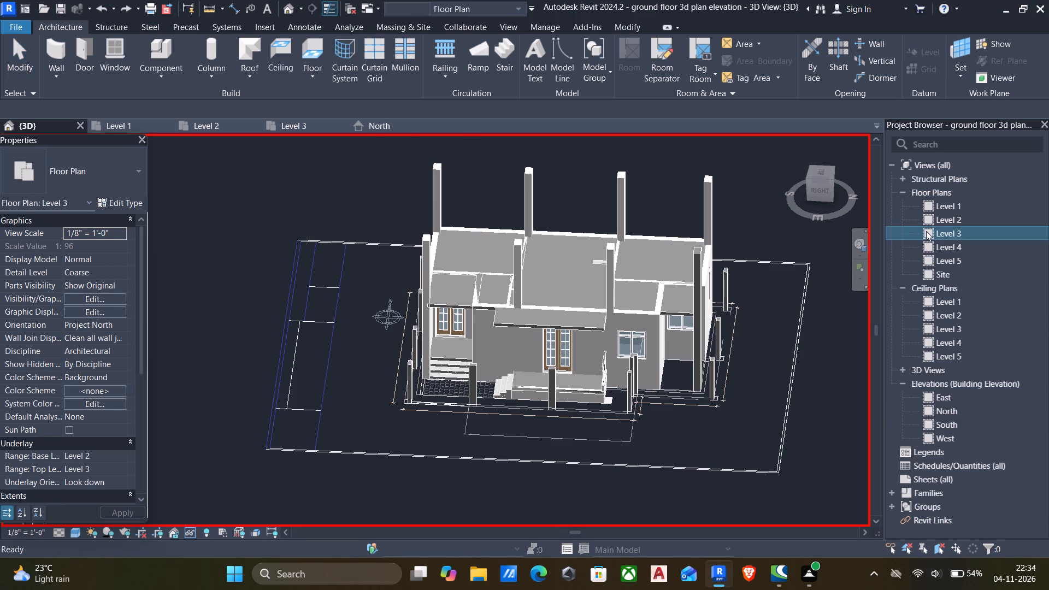
scroll(549, 242, "down", 6)
middle_click_drag(553, 250, 709, 318)
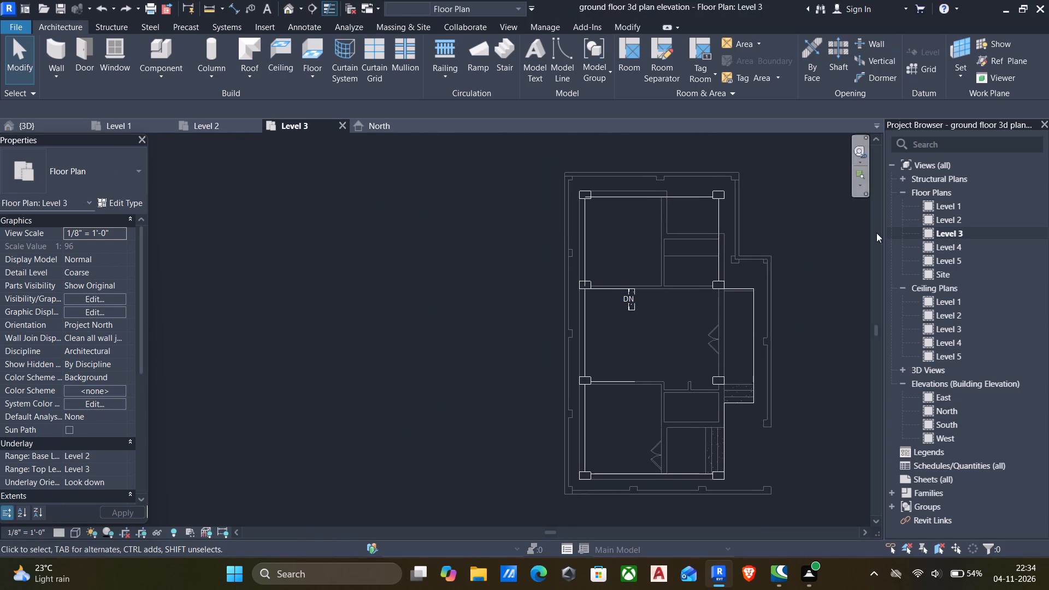
double_click(927, 219)
scroll(557, 284, "up", 2)
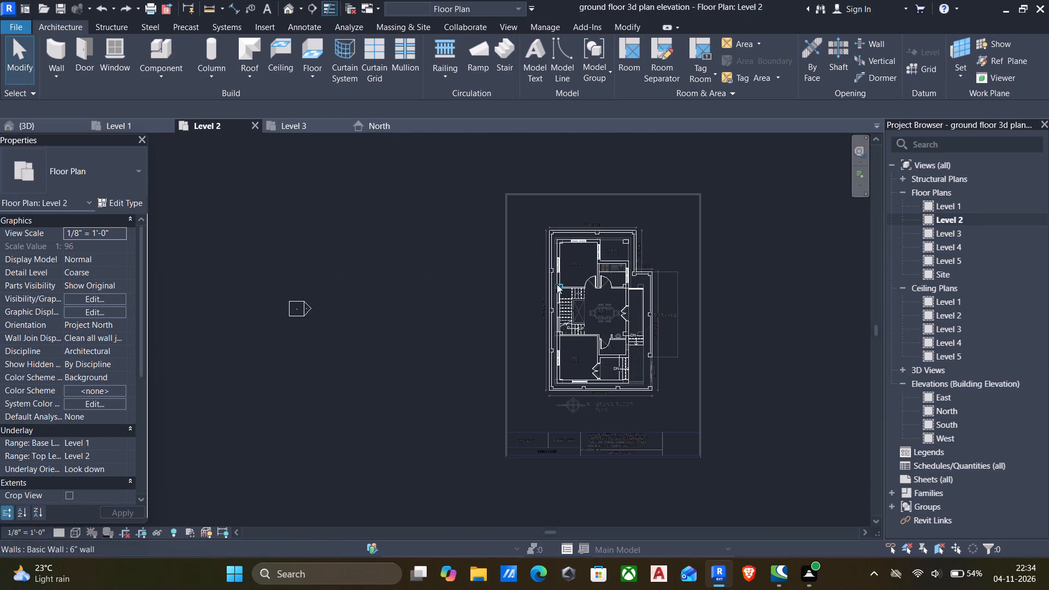
scroll(557, 284, "up", 8)
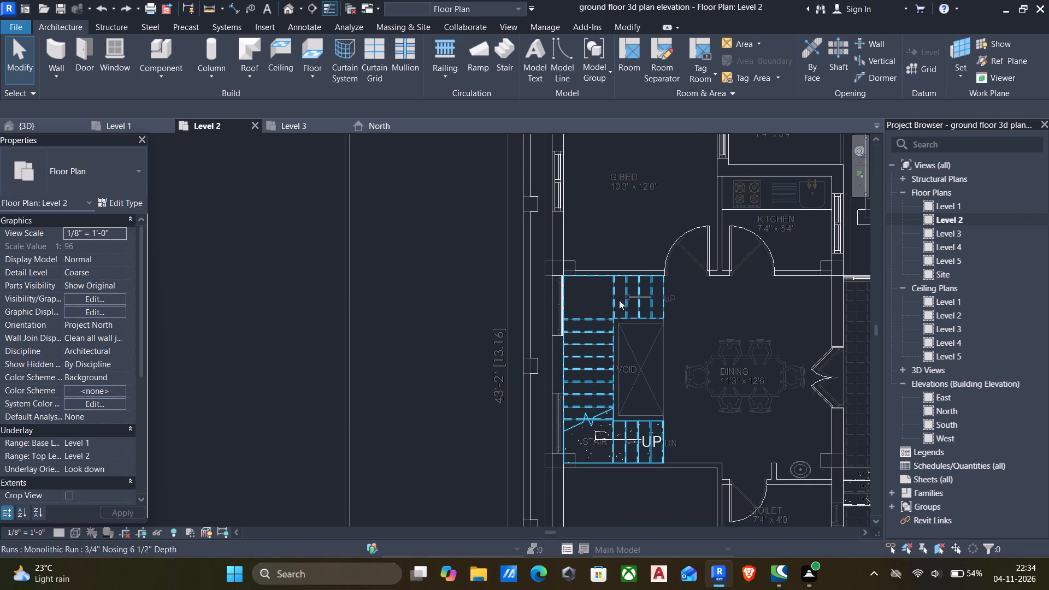
scroll(612, 258, "down", 6)
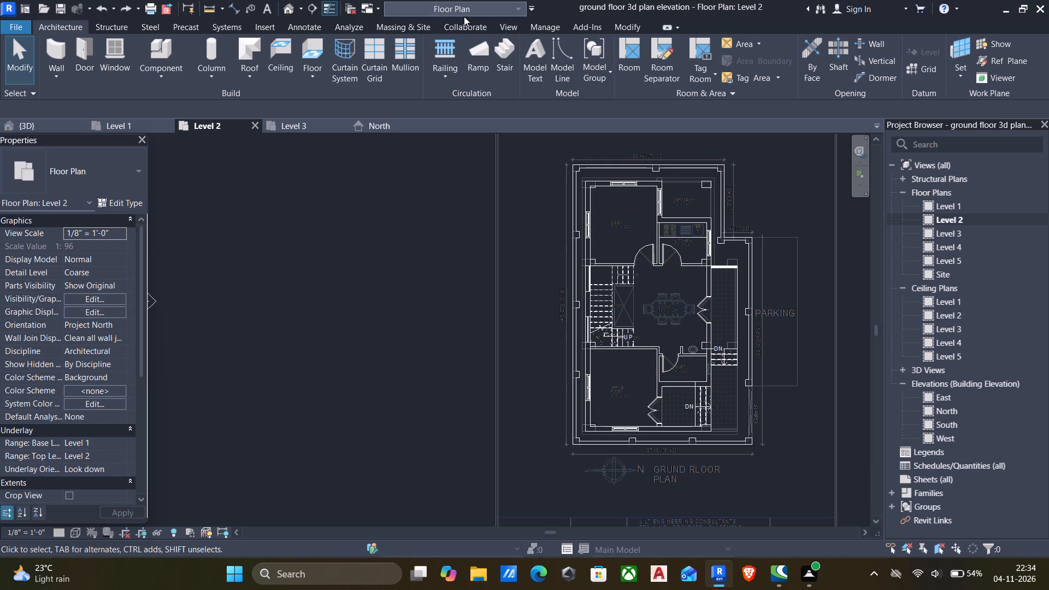
Open the boundary sketch of the 6" Level 3 floor slab from 3D for editing in the Level 2 floor plan.
left_click(291, 8)
scroll(629, 304, "up", 4)
scroll(694, 310, "up", 2)
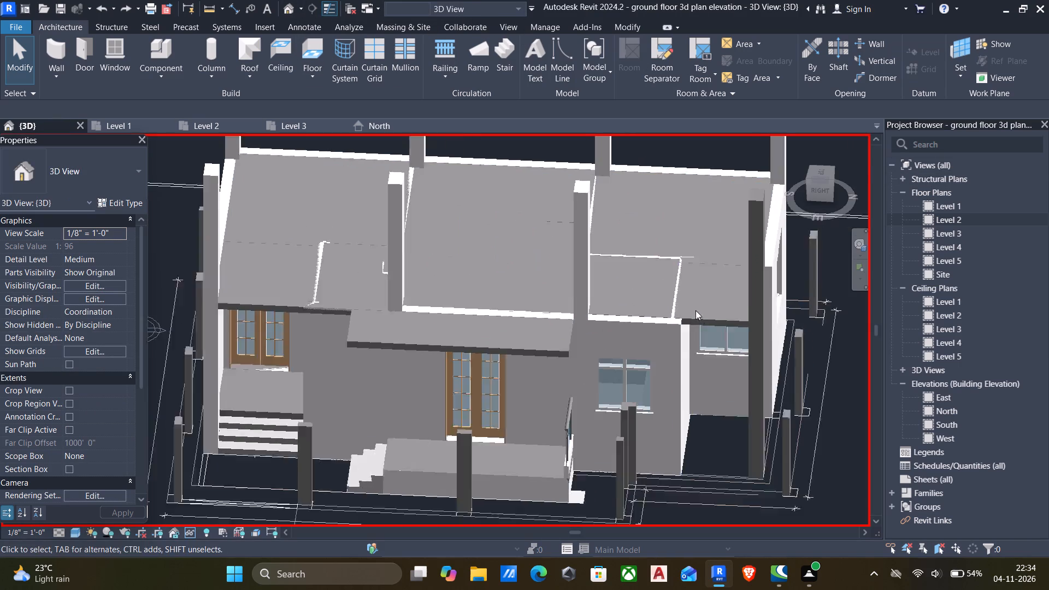
scroll(696, 310, "up", 1)
left_click(712, 322)
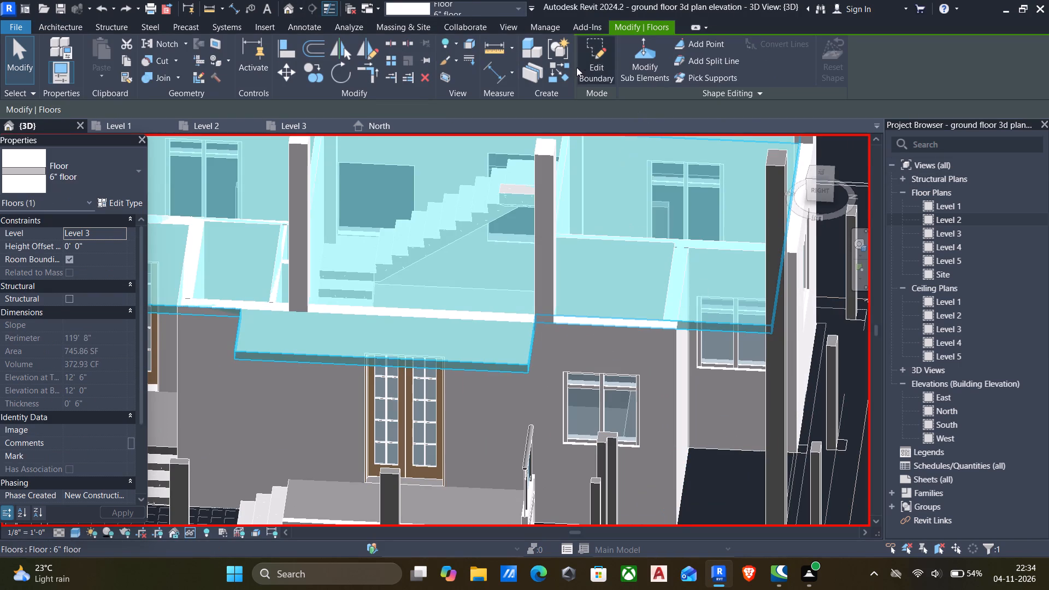
left_click(598, 51)
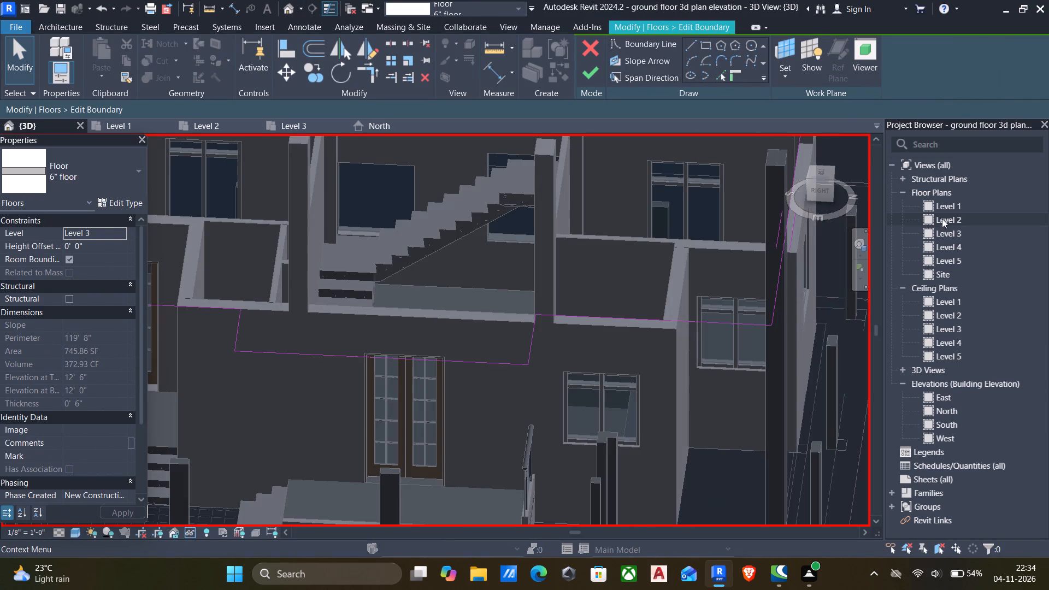
double_click(929, 217)
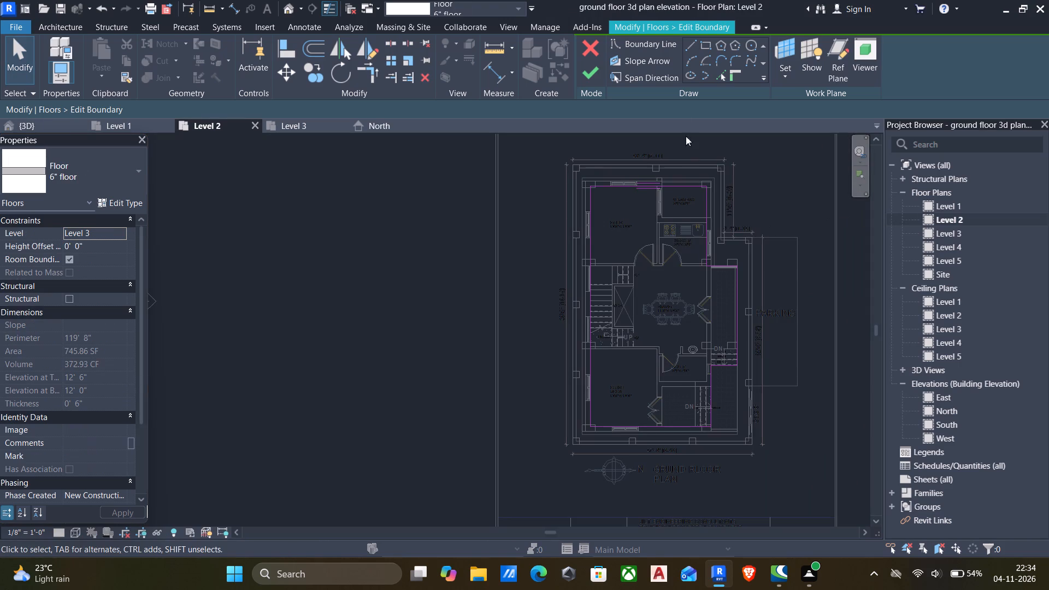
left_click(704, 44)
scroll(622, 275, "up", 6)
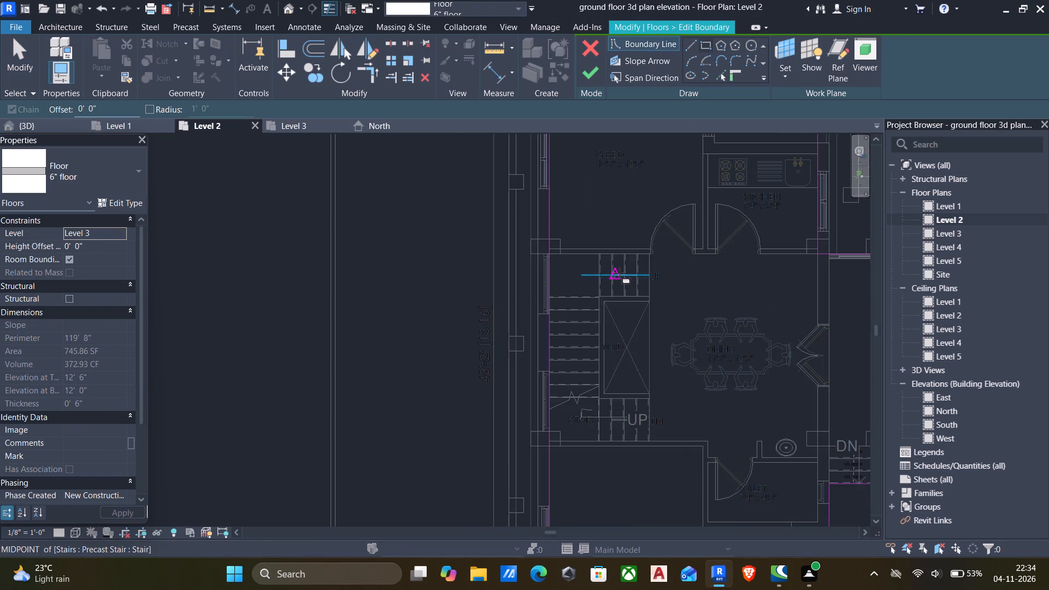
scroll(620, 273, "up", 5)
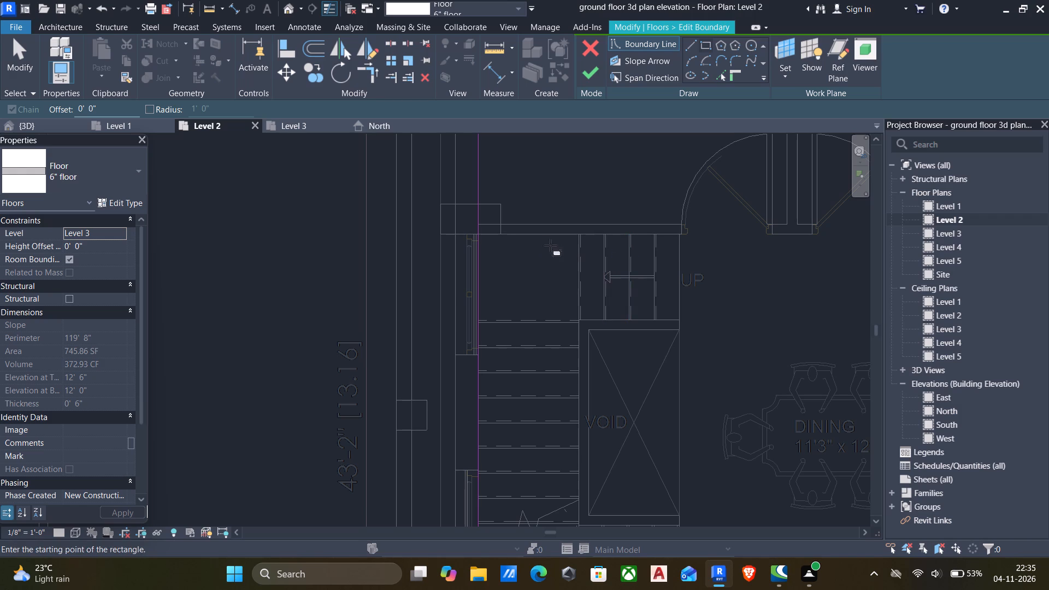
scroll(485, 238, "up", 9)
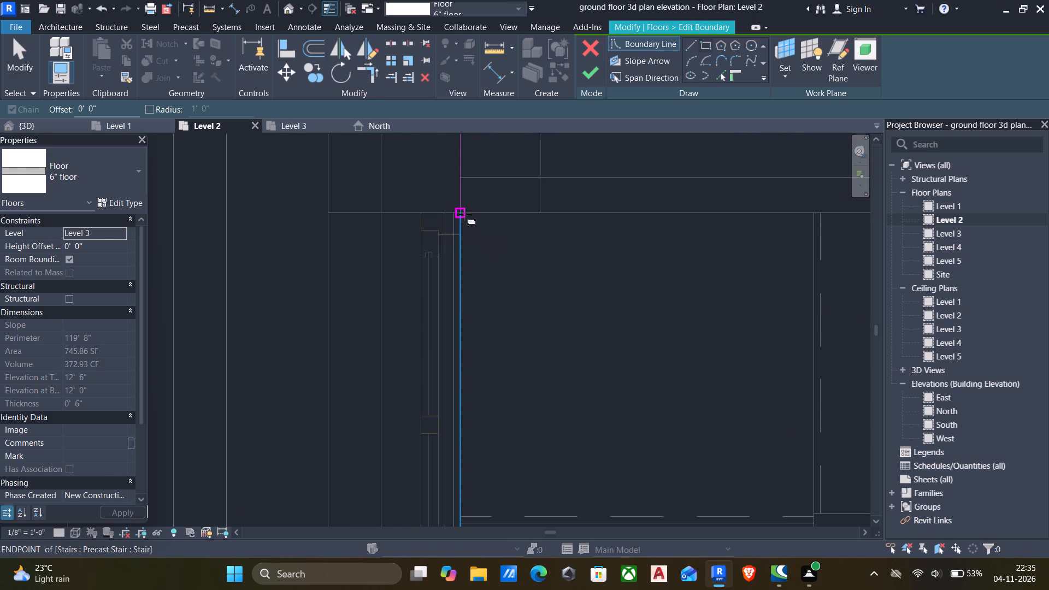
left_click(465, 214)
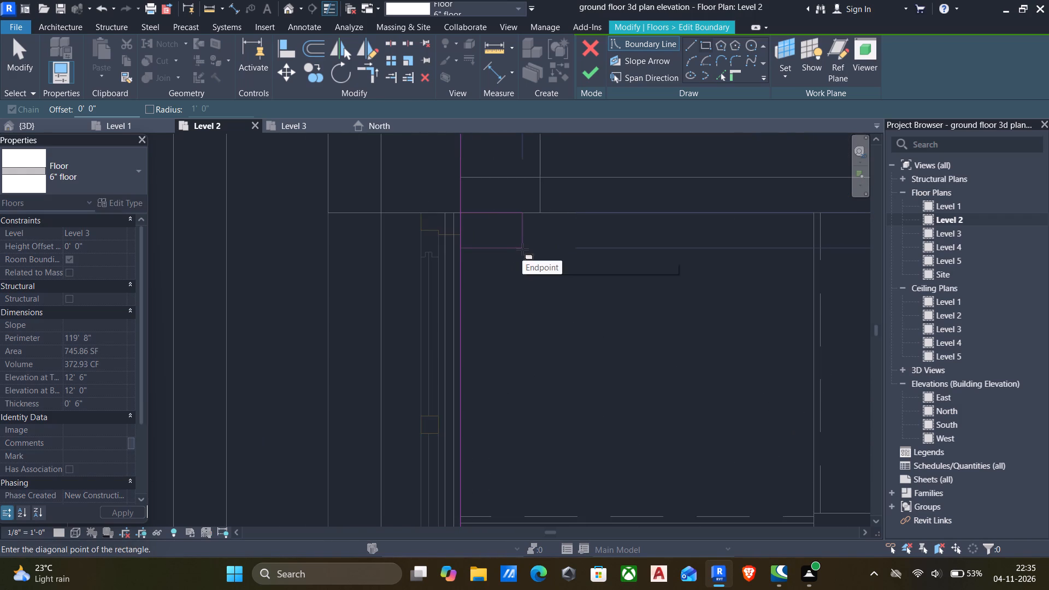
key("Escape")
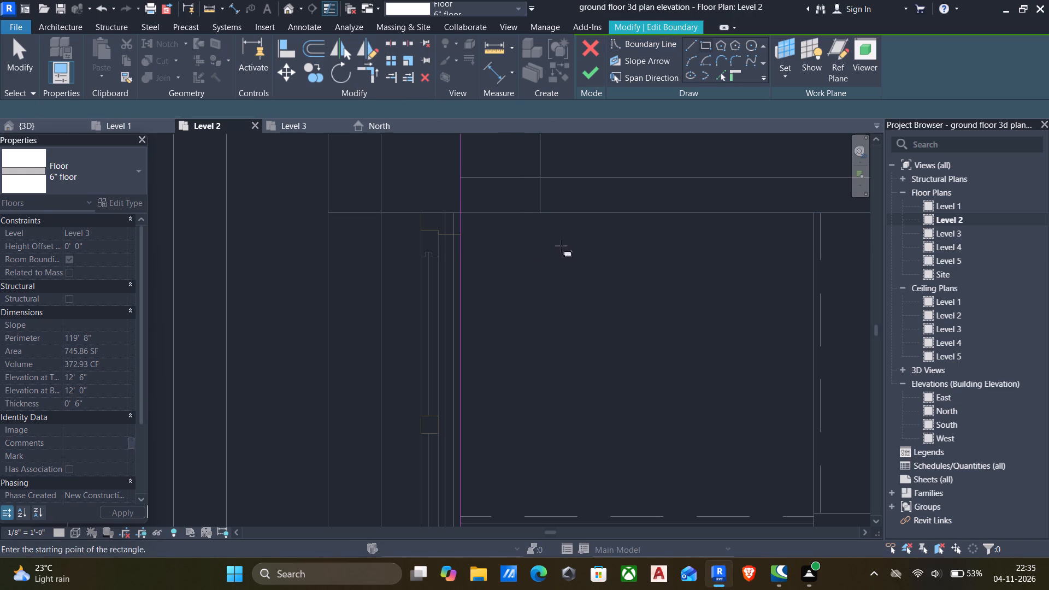
Draw a straight boundary line along the inner wall face bordering the short stair flight at the top of the plan.
left_click(687, 50)
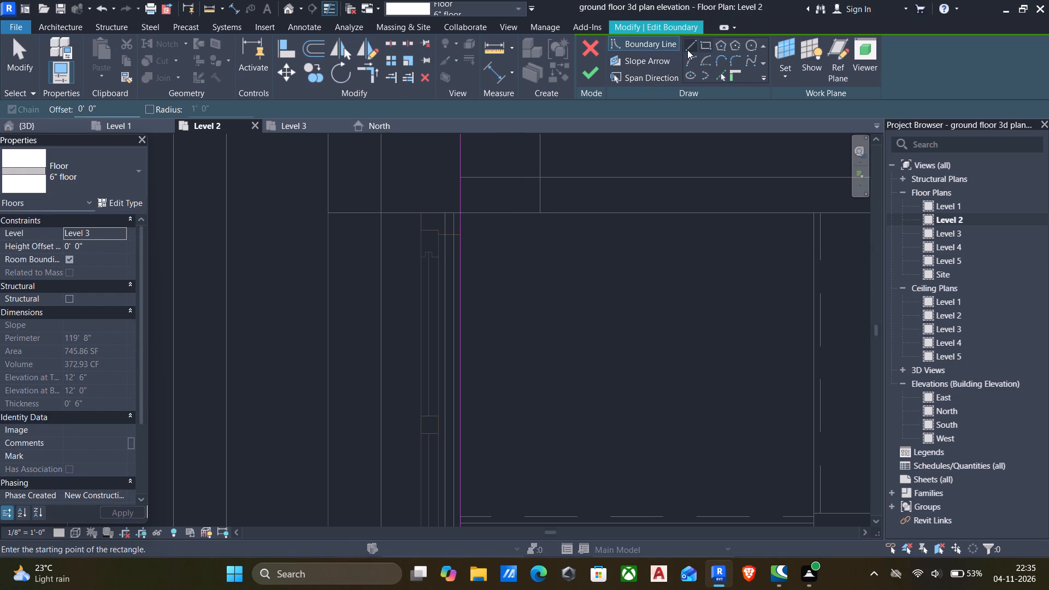
left_click_drag(481, 212, 493, 212)
scroll(559, 214, "down", 4)
middle_click_drag(547, 217, 418, 215)
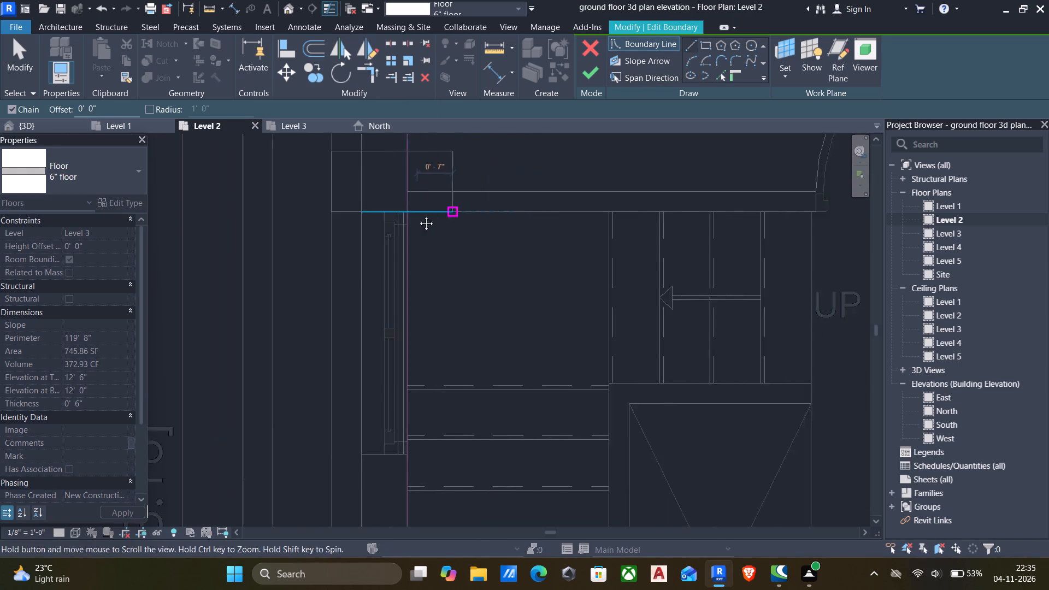
middle_click_drag(418, 215, 403, 213)
scroll(758, 215, "up", 7)
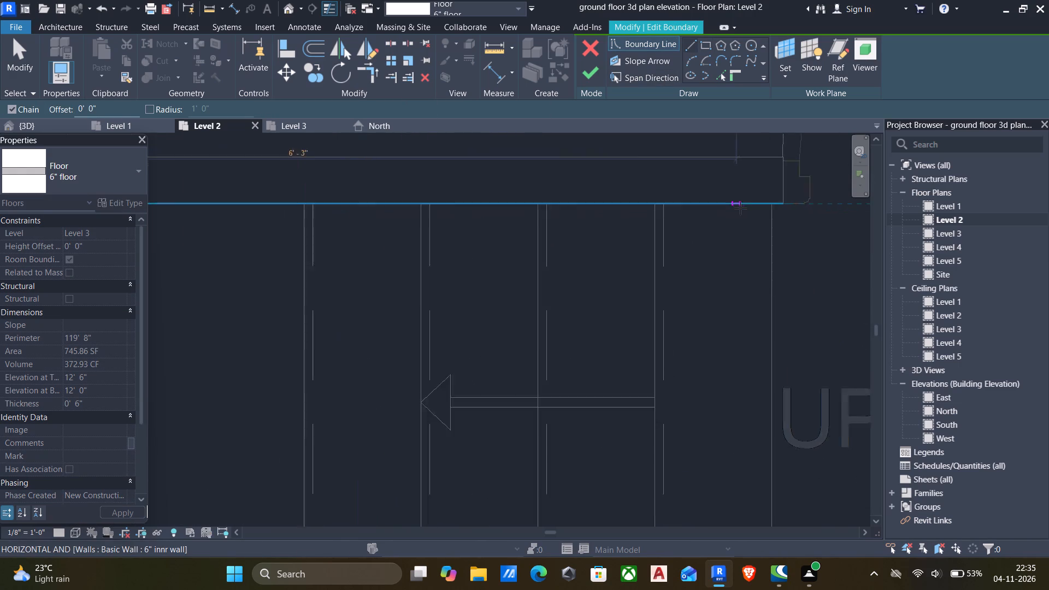
scroll(740, 208, "up", 2)
left_click(766, 203)
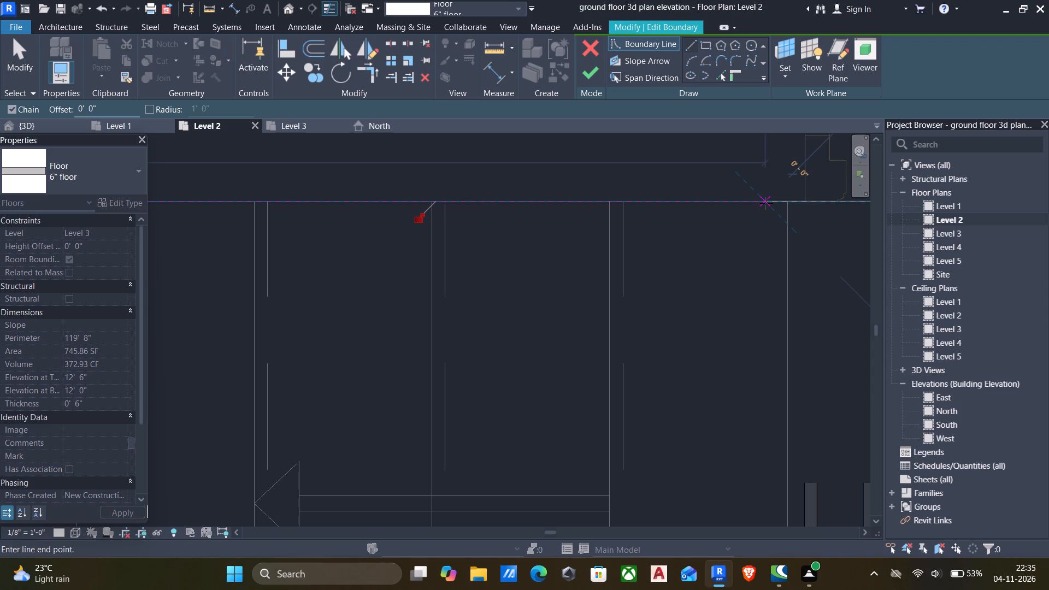
key("Escape")
Draw a boundary line about 5'-1" long along the wall face bordering the bottom stair flight in plan.
scroll(781, 248, "down", 4)
middle_click_drag(780, 269, 781, 196)
scroll(779, 243, "down", 6)
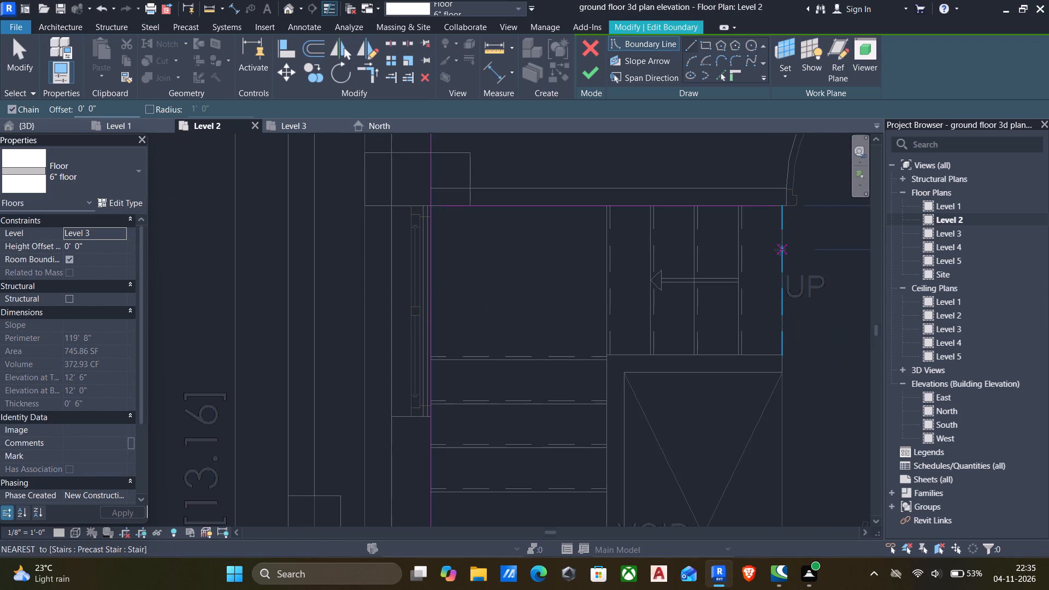
scroll(785, 300, "down", 5)
middle_click_drag(785, 309, 776, 230)
middle_click_drag(738, 342, 734, 253)
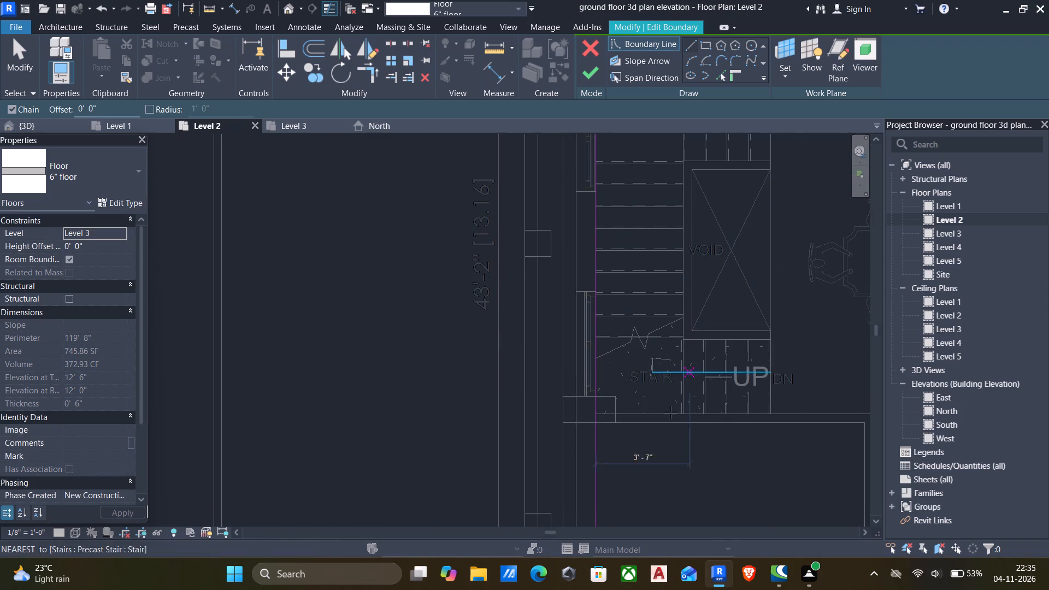
scroll(651, 462, "up", 4)
left_click(617, 380)
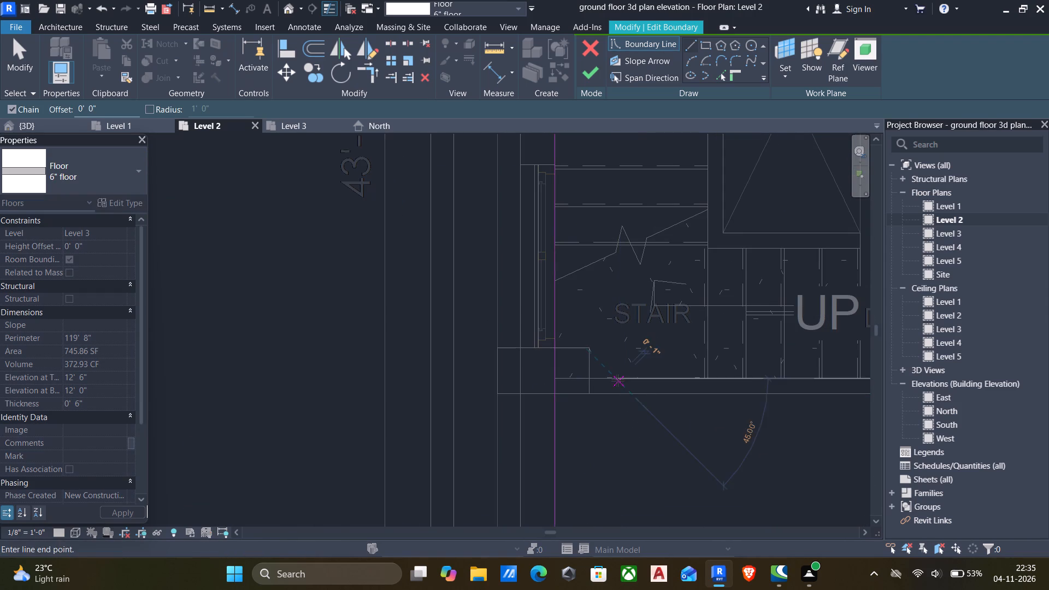
scroll(621, 386, "down", 3)
middle_click_drag(622, 388, 507, 383)
scroll(664, 379, "up", 4)
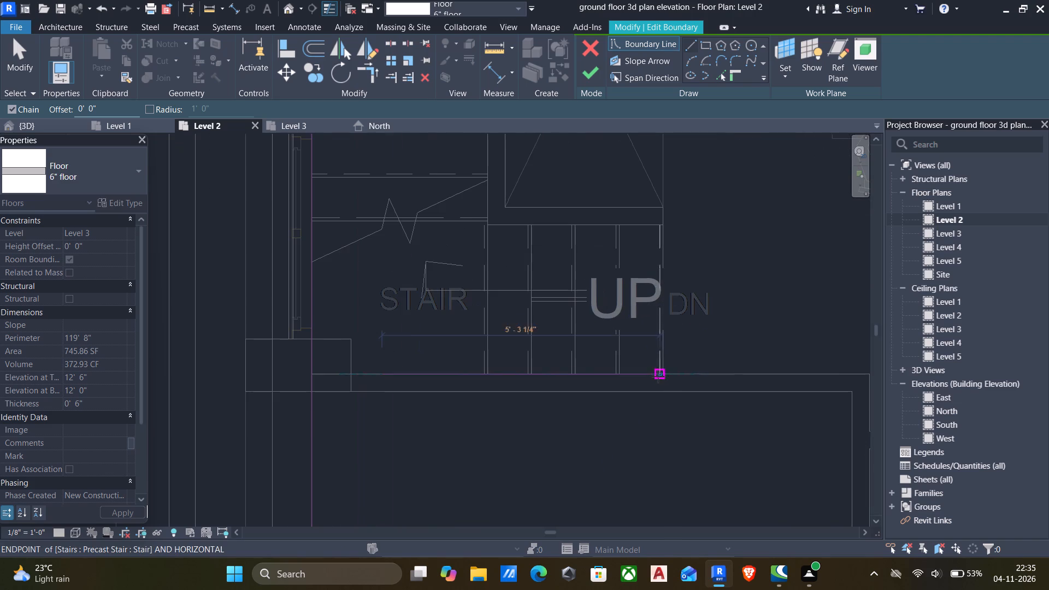
left_click(652, 376)
key("Escape")
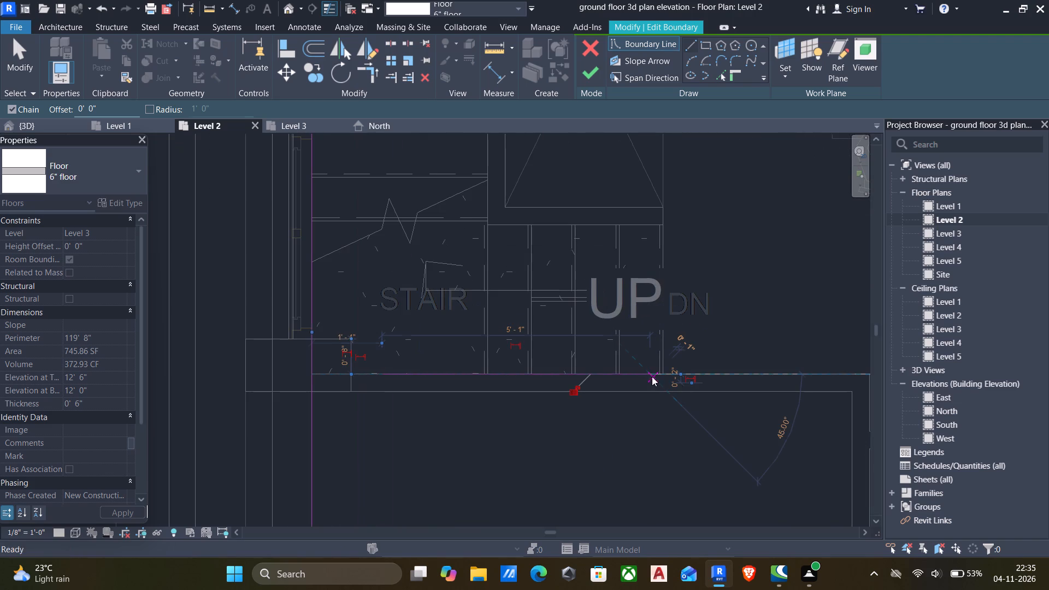
Draw a boundary line about 1'-10" long along the void-side edge of the top stair flight.
scroll(652, 381, "down", 3)
middle_click_drag(651, 393, 651, 481)
scroll(591, 246, "down", 3)
middle_click_drag(591, 265, 600, 310)
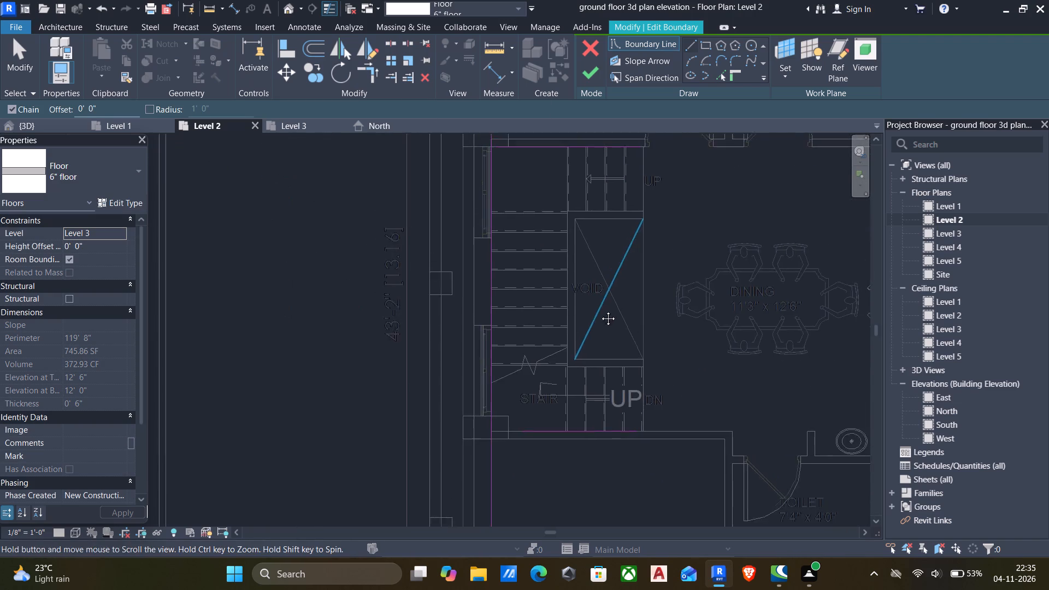
middle_click_drag(600, 310, 605, 321)
scroll(612, 309, "up", 1)
scroll(636, 217, "up", 8)
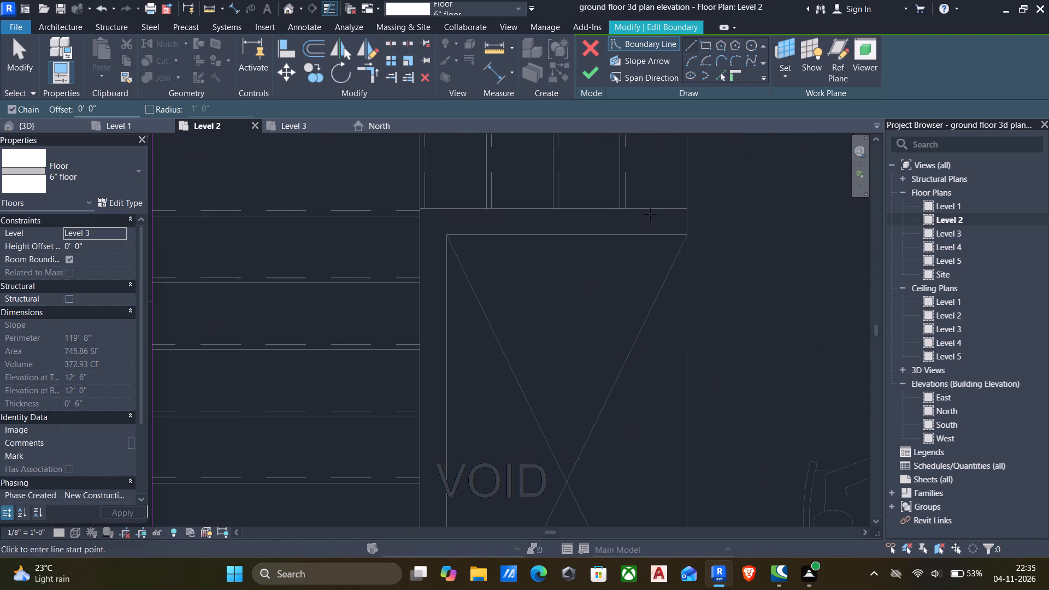
left_click(650, 214)
left_click(503, 208)
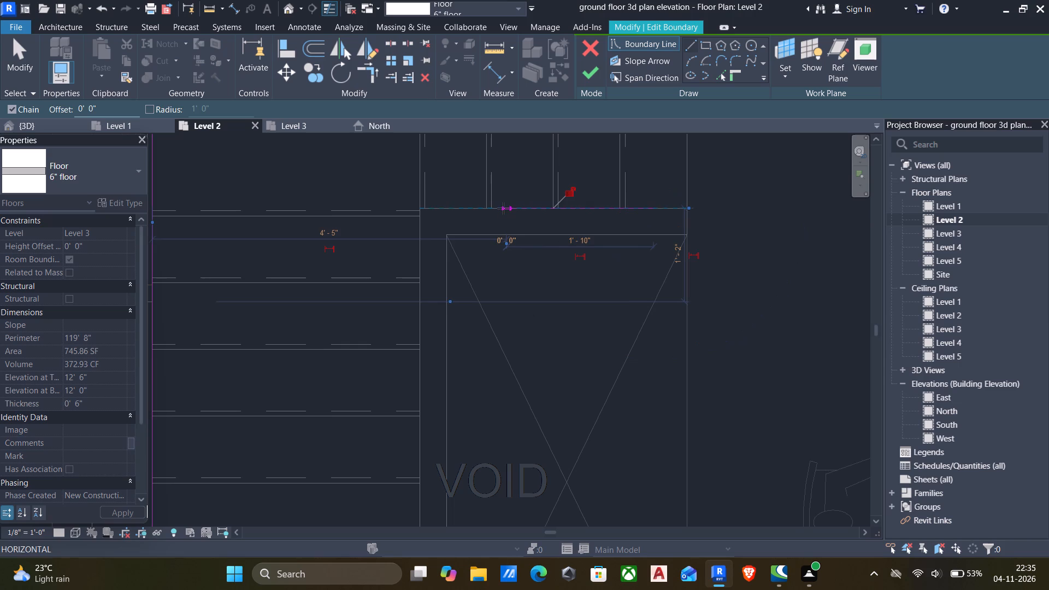
key("Escape")
Draw boundary lines along the void-side edges of the long middle flight and the bottom flight, the latter about 1'-9" long.
left_click(421, 278)
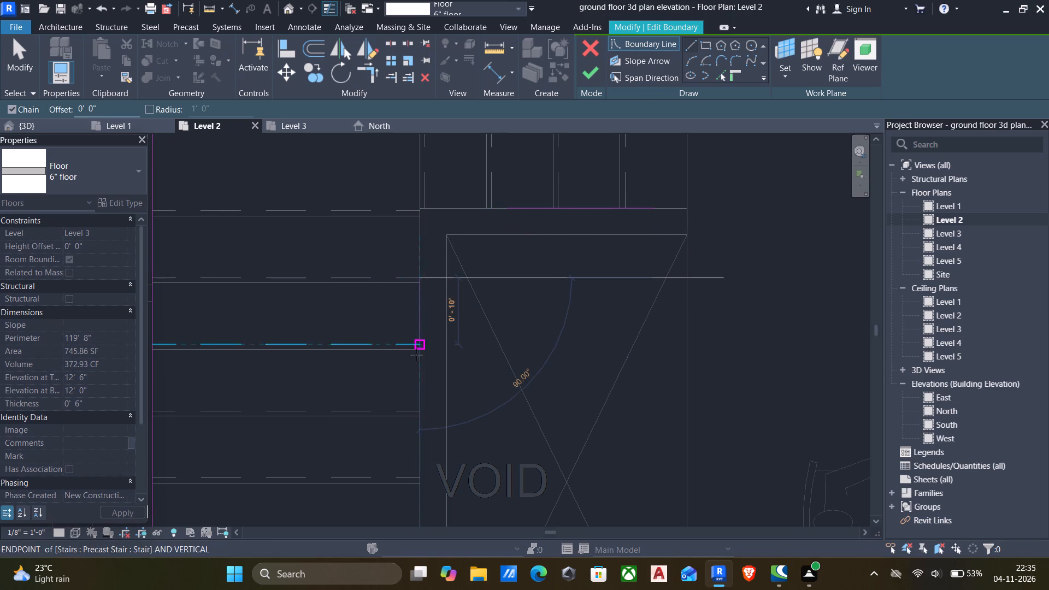
left_click(419, 395)
key("Escape")
scroll(422, 395, "down", 3)
middle_click_drag(424, 395, 474, 227)
left_click(521, 464)
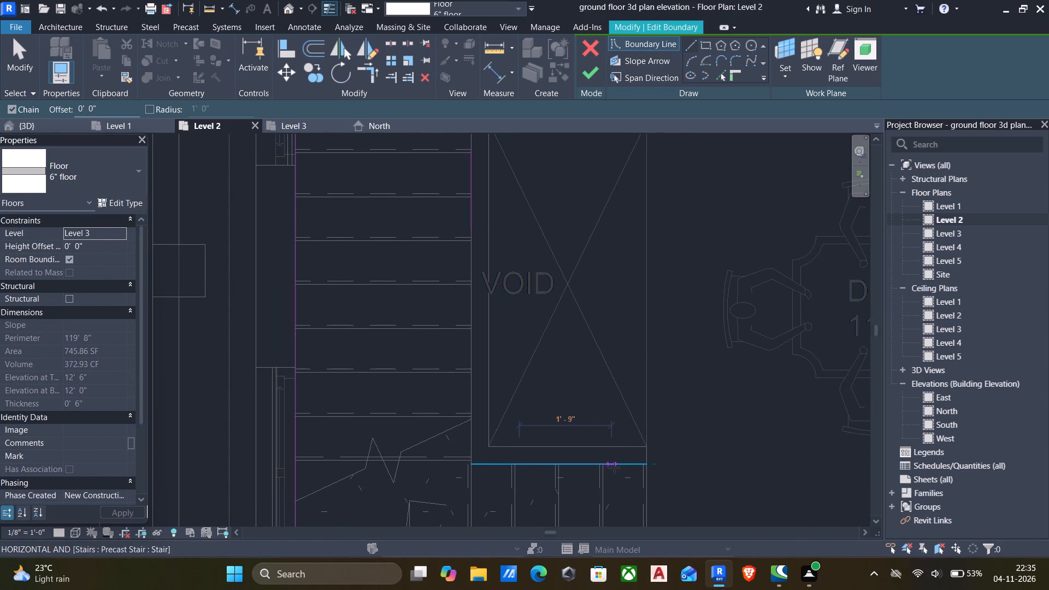
left_click(615, 468)
key("Escape")
Draw a vertical boundary line about 10" long on the dining-side end of the bottom stair flight.
scroll(615, 463, "down", 2)
middle_click_drag(615, 462, 600, 267)
scroll(612, 285, "up", 6)
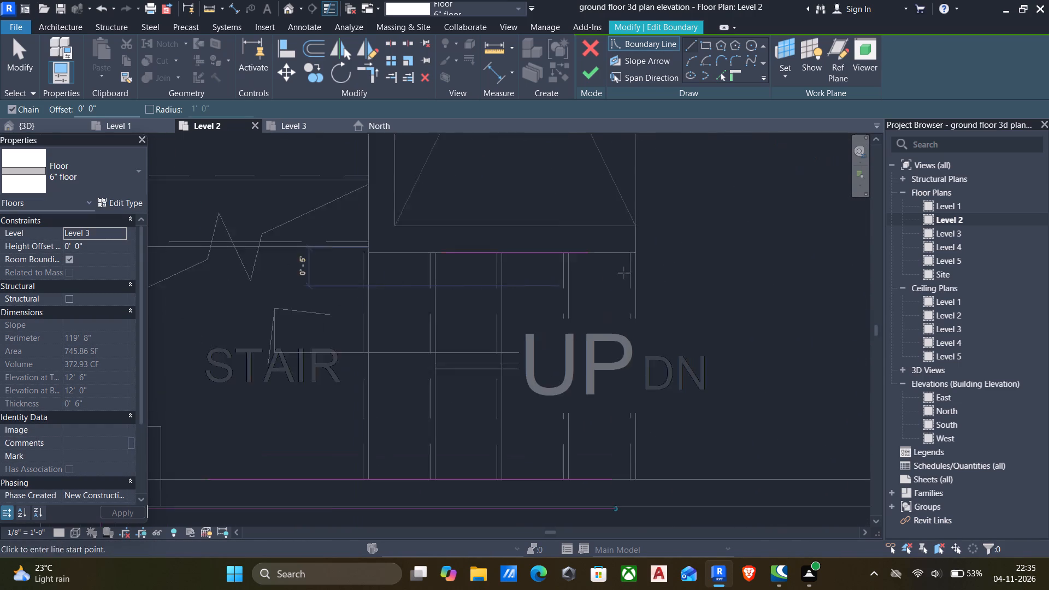
scroll(644, 251, "up", 4)
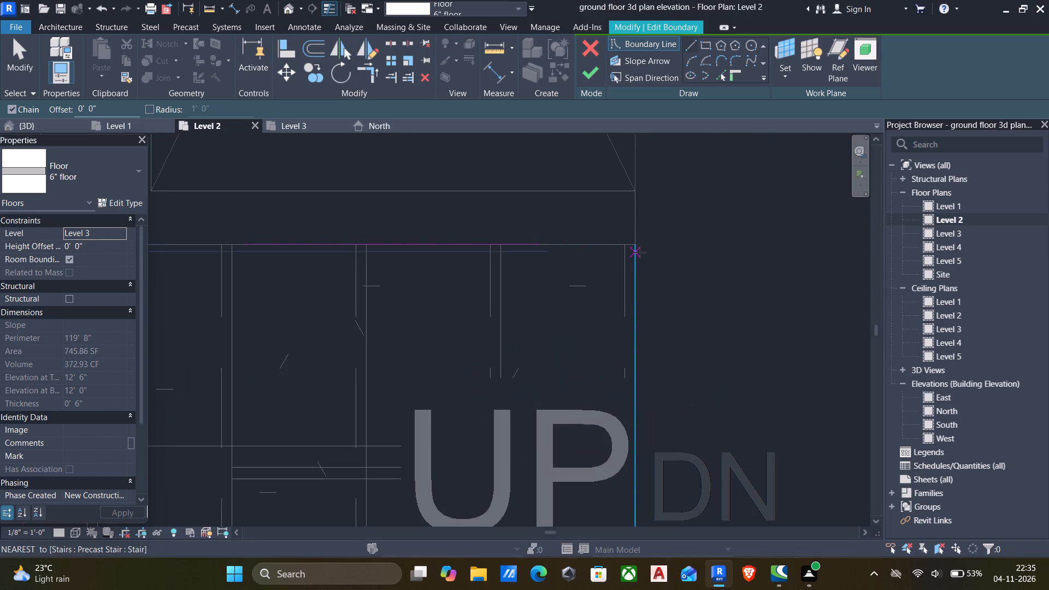
left_click(640, 252)
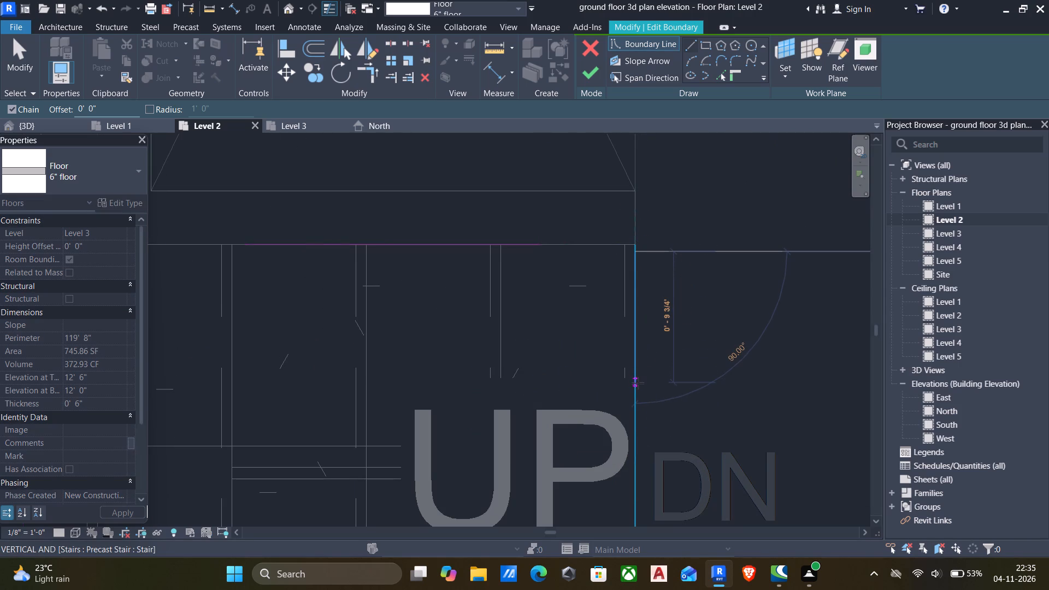
left_click(637, 384)
scroll(645, 377, "down", 7)
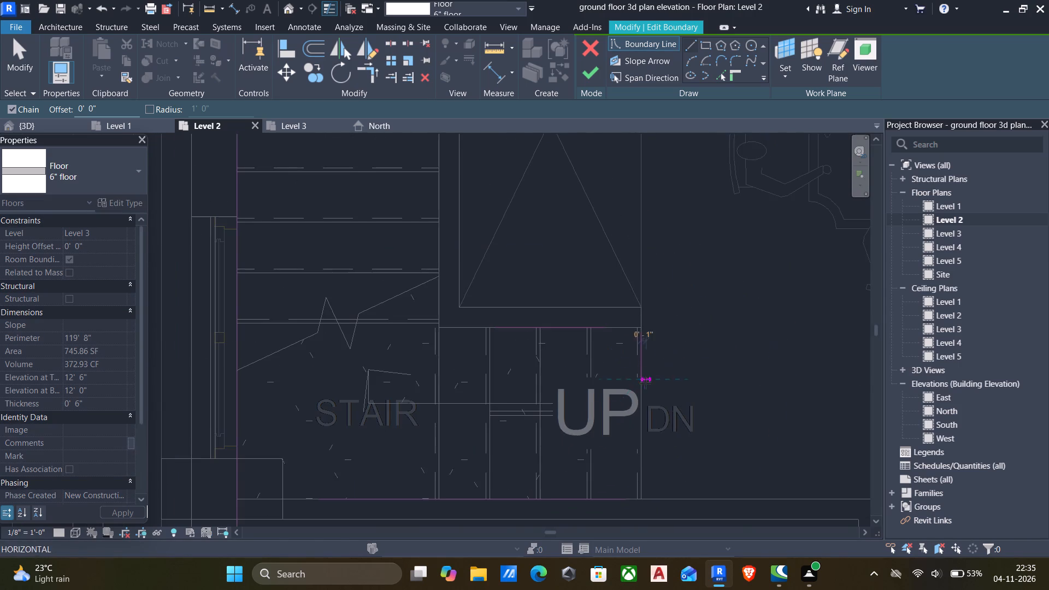
middle_click_drag(645, 385, 646, 426)
key("Escape")
Draw a vertical boundary line on the dining-side end of the top stair flight.
scroll(629, 314, "down", 1)
middle_click_drag(622, 328, 628, 440)
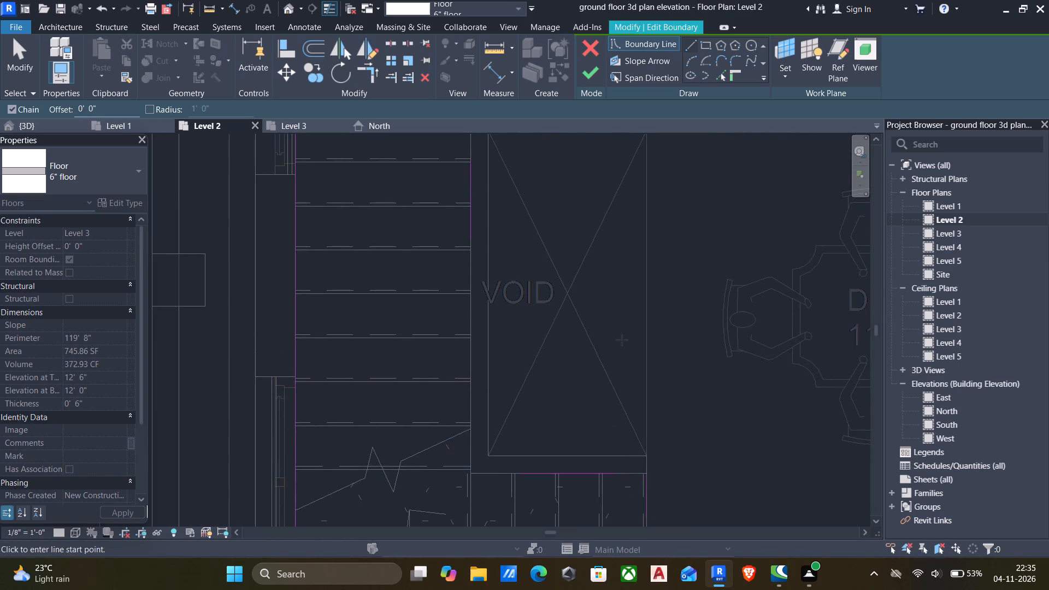
scroll(621, 335, "down", 4)
middle_click_drag(623, 359, 641, 429)
scroll(652, 203, "up", 5)
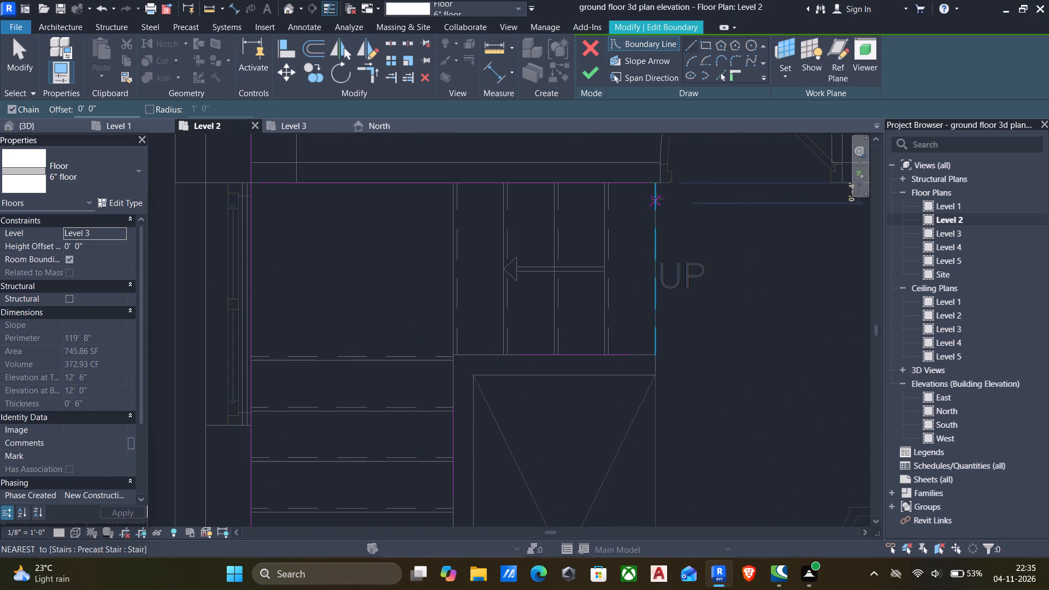
left_click(657, 217)
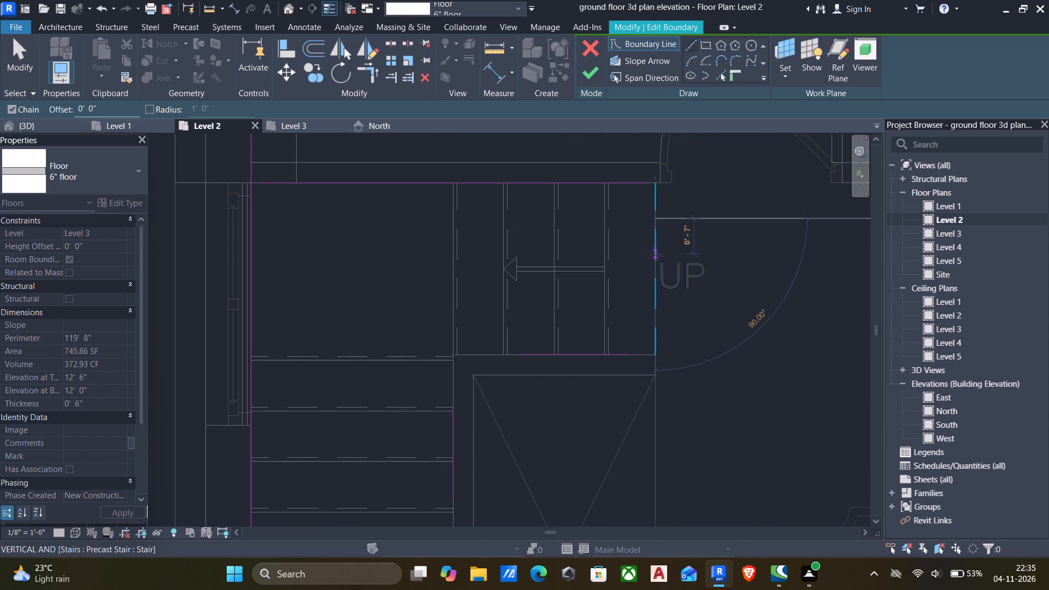
left_click(654, 287)
key("Escape")
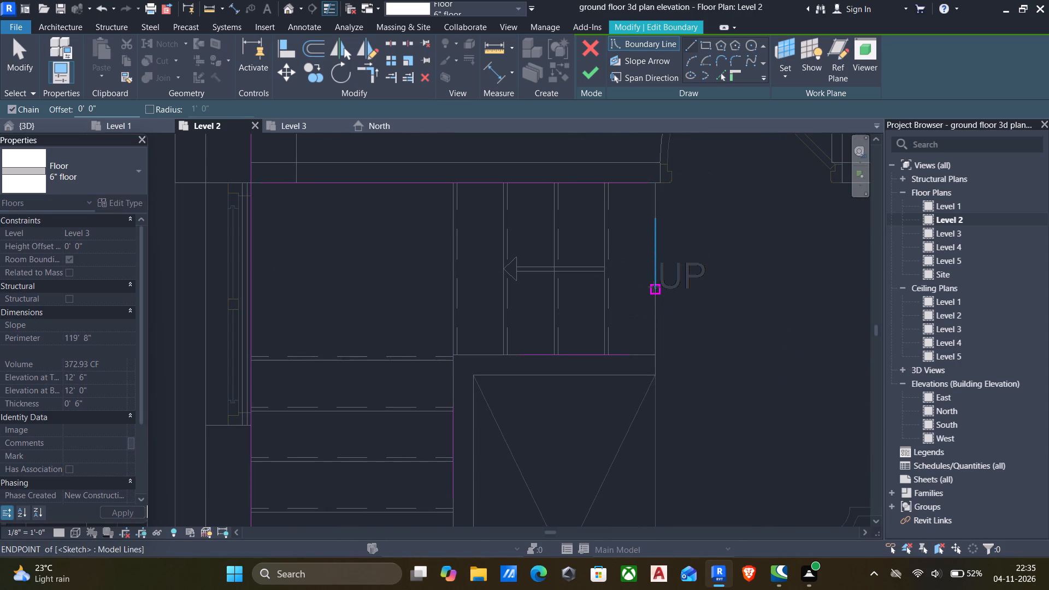
Trim the top flight's end line into corners with the wall-side and void-side boundary lines.
key("t")
key("r")
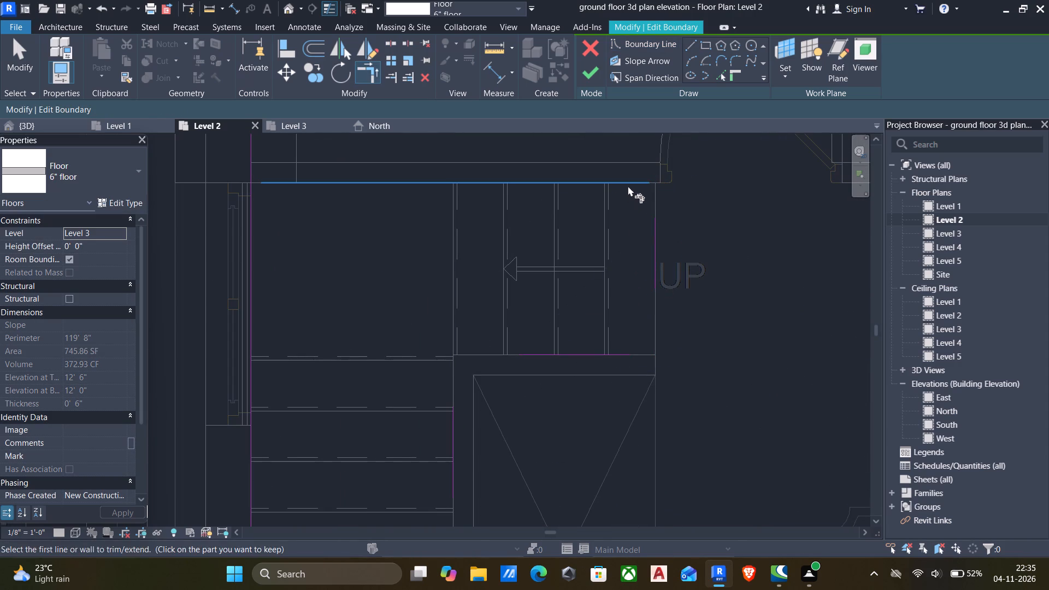
left_click(628, 186)
left_click(654, 230)
left_click(620, 354)
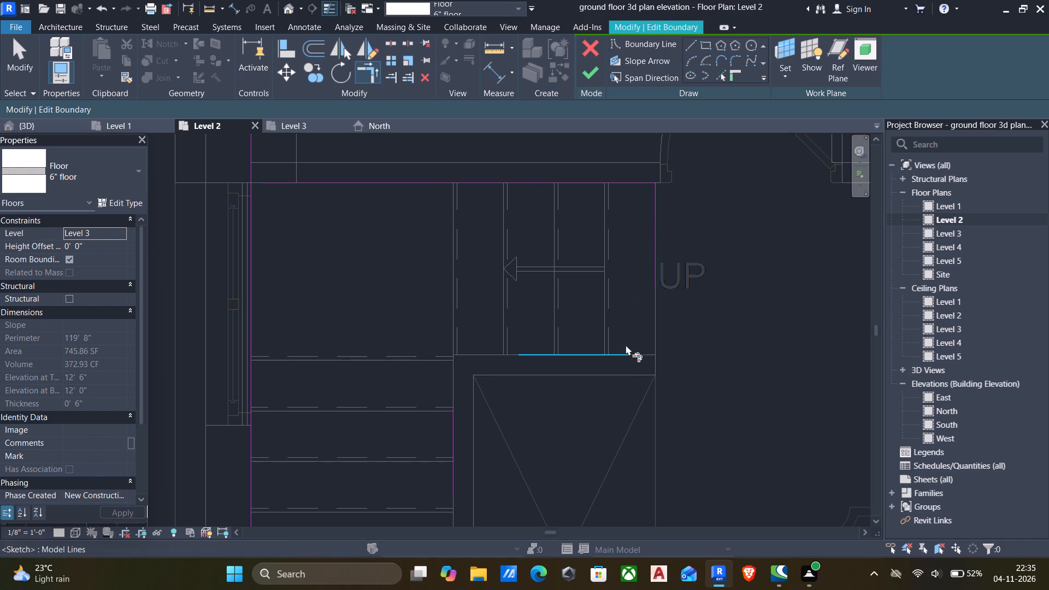
left_click(657, 273)
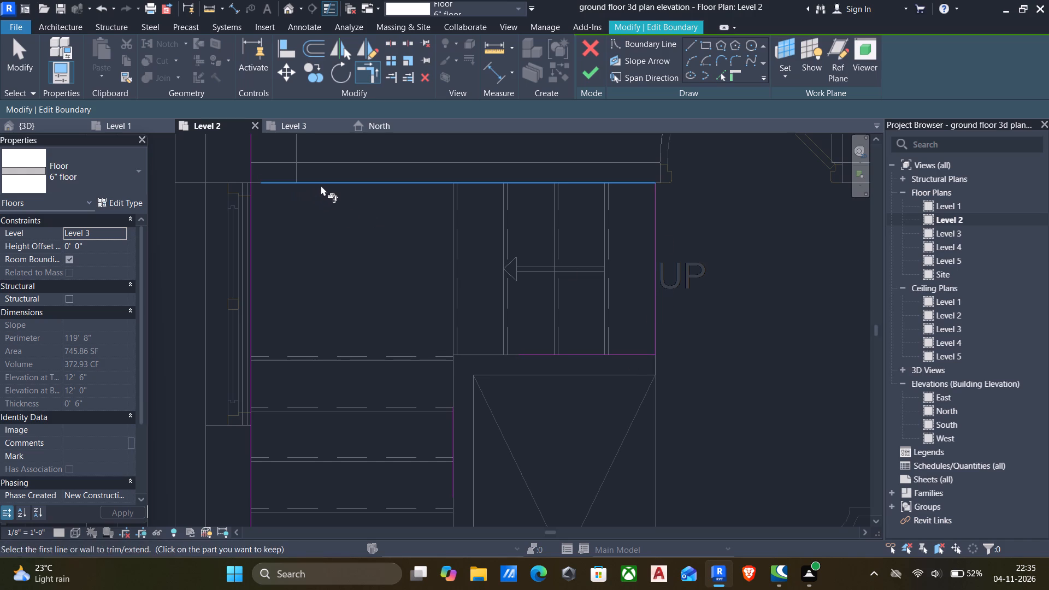
scroll(386, 226, "down", 6)
middle_click_drag(447, 322, 473, 278)
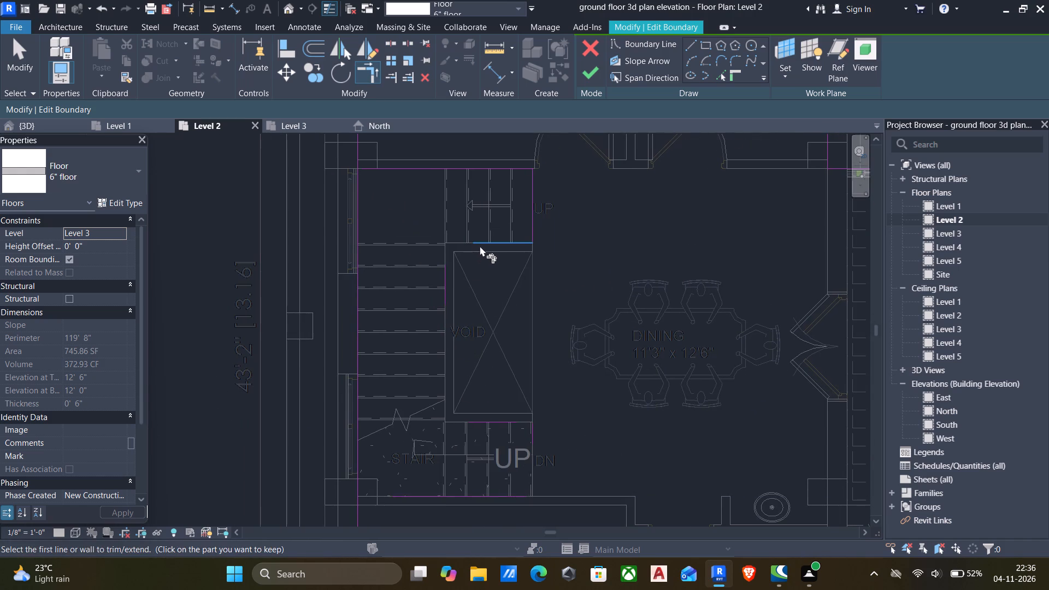
Trim the middle flight's void-side boundary line into corners with the void-side lines of the top and bottom flights.
left_click(482, 244)
left_click(441, 283)
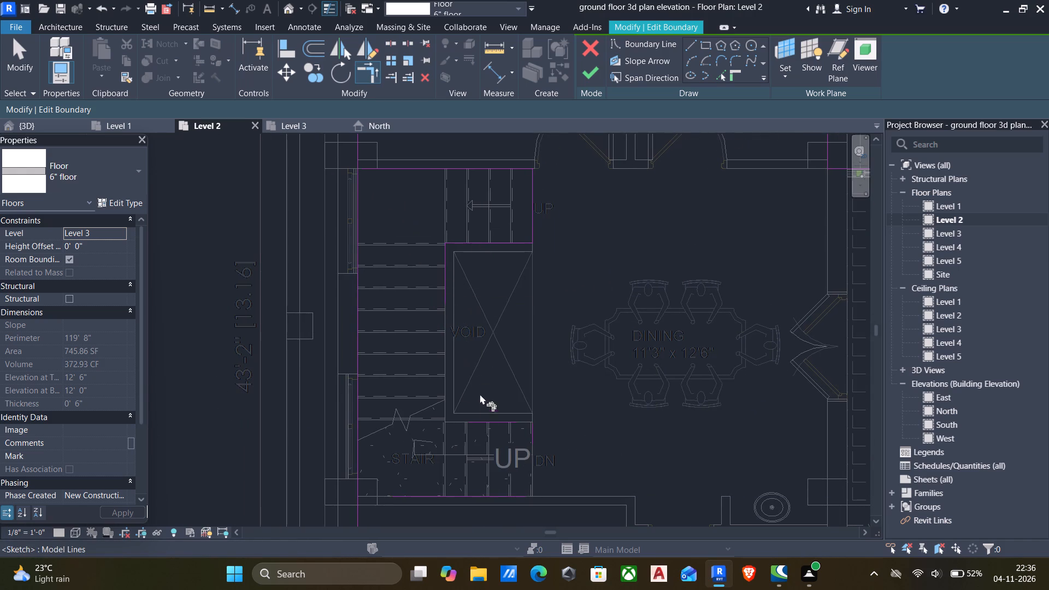
left_click(483, 419)
left_click(447, 299)
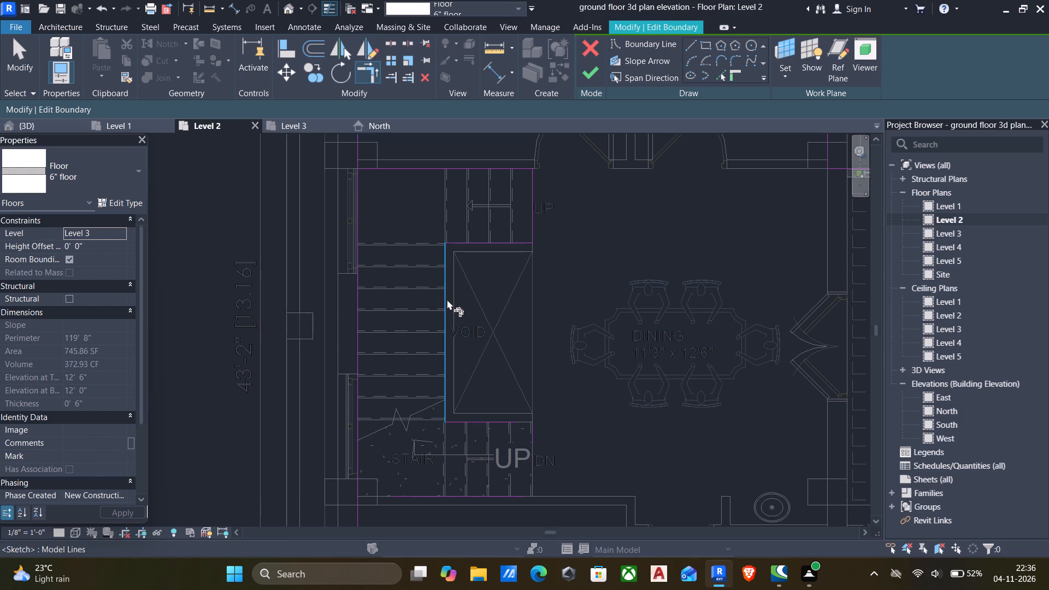
Trim the bottom flight's dining-side end line into corners with its void-side and wall-side boundary lines.
scroll(484, 429, "down", 2)
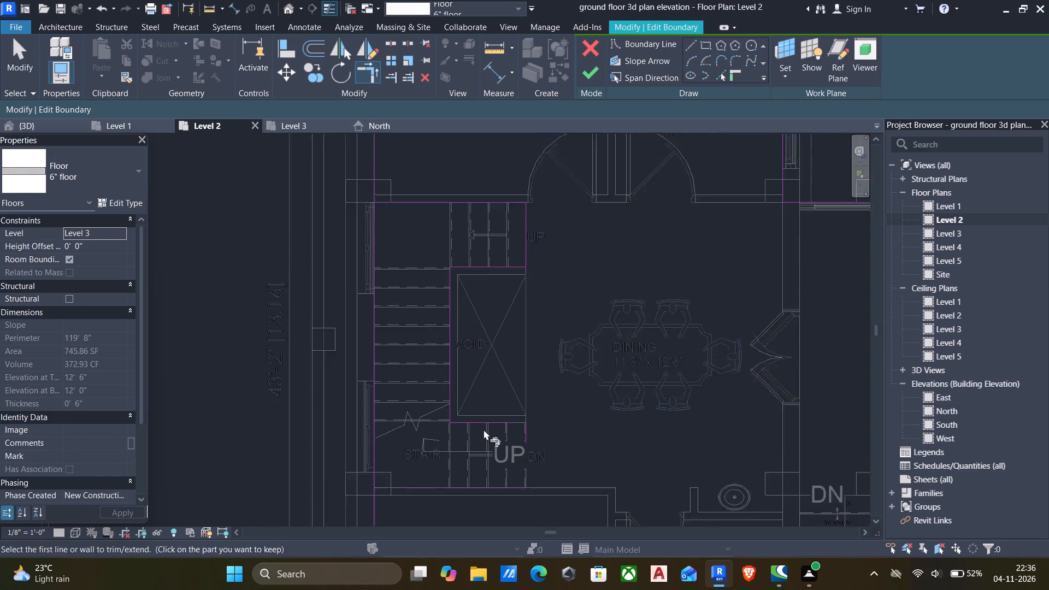
scroll(484, 429, "down", 1)
middle_click_drag(484, 429, 507, 374)
scroll(509, 375, "up", 7)
left_click(511, 358)
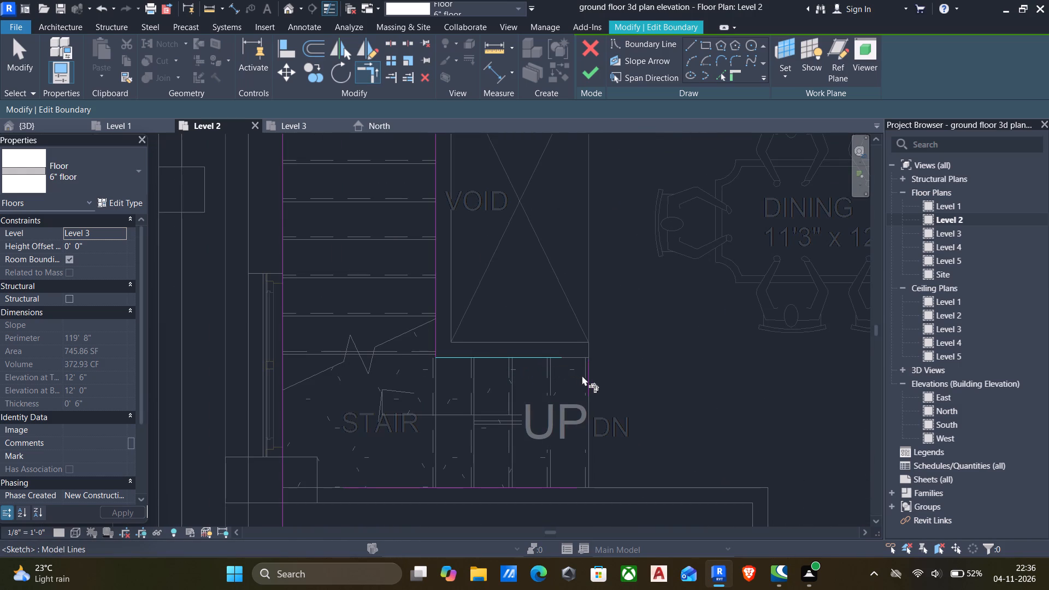
left_click(584, 378)
left_click(565, 485)
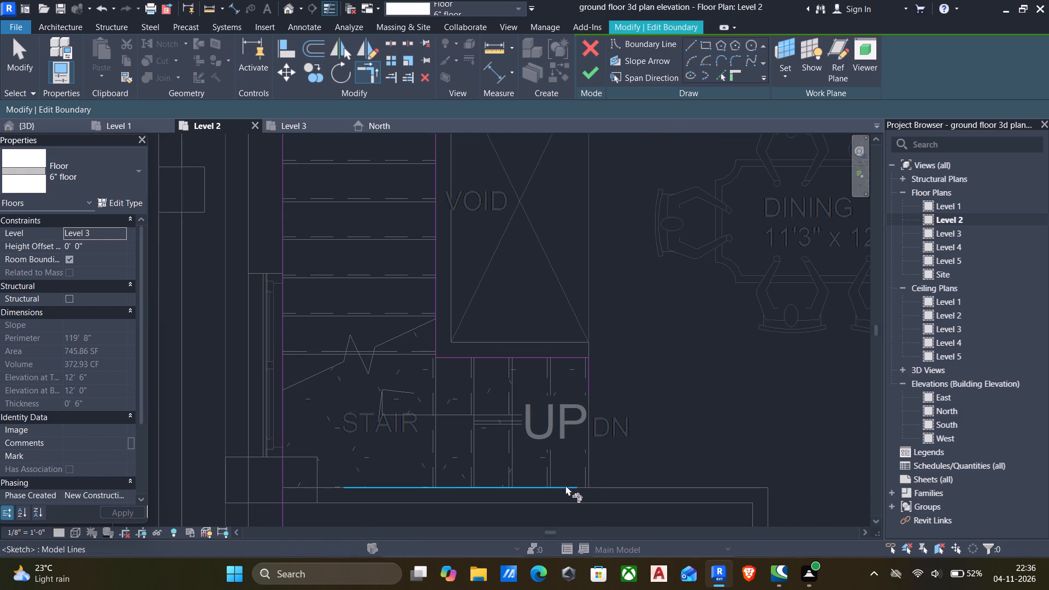
left_click(586, 392)
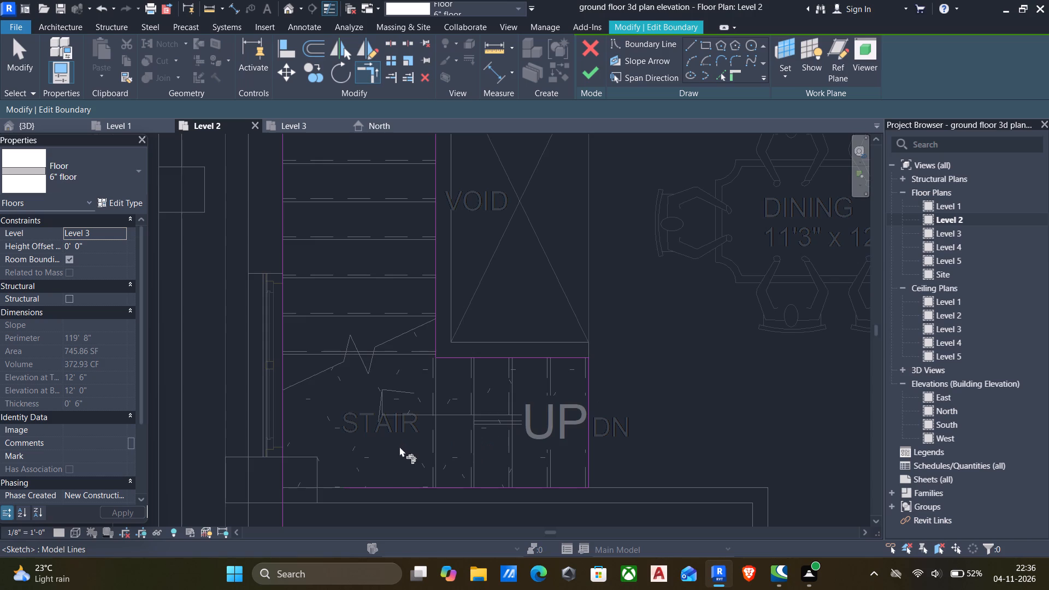
scroll(400, 446, "down", 4)
middle_click_drag(401, 448, 514, 432)
key("Escape")
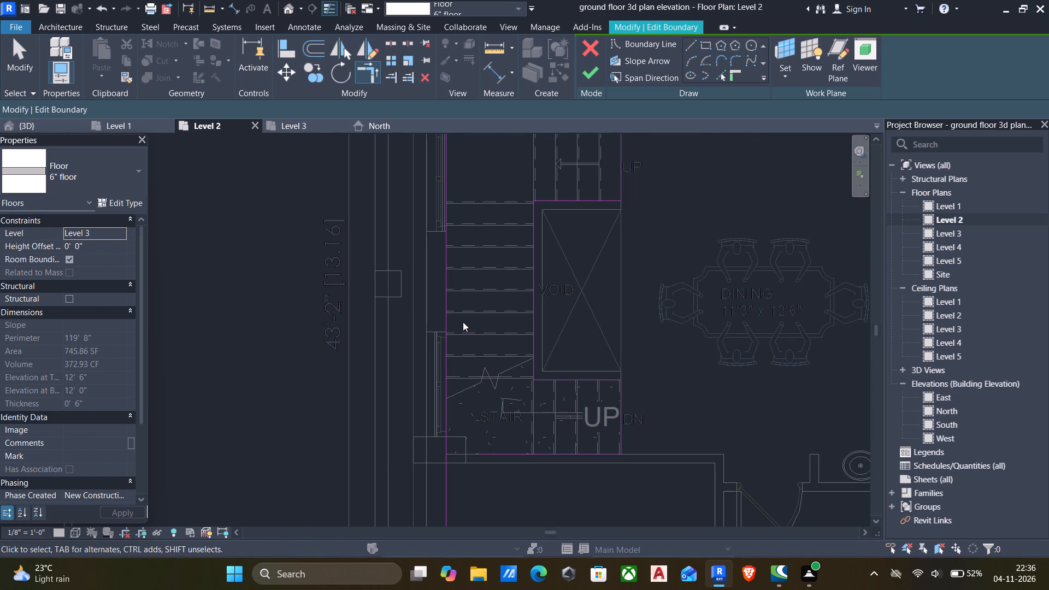
Split the long outer-wall boundary line beside the middle stair flight, about 6'-2" from the wall at the bottom flight.
key("s")
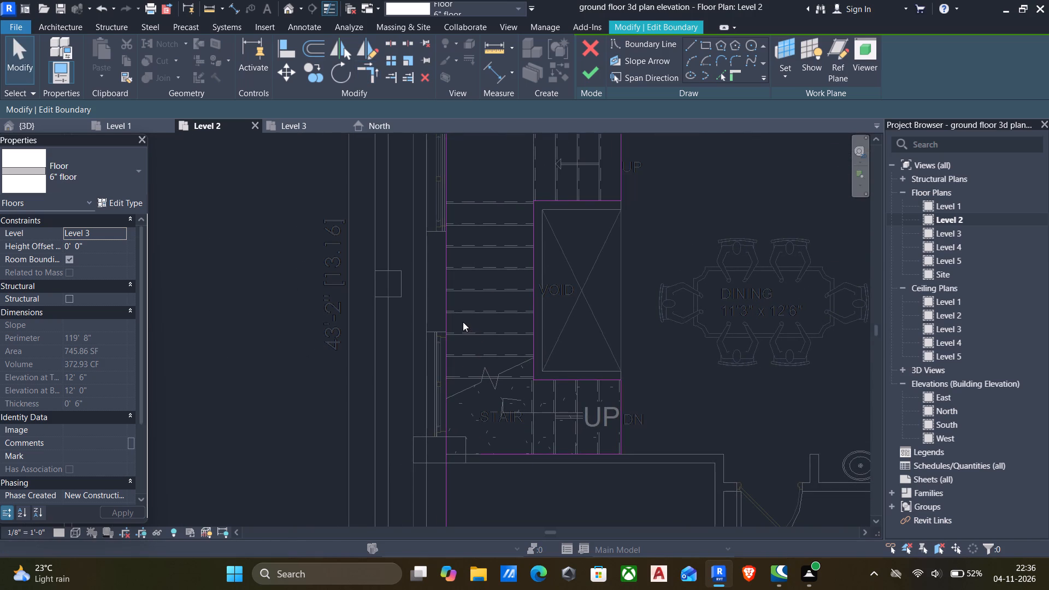
key("l")
left_click(447, 297)
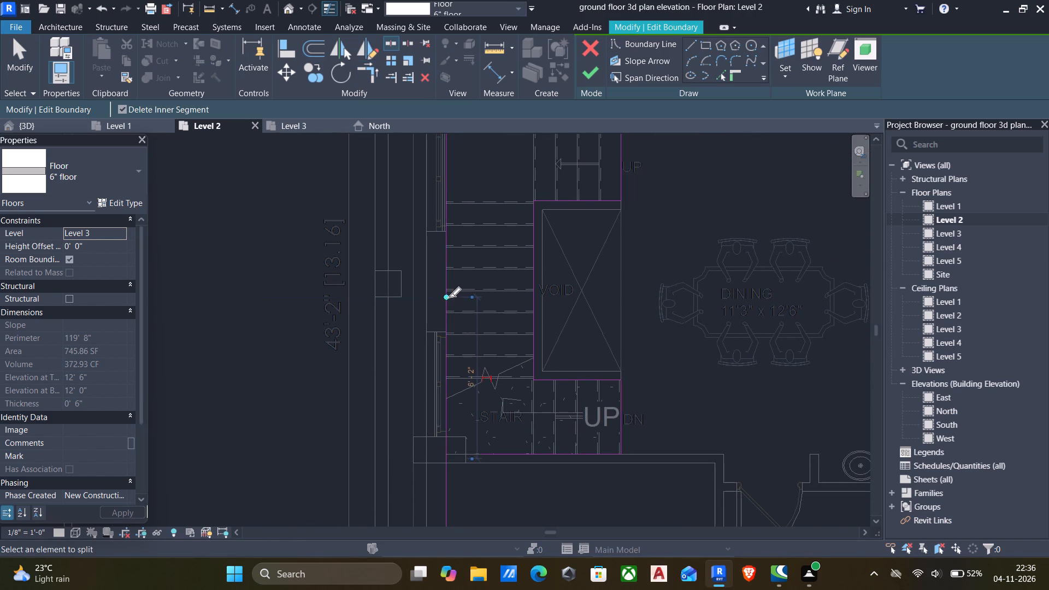
key("Escape")
scroll(461, 285, "down", 3)
middle_click_drag(465, 322, 469, 343)
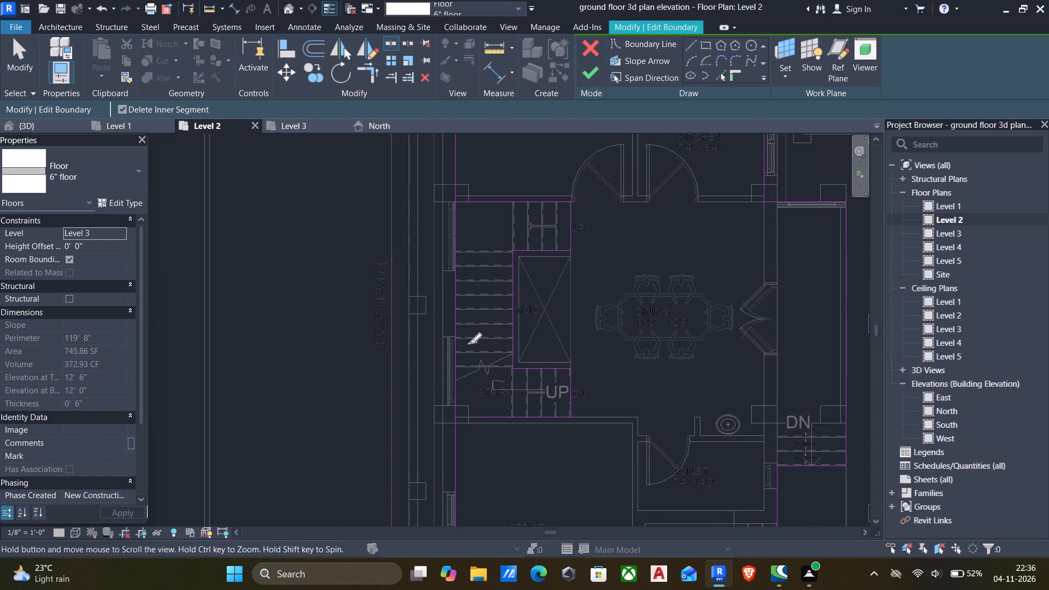